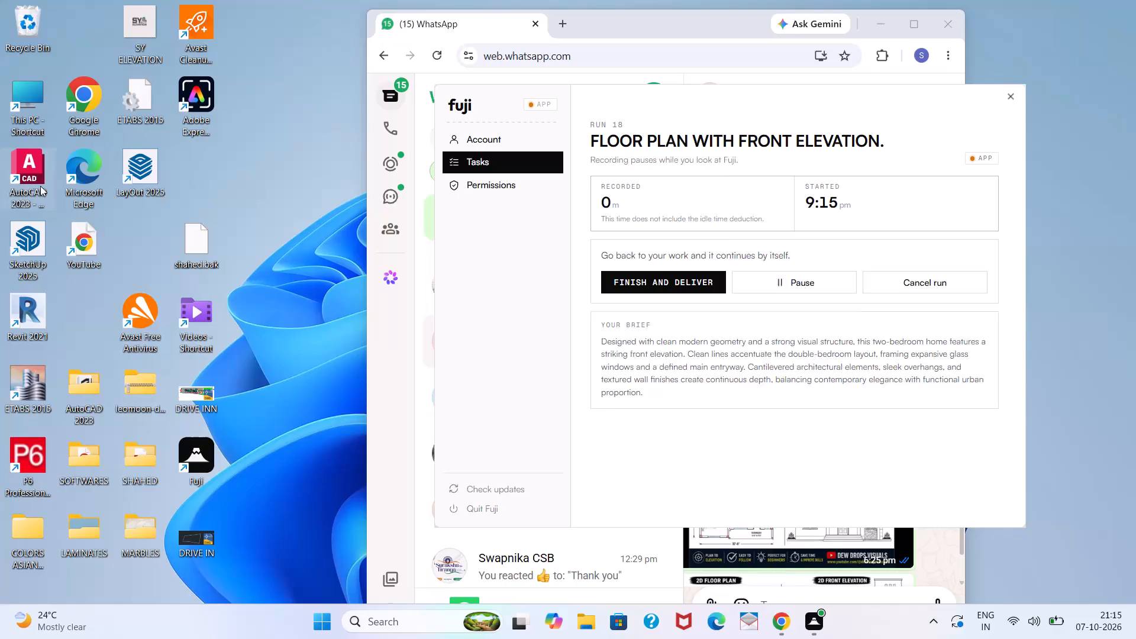
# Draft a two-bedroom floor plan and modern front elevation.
# Launch AutoCAD 2023 and start a new blank drawing.
pyautogui.doubleClick(40, 186)
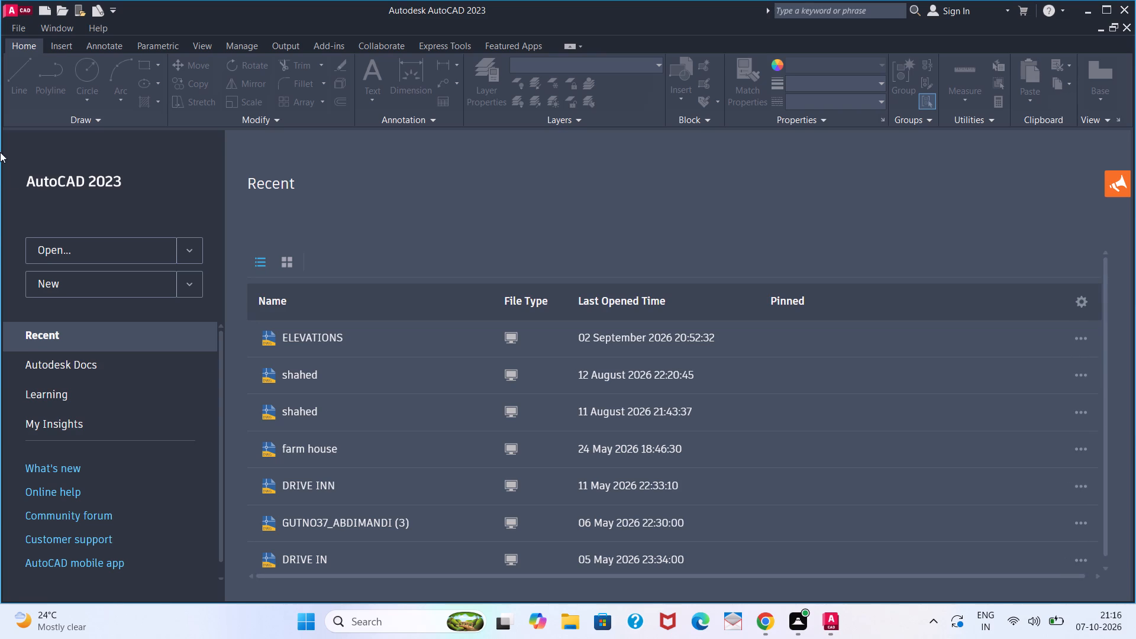
pyautogui.click(154, 290)
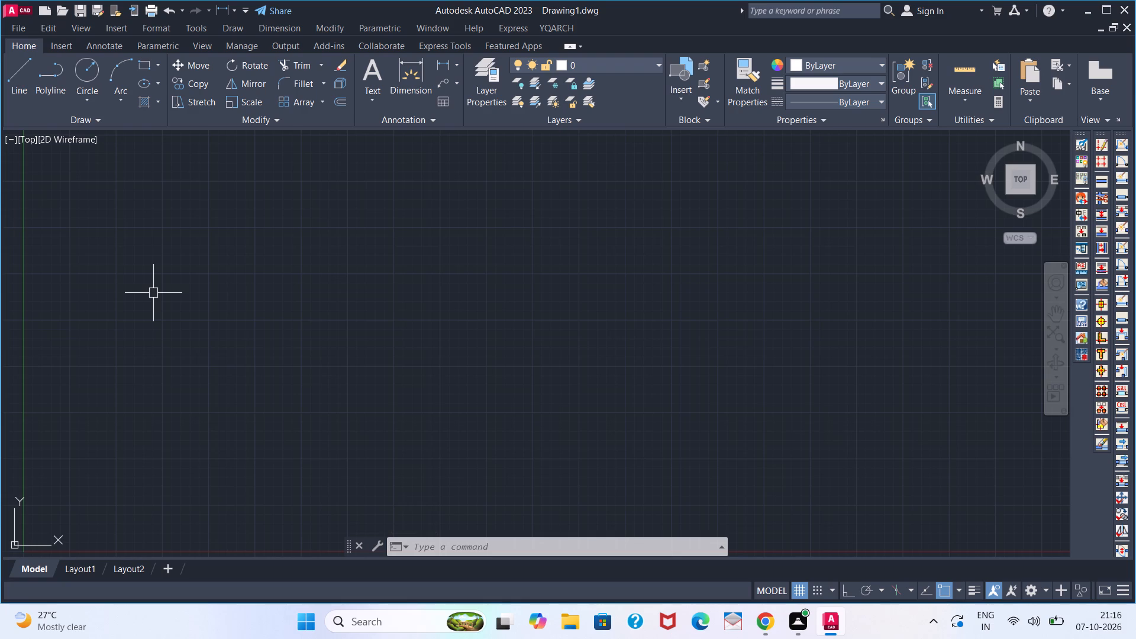
# Set the drawing's length units to Engineering with a precision of 0'-0".
pyautogui.write('UN')
pyautogui.press('Return')
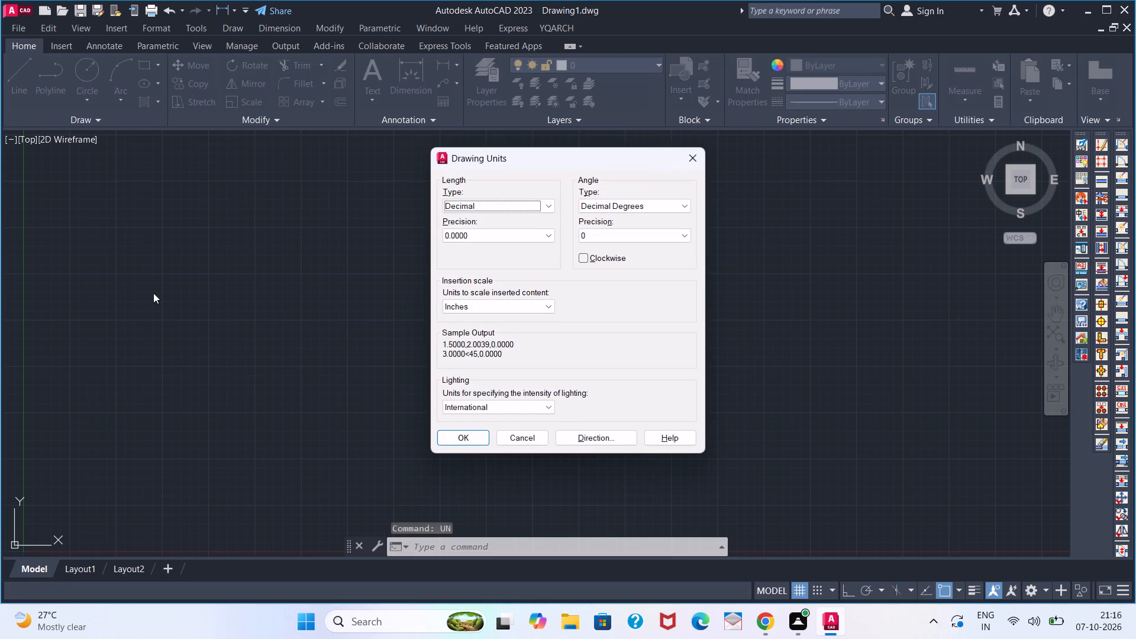
pyautogui.click(480, 203)
pyautogui.click(494, 233)
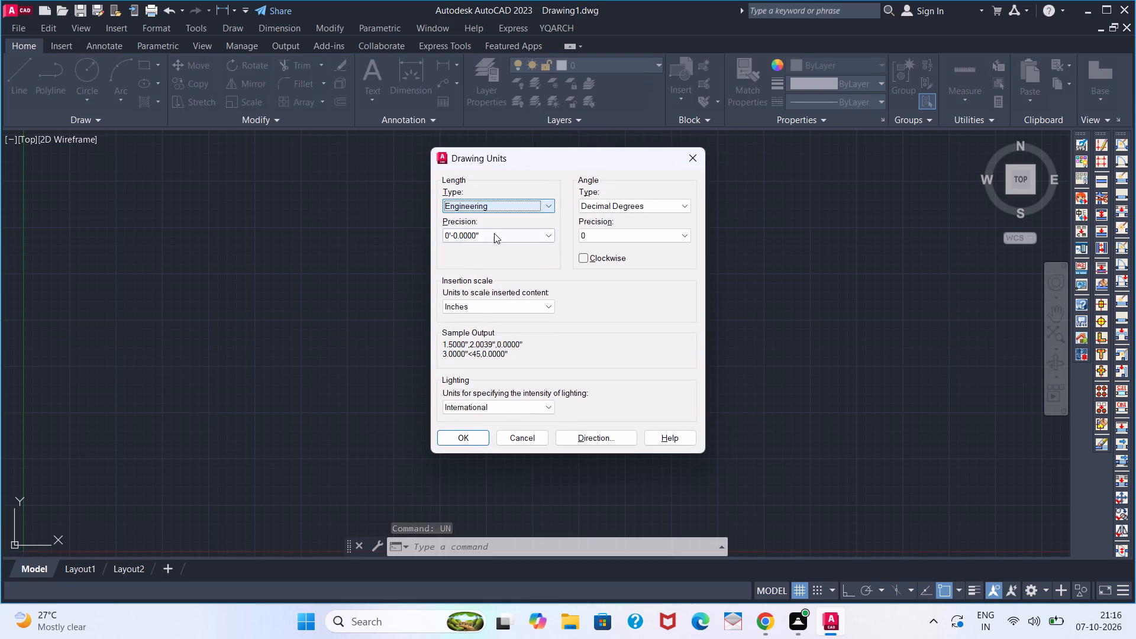
pyautogui.click(494, 233)
pyautogui.click(490, 247)
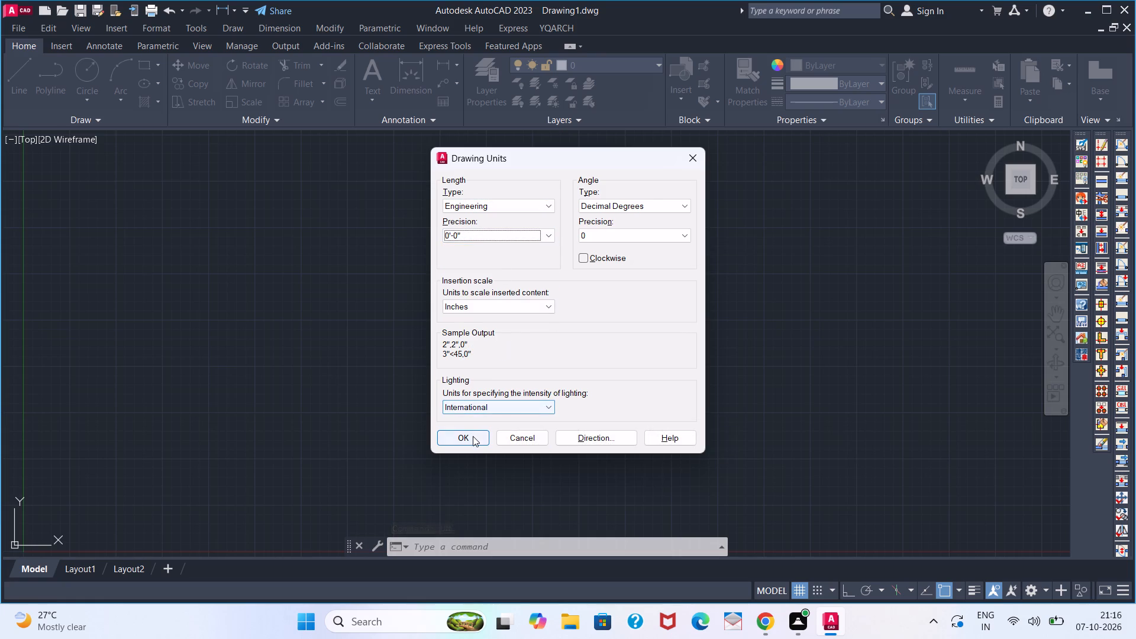
pyautogui.click(473, 436)
# Set the model space limits from 0,0 to 100',100'.
pyautogui.write('LIM')
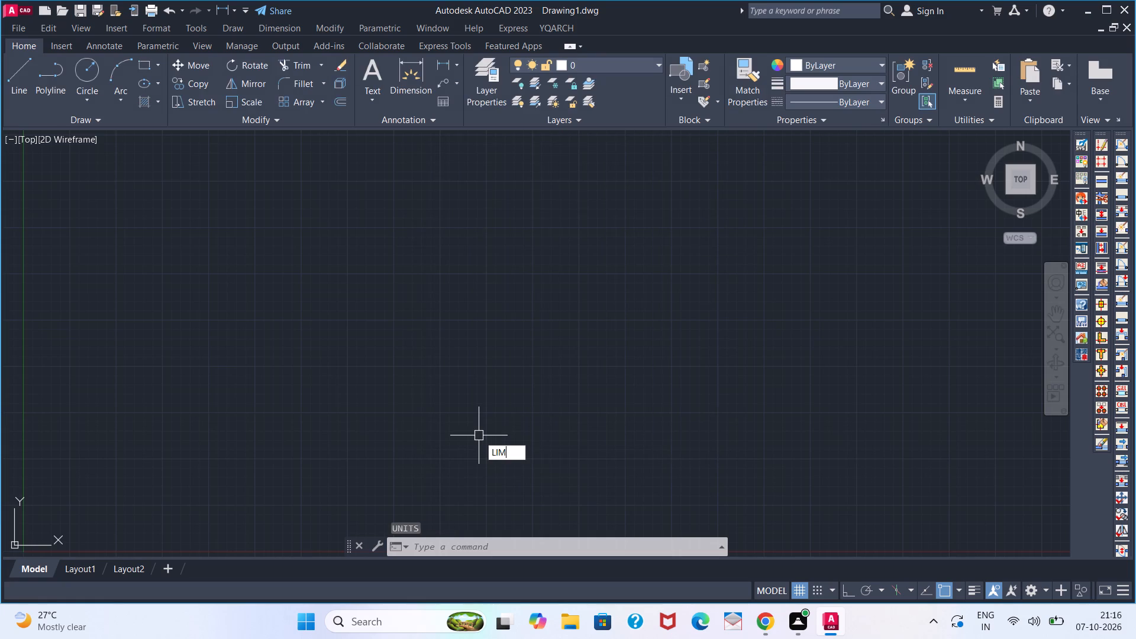
pyautogui.press('Return')
pyautogui.write('0,0')
pyautogui.press('Return')
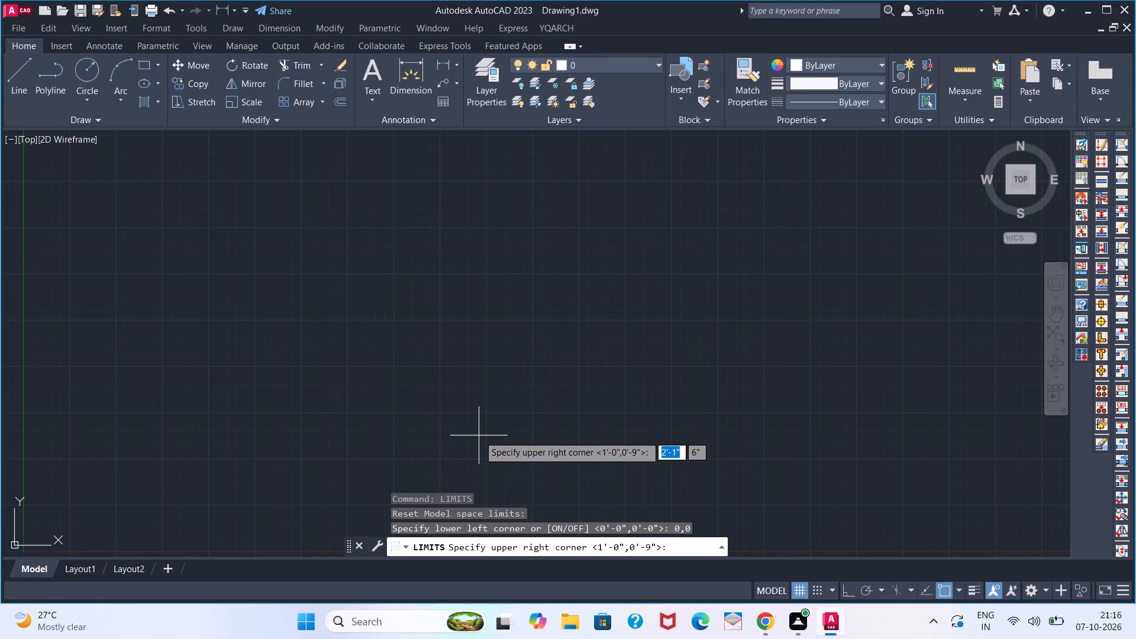
pyautogui.write("100'")
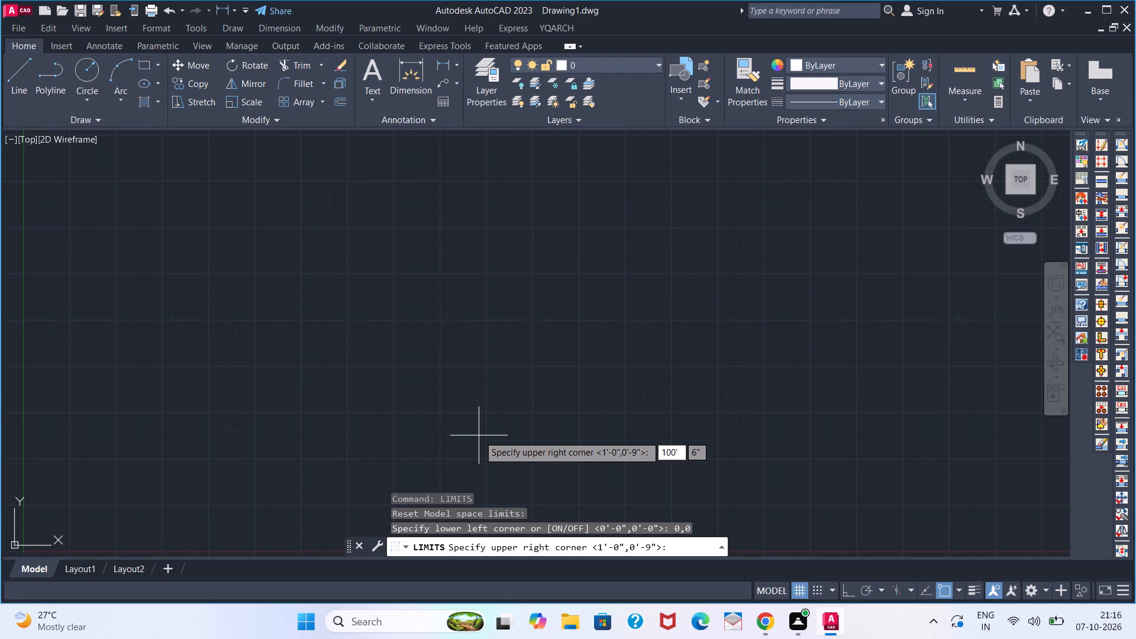
pyautogui.write(",100'")
pyautogui.press('Return')
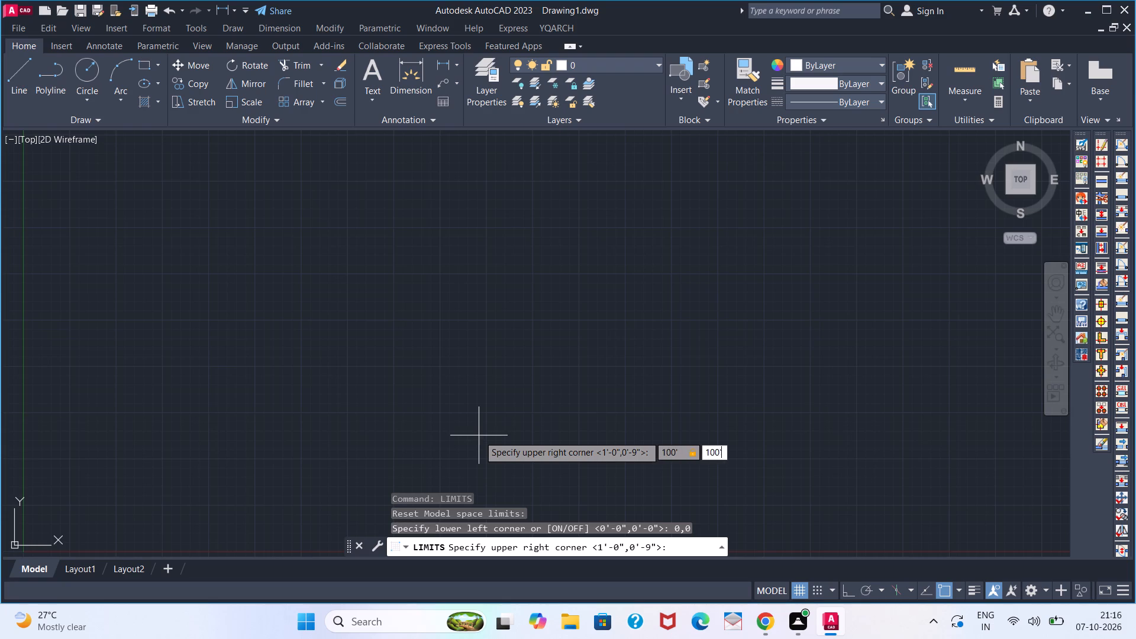
# Turn on log file recording with the LOGFILEON command.
pyautogui.write('LO')
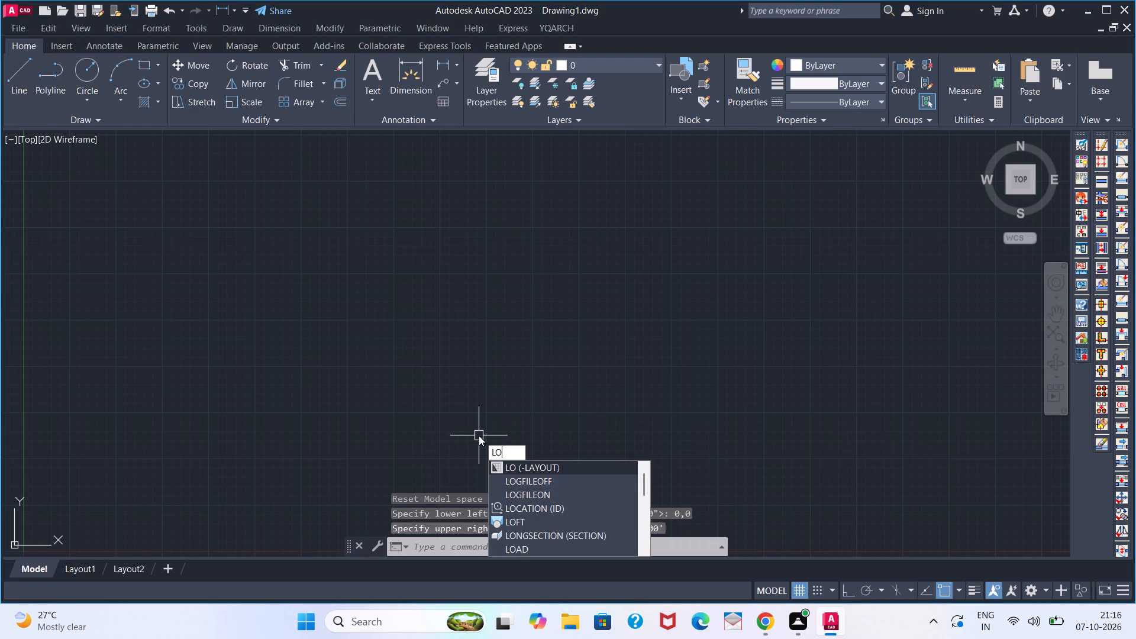
pyautogui.press('g')
pyautogui.press('Down')
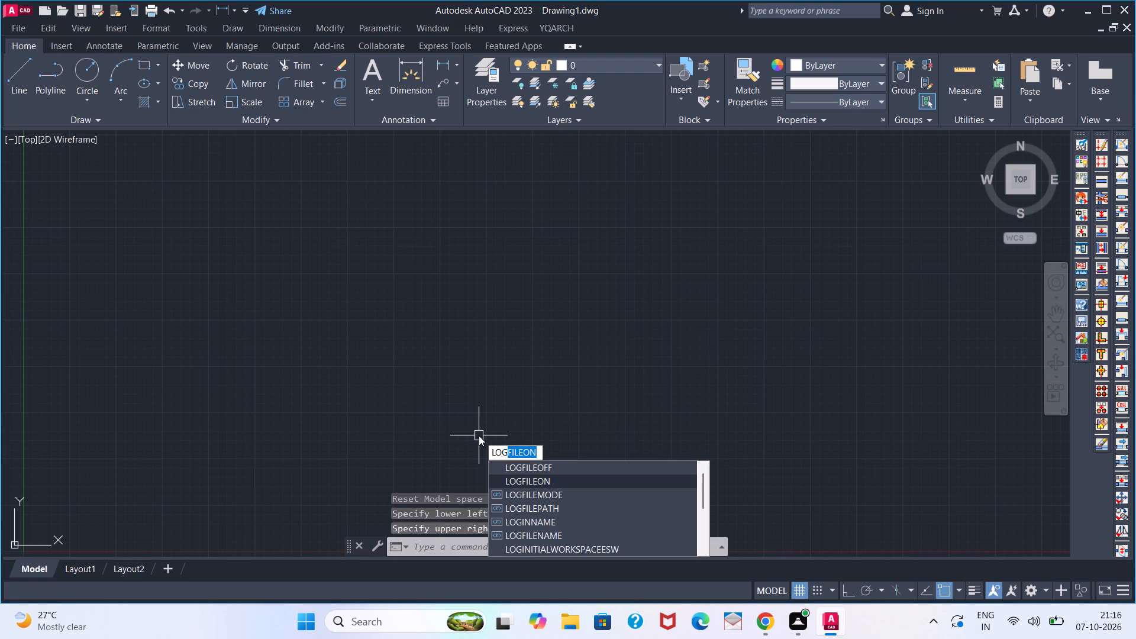
pyautogui.press('Return')
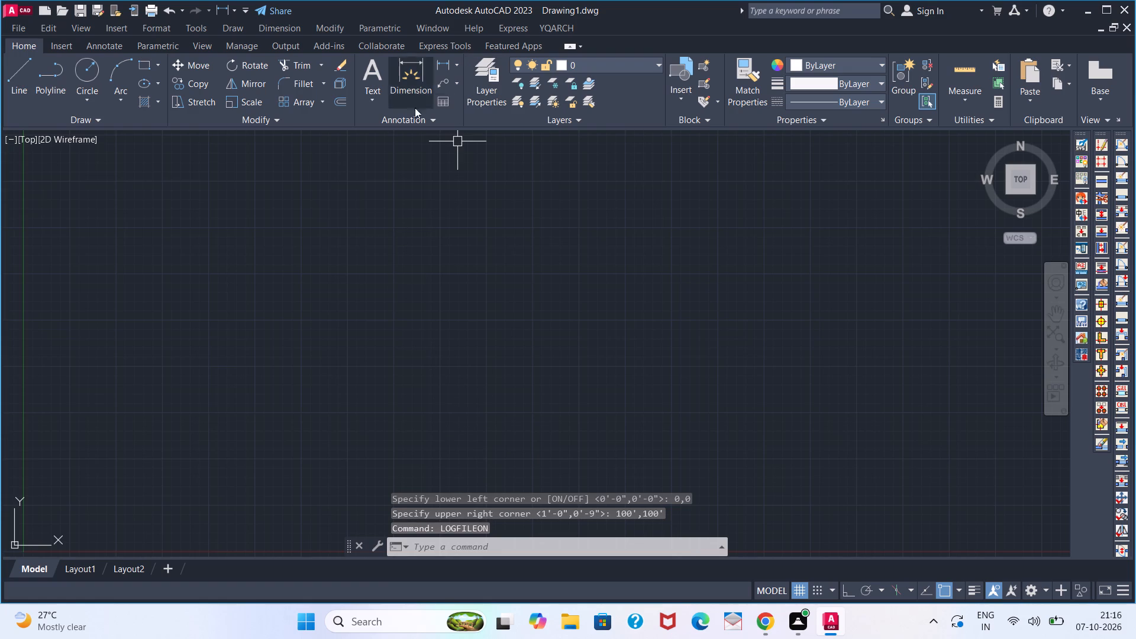
# Open the dimension style settings.
pyautogui.click(531, 118)
pyautogui.click(383, 112)
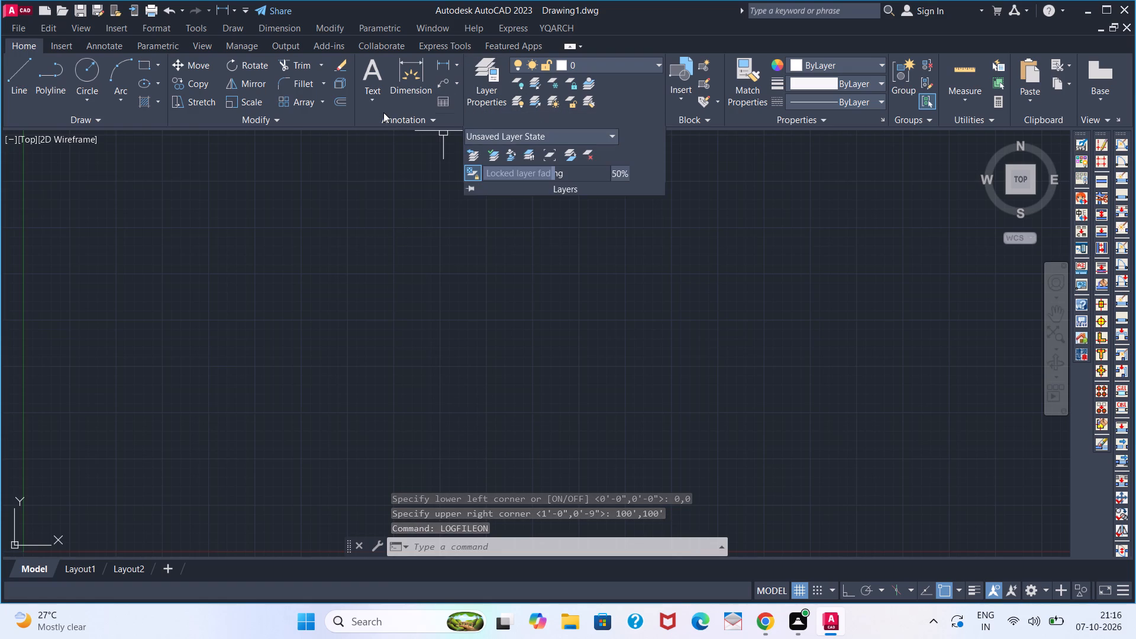
pyautogui.click(383, 121)
pyautogui.click(365, 150)
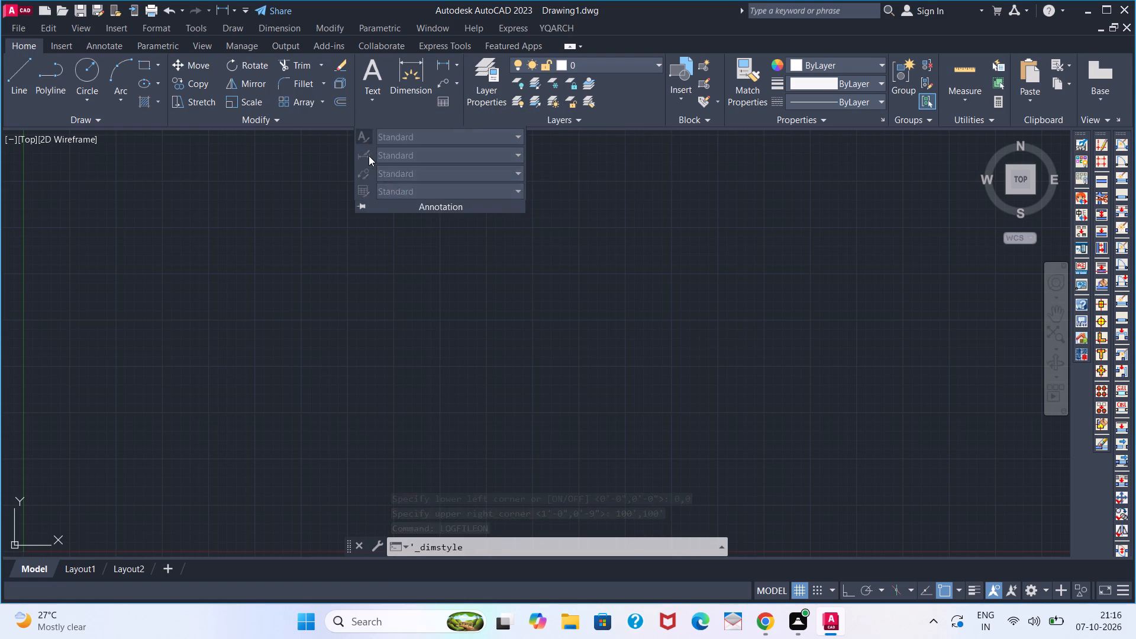
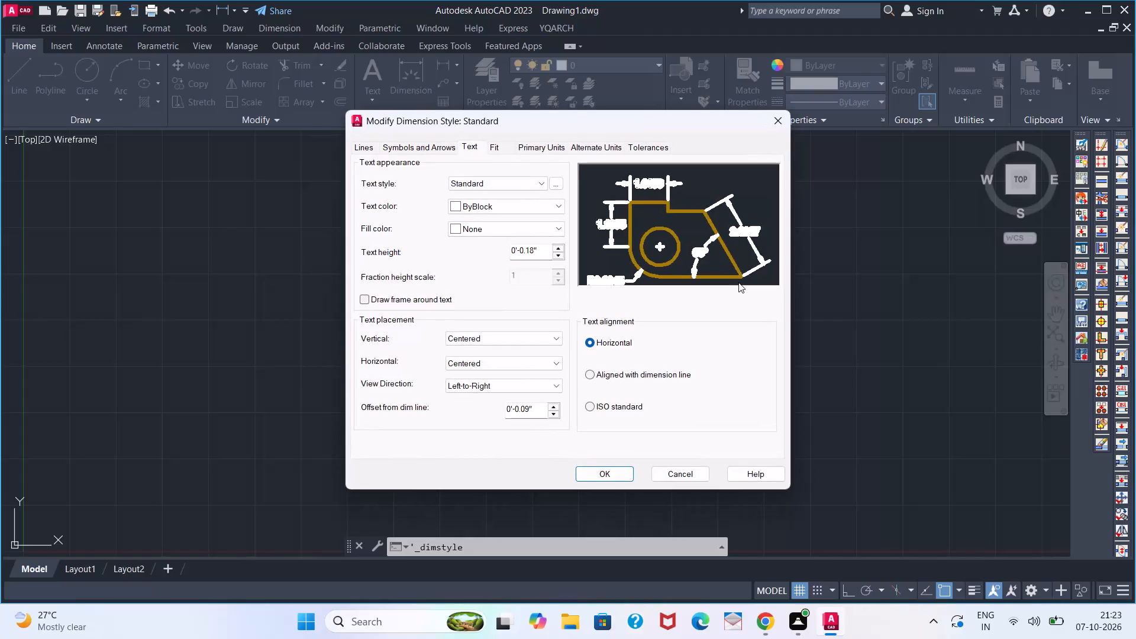
# Set the Standard dimension style's primary linear units to Engineering with a precision of 0'-0".
pyautogui.click(532, 147)
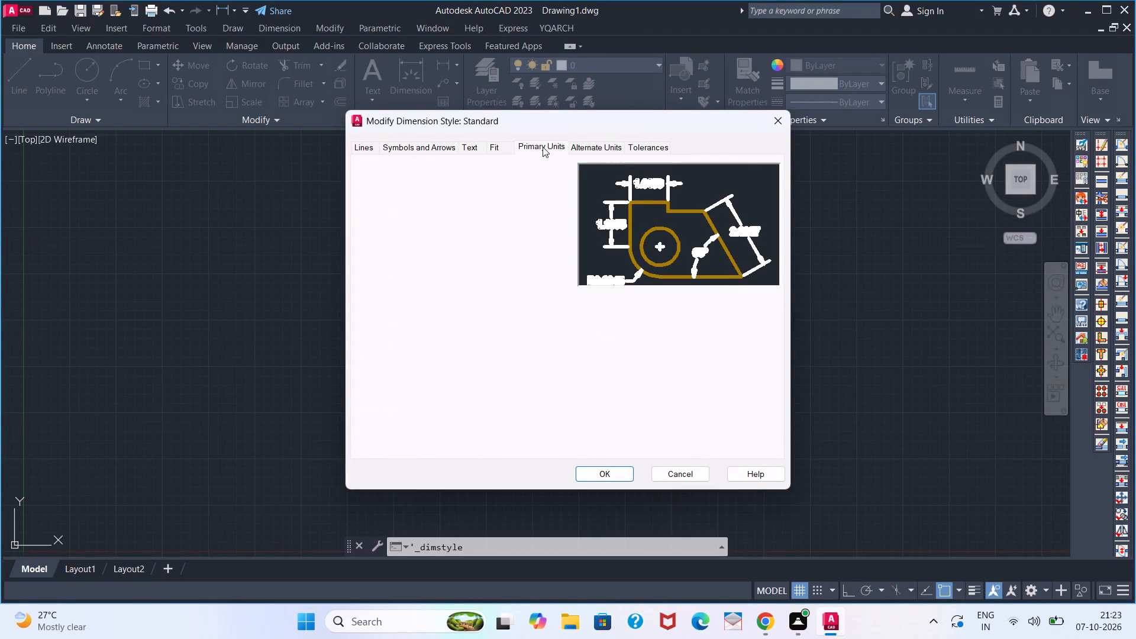
pyautogui.click(509, 177)
pyautogui.click(504, 215)
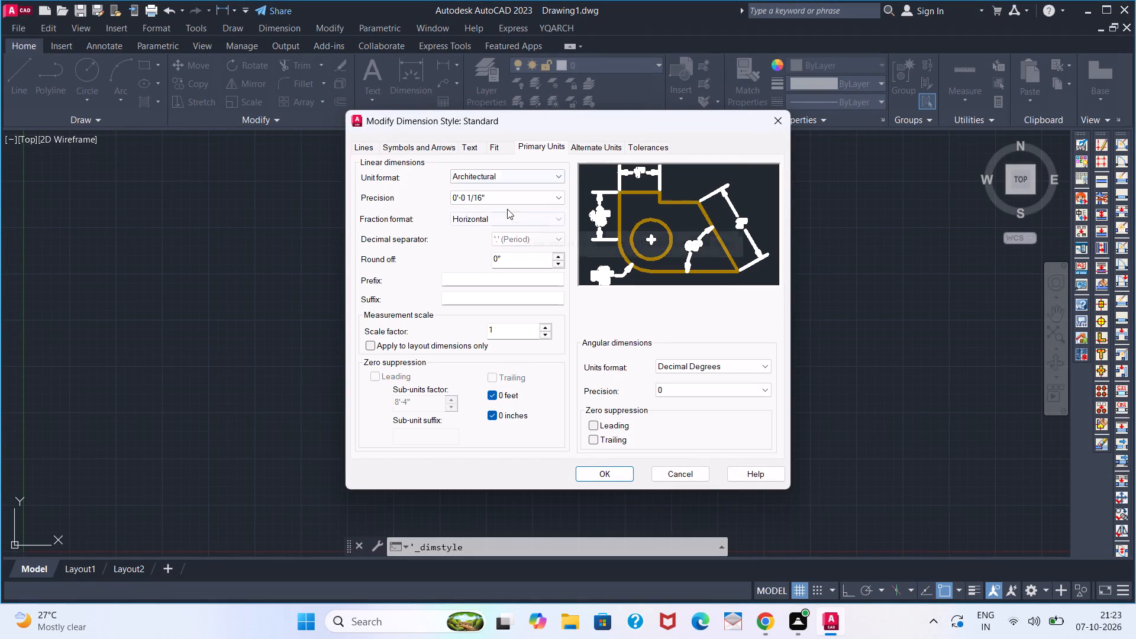
pyautogui.click(511, 181)
pyautogui.click(512, 204)
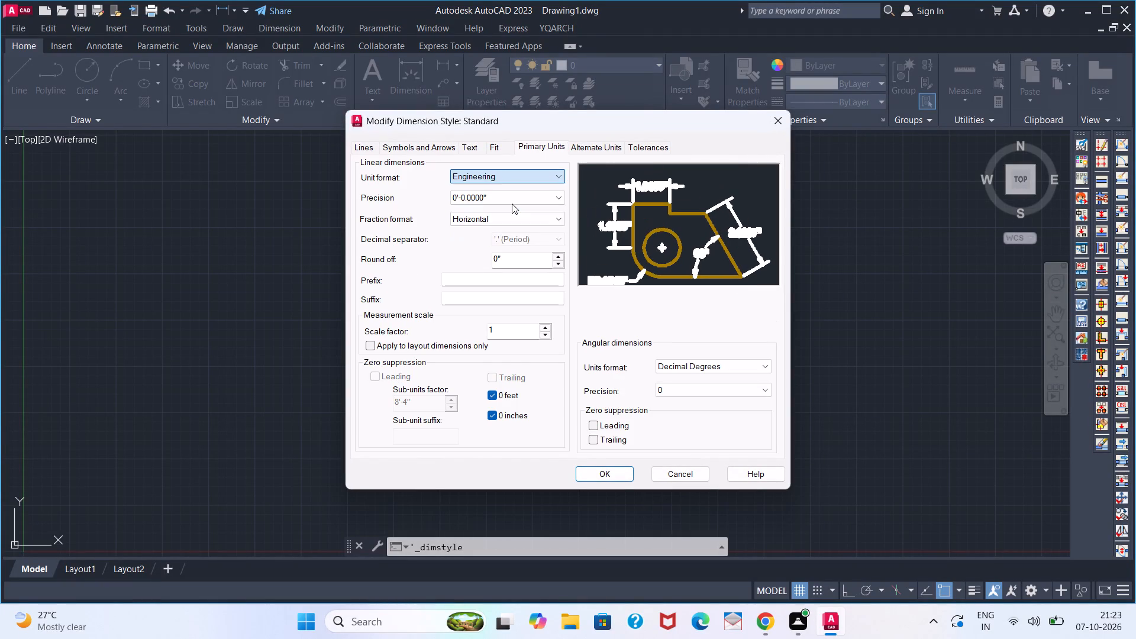
pyautogui.click(512, 204)
pyautogui.click(511, 211)
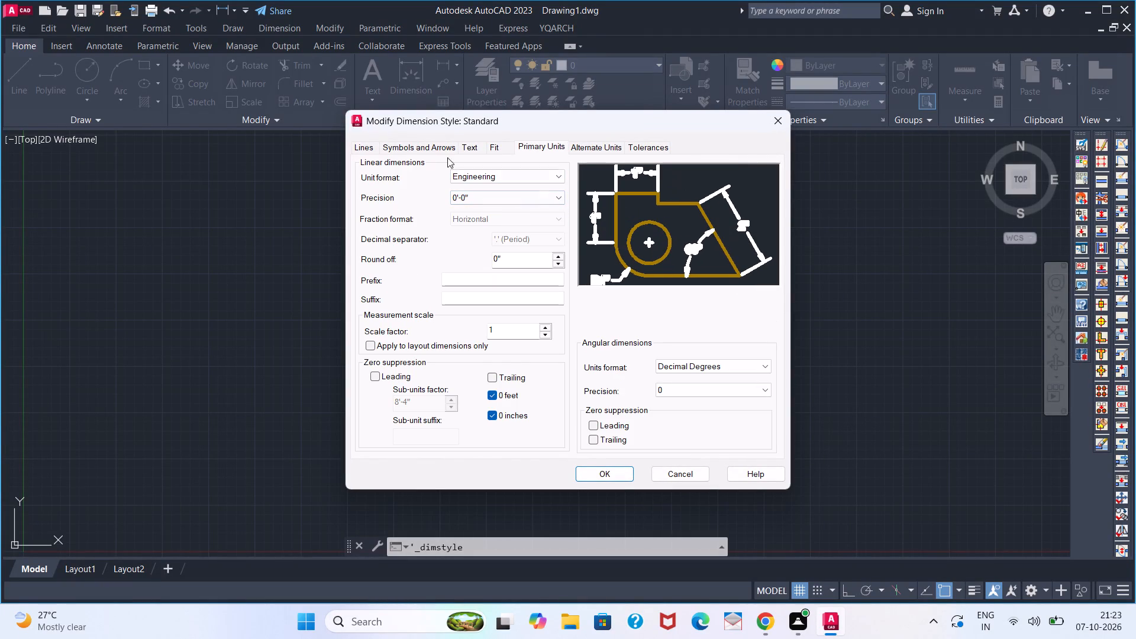
# Set the Standard dimension style's text height to 10" and accept the style changes.
pyautogui.click(475, 148)
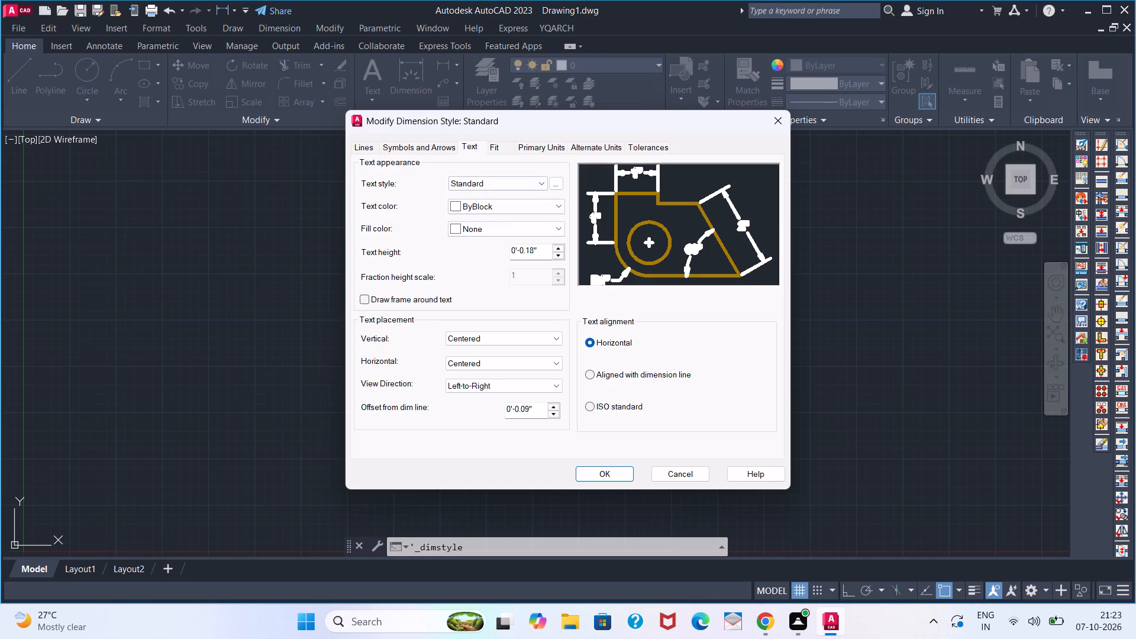
pyautogui.moveTo(538, 252); pyautogui.dragTo(467, 251)
pyautogui.write('10')
pyautogui.press('Return')
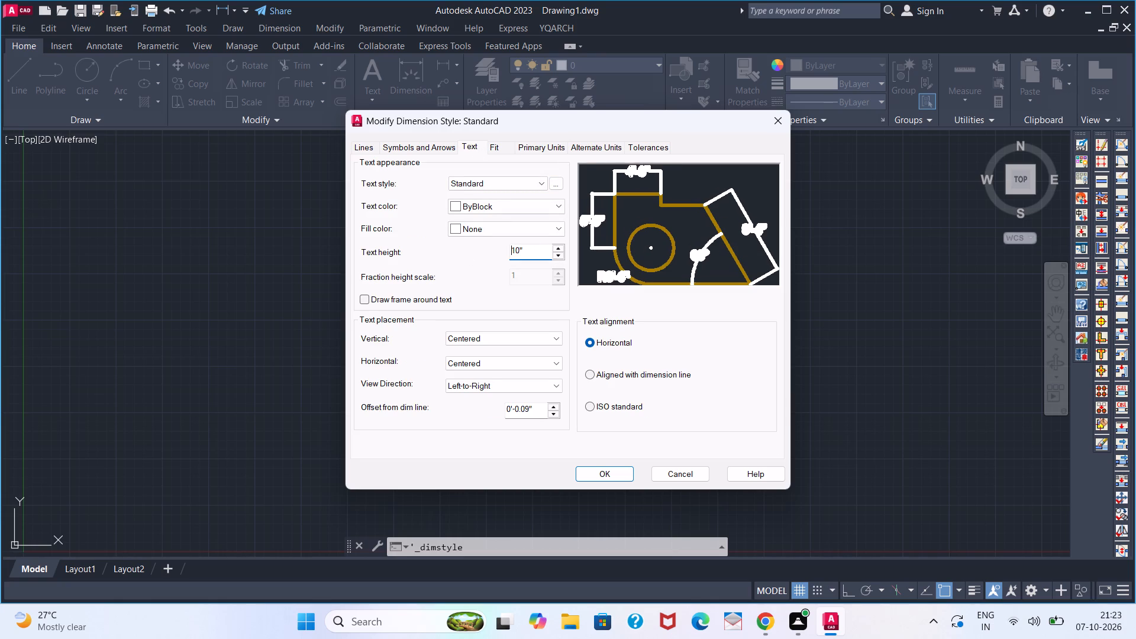
pyautogui.click(605, 472)
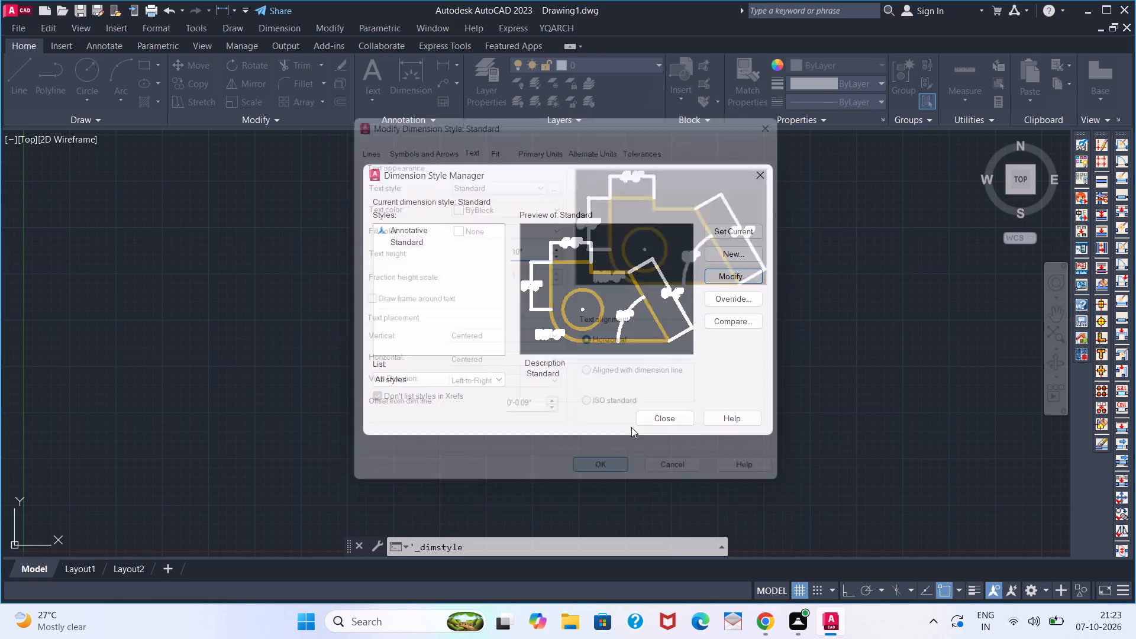
# Recheck the Standard dimension style's text settings, make the style current and close the style manager.
pyautogui.click(719, 273)
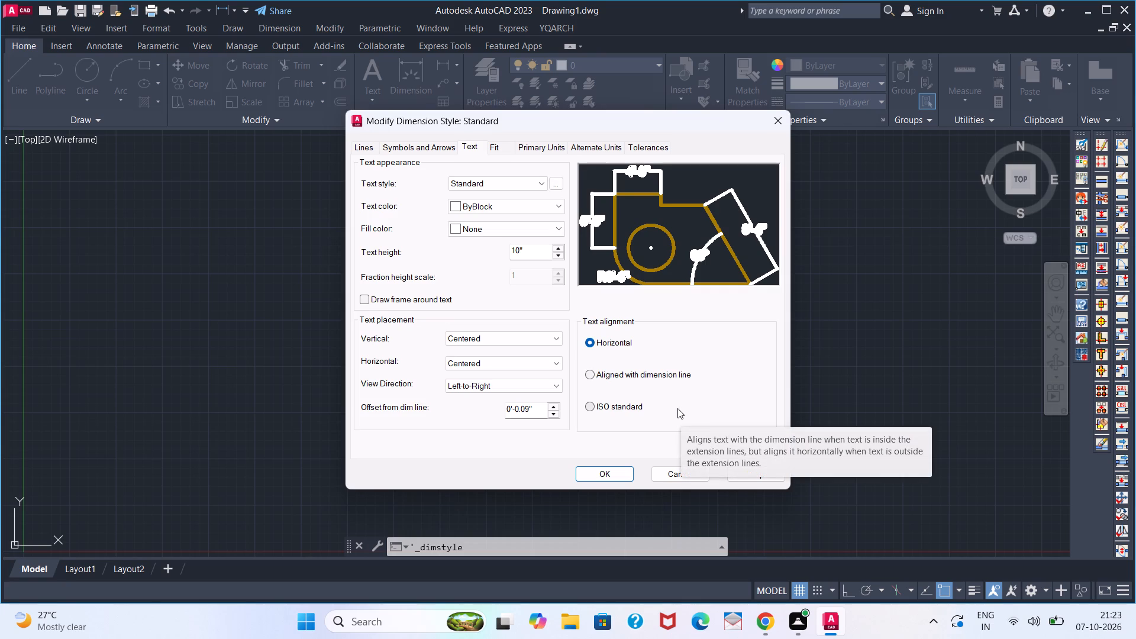
pyautogui.click(609, 469)
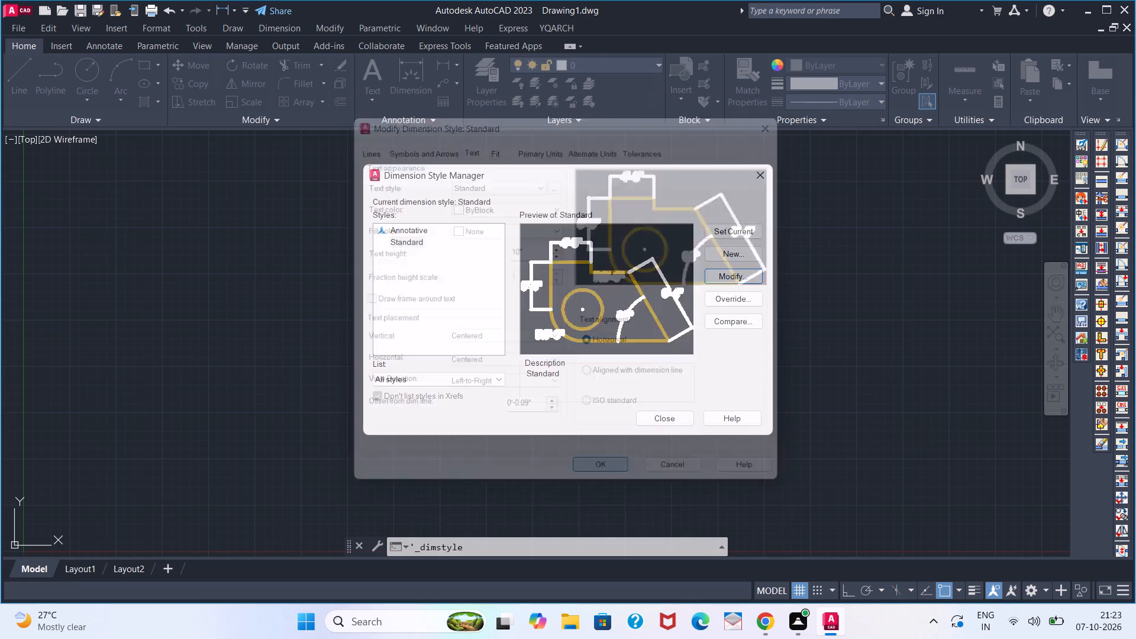
pyautogui.click(728, 233)
pyautogui.click(659, 422)
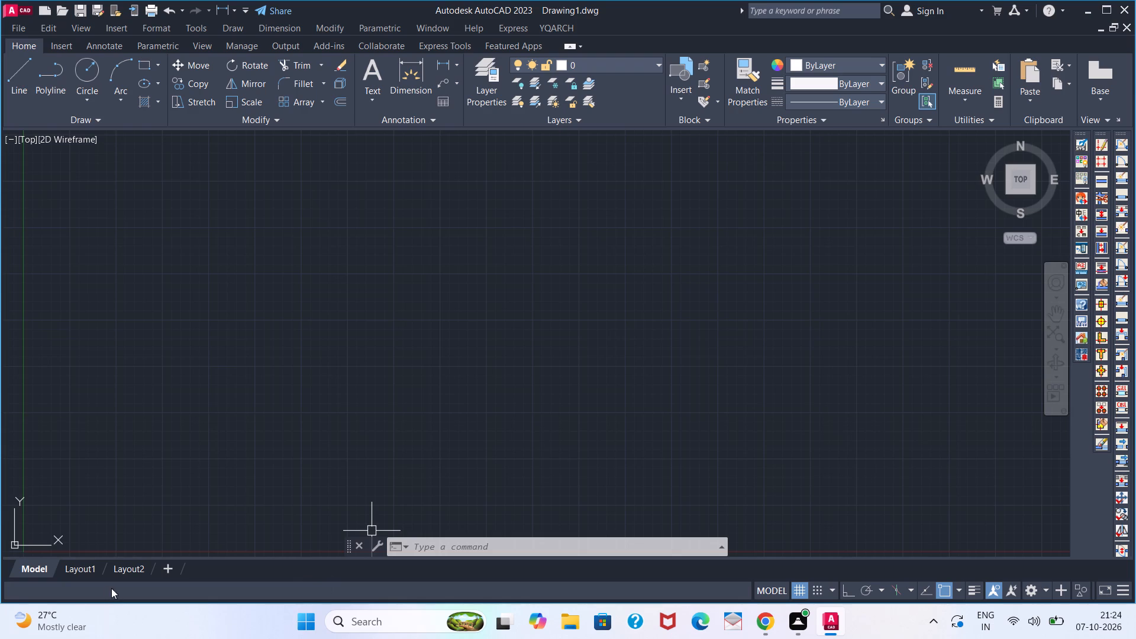
# Begin a line from a first point near the drawing origin, with Ortho mode turned on.
pyautogui.scroll(-4, 372, 443)
pyautogui.scroll(5, 377, 448)
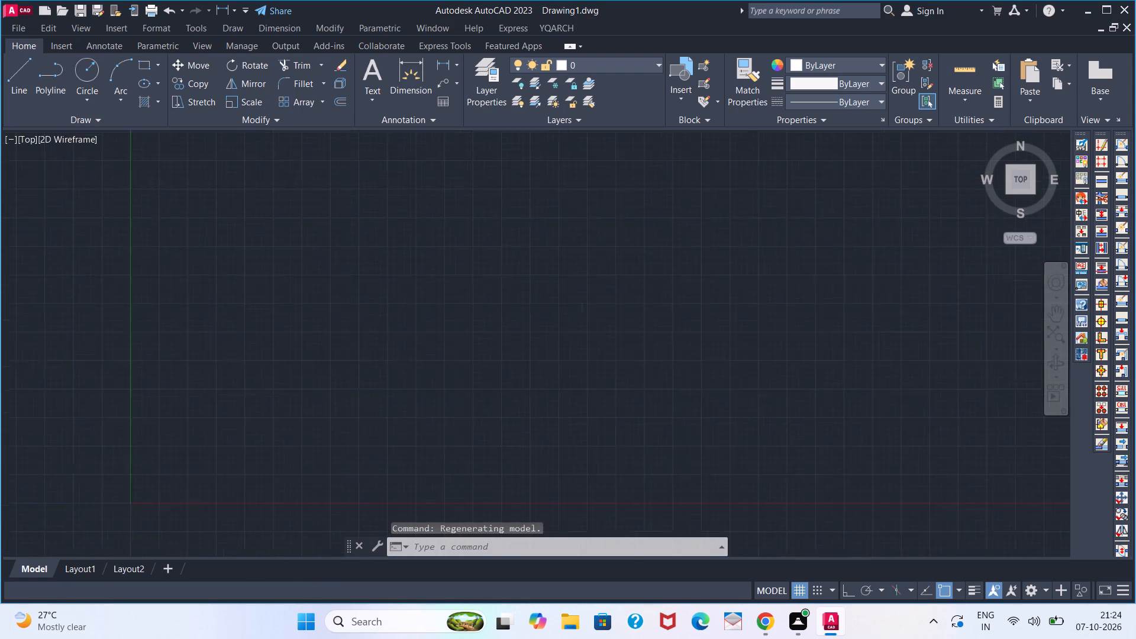
pyautogui.press('z')
pyautogui.press('space')
pyautogui.write('A')
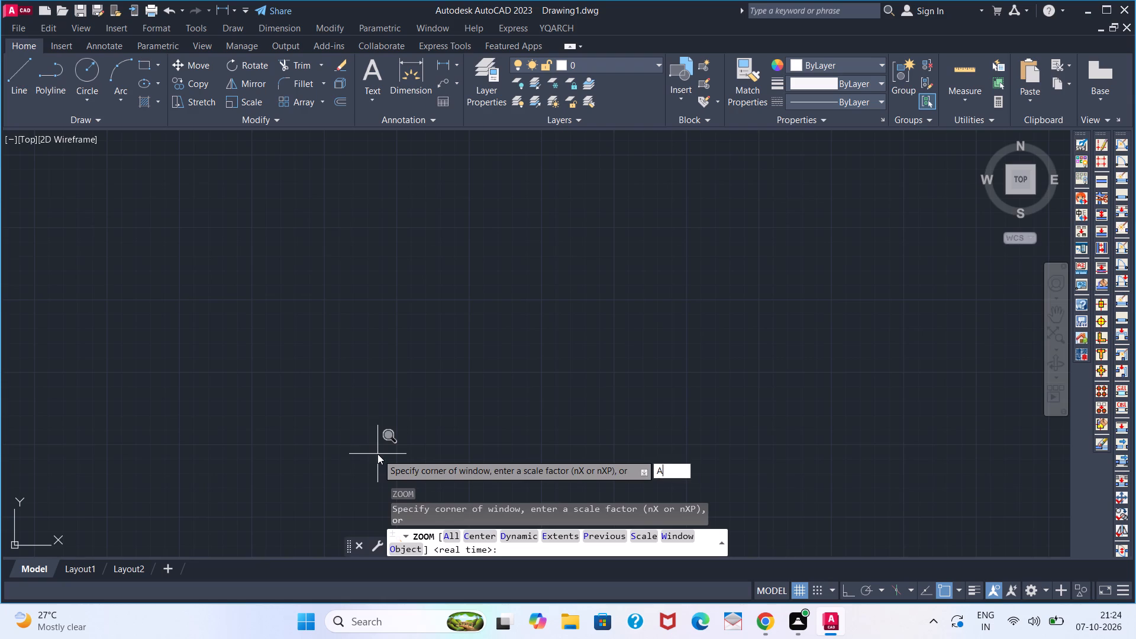
pyautogui.press('space')
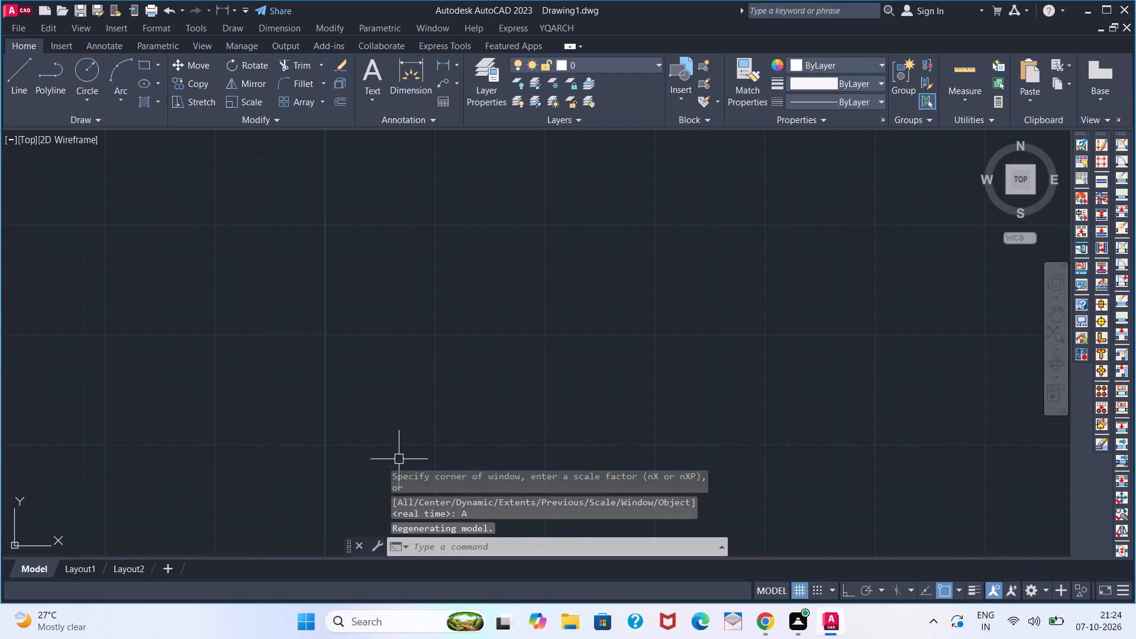
pyautogui.press('l')
pyautogui.press('Return')
pyautogui.click(362, 498)
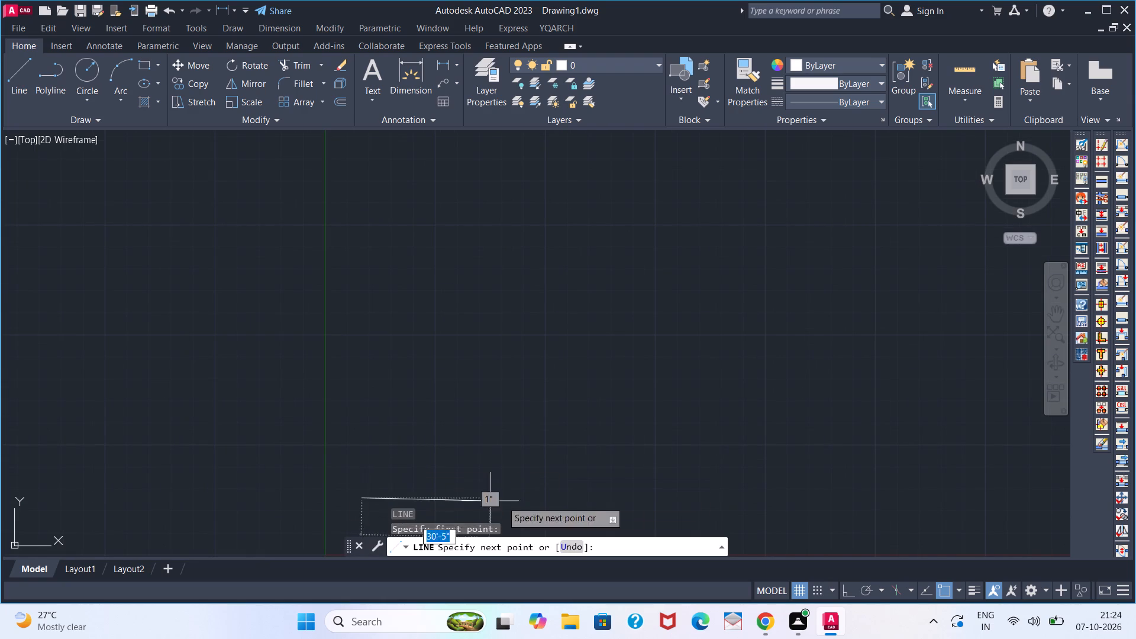
pyautogui.click(849, 592)
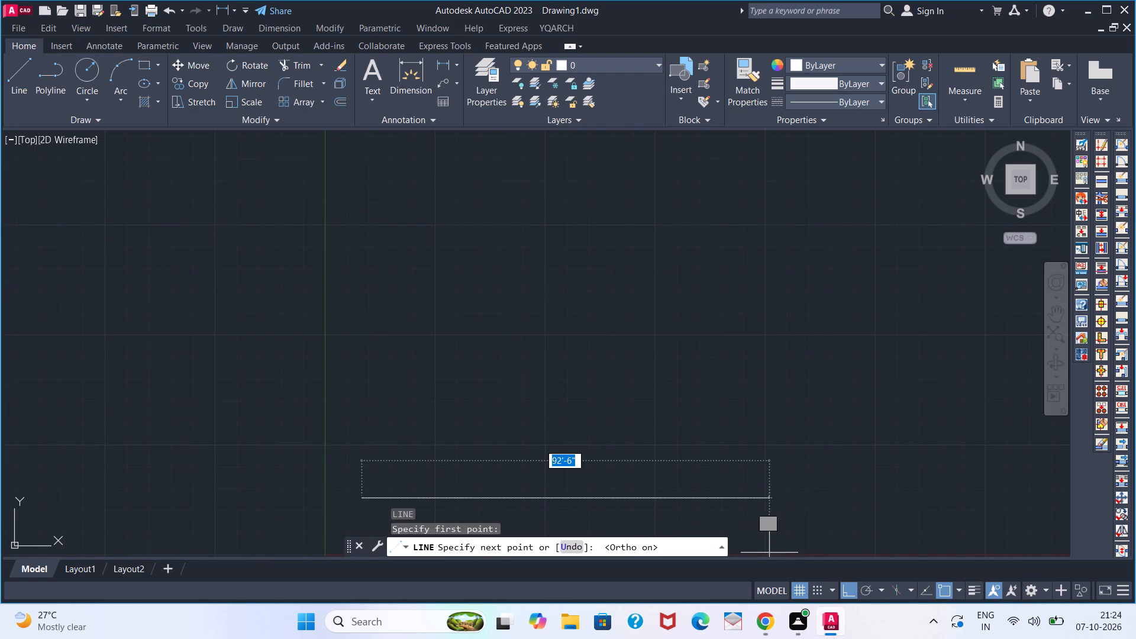
pyautogui.rightClick(764, 510)
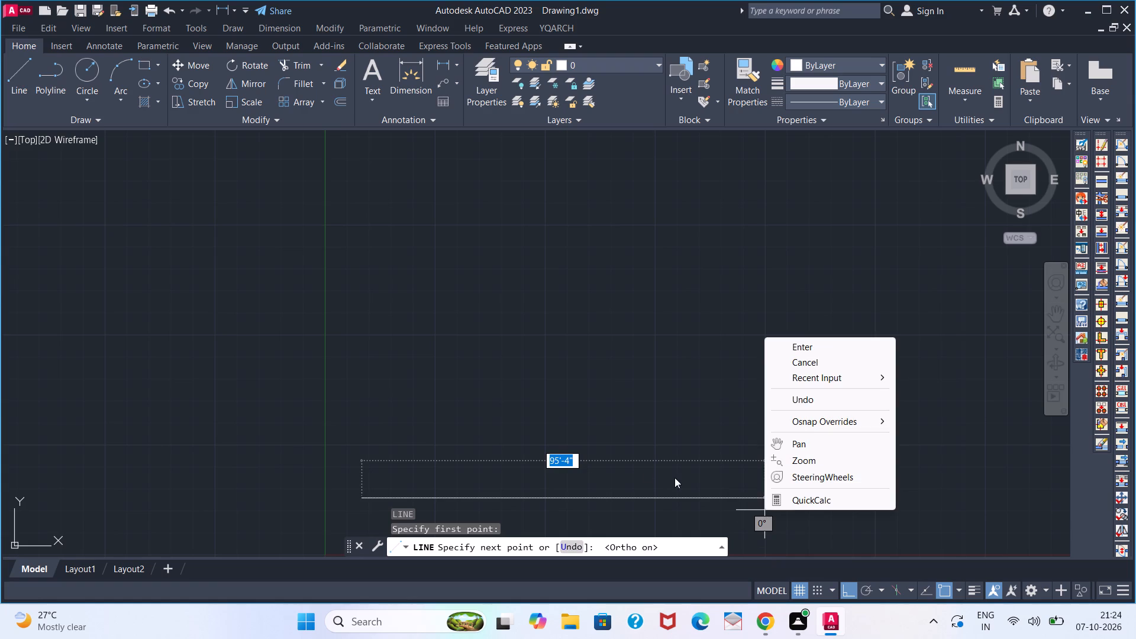
pyautogui.press('Escape')
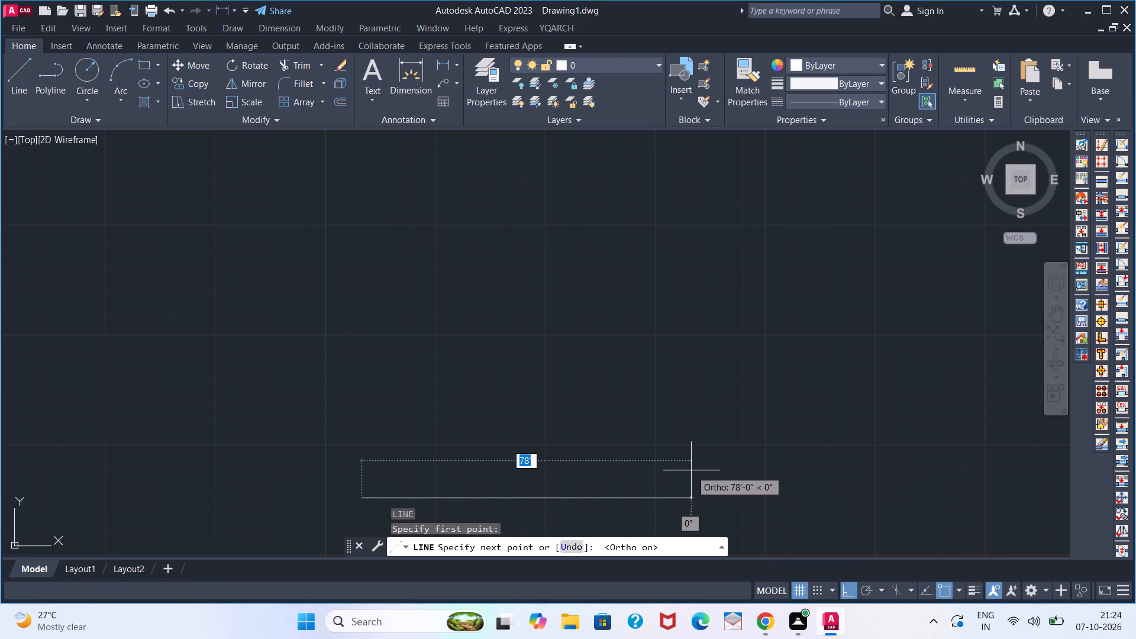
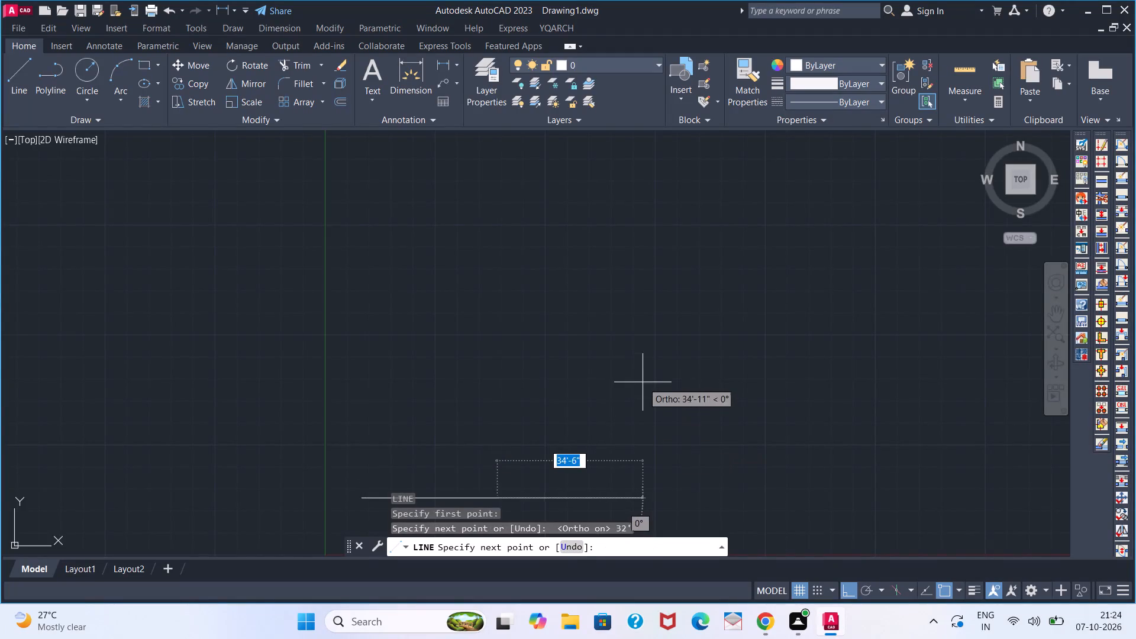
# Continue the line with a 36' vertical side and a 32' top side, and close the rectangular house outline at its start point.
pyautogui.write("36'")
pyautogui.press('Return')
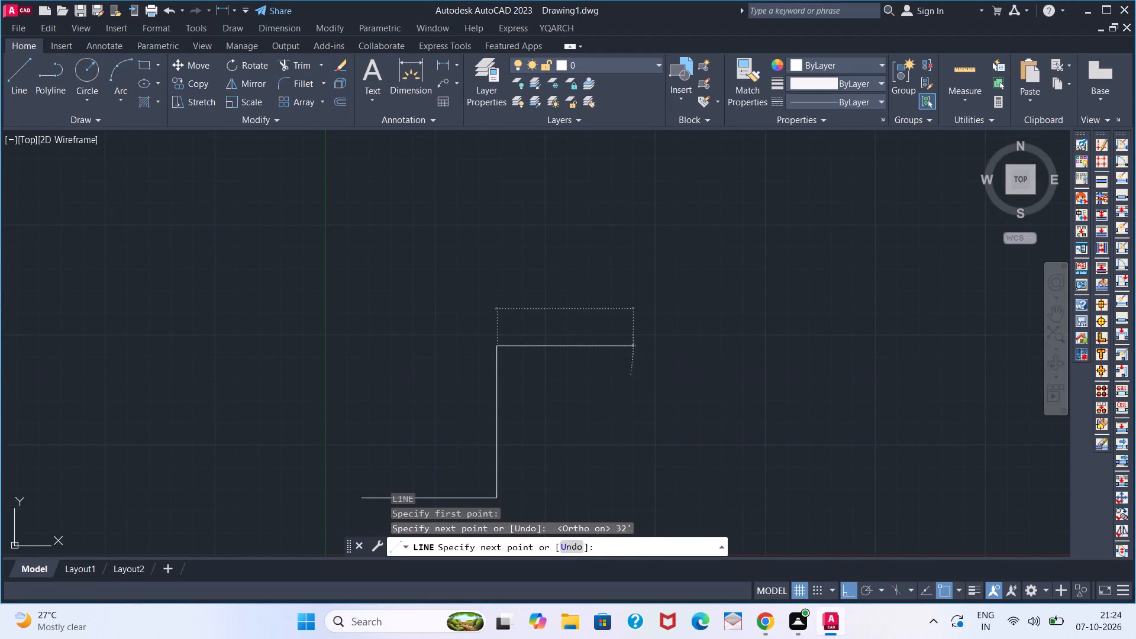
pyautogui.write("32'")
pyautogui.press('Return')
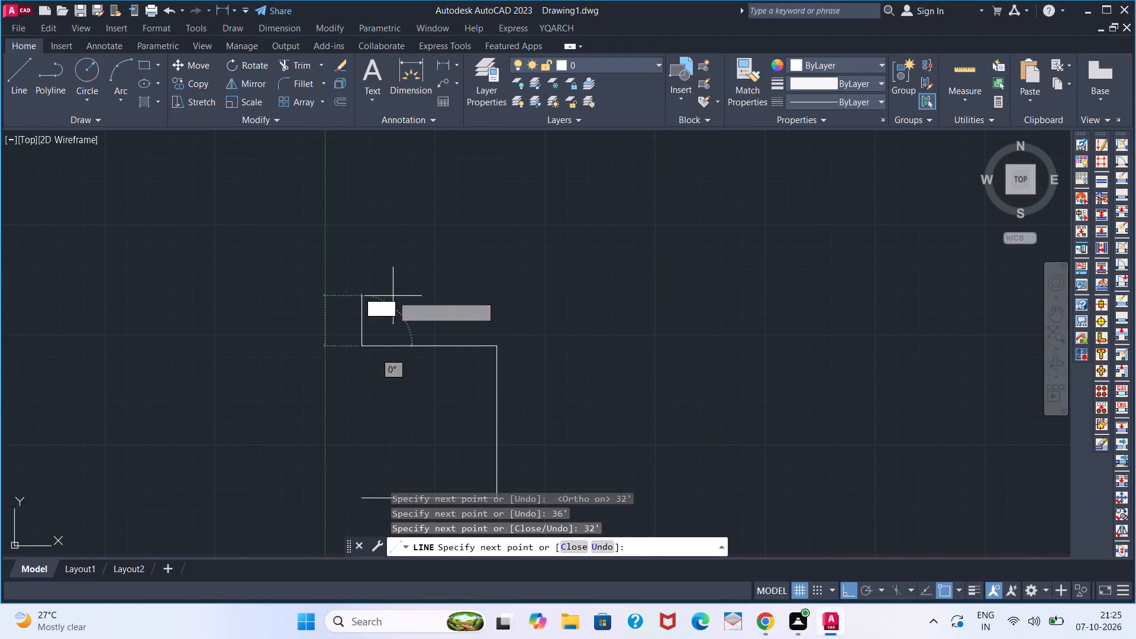
pyautogui.click(366, 502)
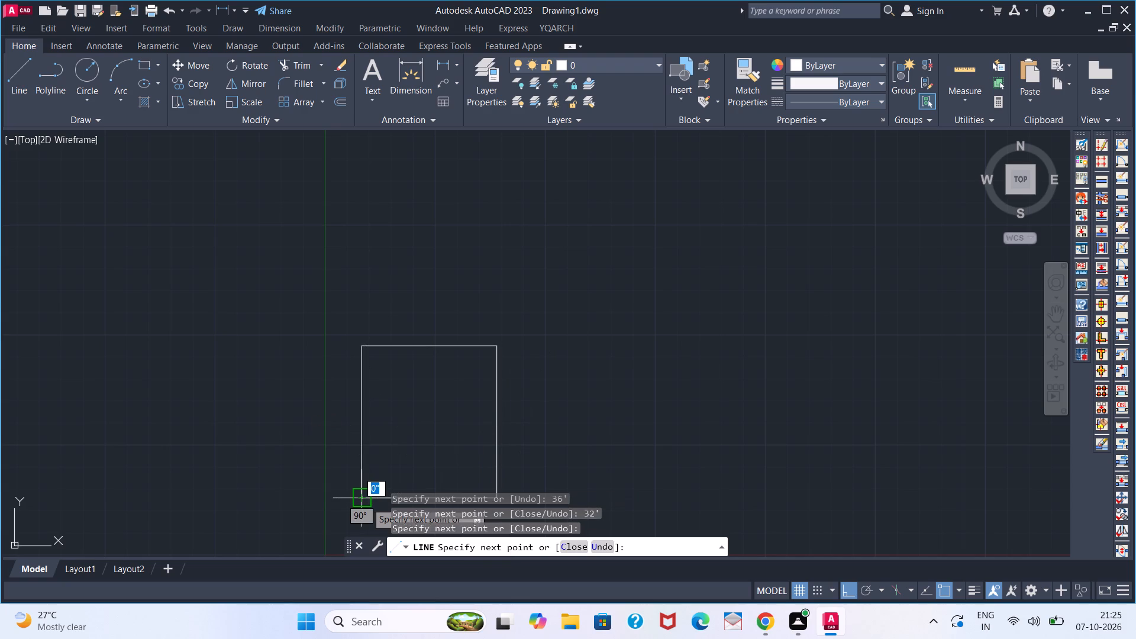
pyautogui.press('space')
# Offset all four outline sides 9" inward to form the outer wall thickness.
pyautogui.press('o')
pyautogui.press('Return')
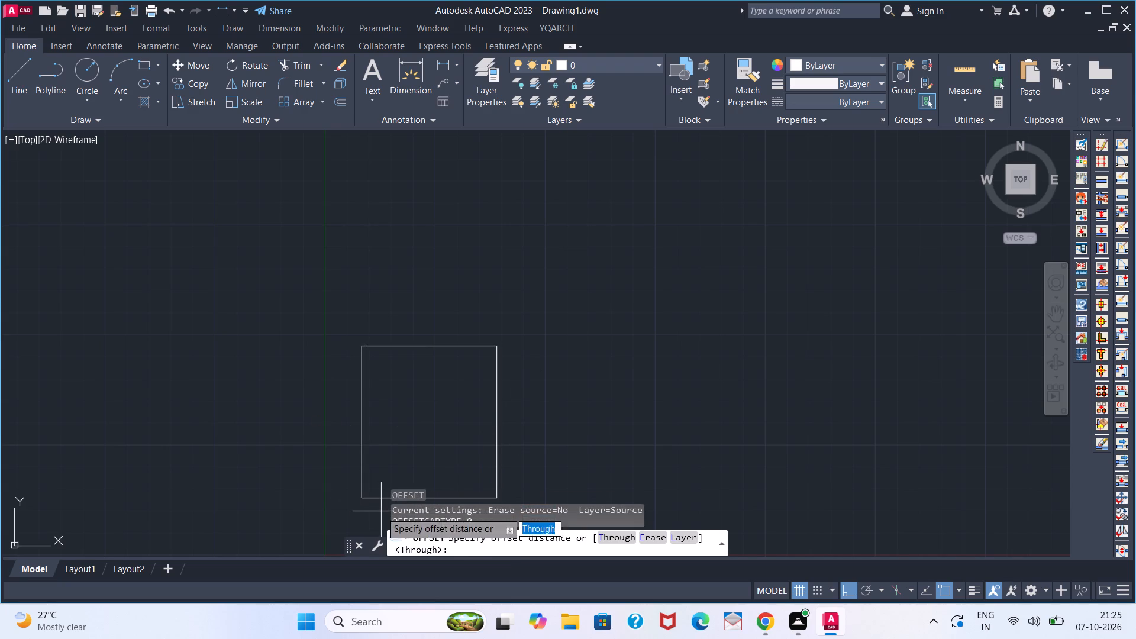
pyautogui.press('9')
pyautogui.press('Return')
pyautogui.click(434, 348)
pyautogui.click(433, 439)
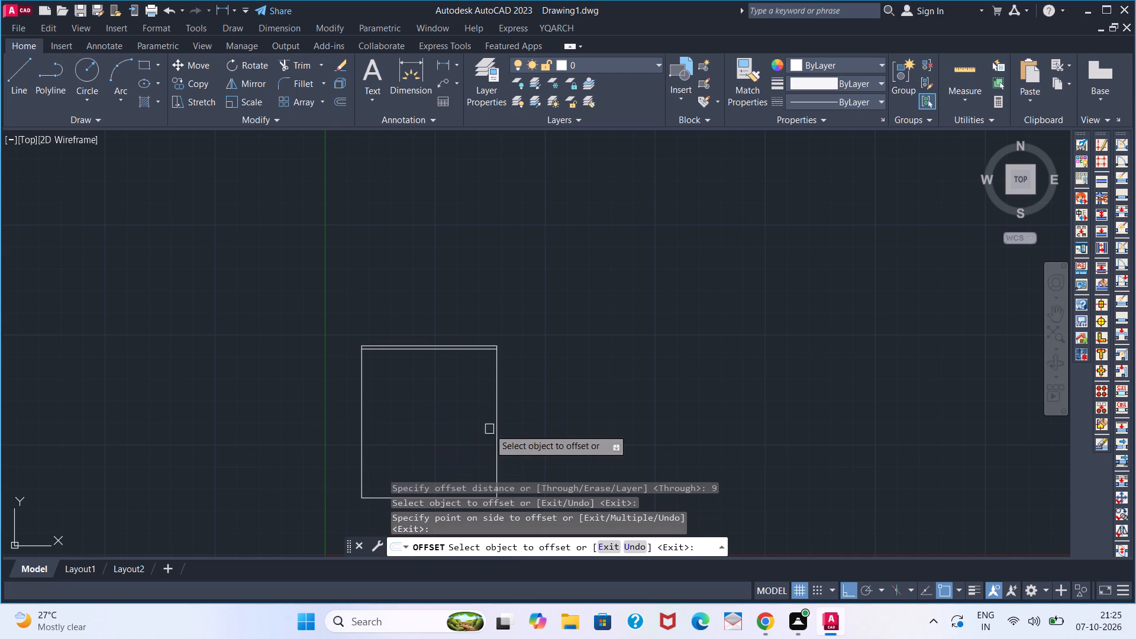
pyautogui.click(499, 429)
pyautogui.click(407, 433)
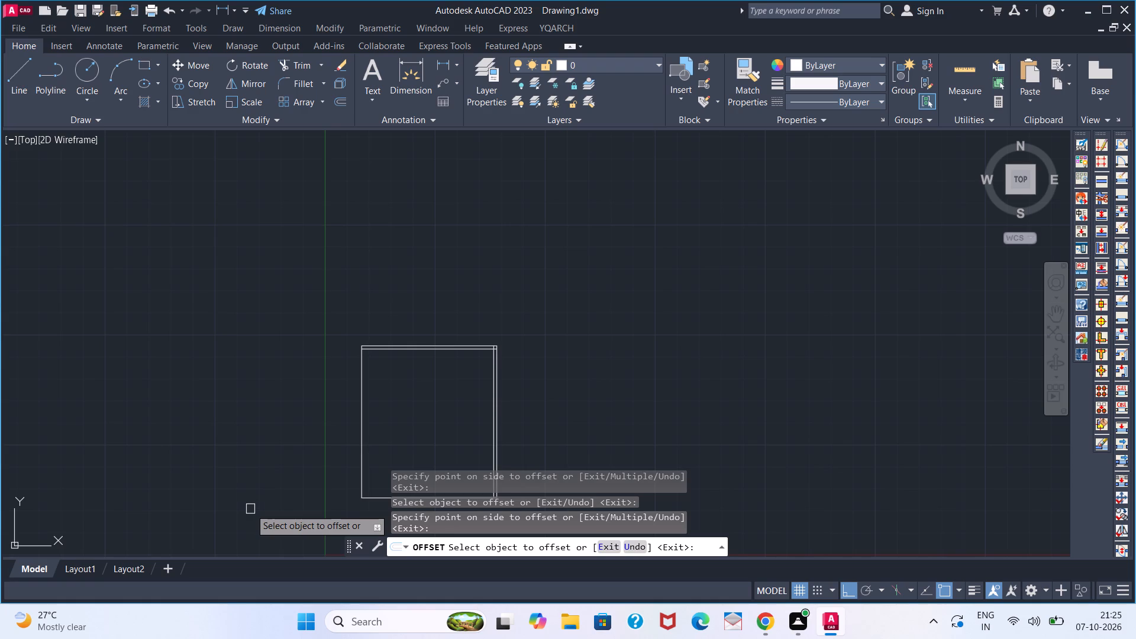
pyautogui.click(364, 460)
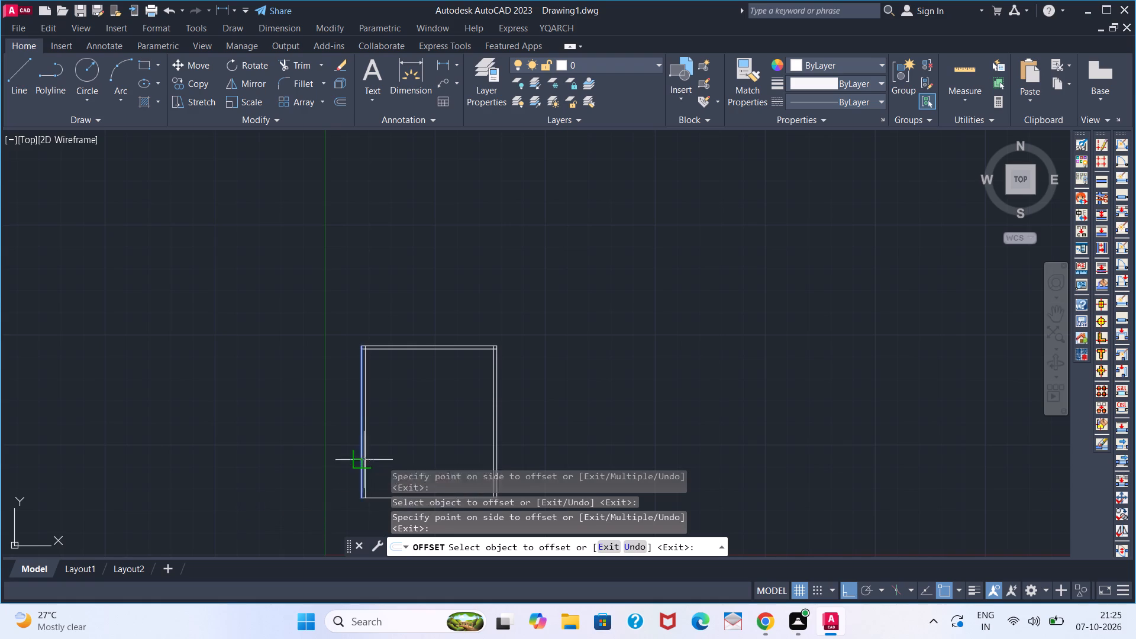
pyautogui.click(390, 451)
pyautogui.moveTo(407, 462); pyautogui.dragTo(483, 368, button='middle')
pyautogui.click(482, 405)
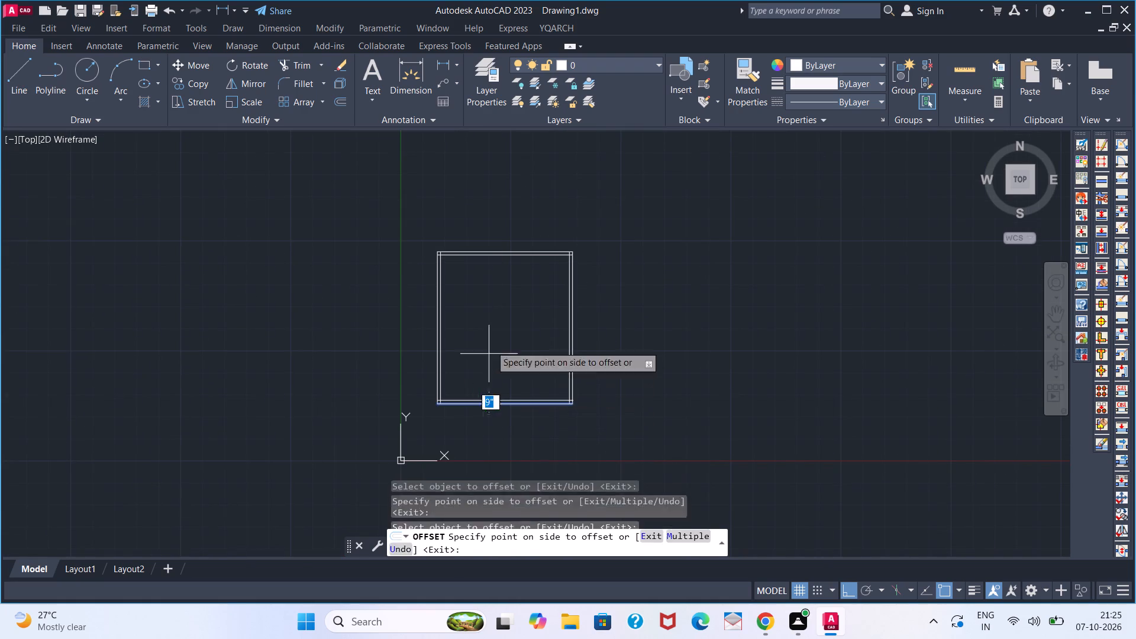
pyautogui.click(490, 346)
pyautogui.press('space')
# Trim the overlapping ends of the inner wall lines at the two upper corners of the house outline.
pyautogui.moveTo(459, 326); pyautogui.dragTo(408, 434, button='middle')
pyautogui.scroll(2, 386, 376)
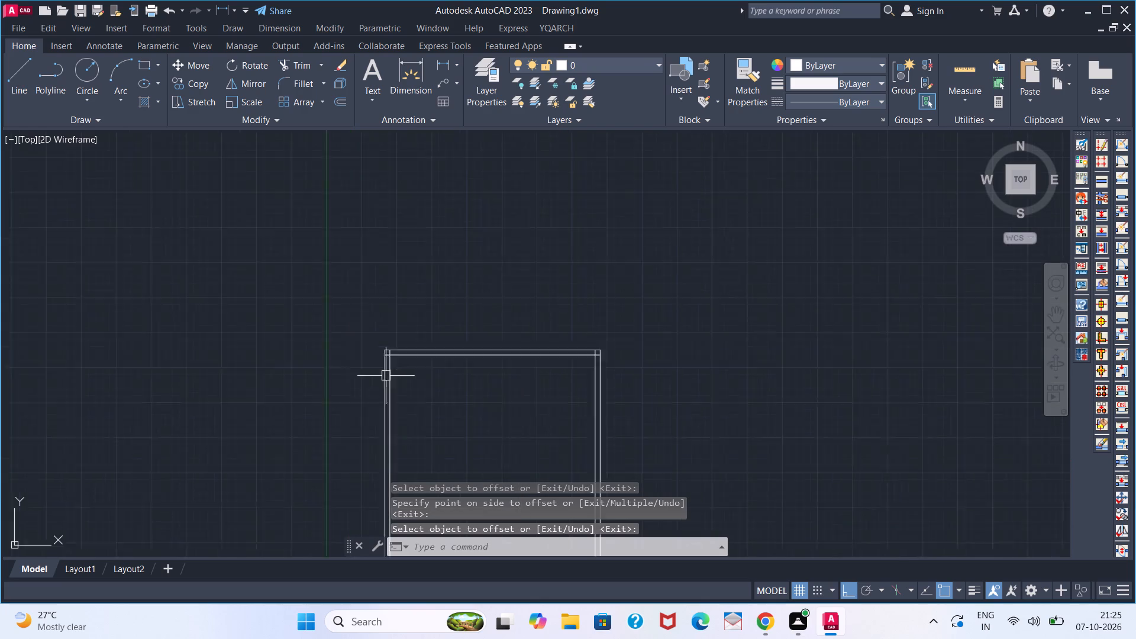
pyautogui.scroll(2, 386, 376)
pyautogui.press('t')
pyautogui.press('r')
pyautogui.press('space')
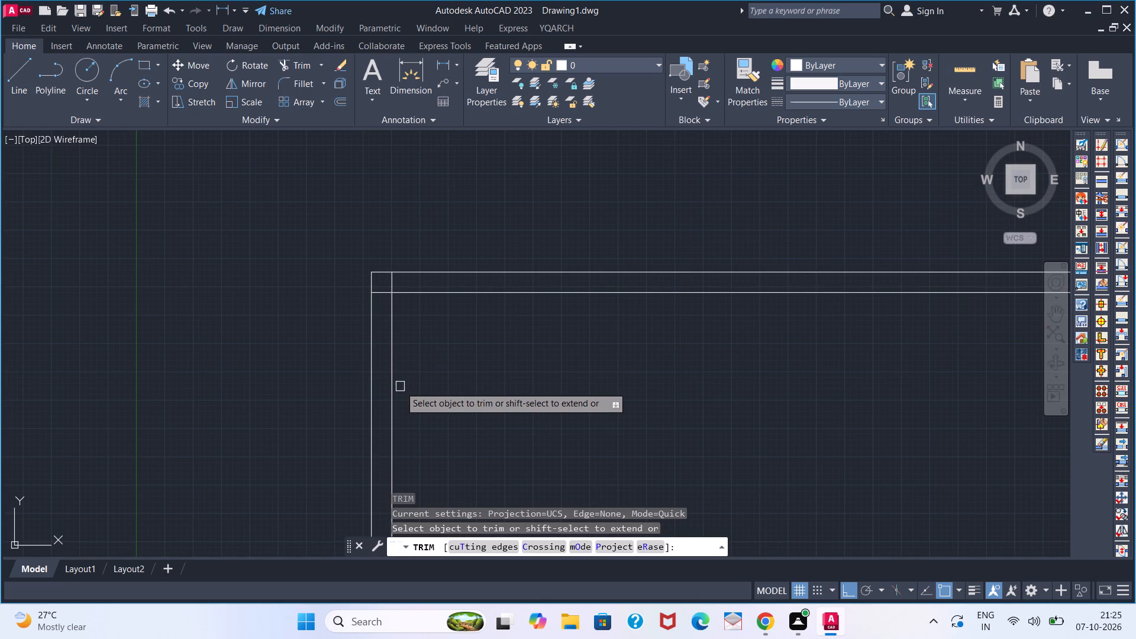
pyautogui.click(379, 291)
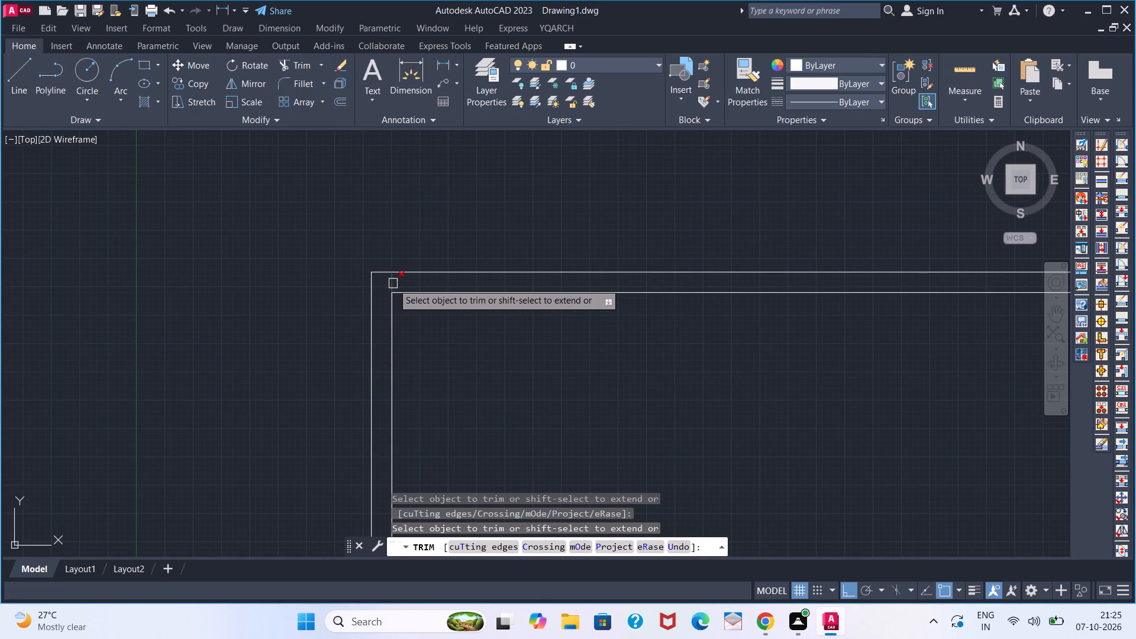
pyautogui.click(393, 283)
pyautogui.scroll(-3, 582, 385)
pyautogui.moveTo(663, 397); pyautogui.dragTo(457, 399, button='middle')
pyautogui.scroll(3, 512, 376)
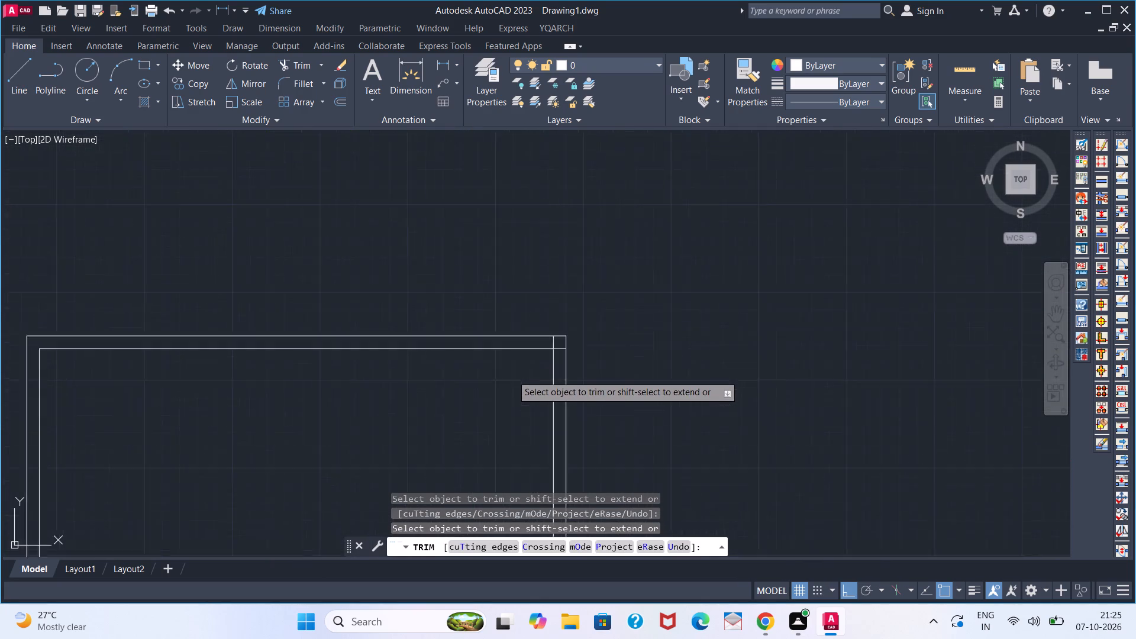
pyautogui.click(575, 331)
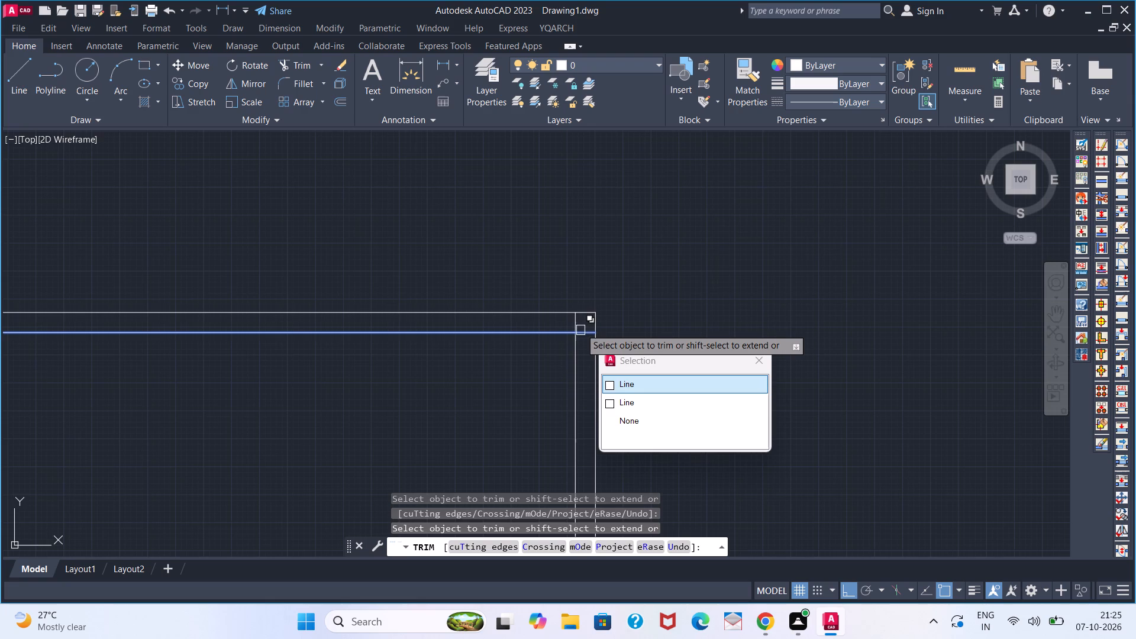
pyautogui.press('Escape')
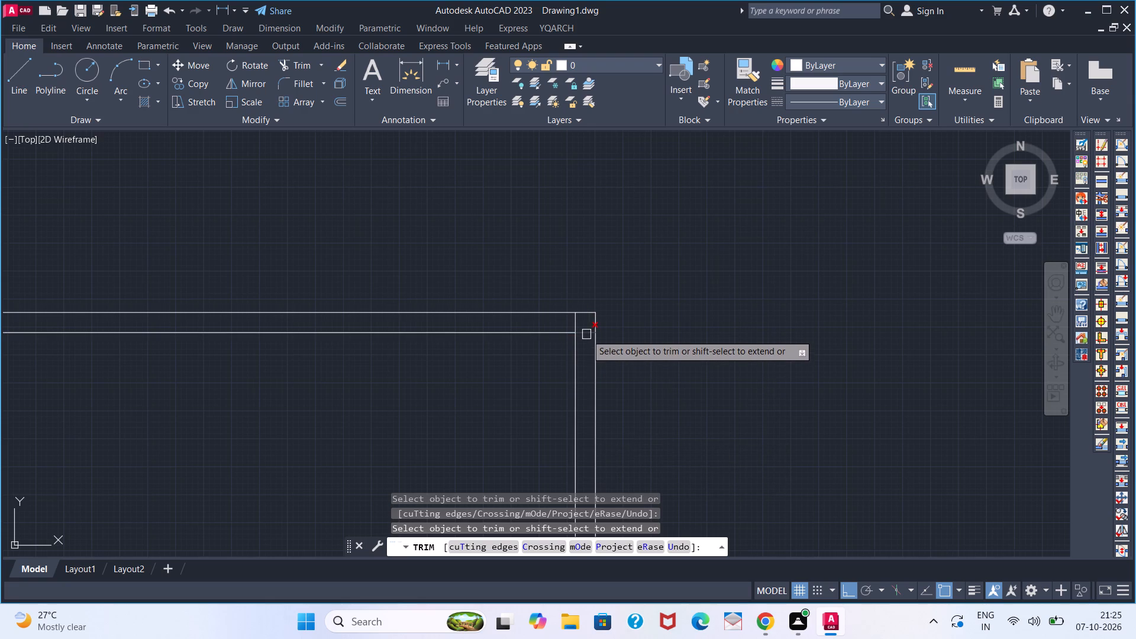
pyautogui.click(586, 334)
pyautogui.click(581, 325)
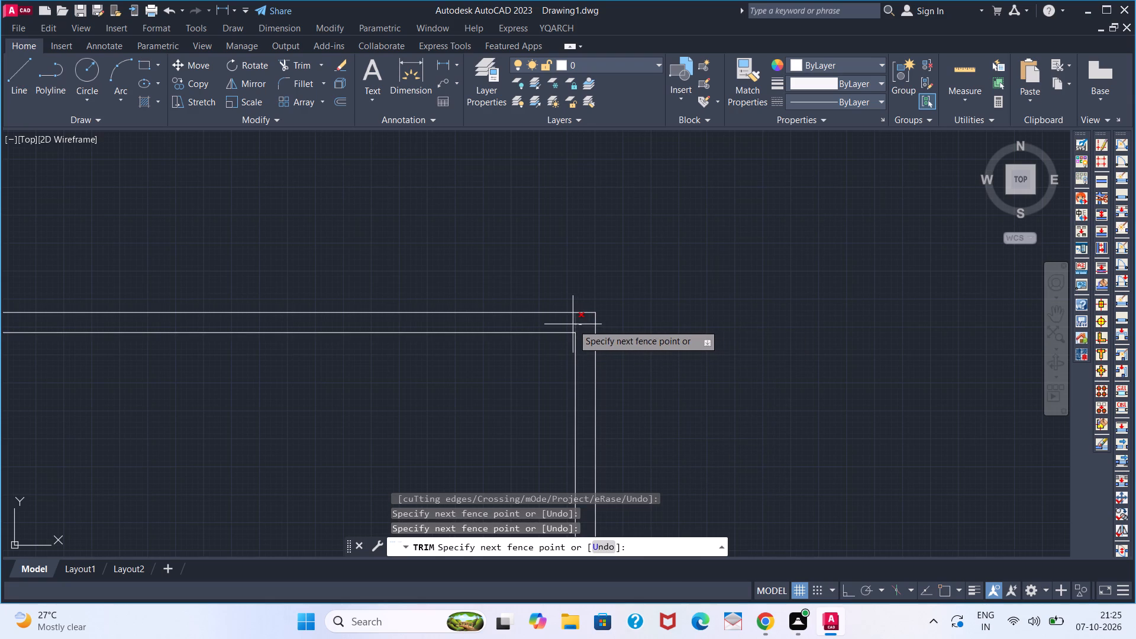
pyautogui.click(573, 324)
# Trim the overlapping ends of the inner wall lines at the two lower corners of the house outline.
pyautogui.scroll(-2, 561, 389)
pyautogui.moveTo(580, 455); pyautogui.dragTo(617, 289, button='middle')
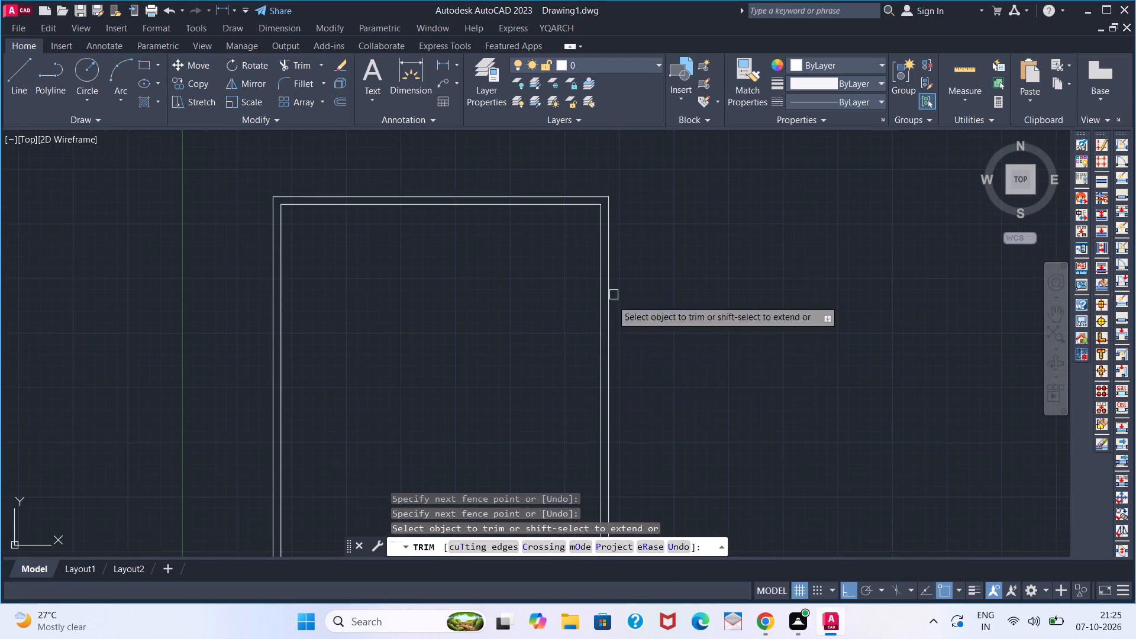
pyautogui.moveTo(601, 377); pyautogui.dragTo(601, 240, button='middle')
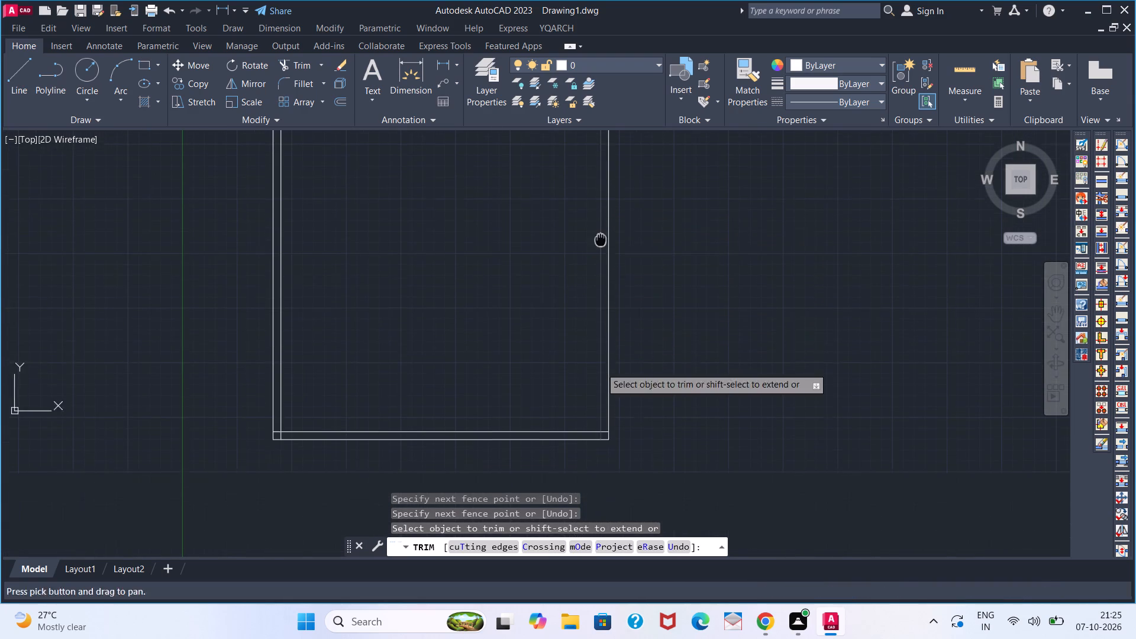
pyautogui.middleClick(601, 240)
pyautogui.scroll(-1, 602, 357)
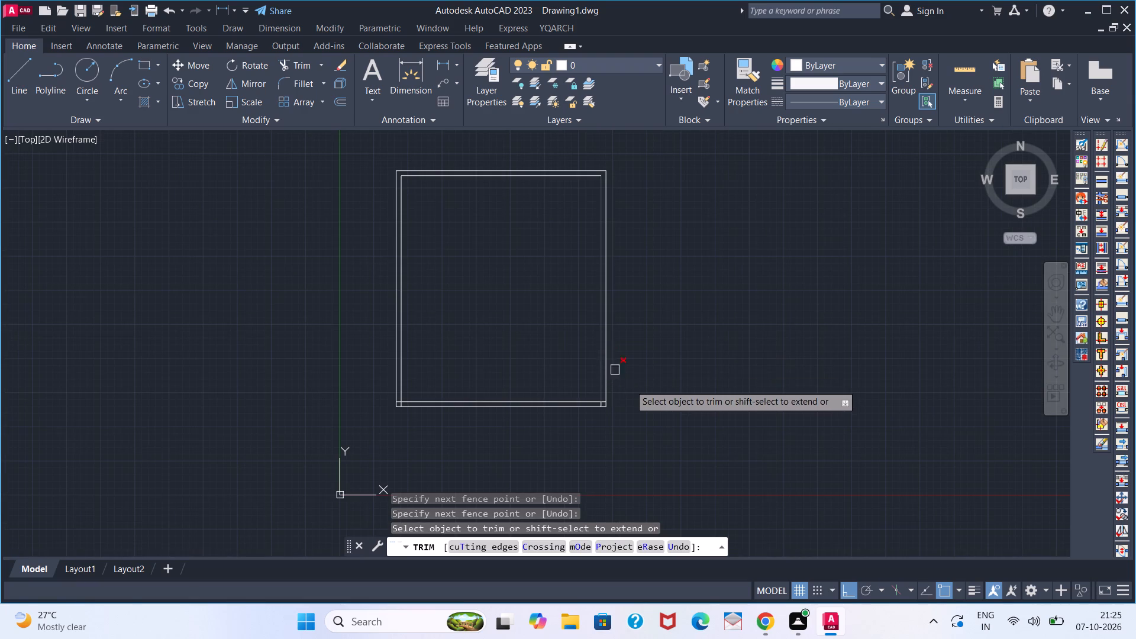
pyautogui.scroll(4, 609, 416)
pyautogui.click(558, 333)
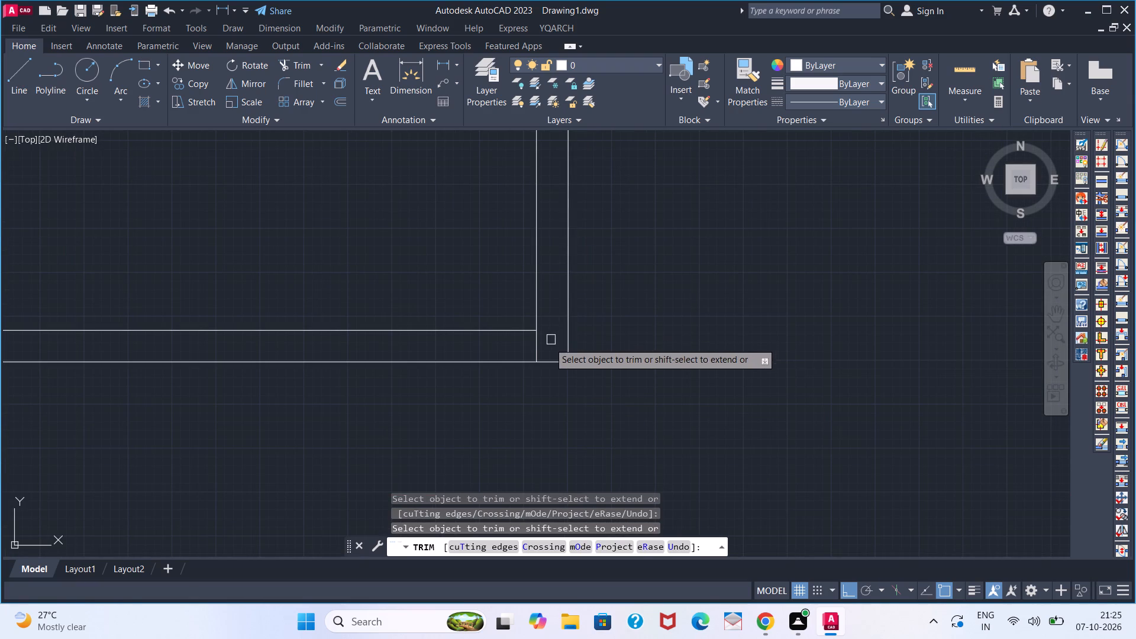
pyautogui.click(533, 343)
pyautogui.scroll(-3, 481, 344)
pyautogui.click(341, 333)
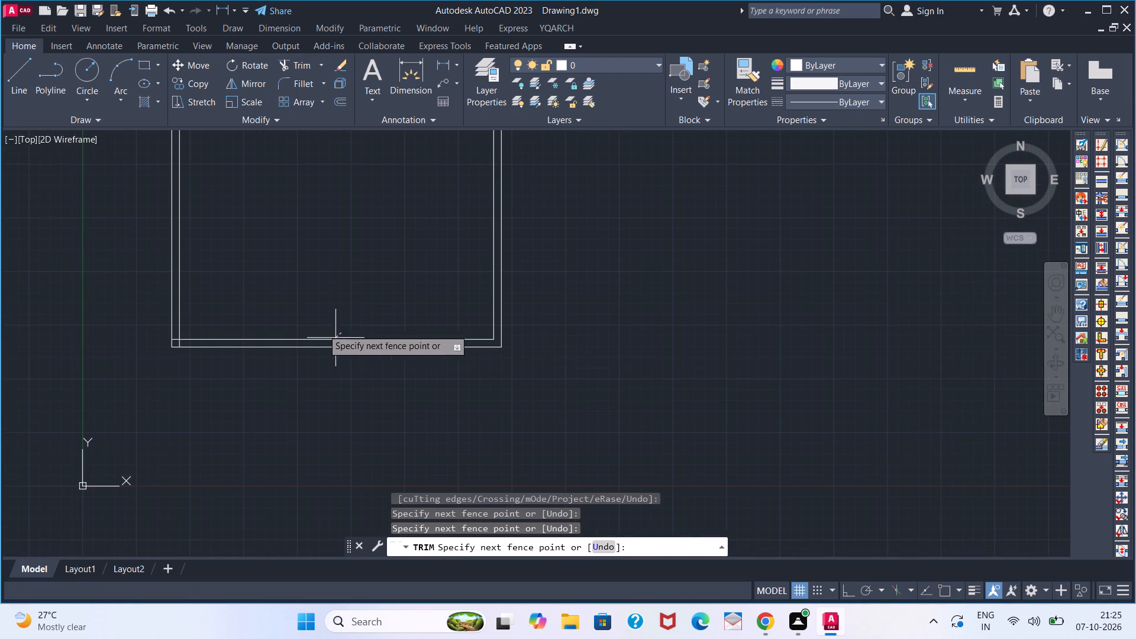
pyautogui.click(319, 311)
pyautogui.middleClick(639, 298)
pyautogui.moveTo(310, 350); pyautogui.dragTo(462, 350, button='middle')
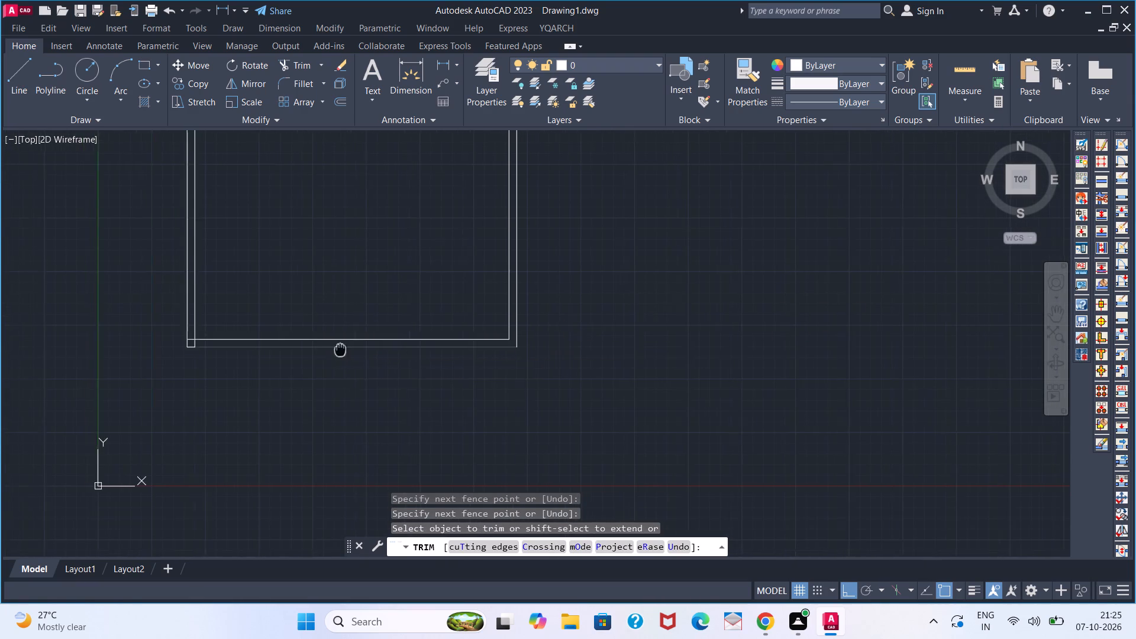
pyautogui.moveTo(462, 350); pyautogui.dragTo(624, 359, button='middle')
pyautogui.scroll(3, 483, 364)
pyautogui.click(524, 306)
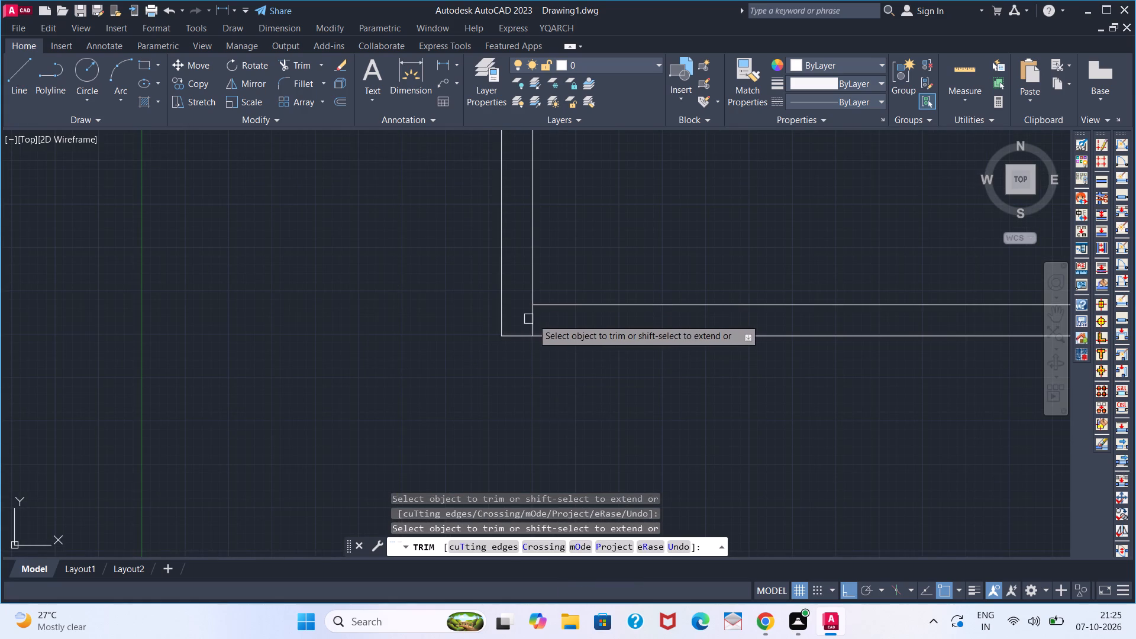
pyautogui.click(534, 319)
pyautogui.scroll(-3, 690, 307)
pyautogui.moveTo(563, 393); pyautogui.dragTo(547, 404, button='middle')
pyautogui.moveTo(837, 193); pyautogui.dragTo(720, 336, button='middle')
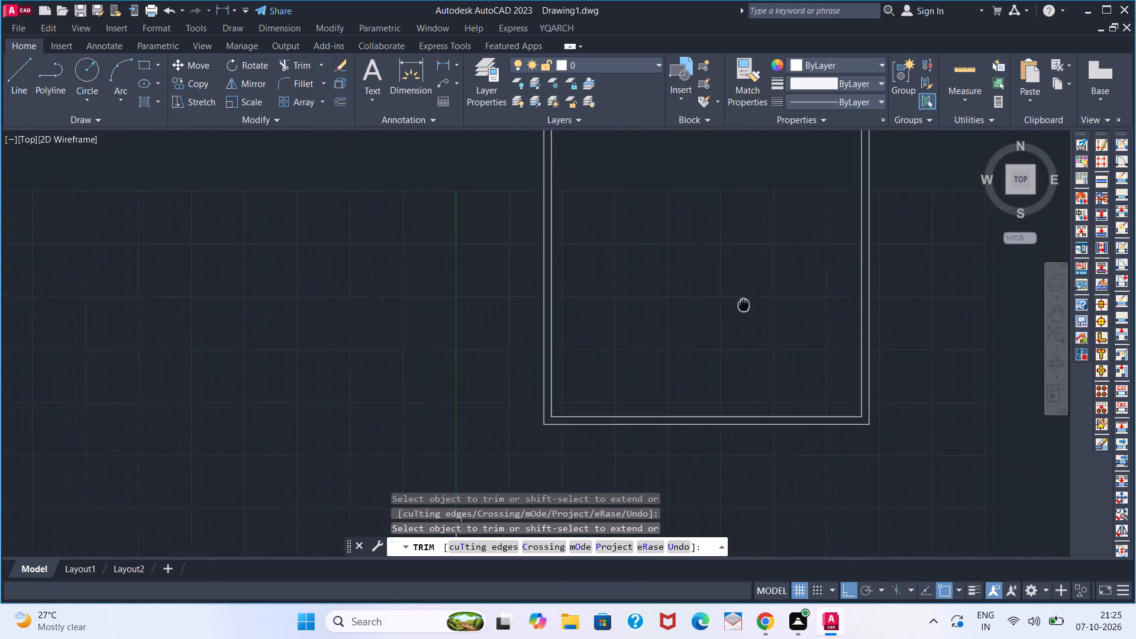
pyautogui.moveTo(720, 336); pyautogui.dragTo(695, 363, button='middle')
pyautogui.press('space')
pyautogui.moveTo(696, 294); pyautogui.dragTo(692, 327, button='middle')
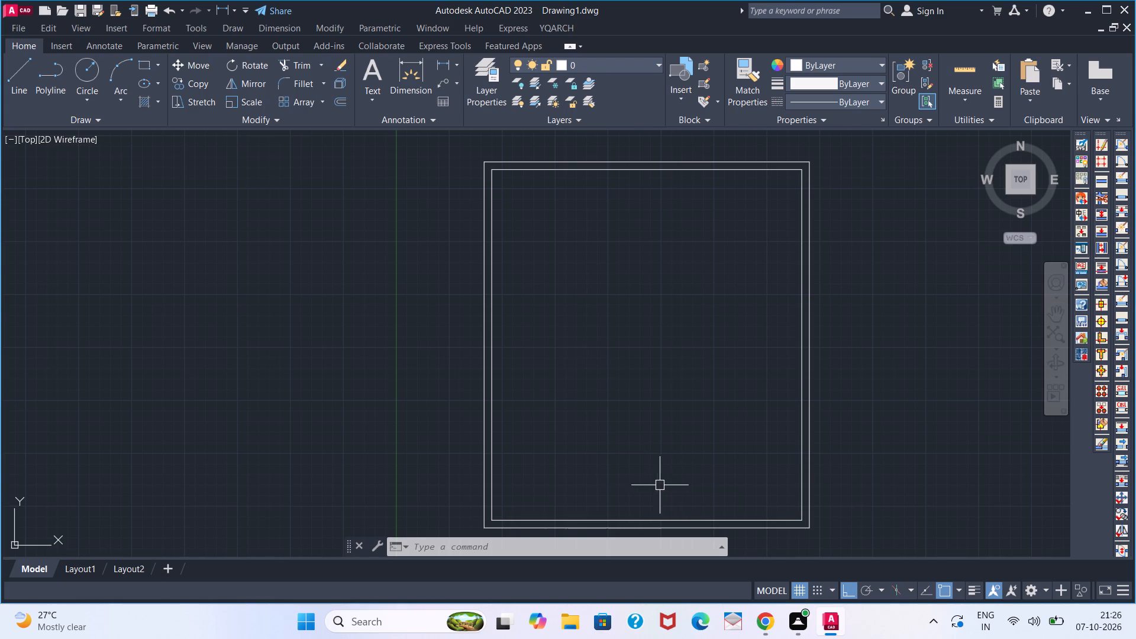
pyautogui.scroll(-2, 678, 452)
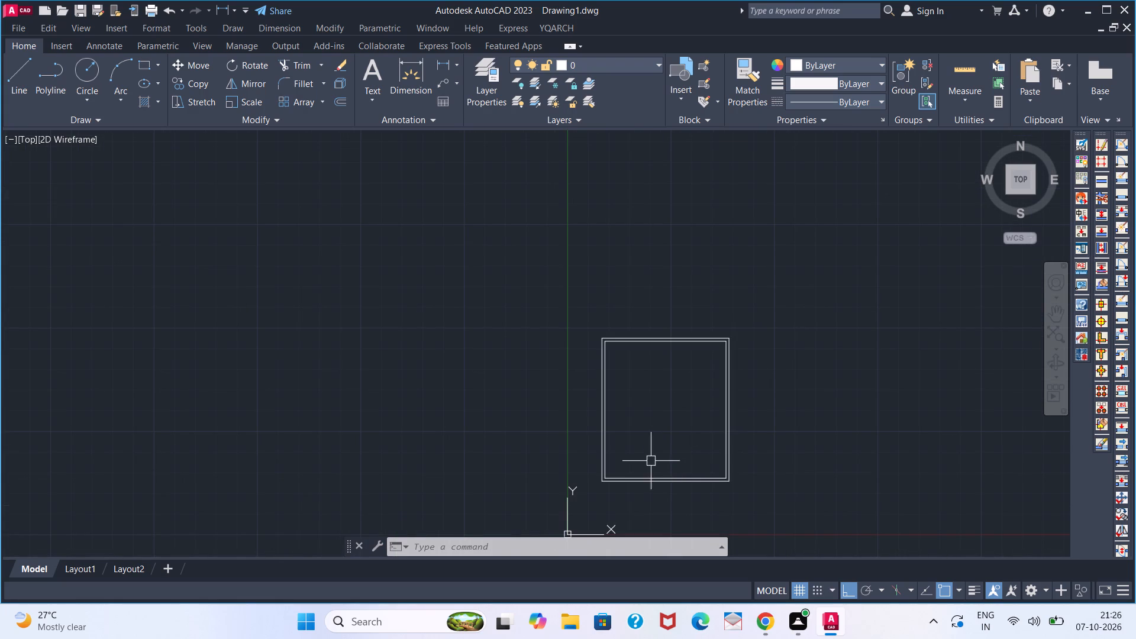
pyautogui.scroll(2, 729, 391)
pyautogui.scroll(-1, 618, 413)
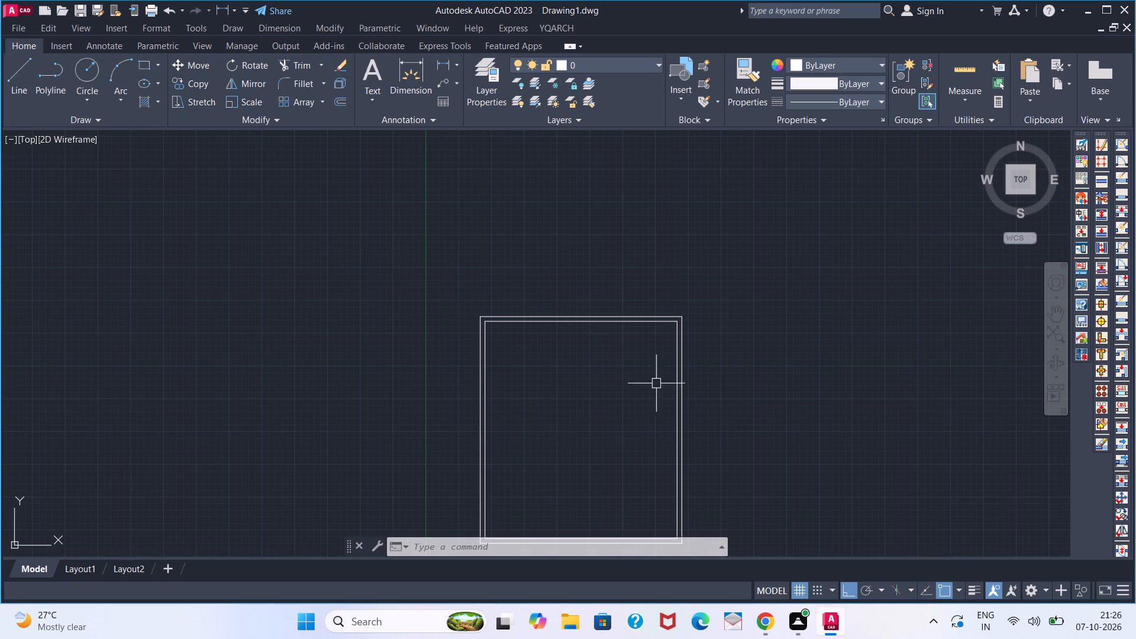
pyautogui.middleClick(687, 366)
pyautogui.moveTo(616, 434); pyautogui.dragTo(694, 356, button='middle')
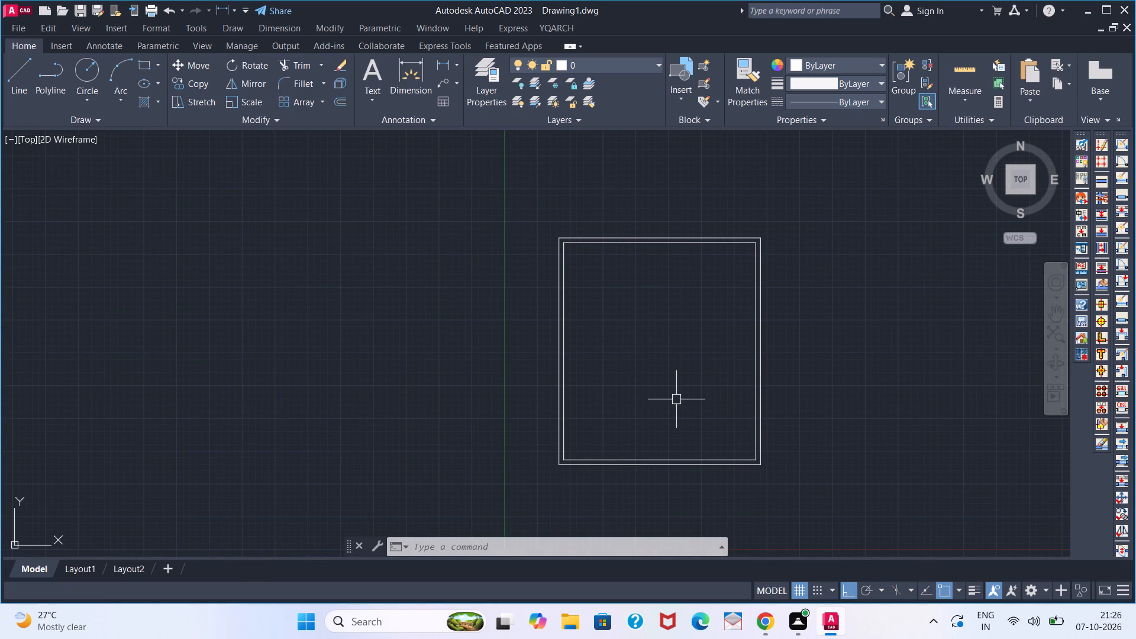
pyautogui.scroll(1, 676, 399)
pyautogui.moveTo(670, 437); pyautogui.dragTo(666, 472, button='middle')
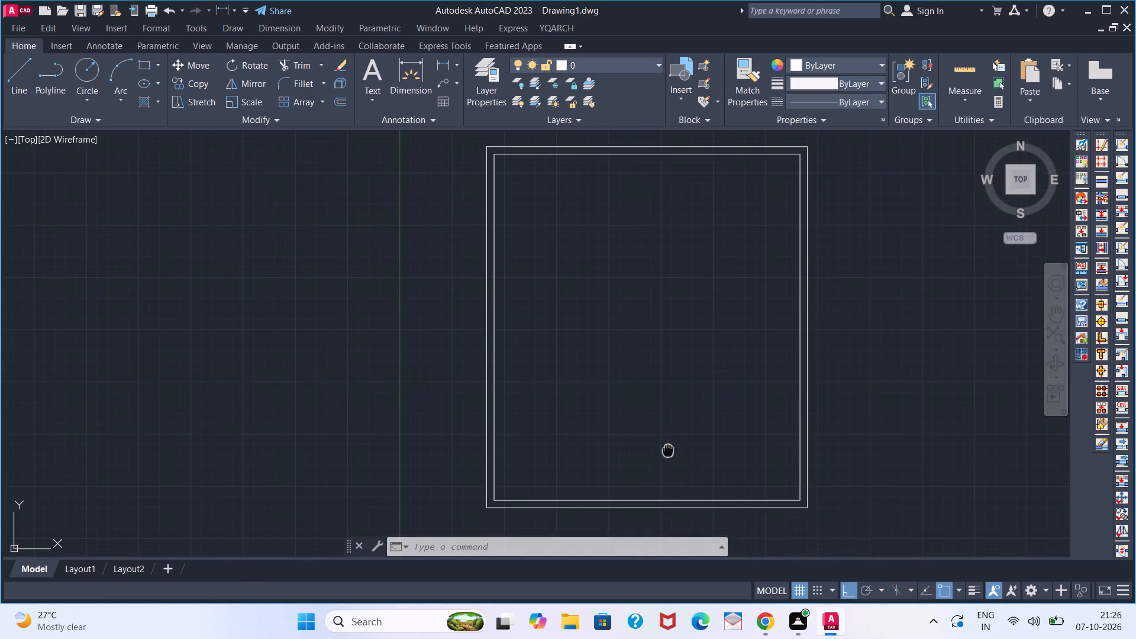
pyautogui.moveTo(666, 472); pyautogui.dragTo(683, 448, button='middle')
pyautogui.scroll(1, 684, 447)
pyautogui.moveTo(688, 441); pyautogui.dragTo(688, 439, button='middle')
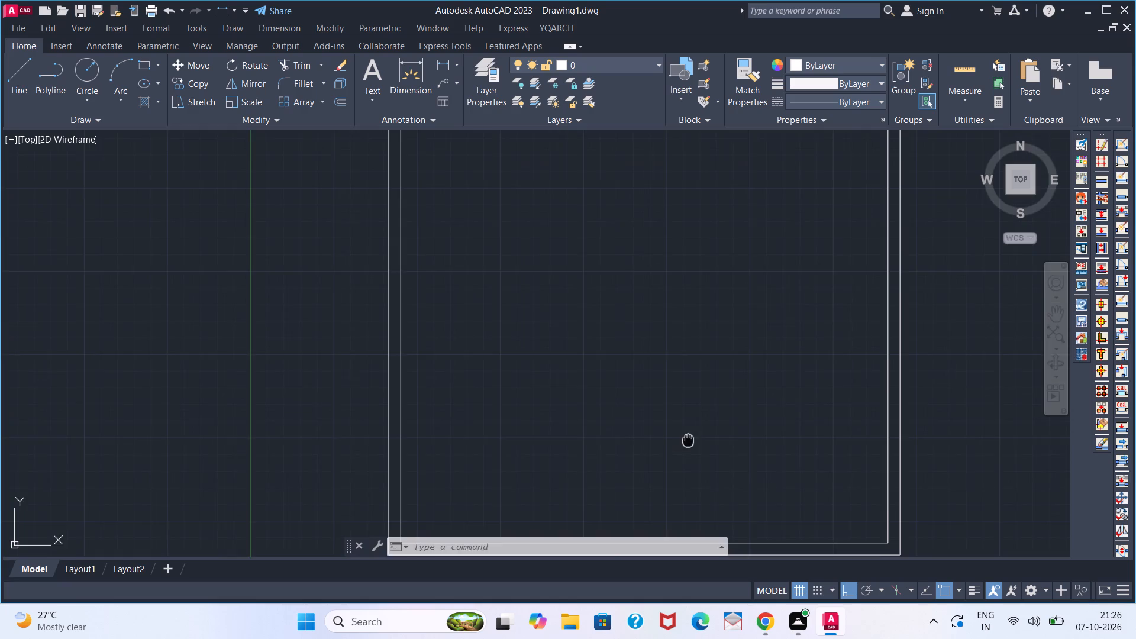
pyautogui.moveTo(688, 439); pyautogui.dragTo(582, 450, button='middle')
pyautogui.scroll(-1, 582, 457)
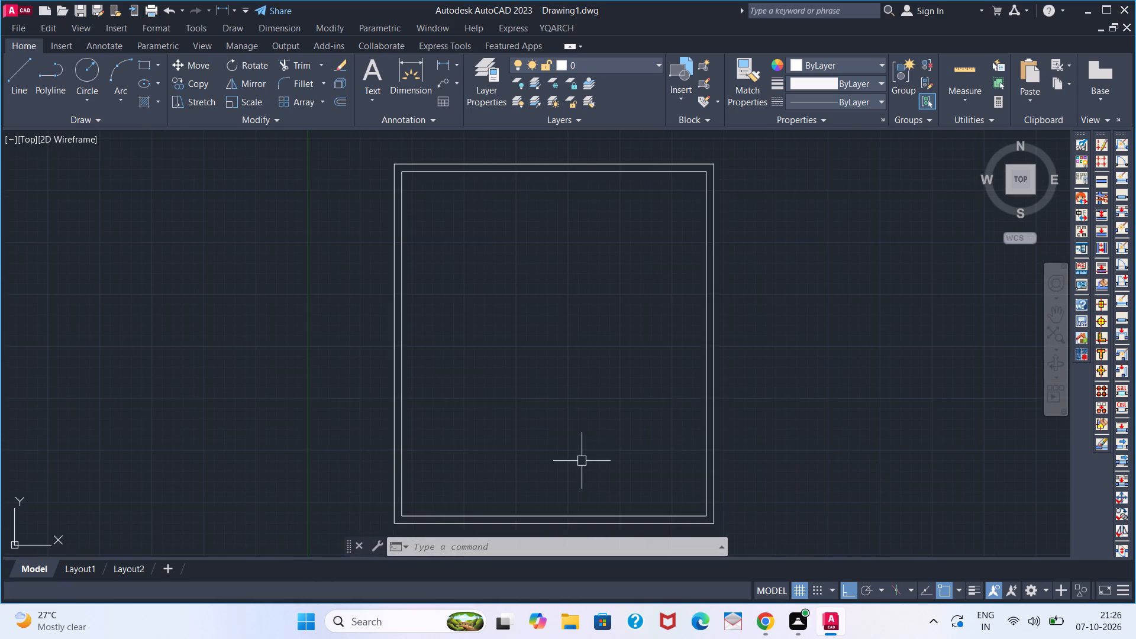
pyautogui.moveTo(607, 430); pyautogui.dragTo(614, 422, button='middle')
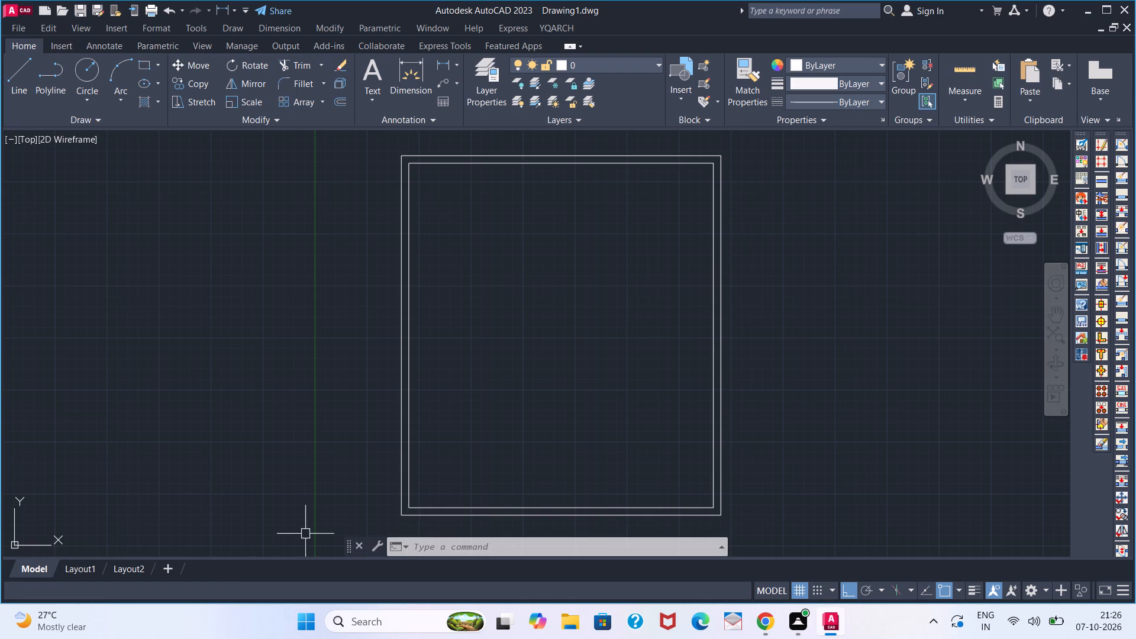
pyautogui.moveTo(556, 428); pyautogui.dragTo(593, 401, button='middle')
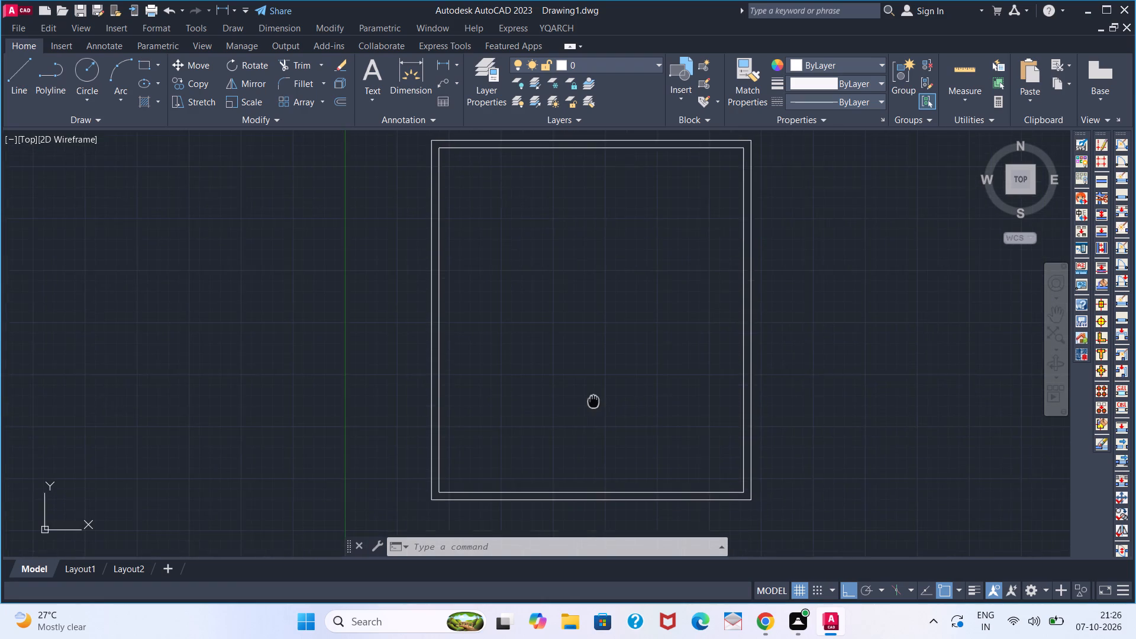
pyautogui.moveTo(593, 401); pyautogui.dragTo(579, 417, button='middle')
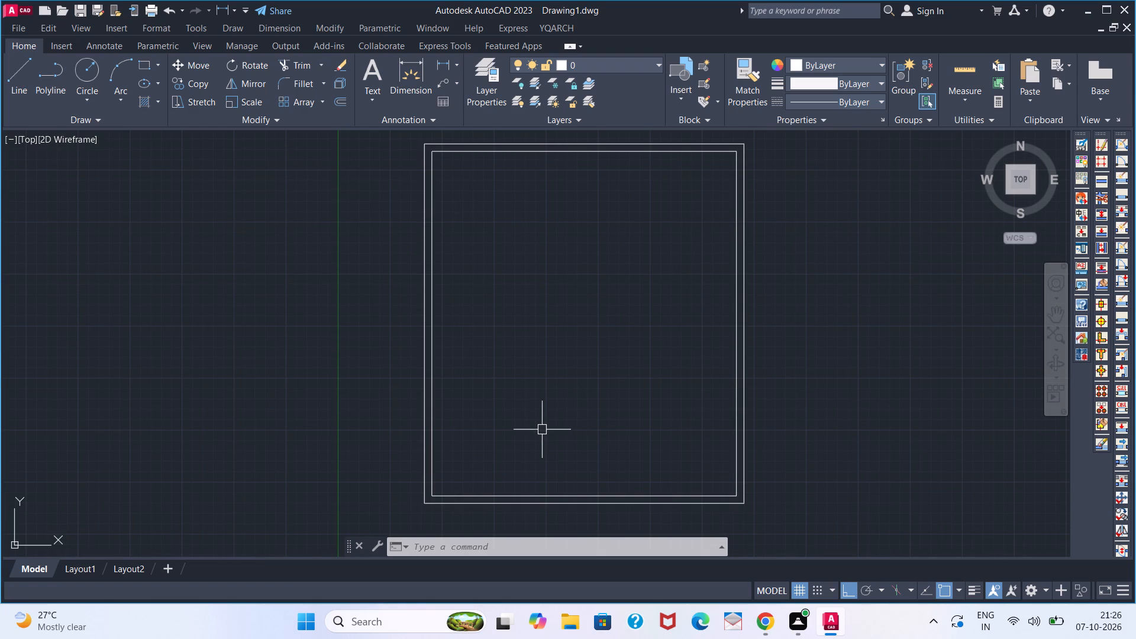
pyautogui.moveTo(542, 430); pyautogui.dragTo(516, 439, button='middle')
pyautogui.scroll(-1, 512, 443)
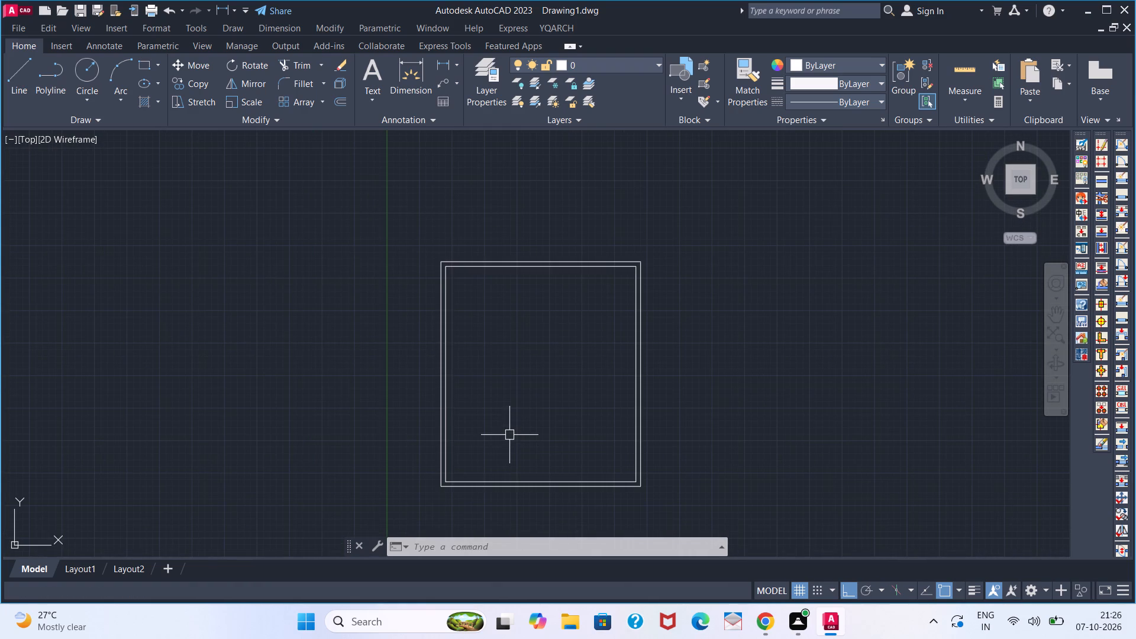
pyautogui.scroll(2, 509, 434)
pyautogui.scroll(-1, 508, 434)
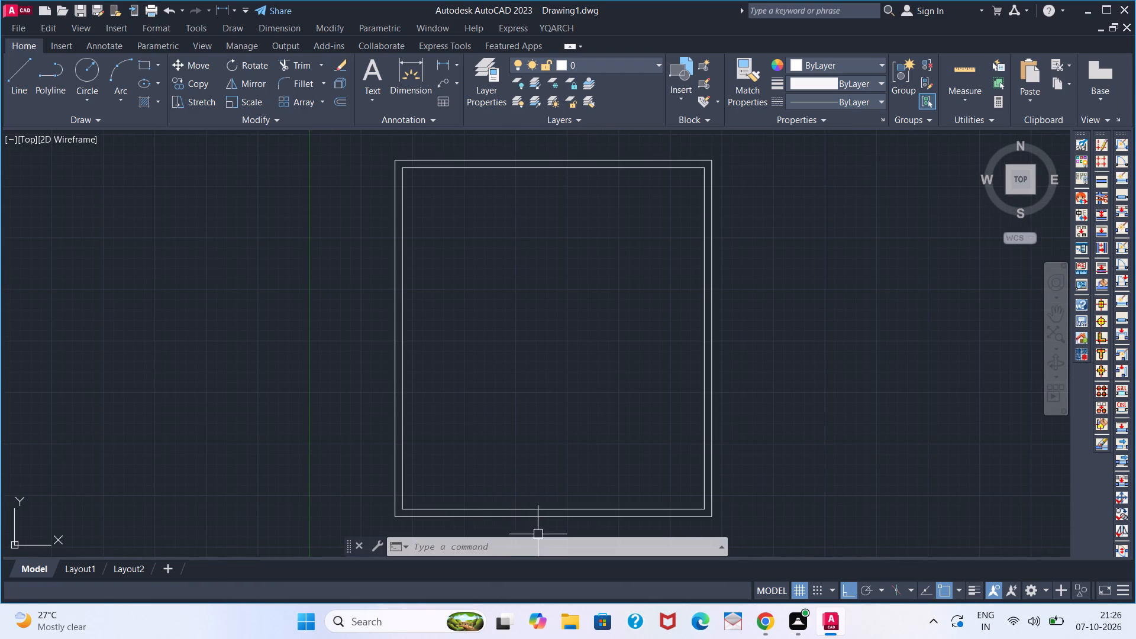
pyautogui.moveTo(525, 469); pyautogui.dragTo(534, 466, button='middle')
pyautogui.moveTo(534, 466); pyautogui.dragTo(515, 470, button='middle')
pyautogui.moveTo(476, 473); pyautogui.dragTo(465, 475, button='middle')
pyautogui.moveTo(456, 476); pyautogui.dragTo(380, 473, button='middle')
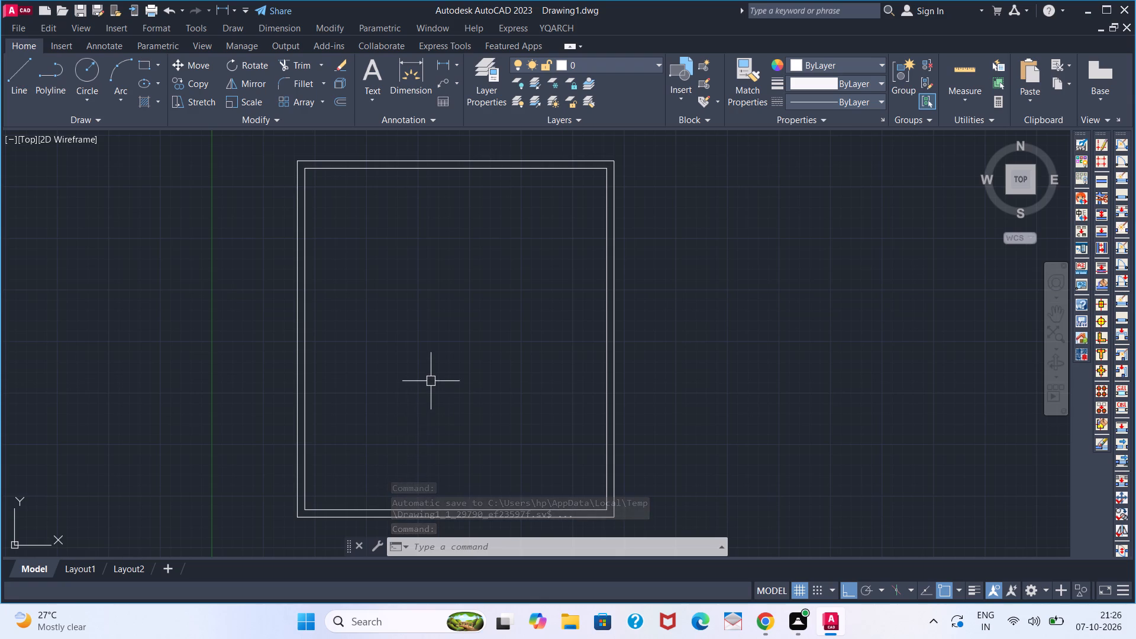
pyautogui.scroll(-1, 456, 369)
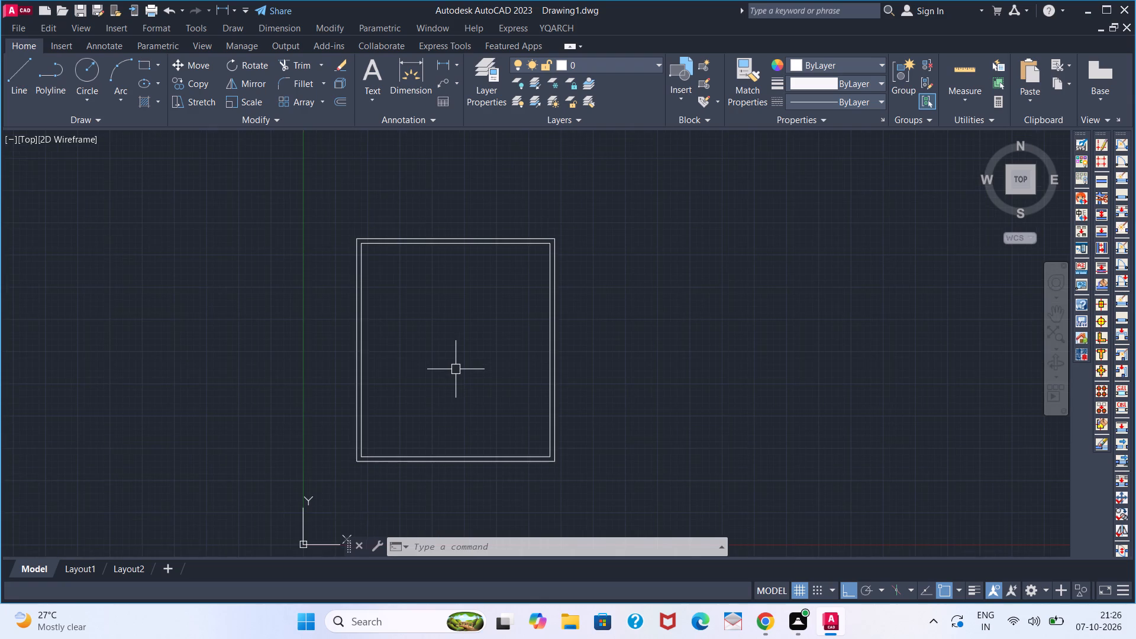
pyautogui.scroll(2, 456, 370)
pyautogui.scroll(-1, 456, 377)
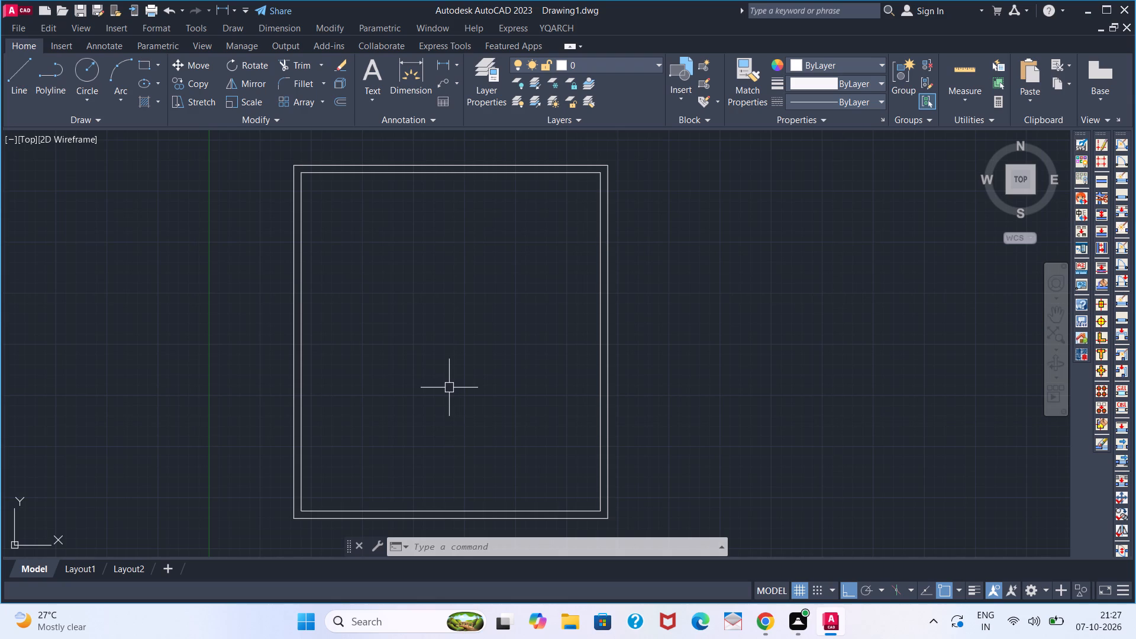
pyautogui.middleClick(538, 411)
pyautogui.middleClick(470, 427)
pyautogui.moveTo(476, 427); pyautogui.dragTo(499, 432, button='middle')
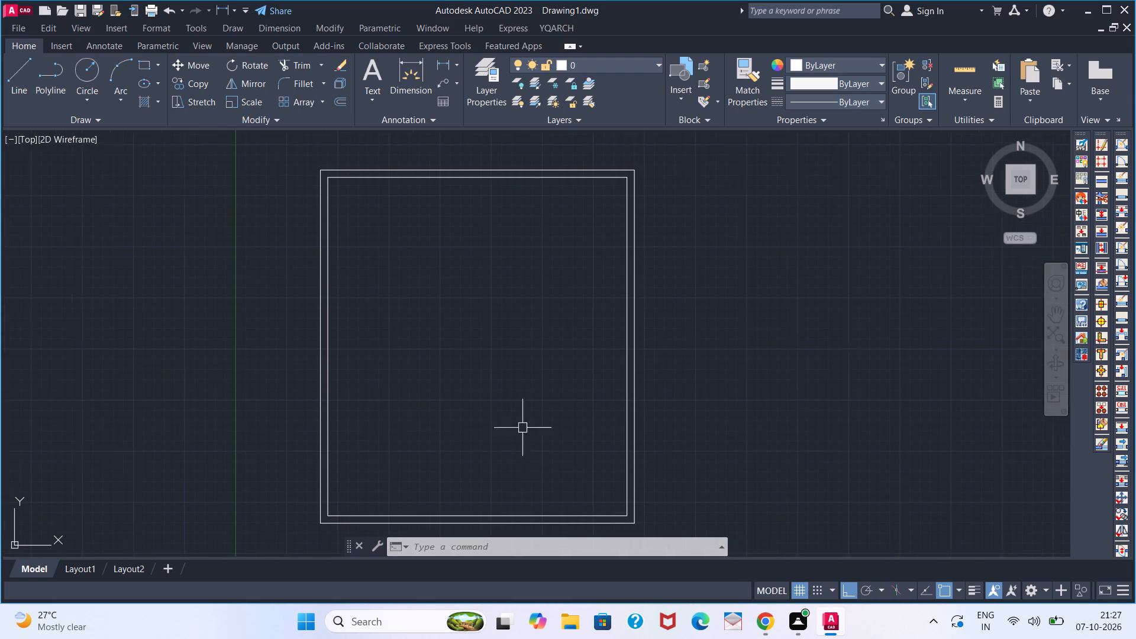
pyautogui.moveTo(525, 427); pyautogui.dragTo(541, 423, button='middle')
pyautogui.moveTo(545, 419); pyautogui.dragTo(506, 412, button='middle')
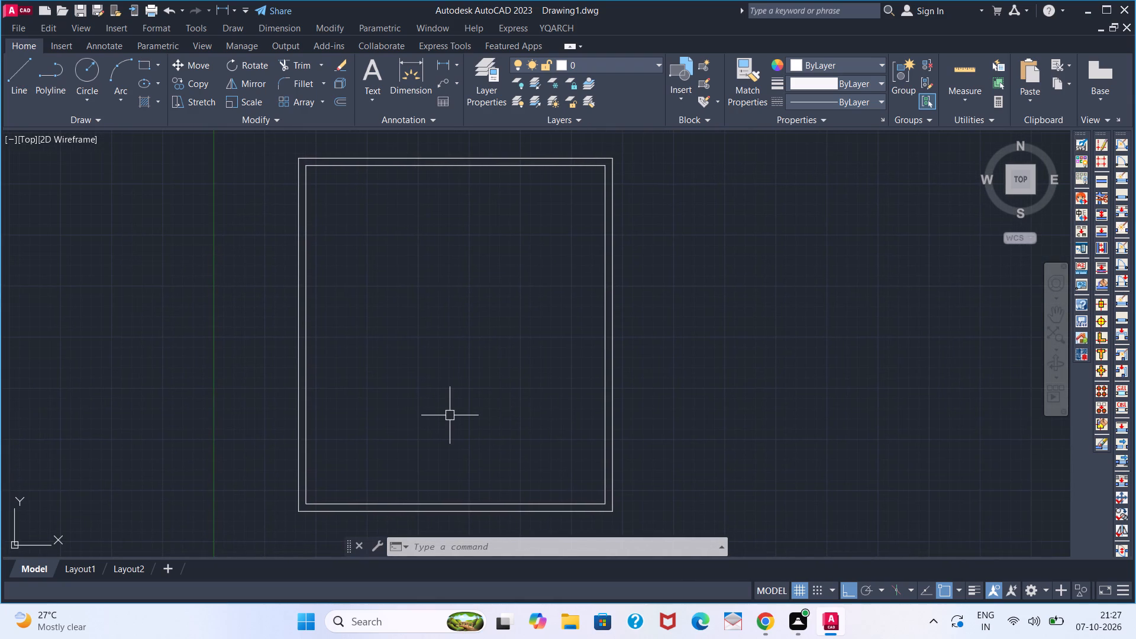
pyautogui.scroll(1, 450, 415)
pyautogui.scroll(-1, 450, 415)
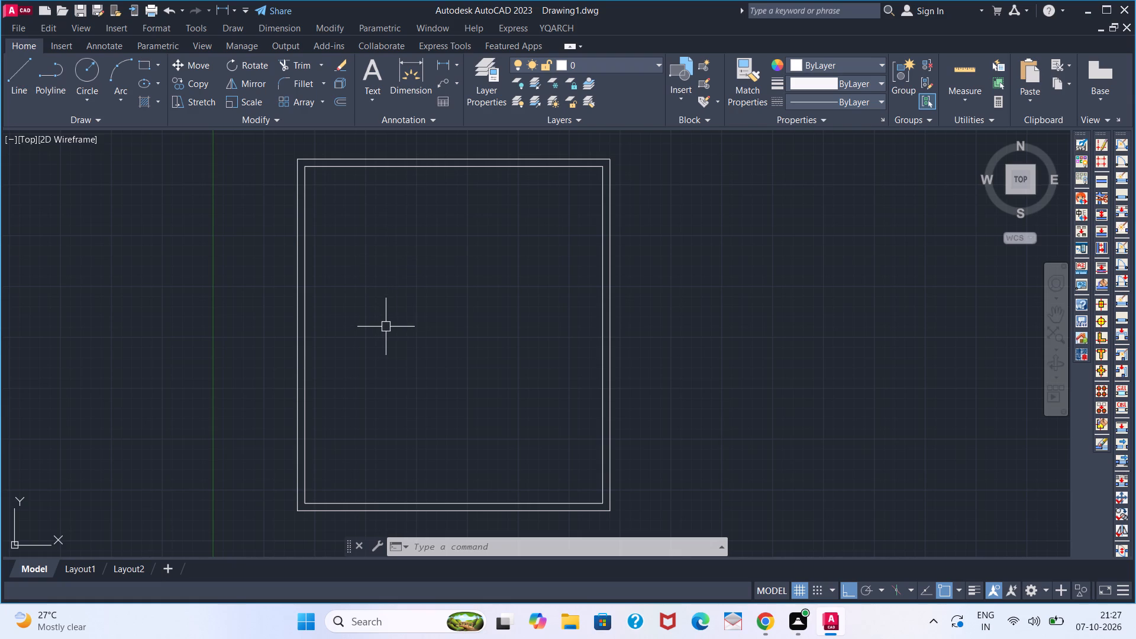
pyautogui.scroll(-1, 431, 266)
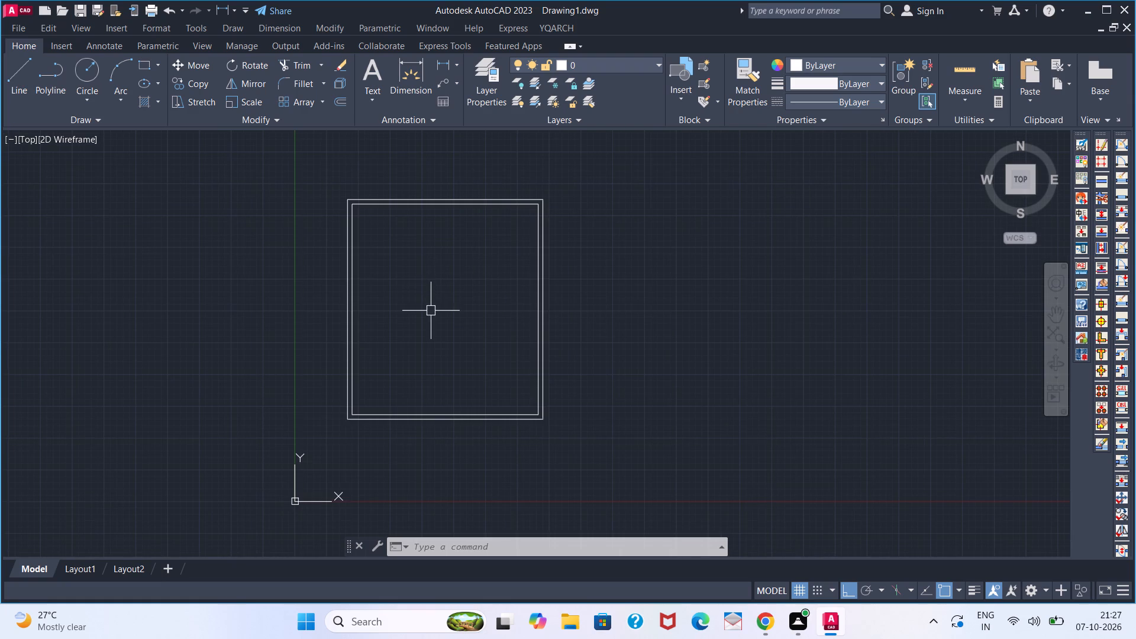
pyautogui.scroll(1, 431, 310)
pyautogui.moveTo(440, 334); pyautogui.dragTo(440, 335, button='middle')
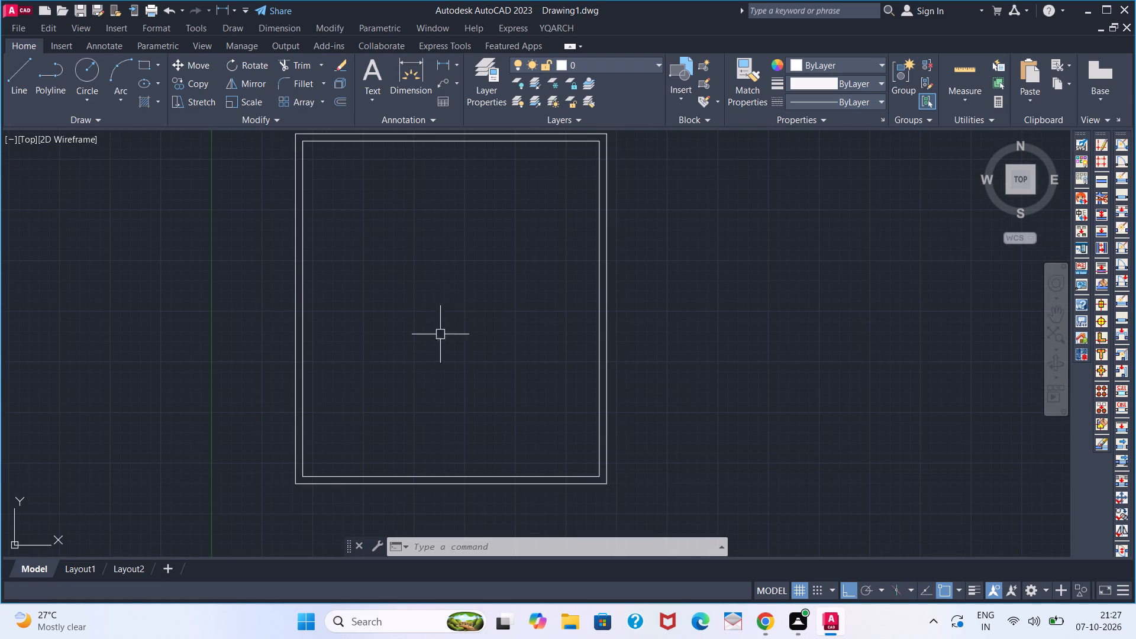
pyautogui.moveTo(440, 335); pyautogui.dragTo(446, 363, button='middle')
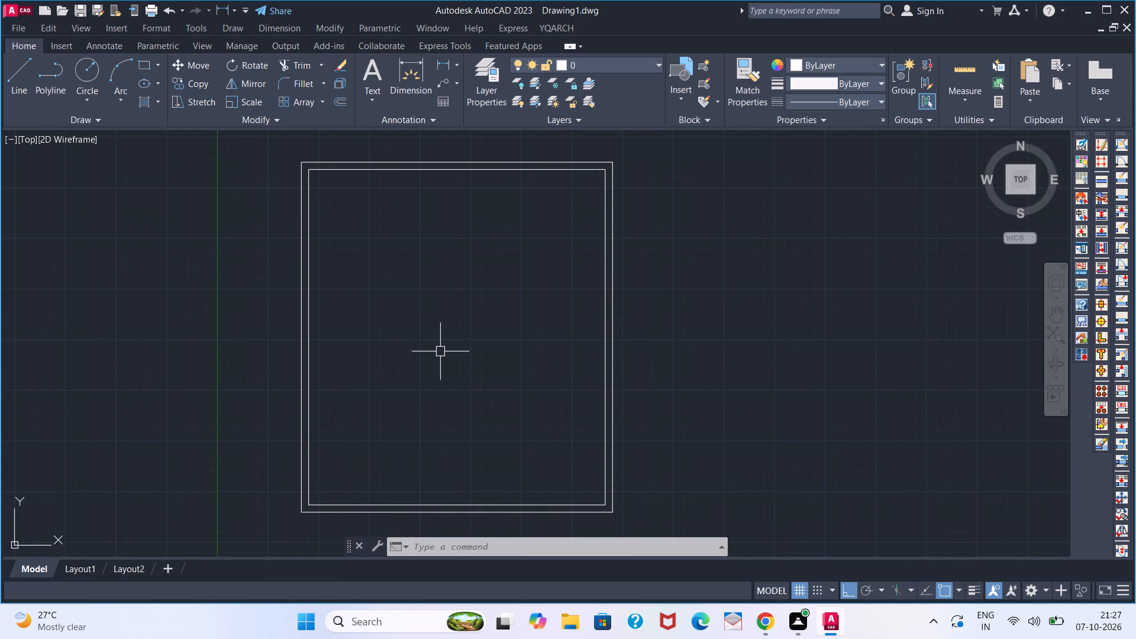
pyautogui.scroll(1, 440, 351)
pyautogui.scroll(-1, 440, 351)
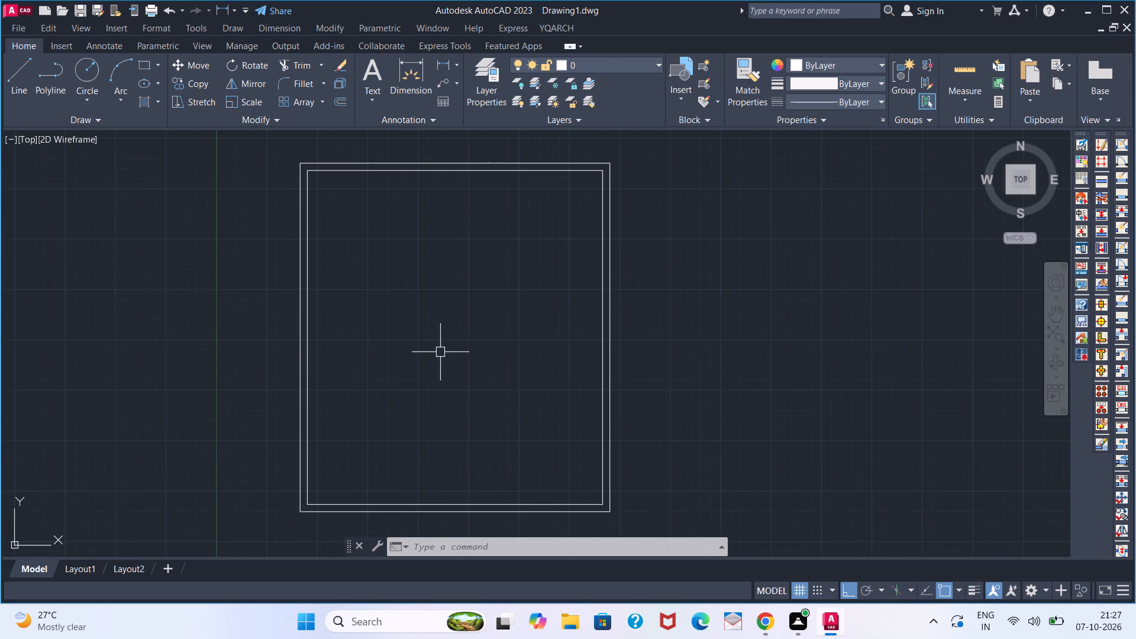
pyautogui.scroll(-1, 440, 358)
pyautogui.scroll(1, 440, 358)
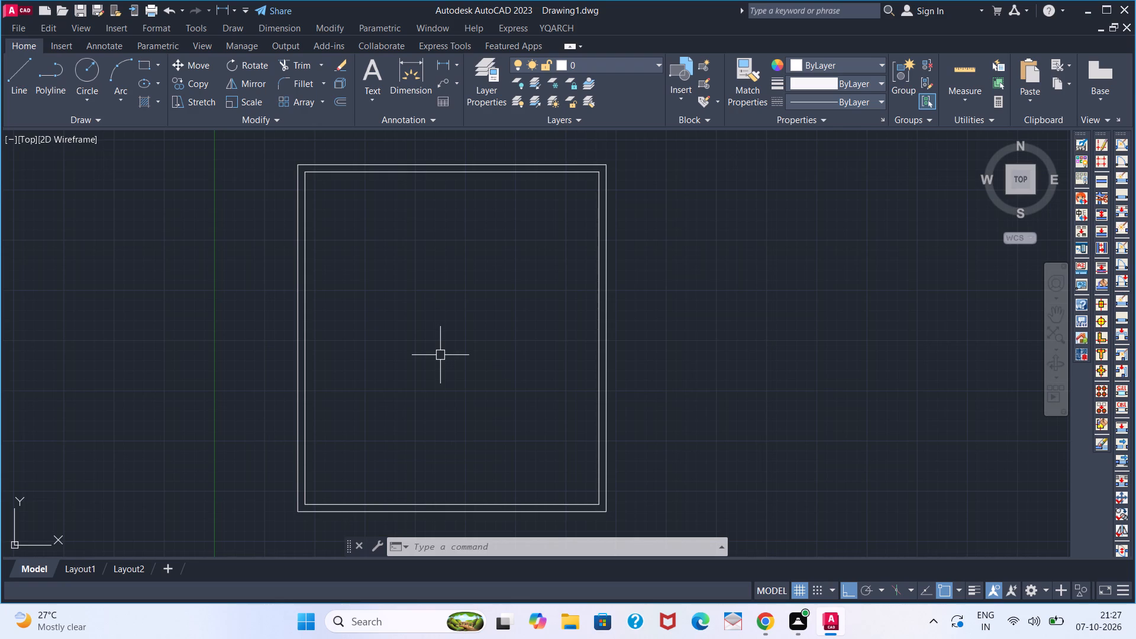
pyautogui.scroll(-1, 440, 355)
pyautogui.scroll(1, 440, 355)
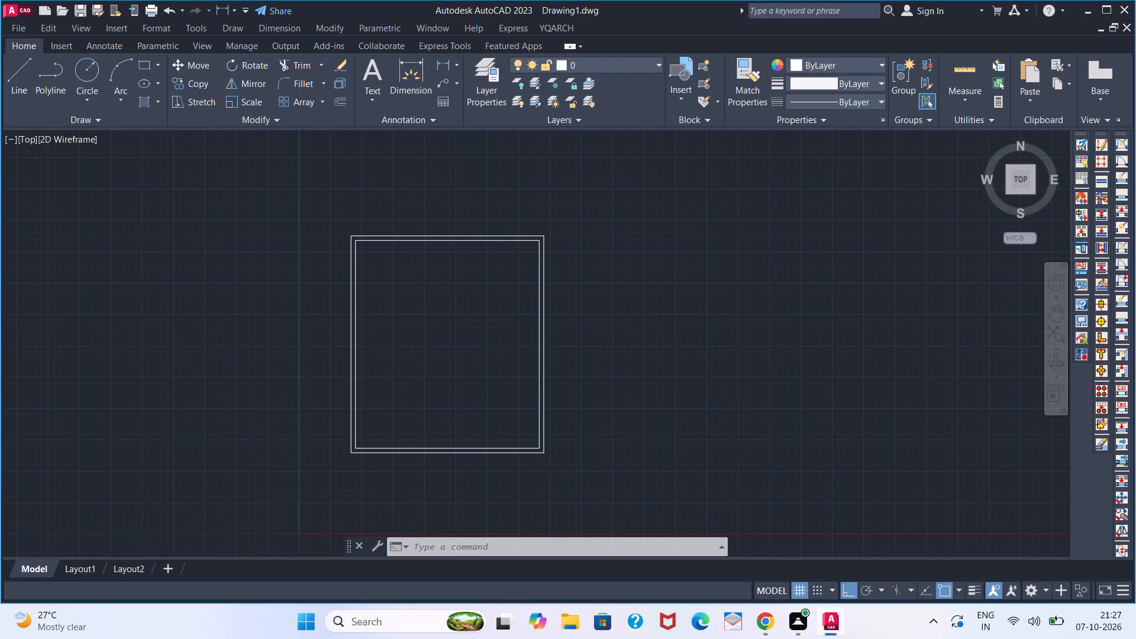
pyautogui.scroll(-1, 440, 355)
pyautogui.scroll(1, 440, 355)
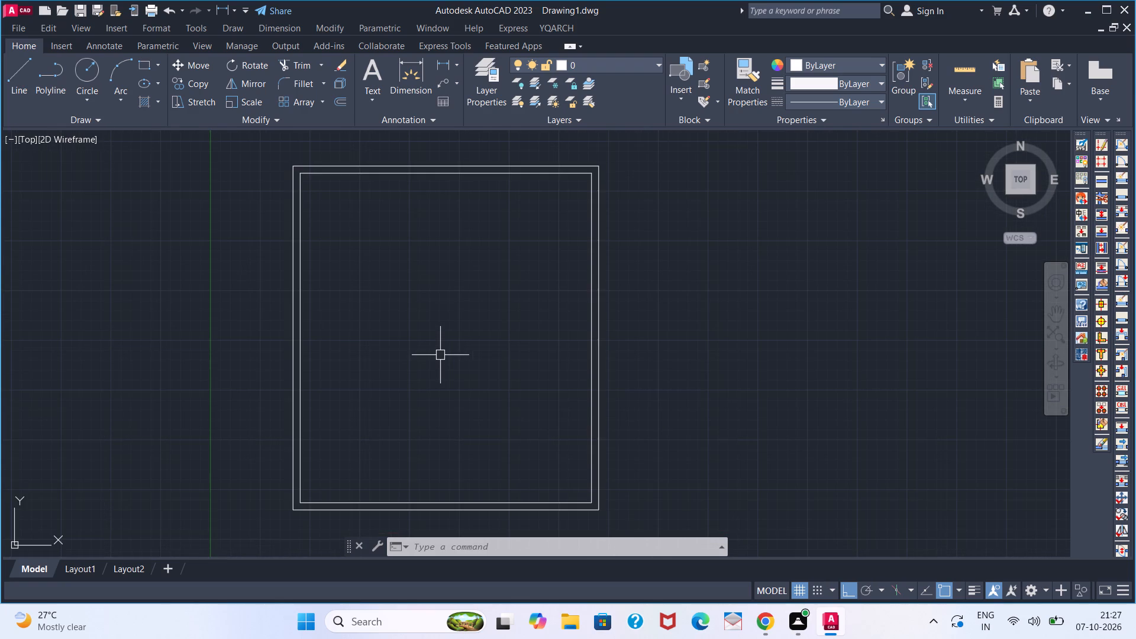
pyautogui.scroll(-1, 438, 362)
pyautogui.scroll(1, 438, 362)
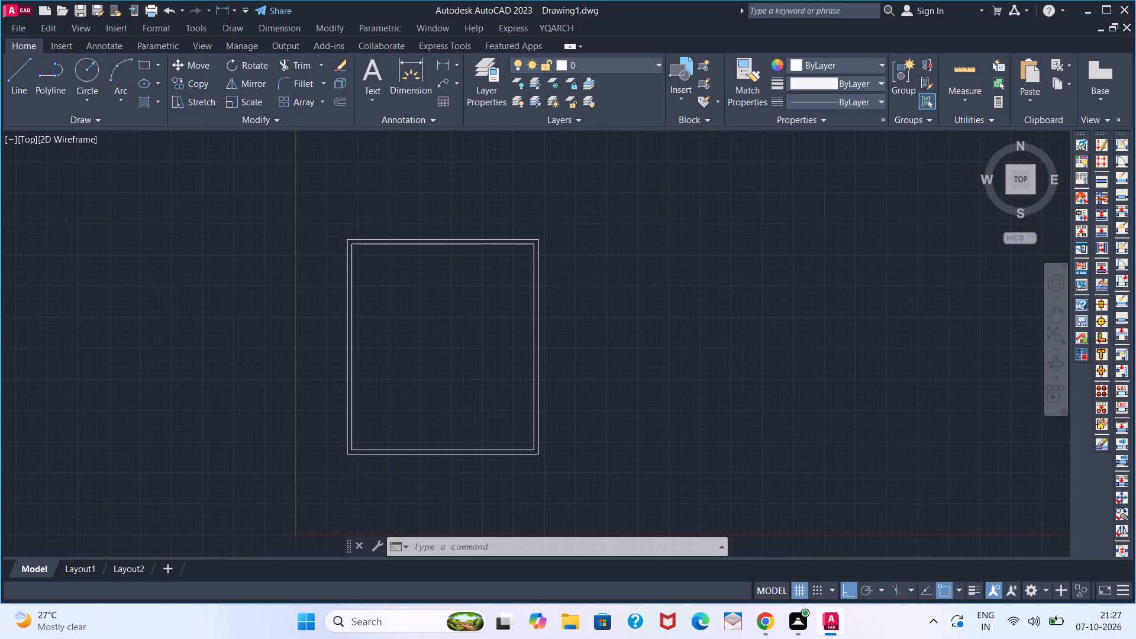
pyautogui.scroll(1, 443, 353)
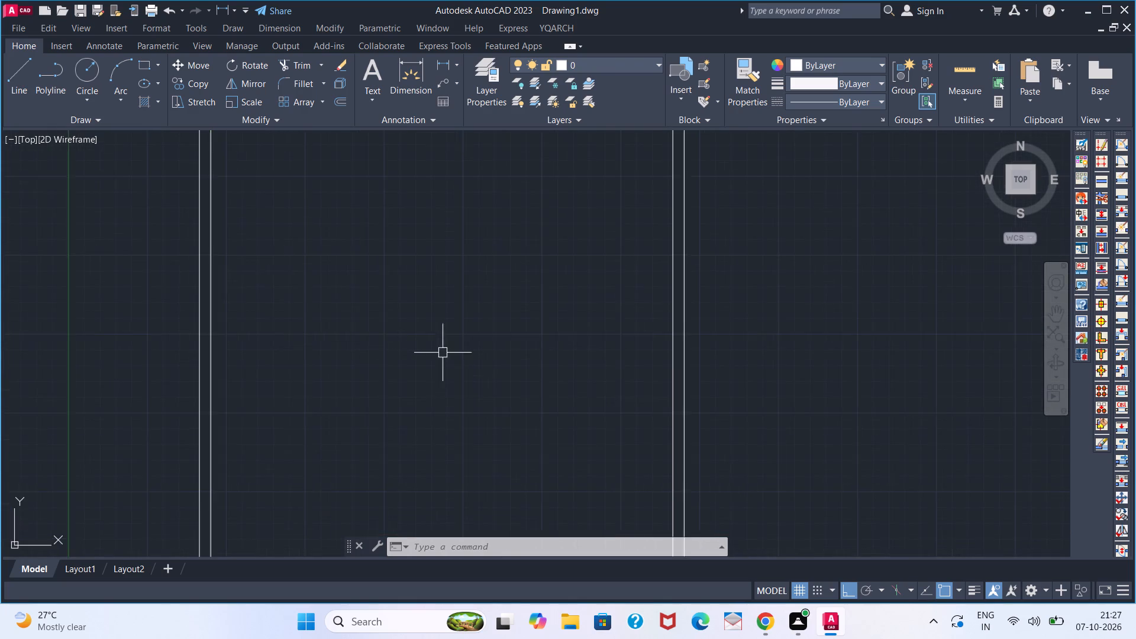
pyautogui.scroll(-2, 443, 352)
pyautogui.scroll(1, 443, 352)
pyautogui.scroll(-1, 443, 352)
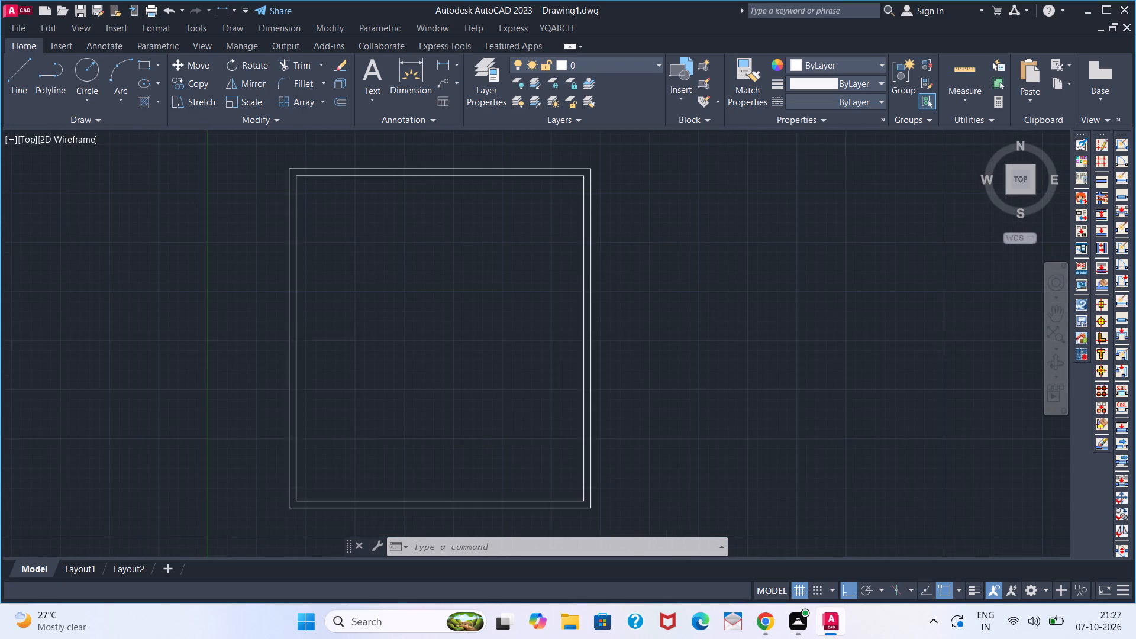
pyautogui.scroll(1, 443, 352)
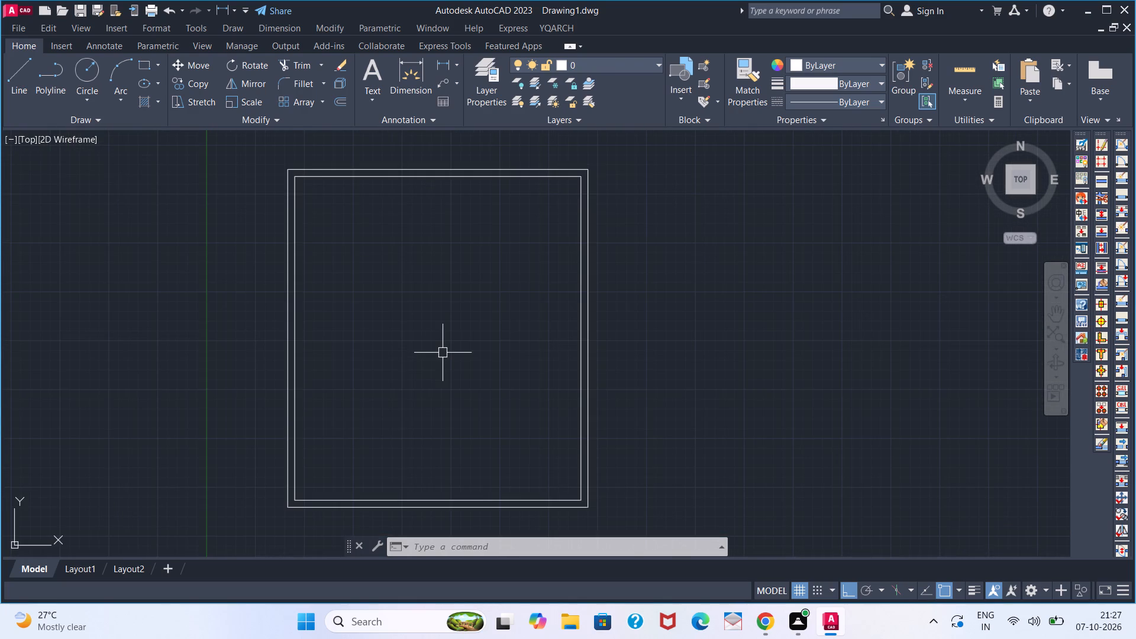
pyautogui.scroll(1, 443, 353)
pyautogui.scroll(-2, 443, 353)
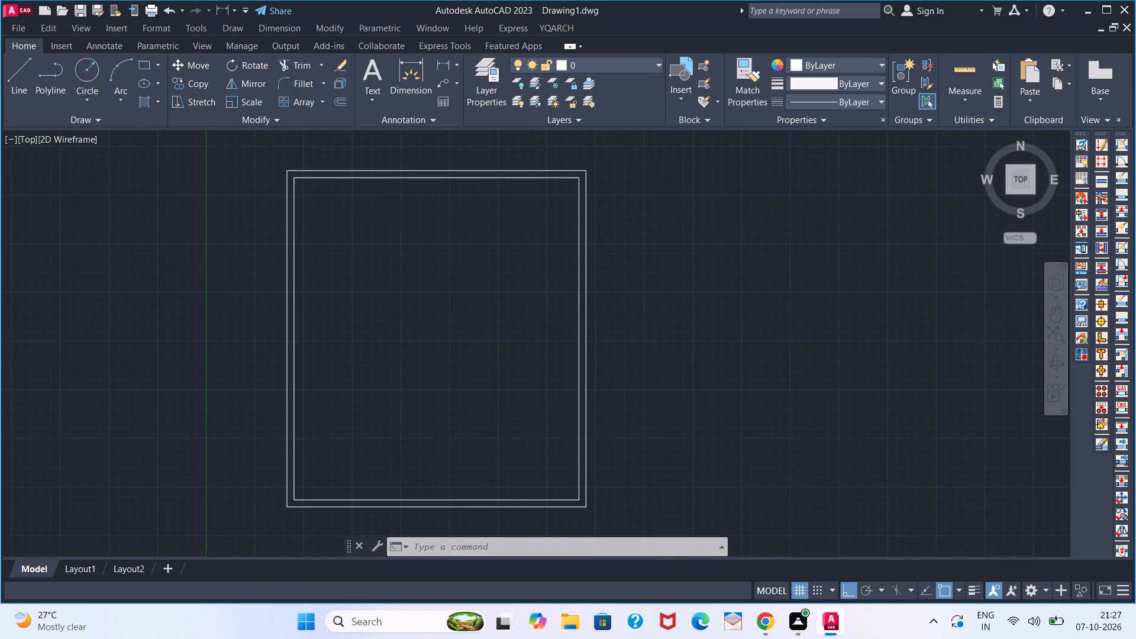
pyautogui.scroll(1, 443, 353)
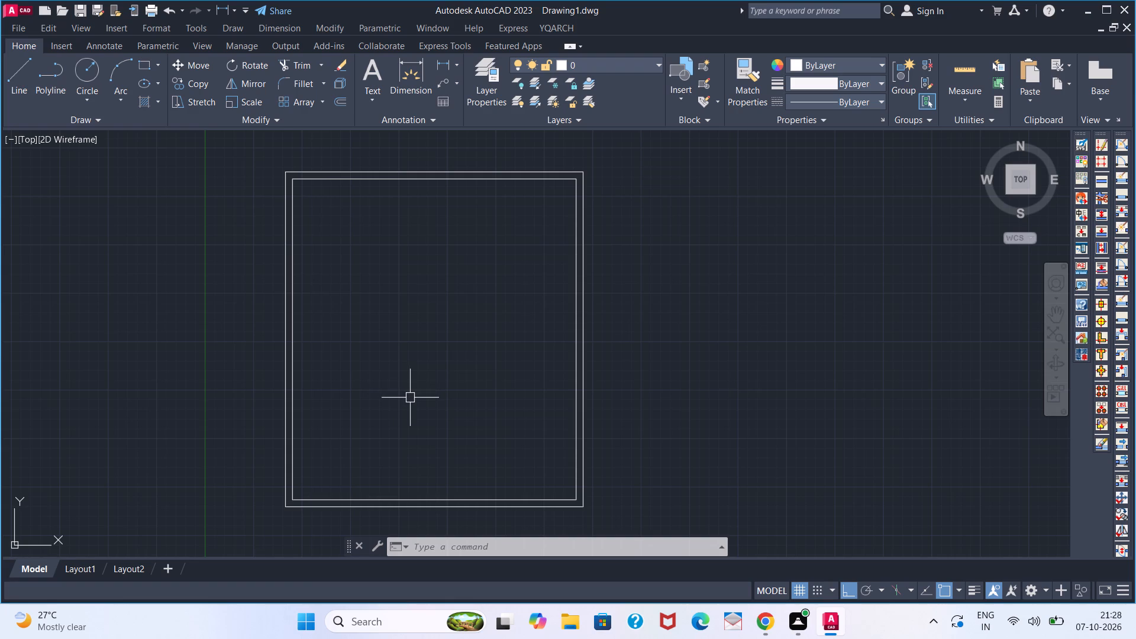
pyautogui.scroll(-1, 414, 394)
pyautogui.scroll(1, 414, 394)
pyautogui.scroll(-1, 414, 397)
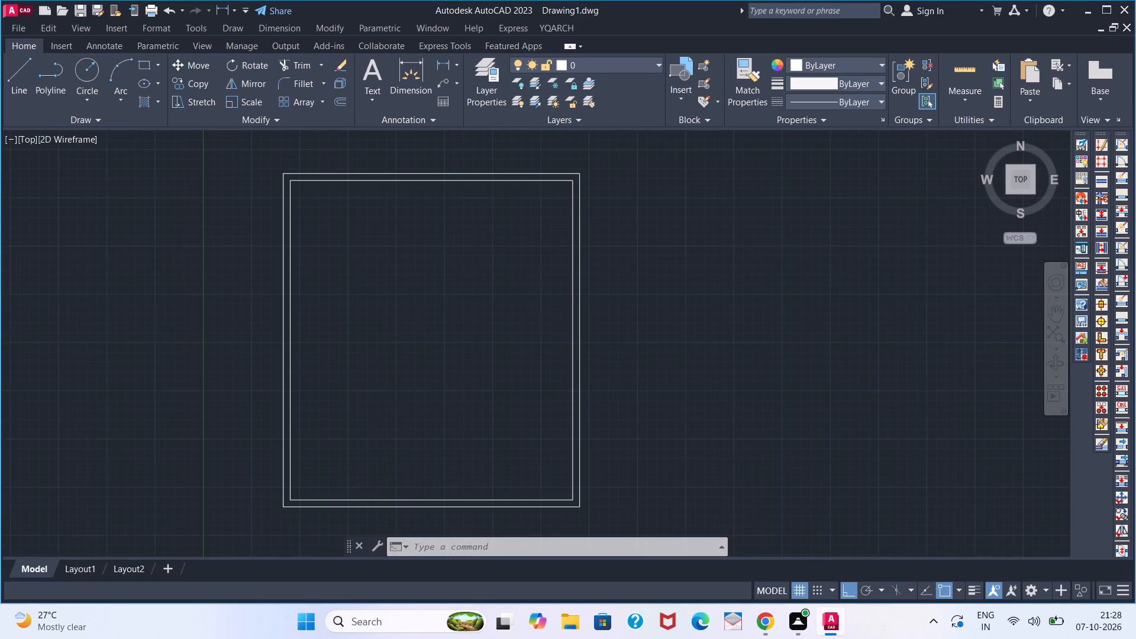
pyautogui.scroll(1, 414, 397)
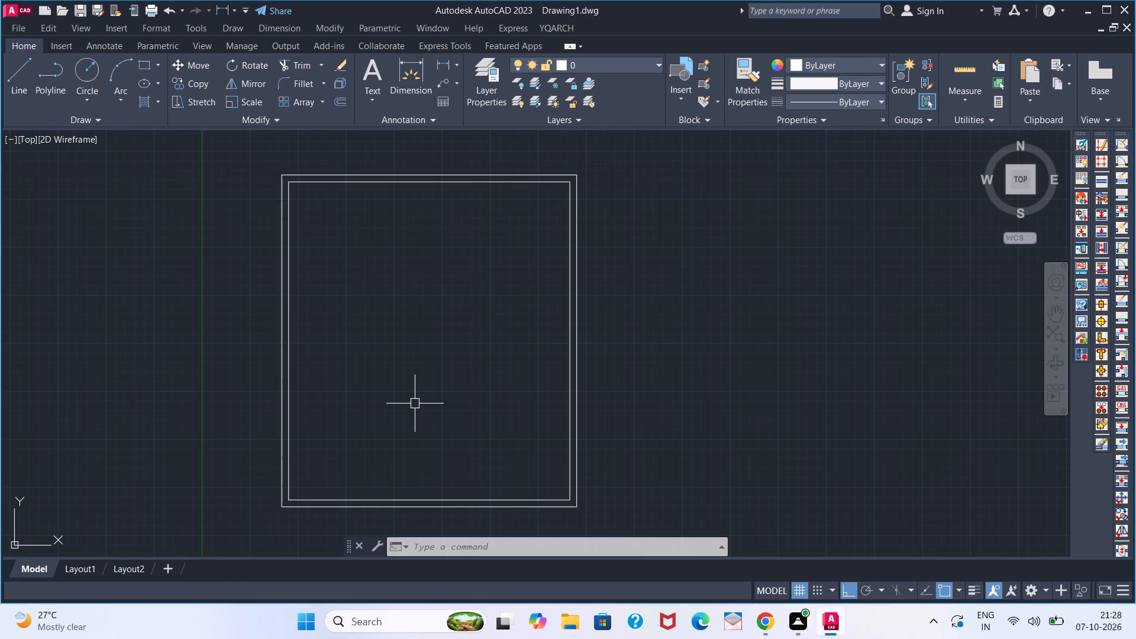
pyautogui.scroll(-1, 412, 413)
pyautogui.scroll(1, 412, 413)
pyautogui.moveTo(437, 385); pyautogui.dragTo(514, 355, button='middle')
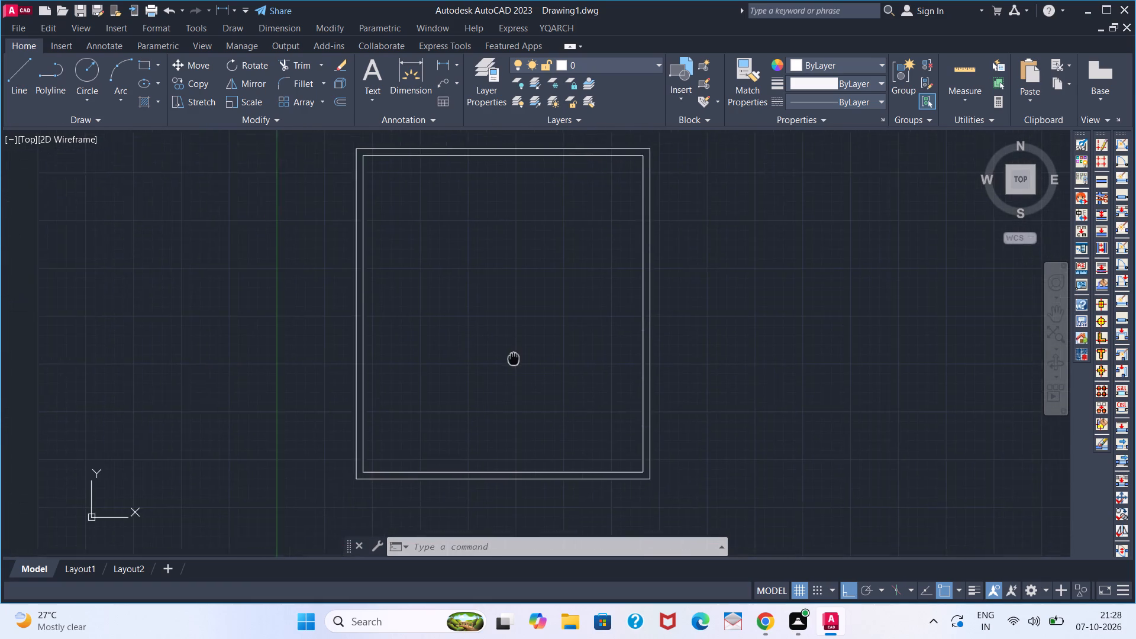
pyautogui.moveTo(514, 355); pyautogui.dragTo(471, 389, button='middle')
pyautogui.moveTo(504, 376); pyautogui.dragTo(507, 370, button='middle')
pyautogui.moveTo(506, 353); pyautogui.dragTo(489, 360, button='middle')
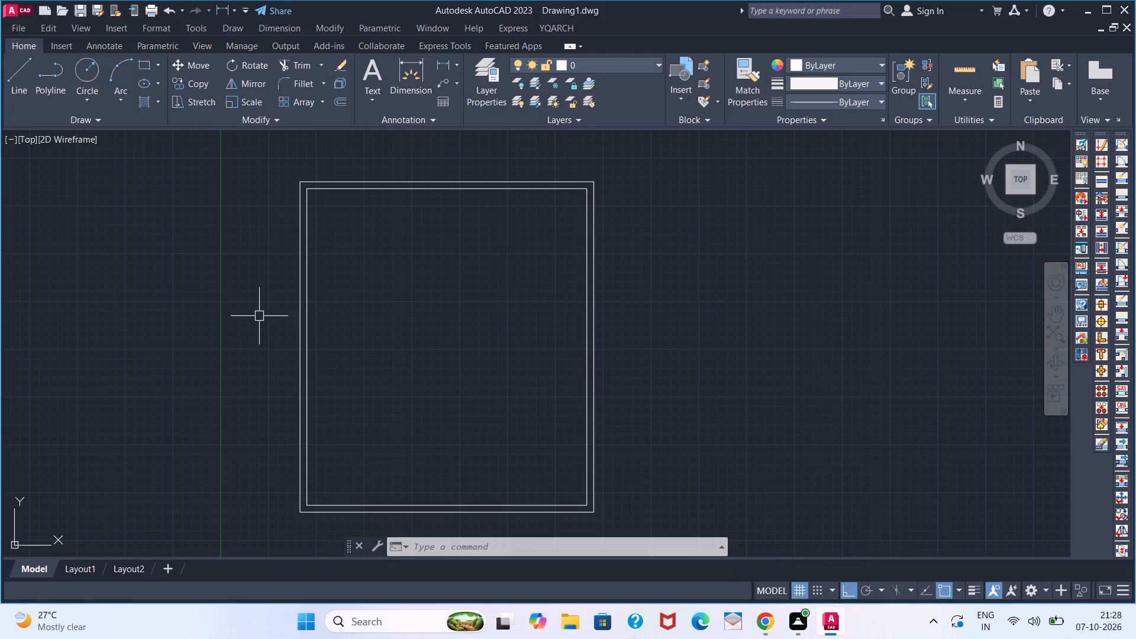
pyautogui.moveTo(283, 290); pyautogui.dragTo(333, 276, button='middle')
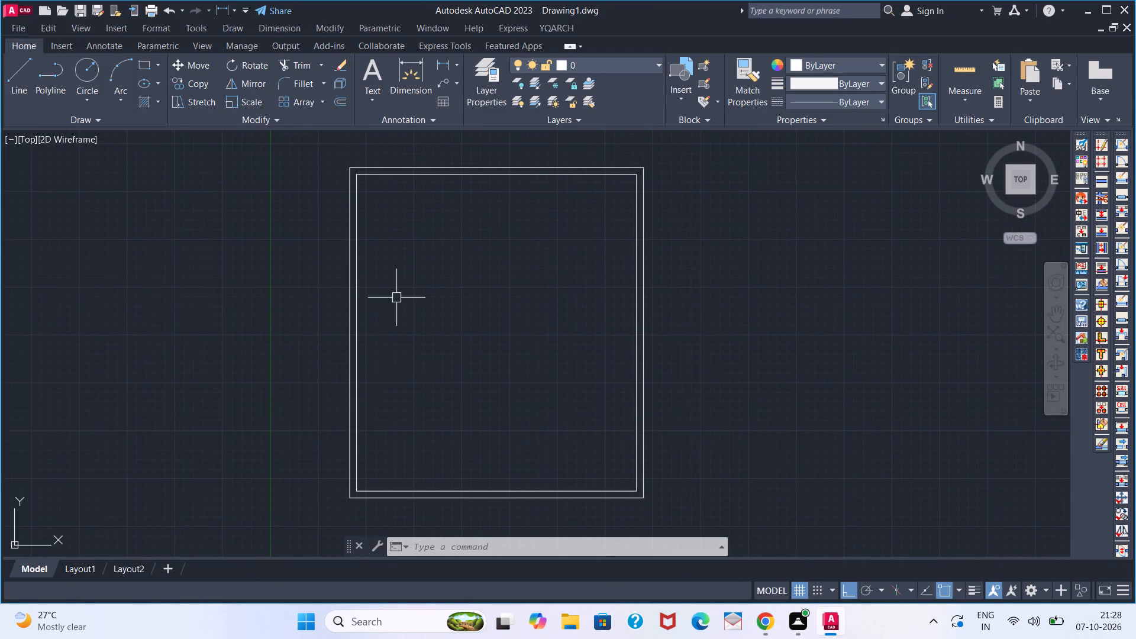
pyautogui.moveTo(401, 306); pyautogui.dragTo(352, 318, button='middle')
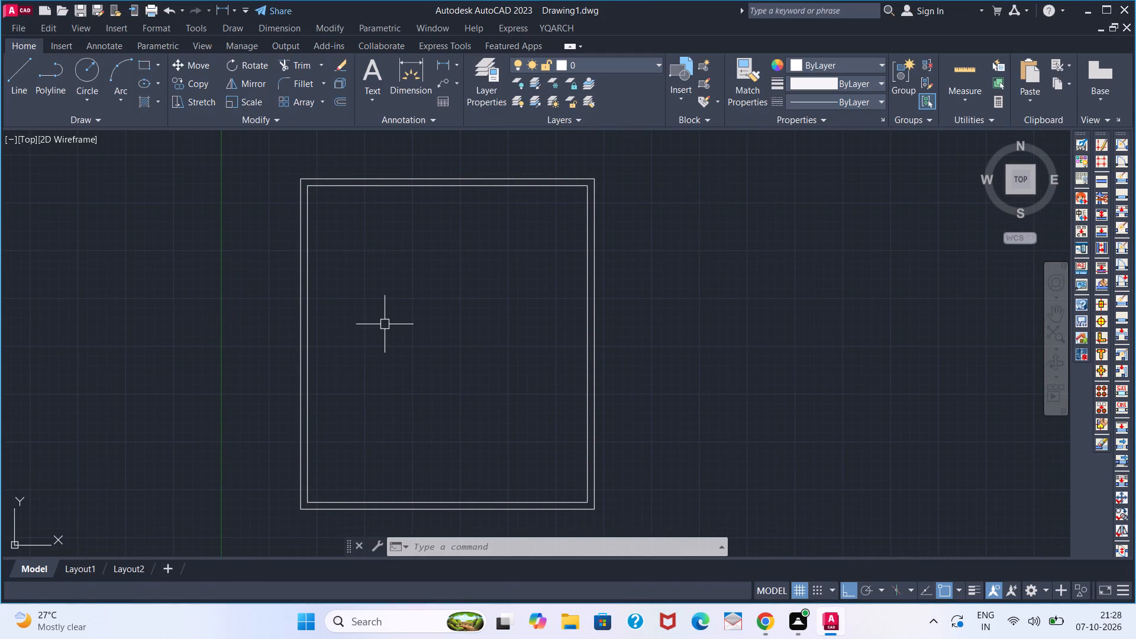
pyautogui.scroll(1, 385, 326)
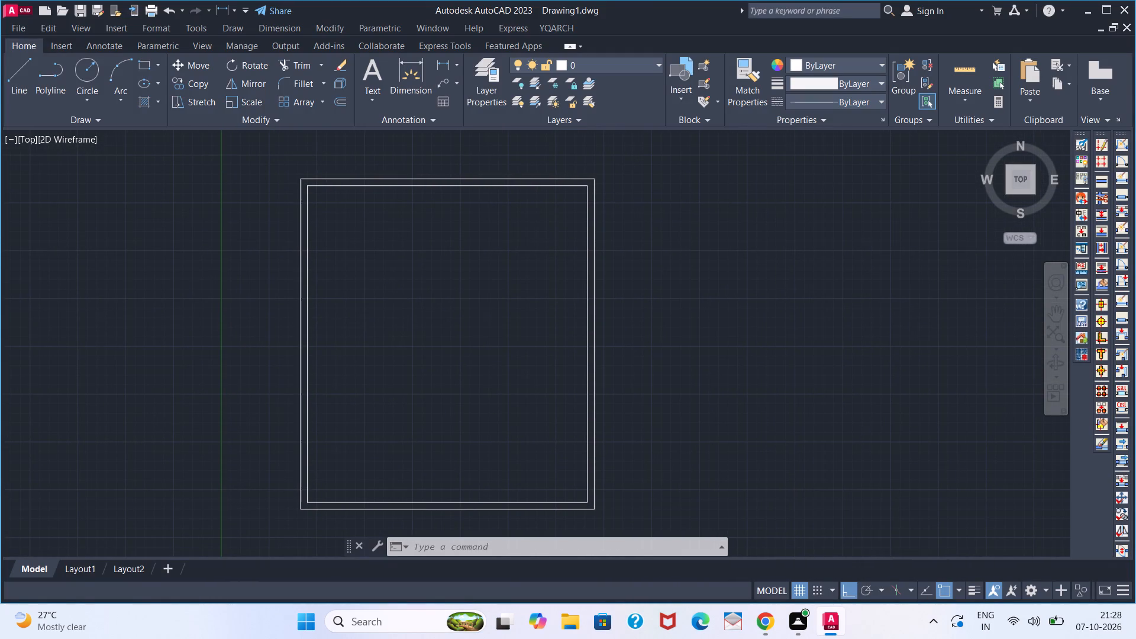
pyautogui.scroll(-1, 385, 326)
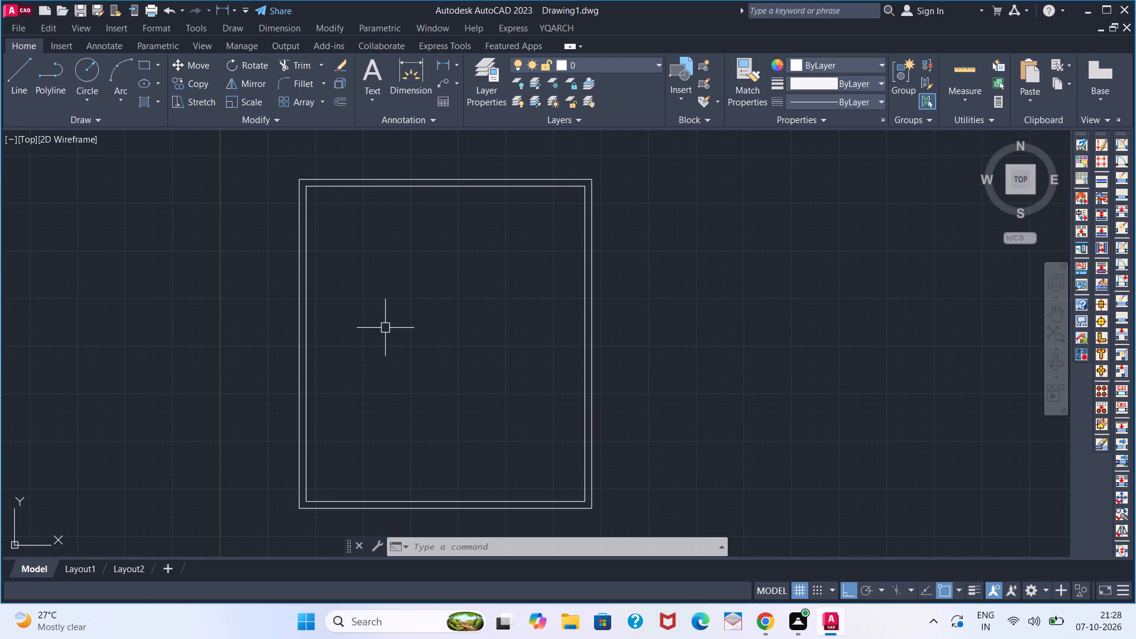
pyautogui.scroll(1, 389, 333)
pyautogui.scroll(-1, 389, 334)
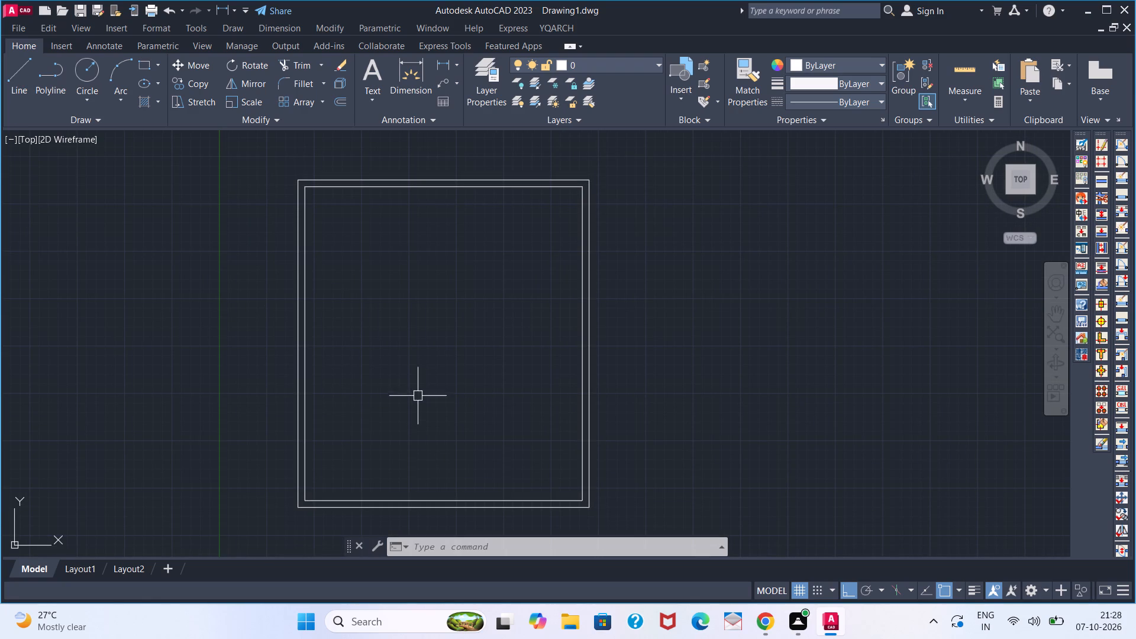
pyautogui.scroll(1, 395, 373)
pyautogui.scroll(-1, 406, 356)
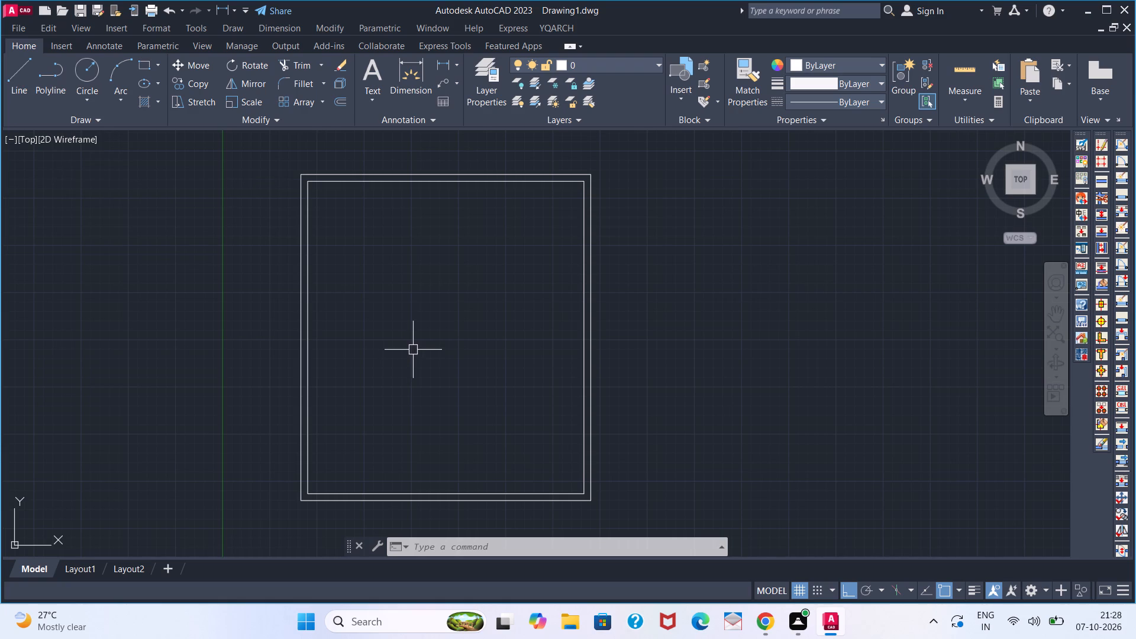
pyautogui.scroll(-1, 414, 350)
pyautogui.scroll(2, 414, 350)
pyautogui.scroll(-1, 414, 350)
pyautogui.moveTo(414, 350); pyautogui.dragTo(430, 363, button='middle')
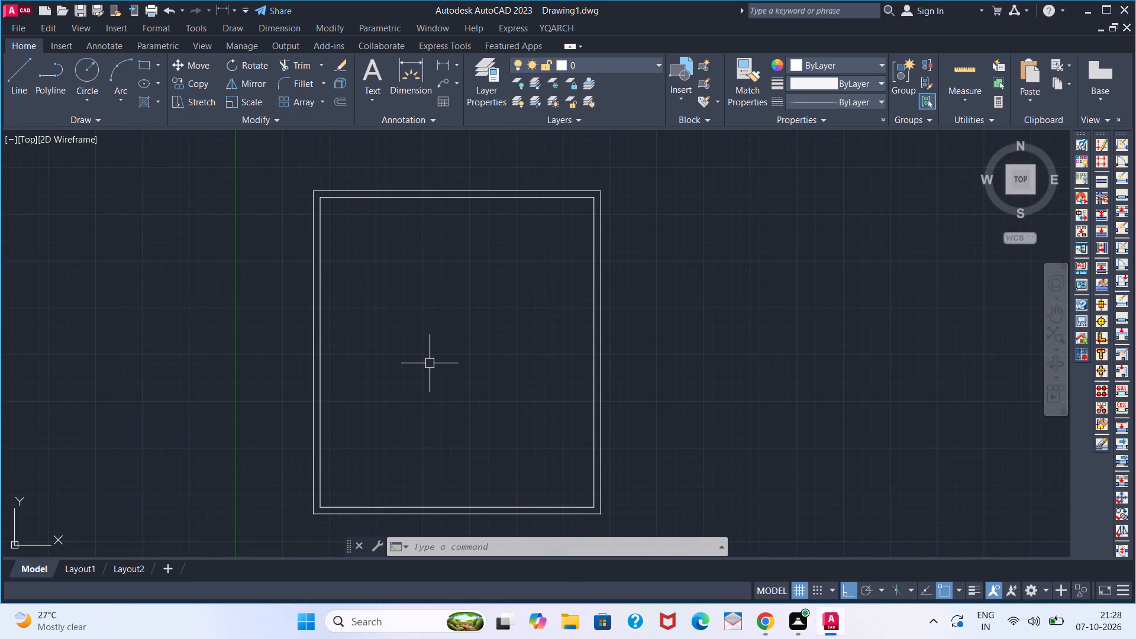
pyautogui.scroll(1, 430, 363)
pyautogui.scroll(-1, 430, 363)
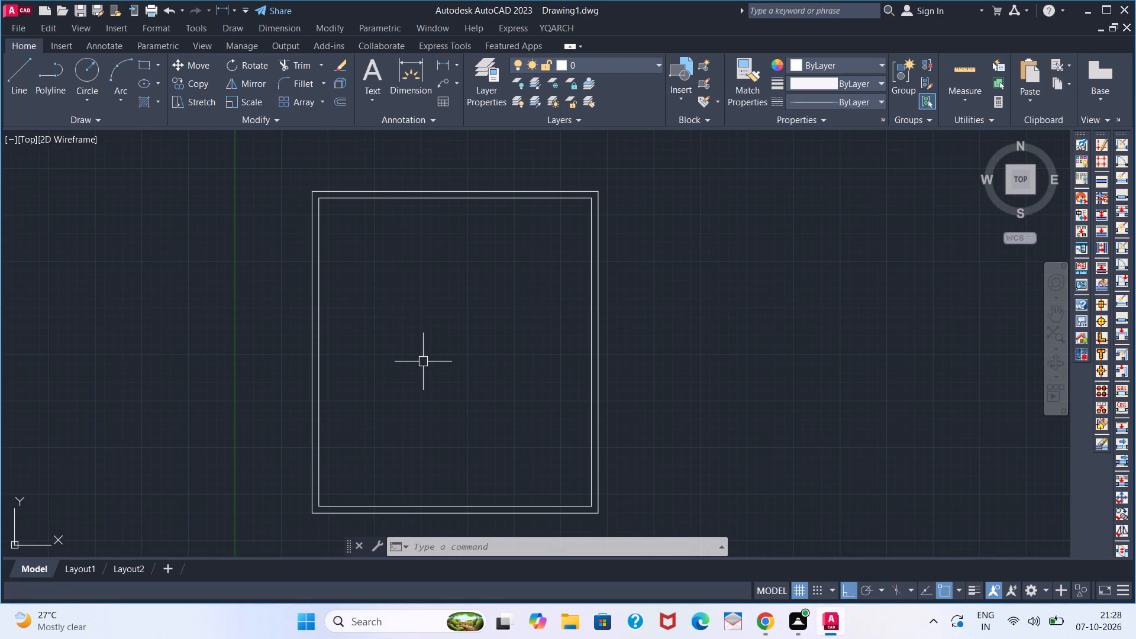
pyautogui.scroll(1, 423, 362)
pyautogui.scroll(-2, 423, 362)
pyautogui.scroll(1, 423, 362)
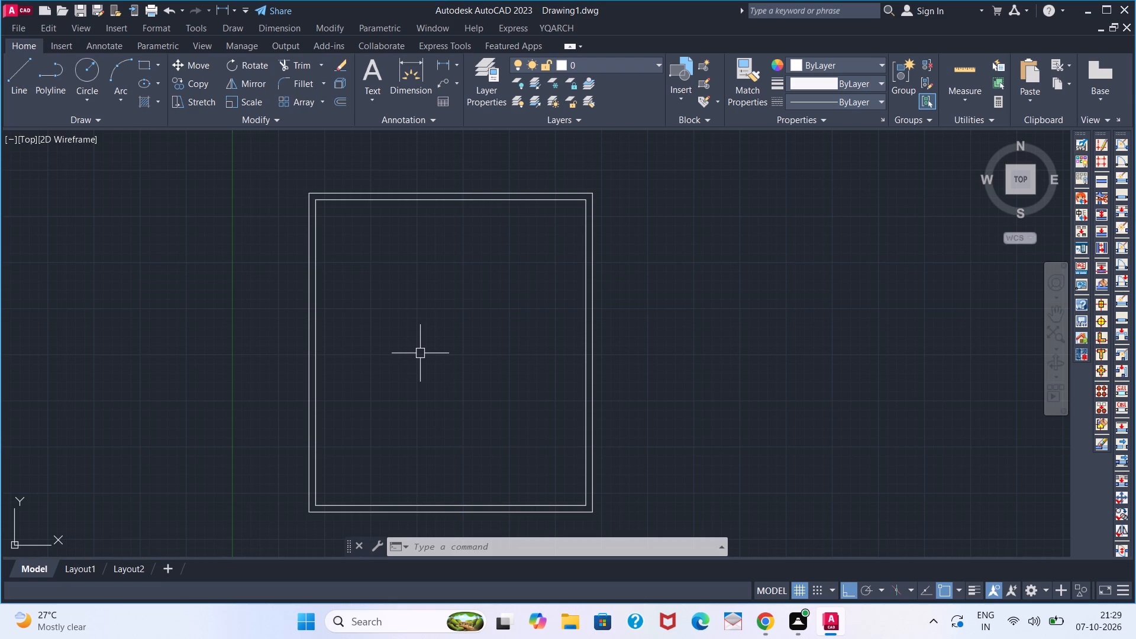
# Offset the left inner wall line 12' inward, and offset that new line 6" further right to form a vertical partition.
pyautogui.scroll(-1, 358, 306)
pyautogui.moveTo(392, 321); pyautogui.dragTo(446, 295, button='middle')
pyautogui.scroll(2, 421, 305)
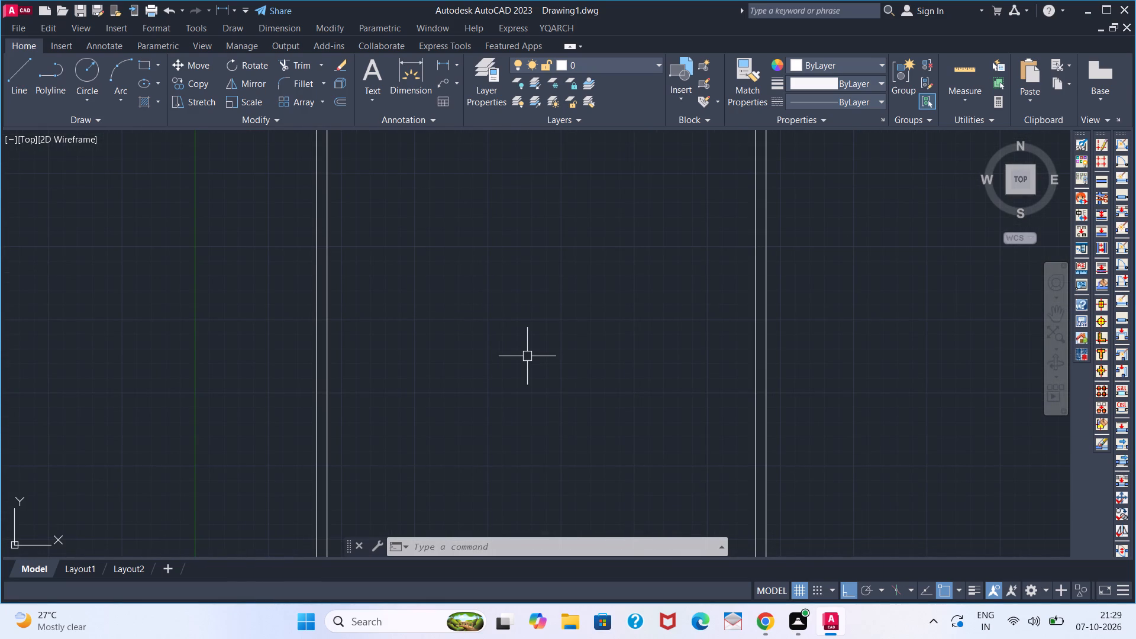
pyautogui.scroll(-1, 505, 348)
pyautogui.moveTo(505, 348); pyautogui.dragTo(475, 346, button='middle')
pyautogui.middleClick(474, 346)
pyautogui.middleClick(472, 346)
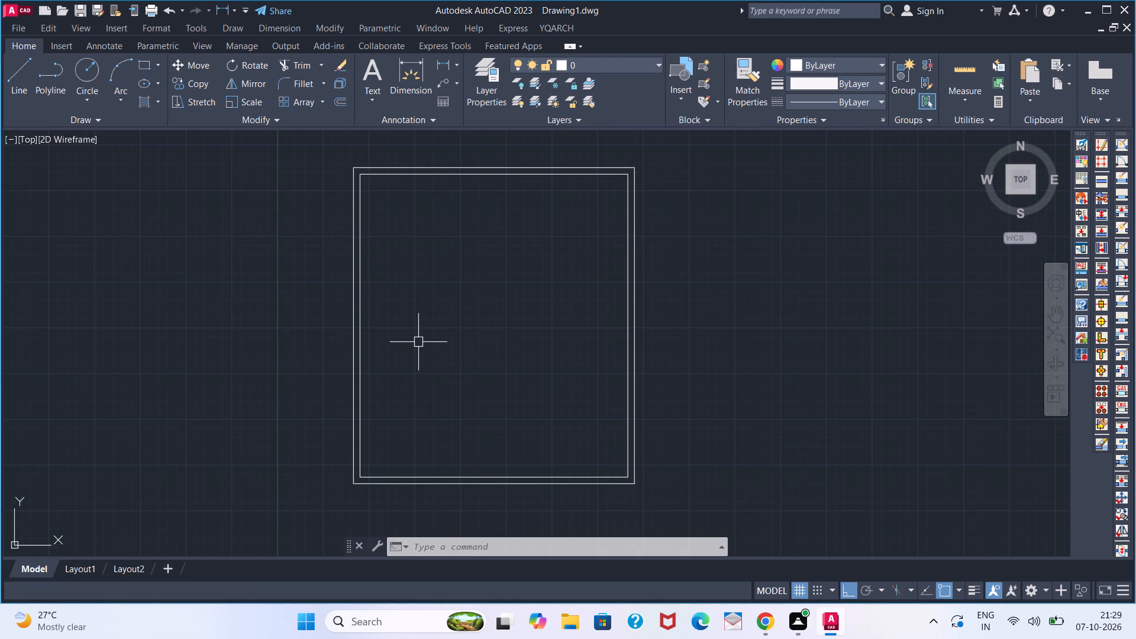
pyautogui.press('o')
pyautogui.press('Return')
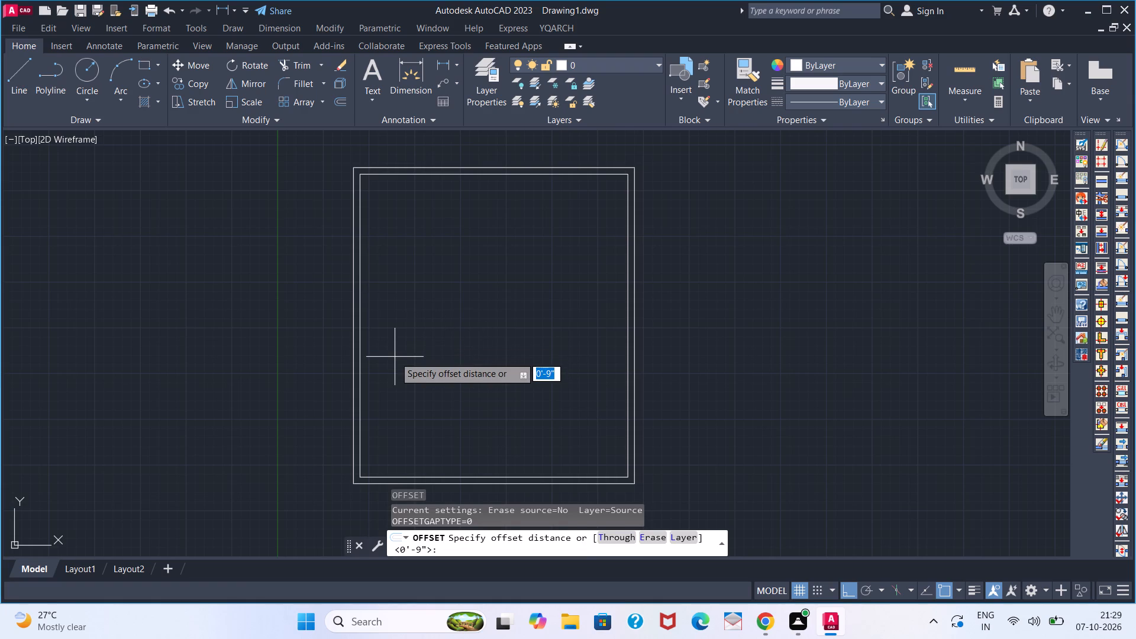
pyautogui.write("12'")
pyautogui.press('Return')
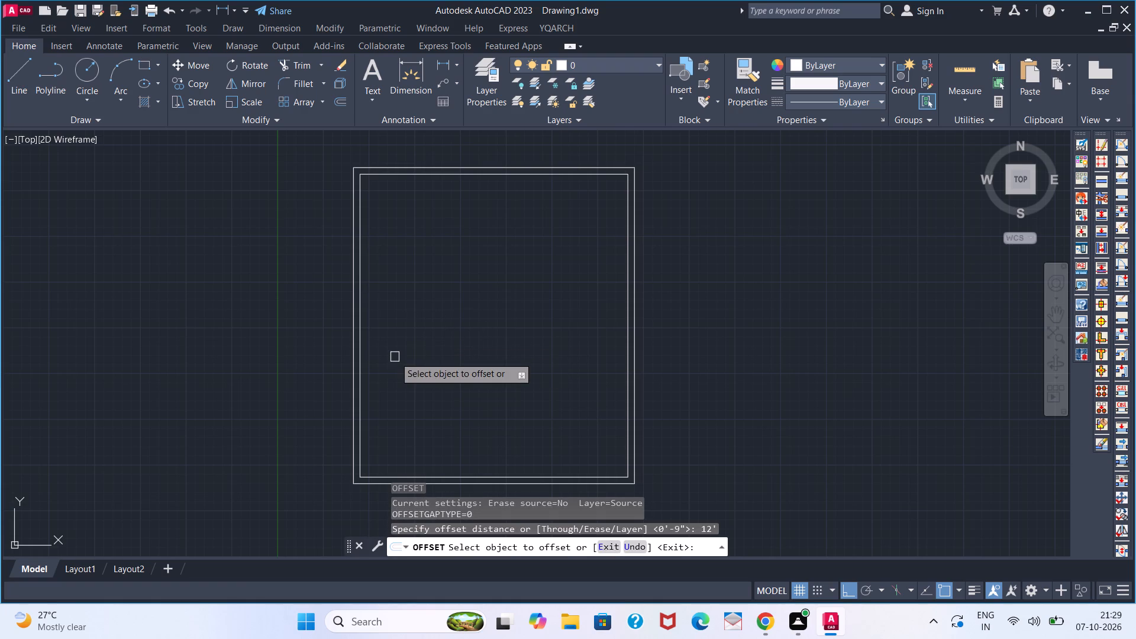
pyautogui.click(360, 286)
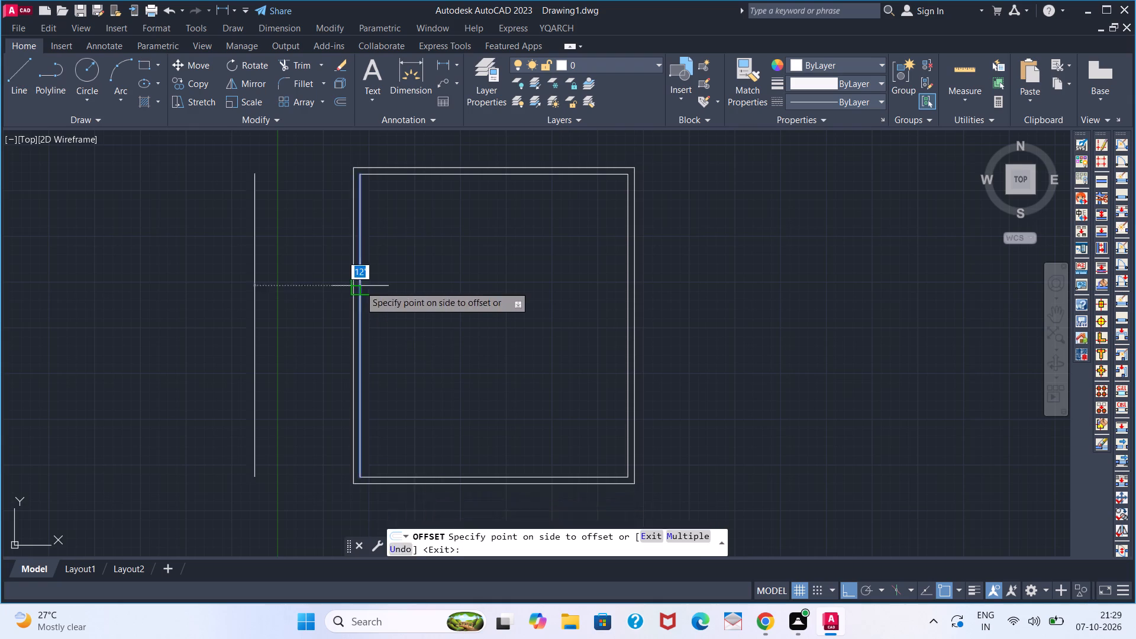
pyautogui.click(434, 278)
pyautogui.moveTo(464, 280); pyautogui.dragTo(475, 280)
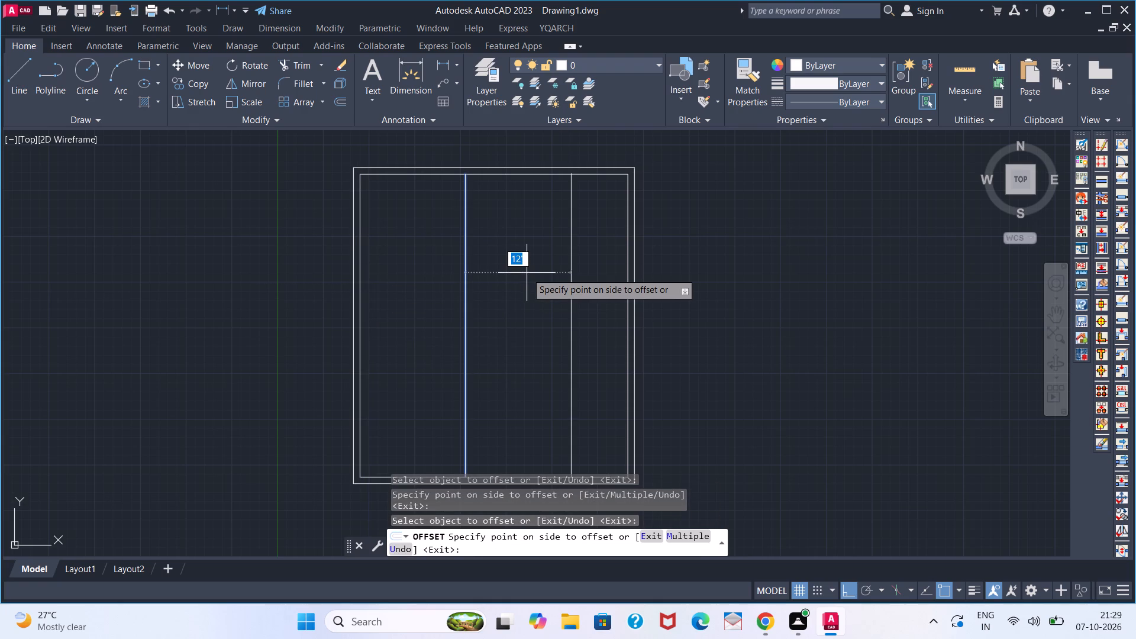
pyautogui.press('6')
pyautogui.press('Return')
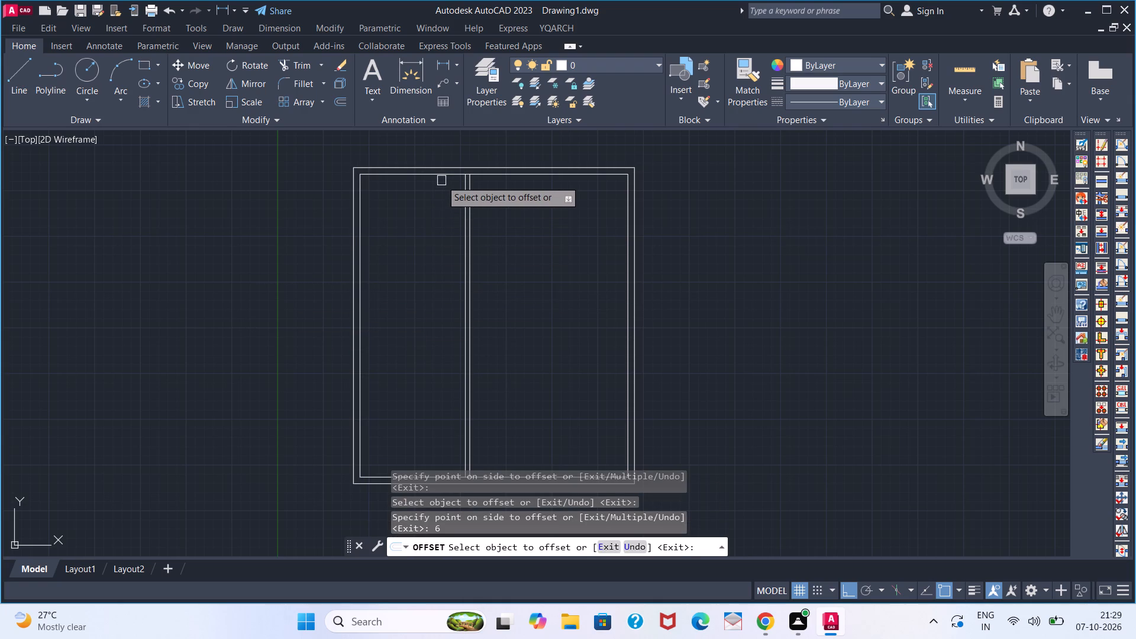
# Offset the top inner wall line 12' down, and offset the result another 6" down to form a horizontal partition.
pyautogui.click(441, 177)
pyautogui.click(444, 282)
pyautogui.click(444, 282)
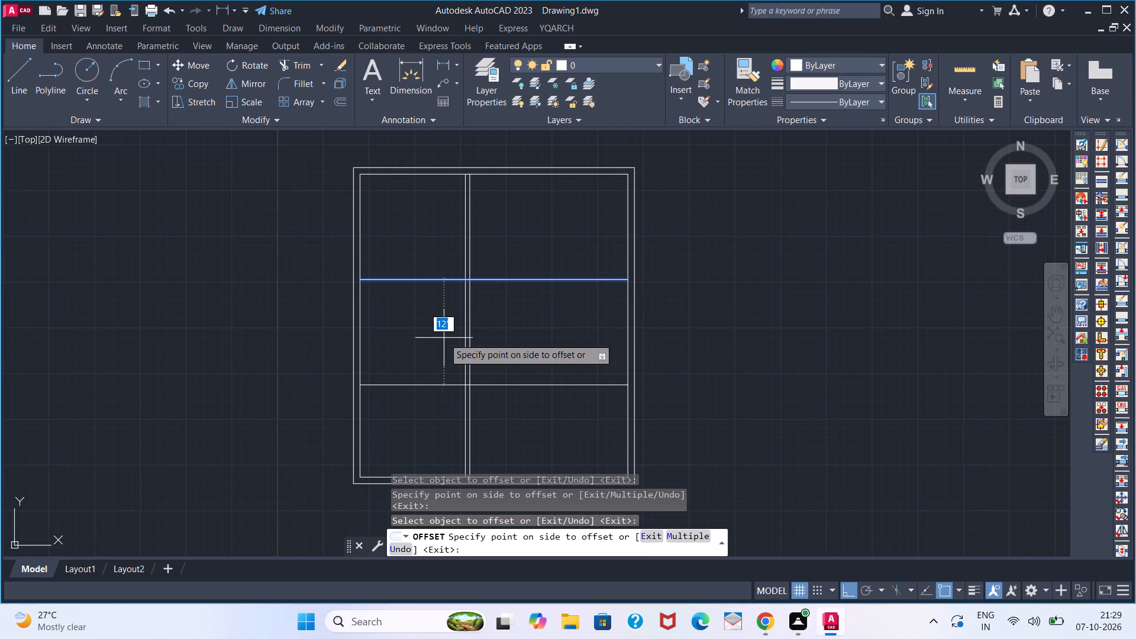
pyautogui.press('6')
pyautogui.press('Return')
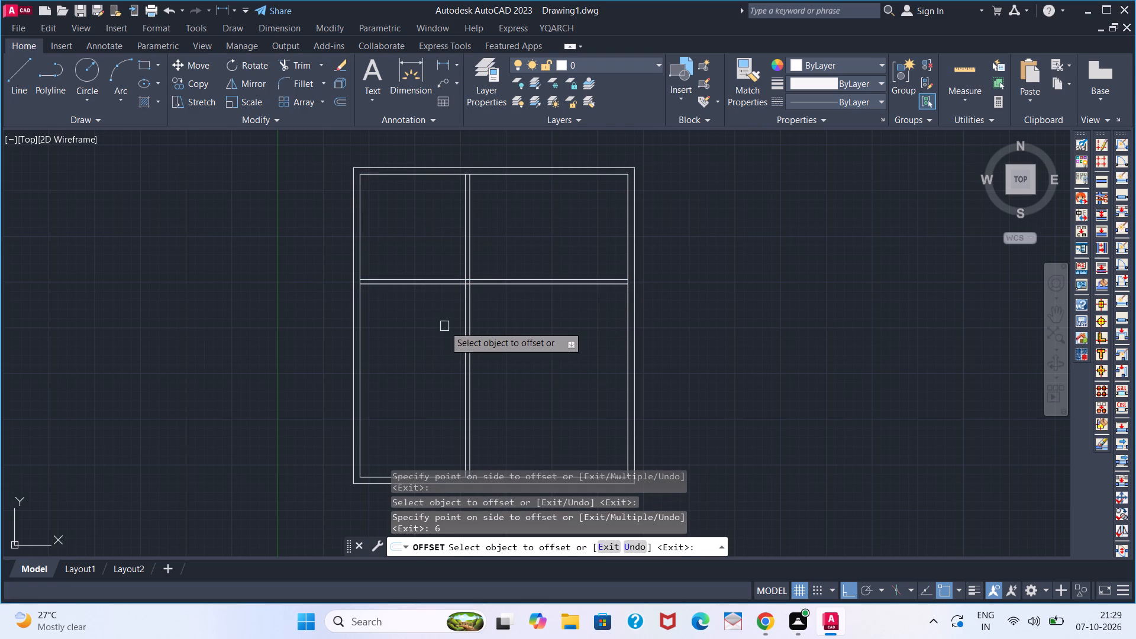
# Offset the horizontal partition's lower line 5' down and the result 6" down to form a second horizontal partition.
pyautogui.click(441, 288)
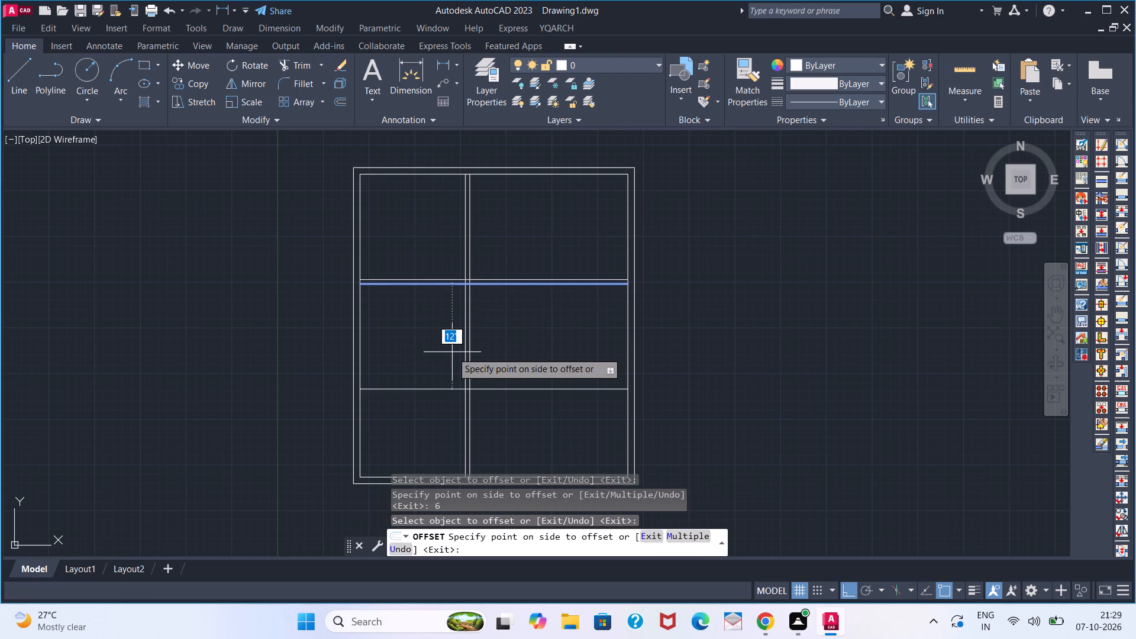
pyautogui.write("5'")
pyautogui.press('Return')
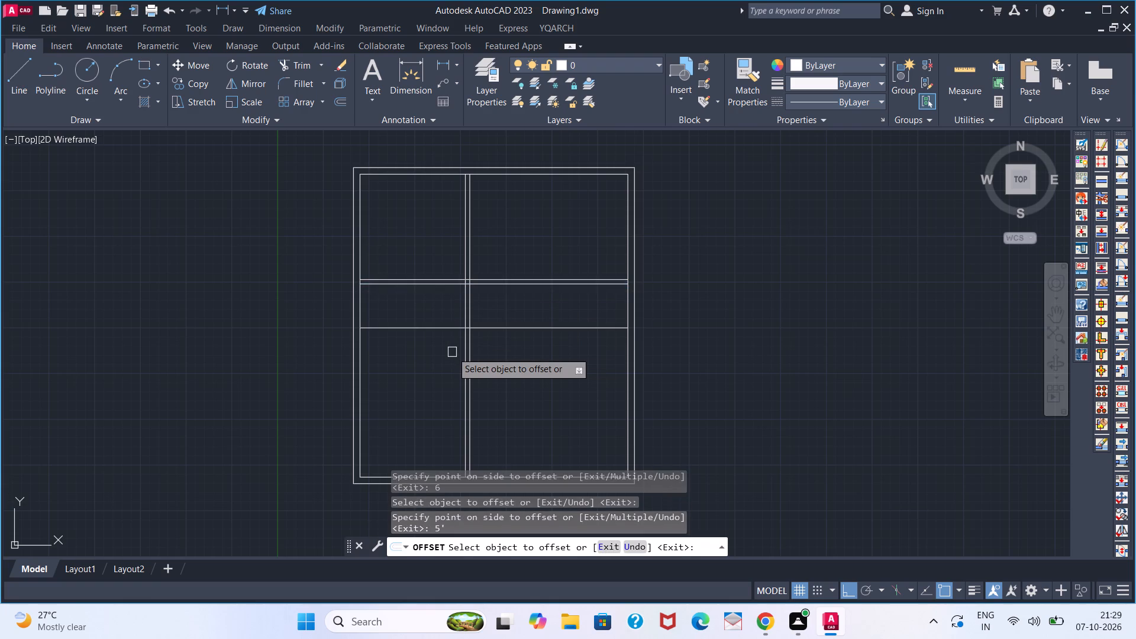
pyautogui.click(436, 330)
pyautogui.press('6')
pyautogui.press('Return')
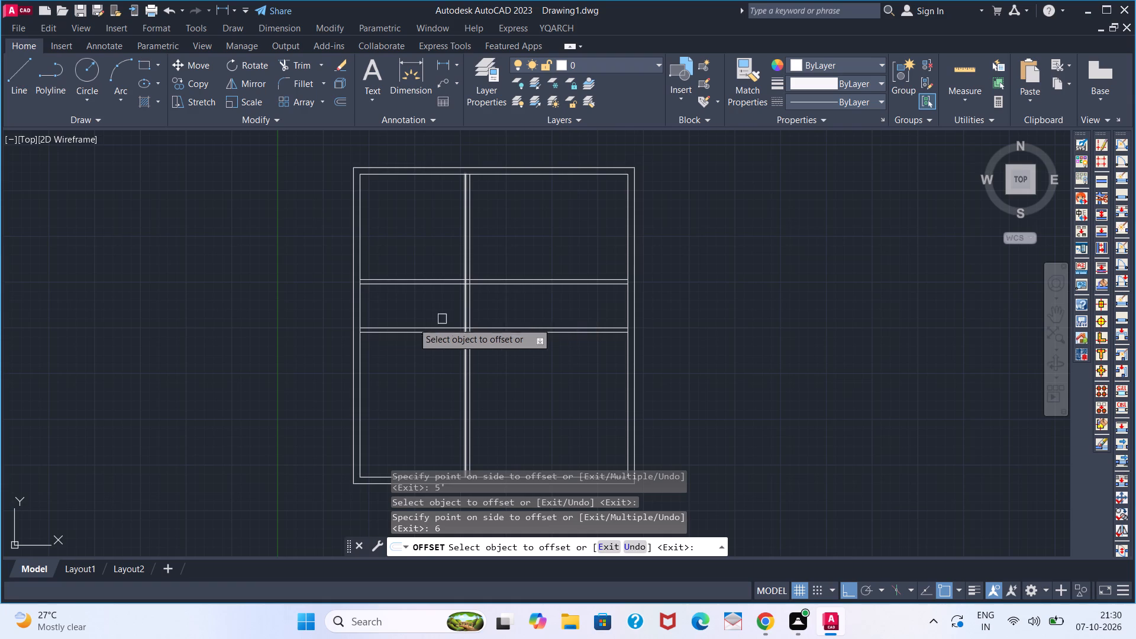
# Offset the left inner wall line 7' inward and the result 6" right to form a second vertical partition.
pyautogui.click(364, 314)
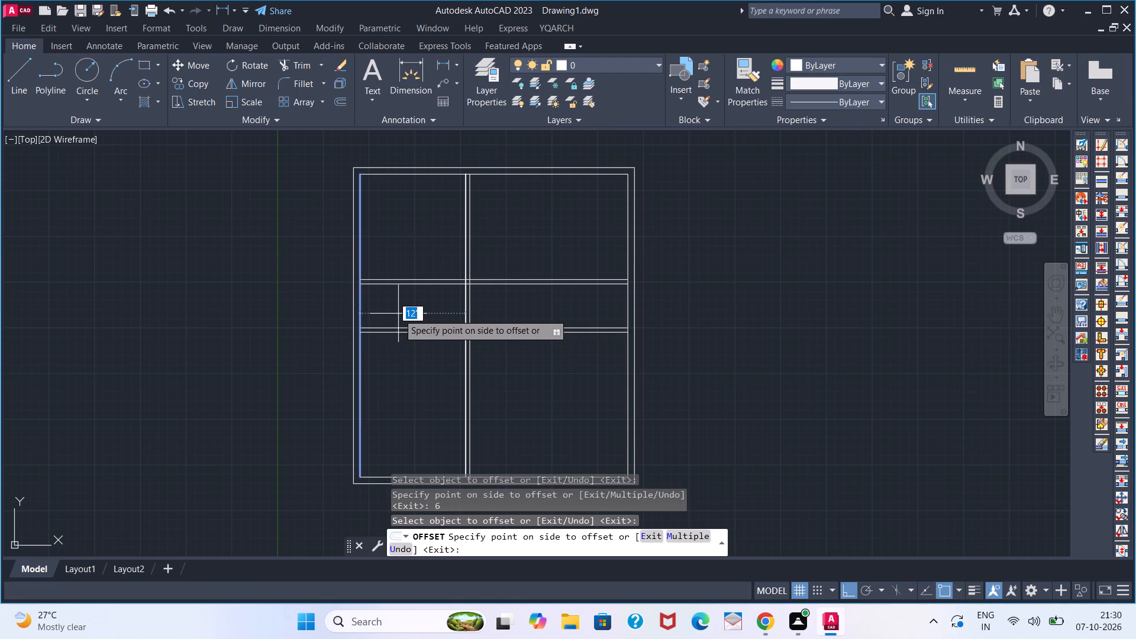
pyautogui.write("7'")
pyautogui.press('Return')
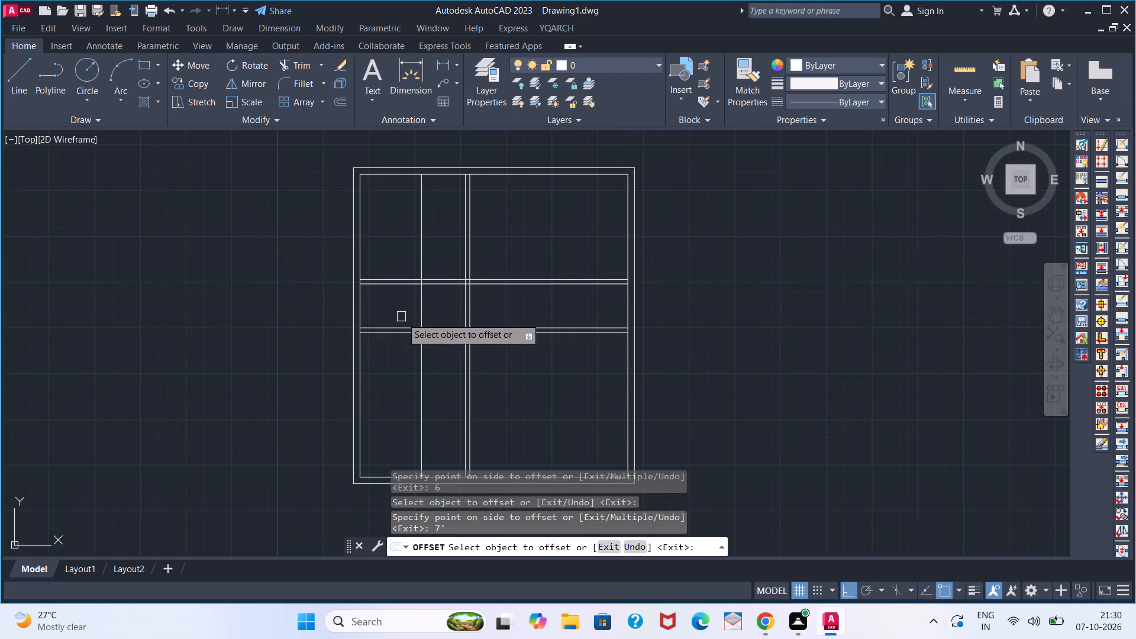
pyautogui.moveTo(420, 311); pyautogui.dragTo(426, 308)
pyautogui.press('6')
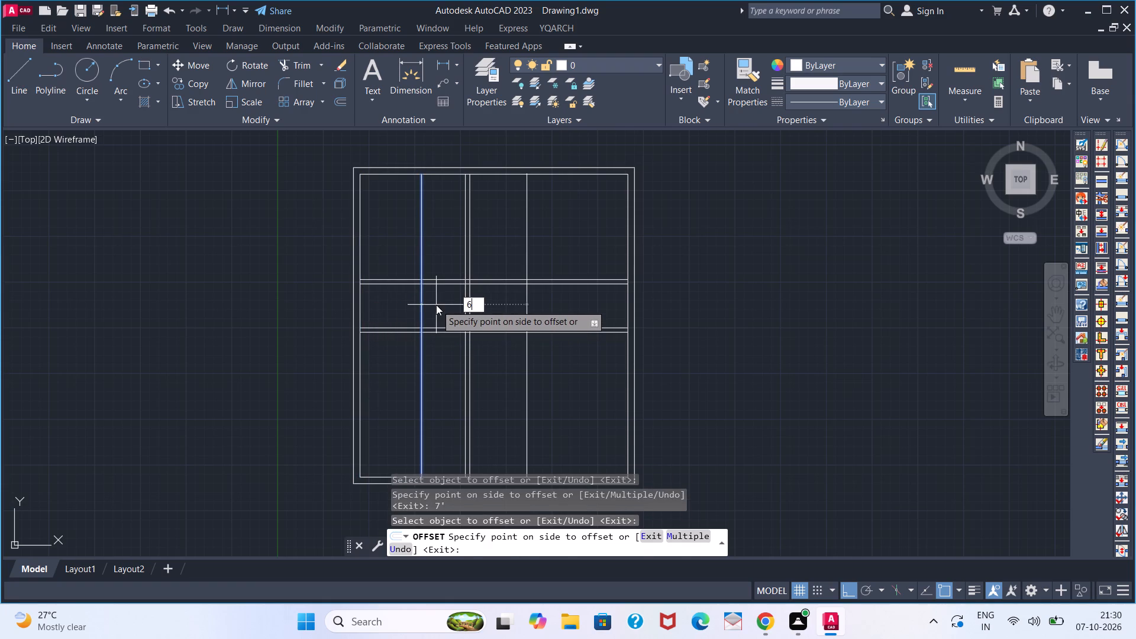
pyautogui.press('Return')
pyautogui.press('space')
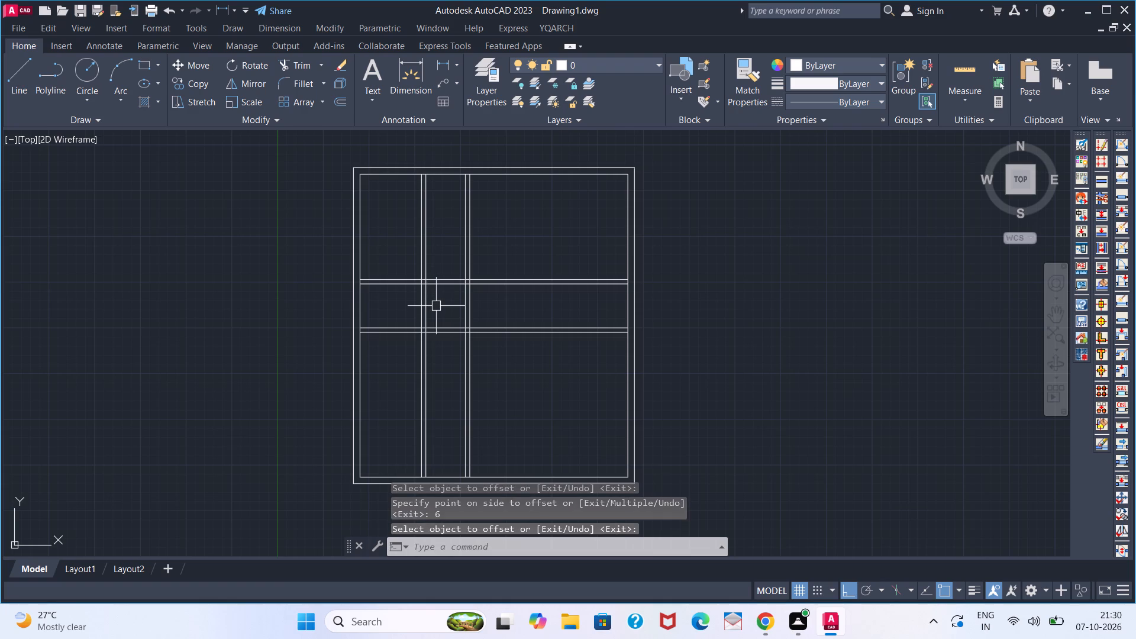
# Trim the left vertical partition's lines where they cross the lower and upper horizontal partitions.
pyautogui.write('TR')
pyautogui.press('space')
pyautogui.scroll(3, 415, 340)
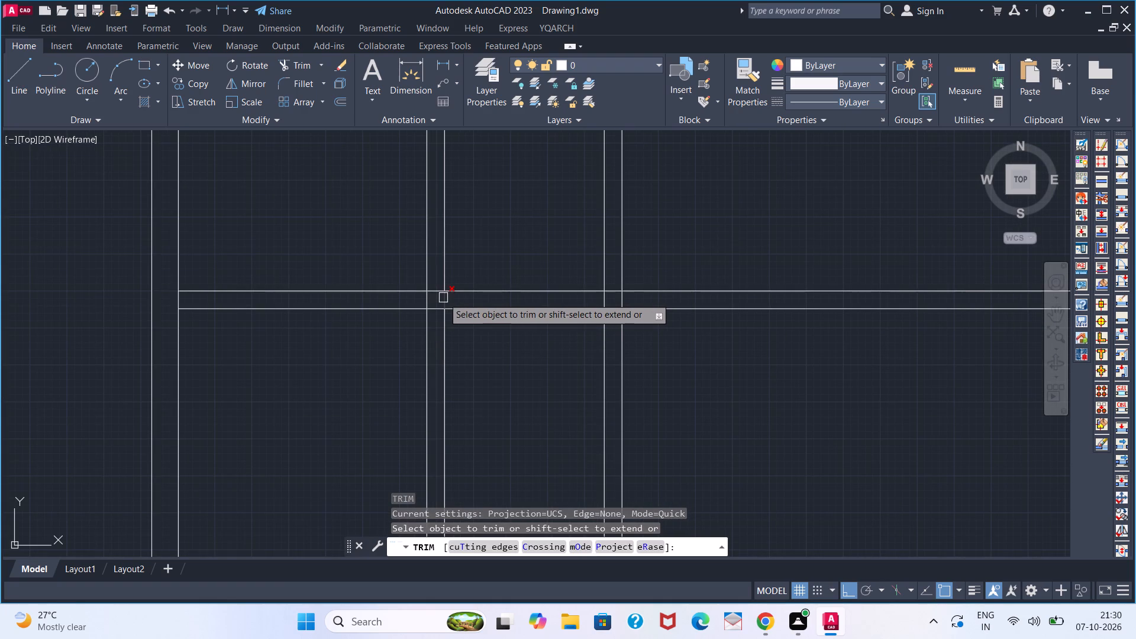
pyautogui.click(444, 298)
pyautogui.click(428, 302)
pyautogui.scroll(-1, 434, 283)
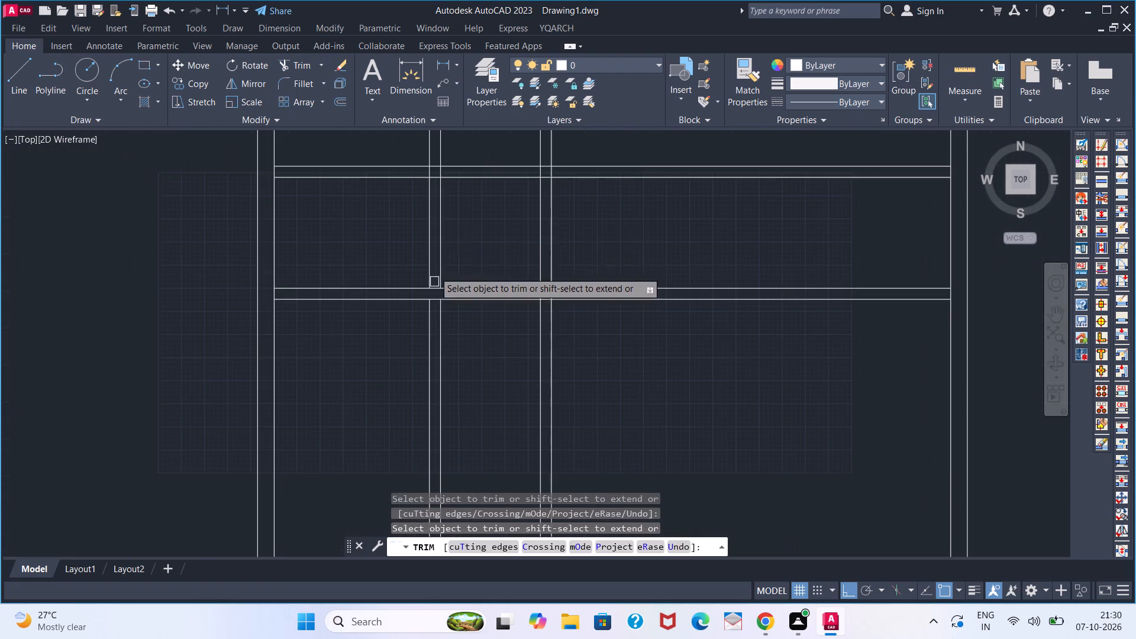
pyautogui.moveTo(436, 237); pyautogui.dragTo(440, 304, button='middle')
pyautogui.scroll(2, 431, 240)
pyautogui.click(431, 240)
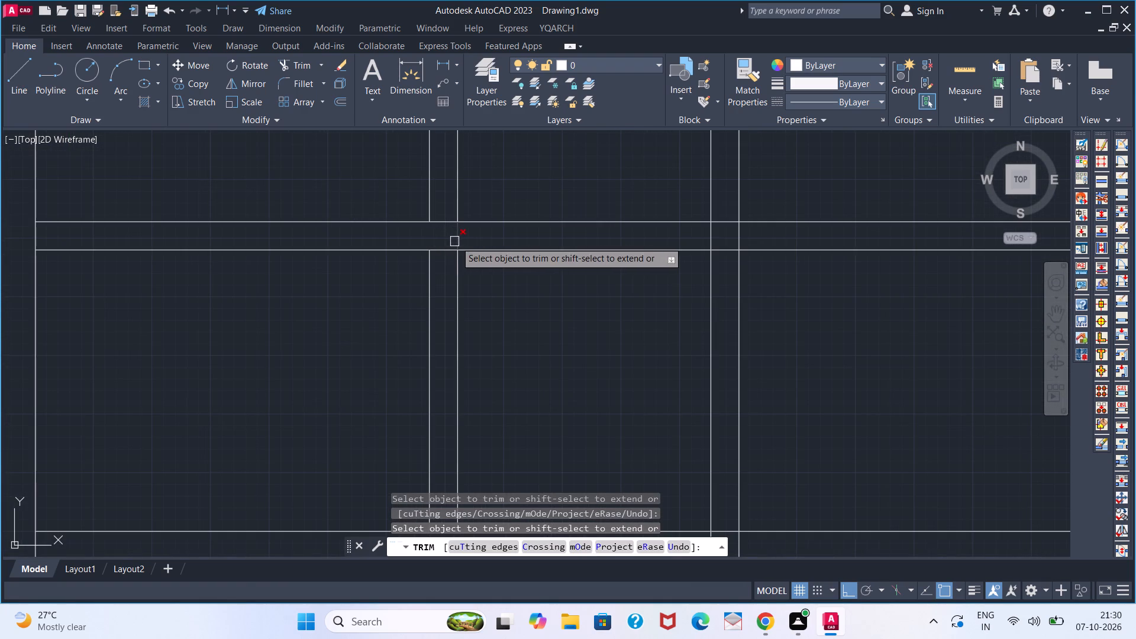
pyautogui.click(458, 241)
pyautogui.scroll(-2, 530, 328)
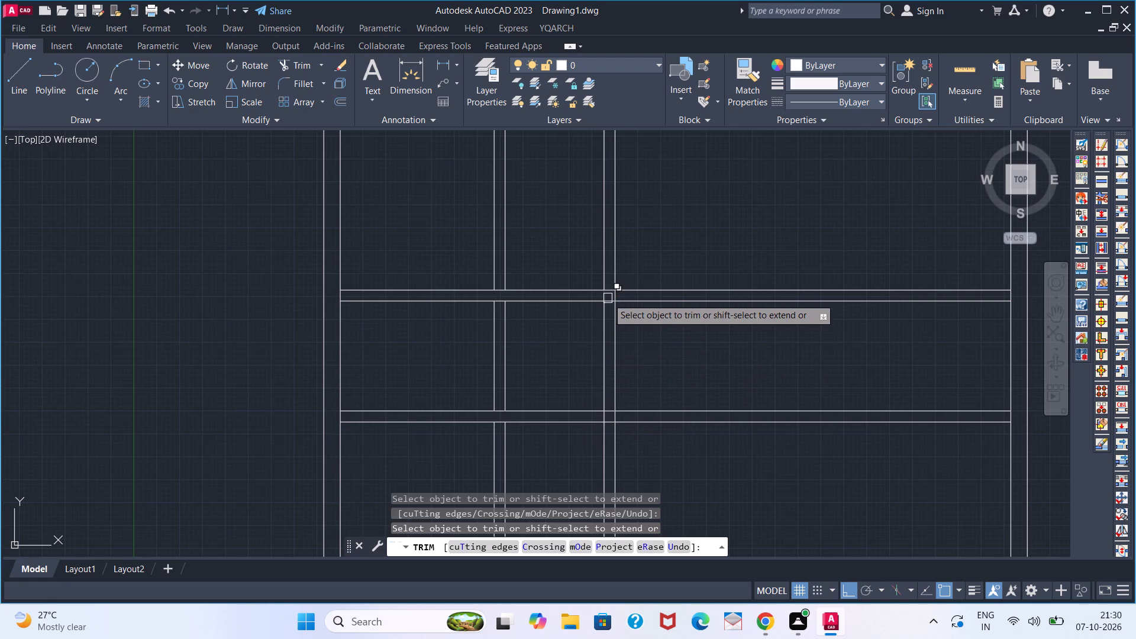
# Trim the right vertical partition's lines where they cross the upper and lower horizontal partitions.
pyautogui.scroll(2, 606, 298)
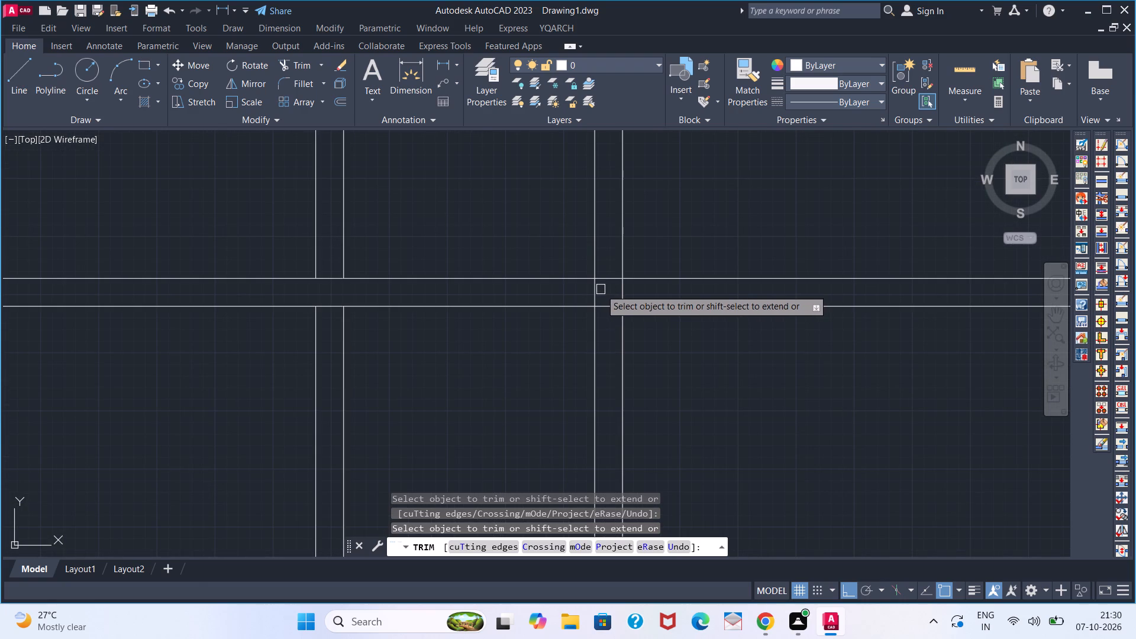
pyautogui.click(597, 291)
pyautogui.click(619, 292)
pyautogui.scroll(-3, 623, 324)
pyautogui.moveTo(632, 376); pyautogui.dragTo(630, 337, button='middle')
pyautogui.scroll(3, 624, 352)
pyautogui.click(593, 364)
pyautogui.click(565, 364)
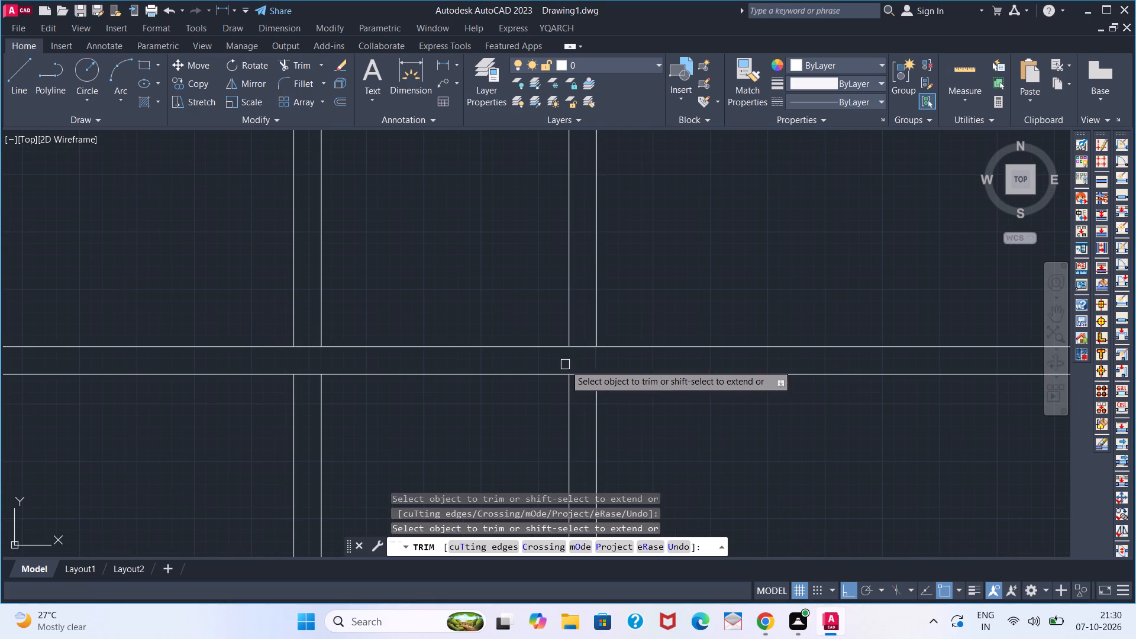
pyautogui.press('space')
# Erase the right vertical partition's two line segments between the horizontal partitions.
pyautogui.click(609, 301)
pyautogui.click(550, 305)
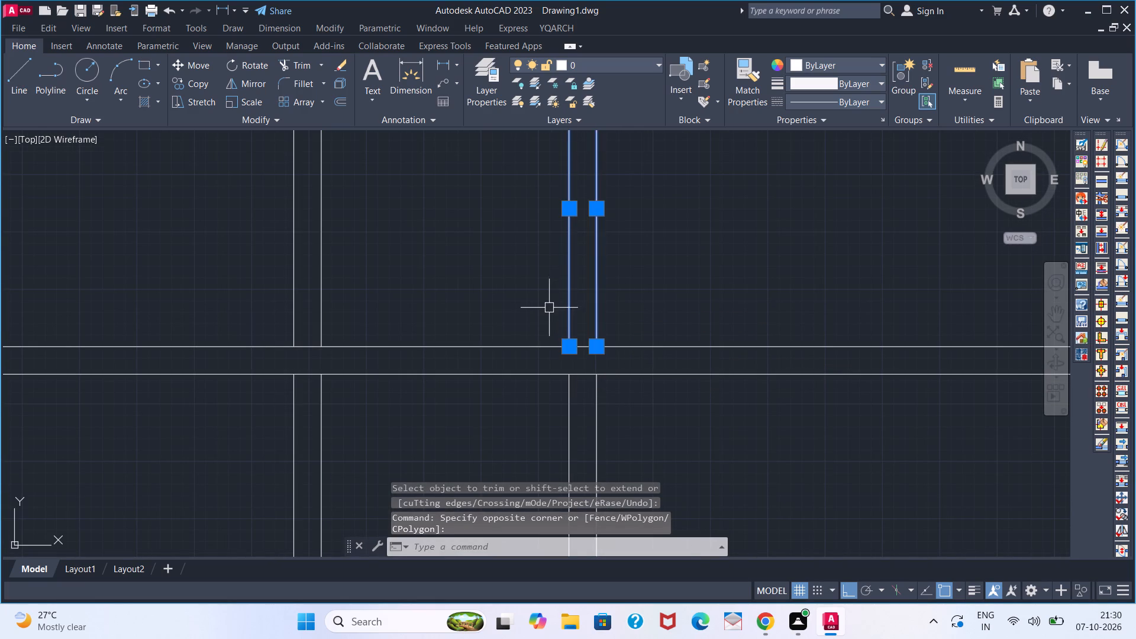
pyautogui.press('Delete')
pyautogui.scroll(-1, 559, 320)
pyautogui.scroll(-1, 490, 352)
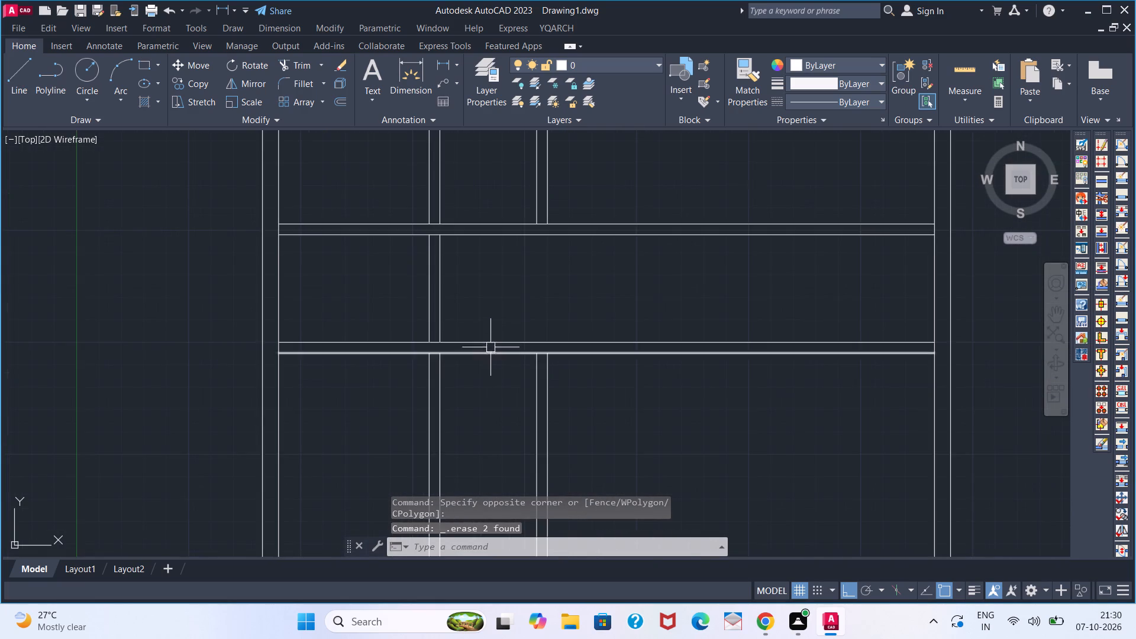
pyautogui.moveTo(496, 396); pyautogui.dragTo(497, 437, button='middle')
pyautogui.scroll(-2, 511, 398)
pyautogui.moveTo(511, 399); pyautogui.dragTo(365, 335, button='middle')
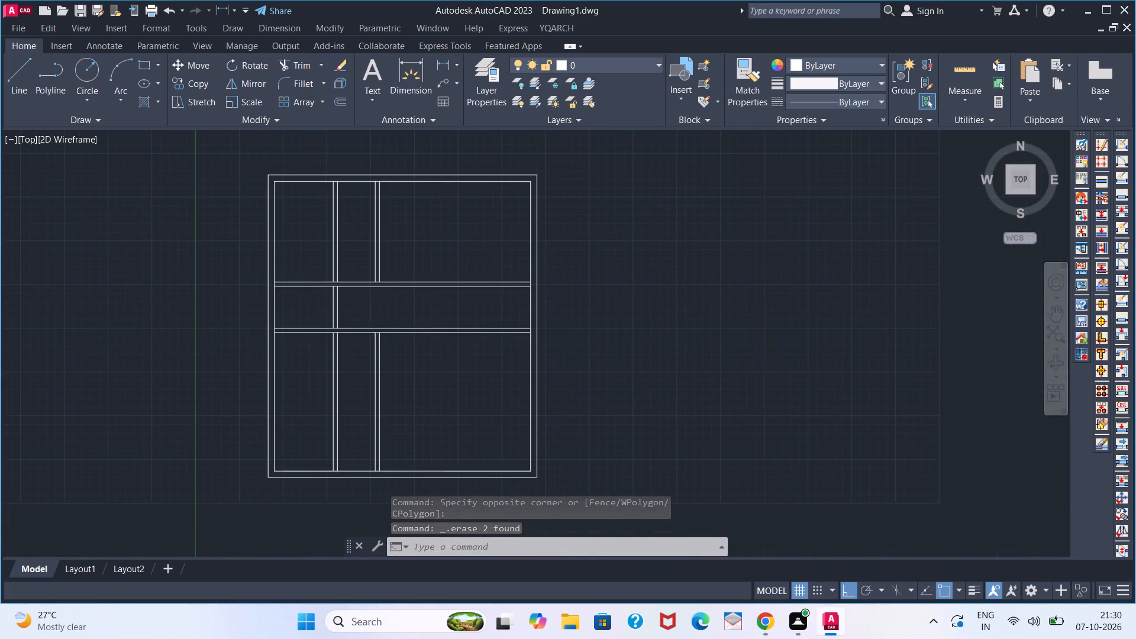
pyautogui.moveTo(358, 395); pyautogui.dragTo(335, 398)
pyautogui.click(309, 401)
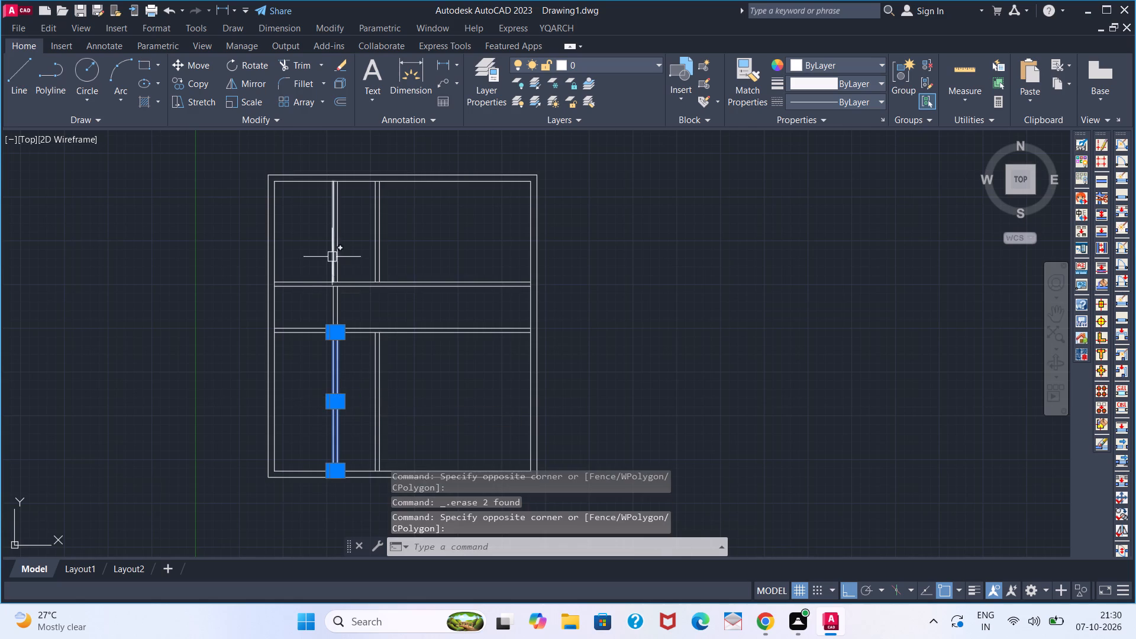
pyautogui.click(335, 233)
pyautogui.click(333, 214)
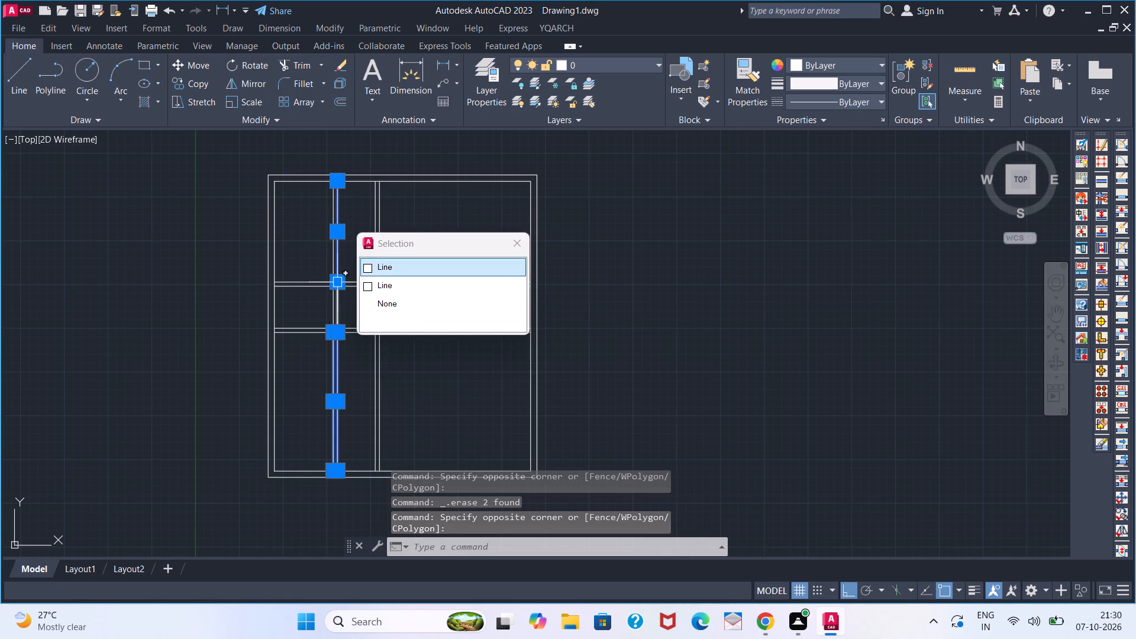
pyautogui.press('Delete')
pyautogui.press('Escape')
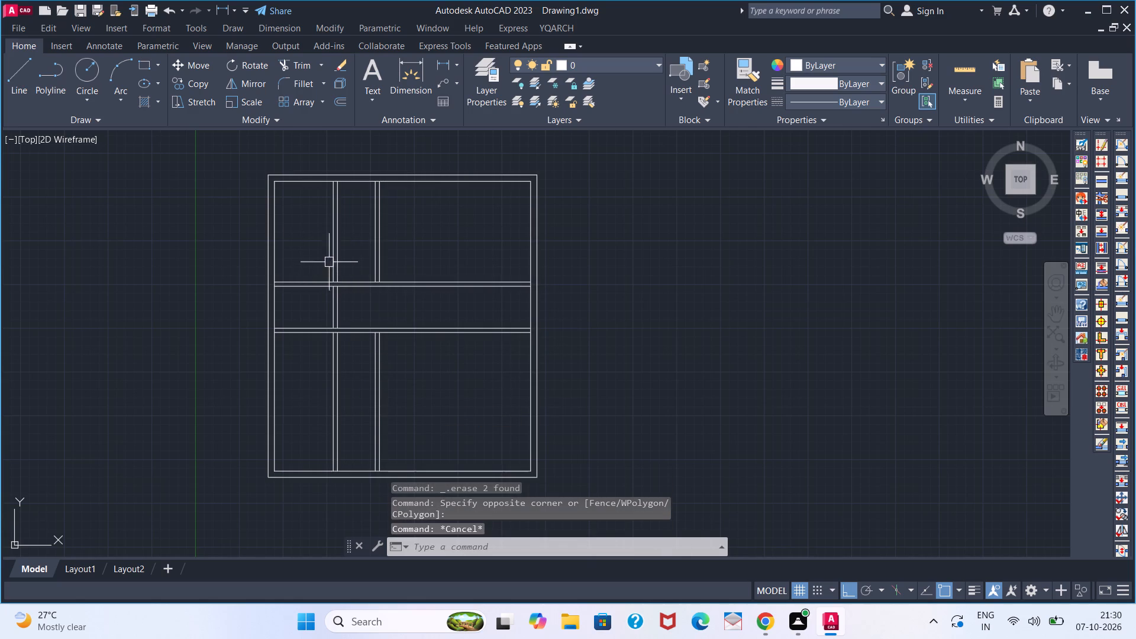
# Erase the left vertical partition's line pairs above and below the horizontal partitions, keeping only its middle segment.
pyautogui.click(337, 230)
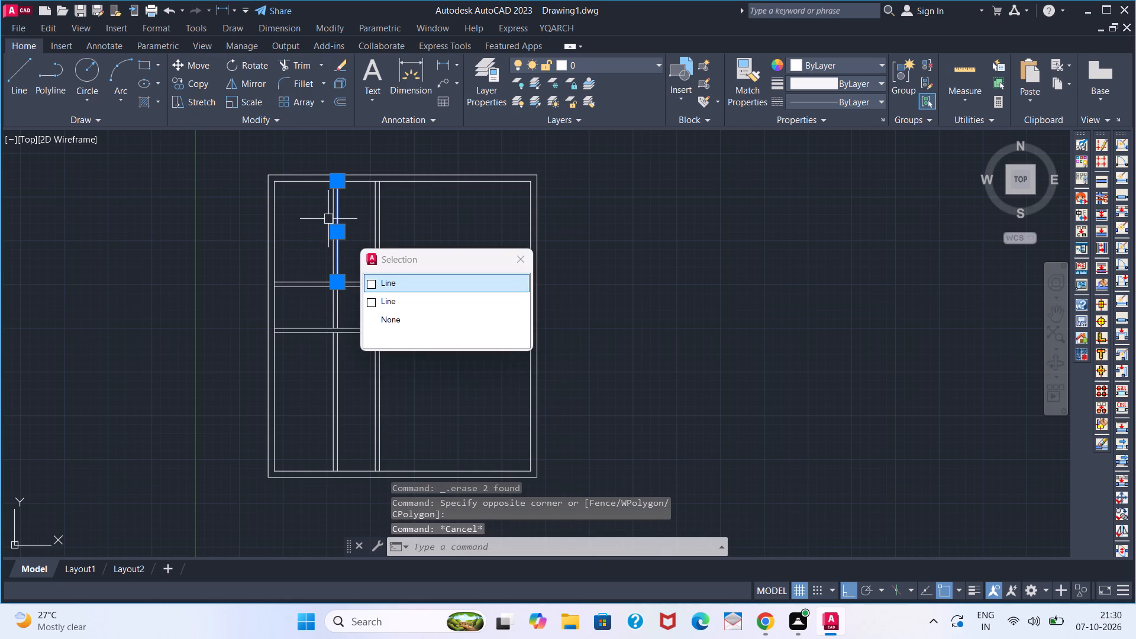
pyautogui.click(328, 219)
pyautogui.press('Delete')
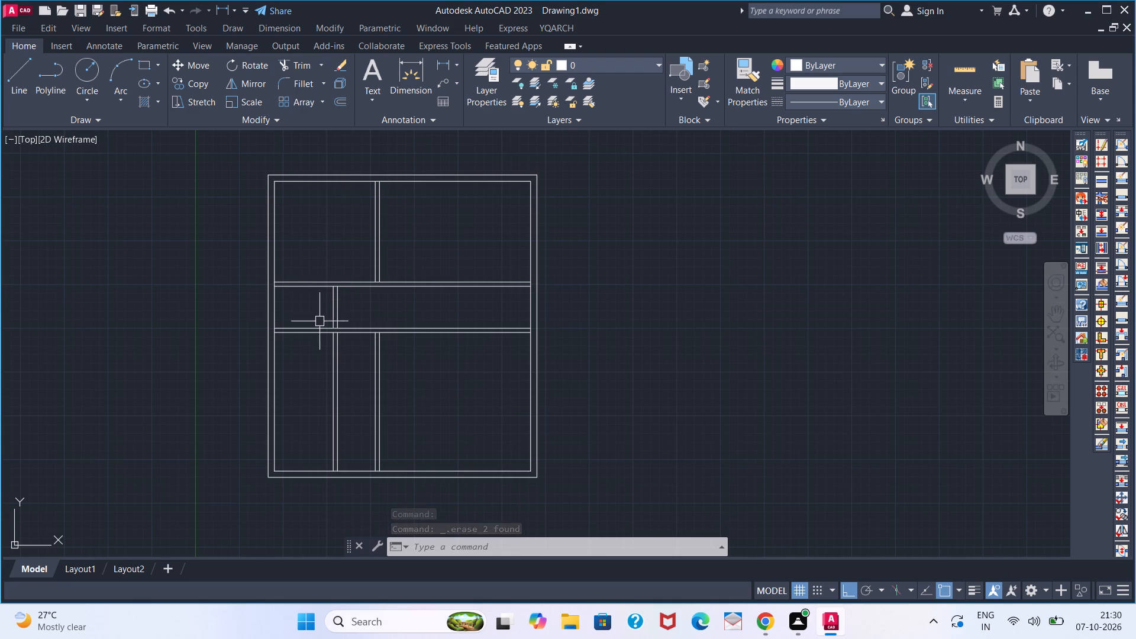
pyautogui.click(343, 383)
pyautogui.click(328, 386)
pyautogui.press('Delete')
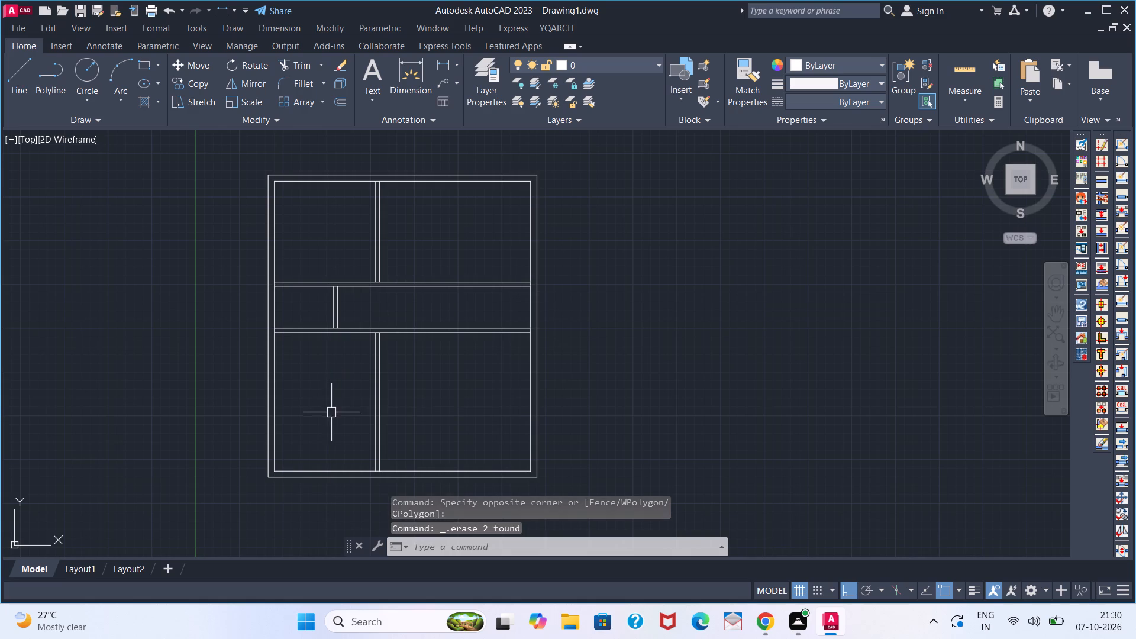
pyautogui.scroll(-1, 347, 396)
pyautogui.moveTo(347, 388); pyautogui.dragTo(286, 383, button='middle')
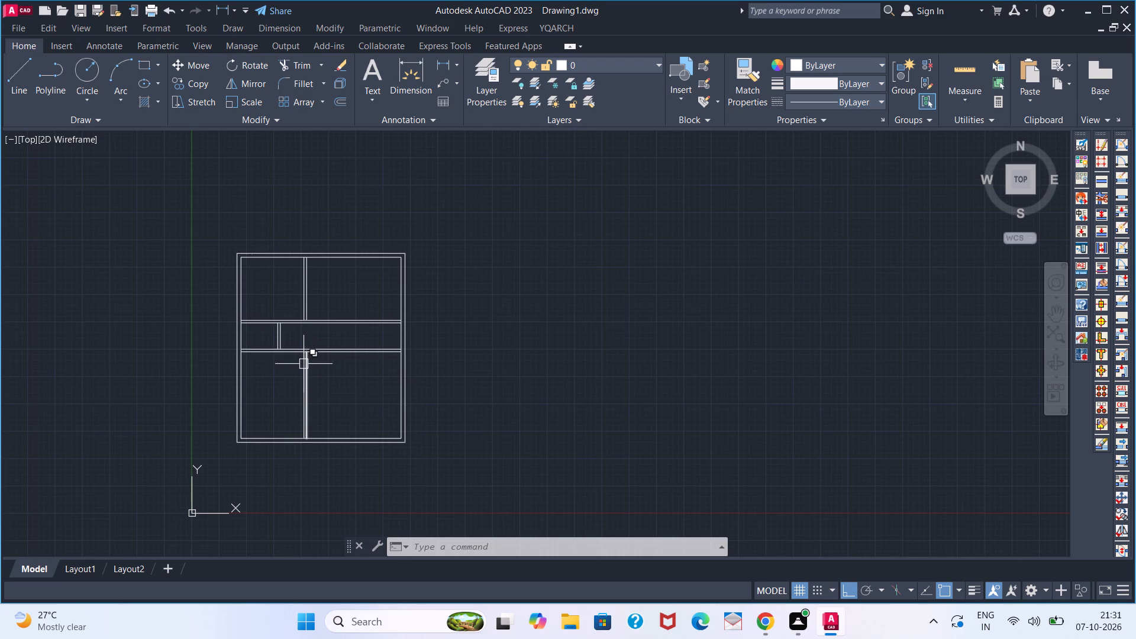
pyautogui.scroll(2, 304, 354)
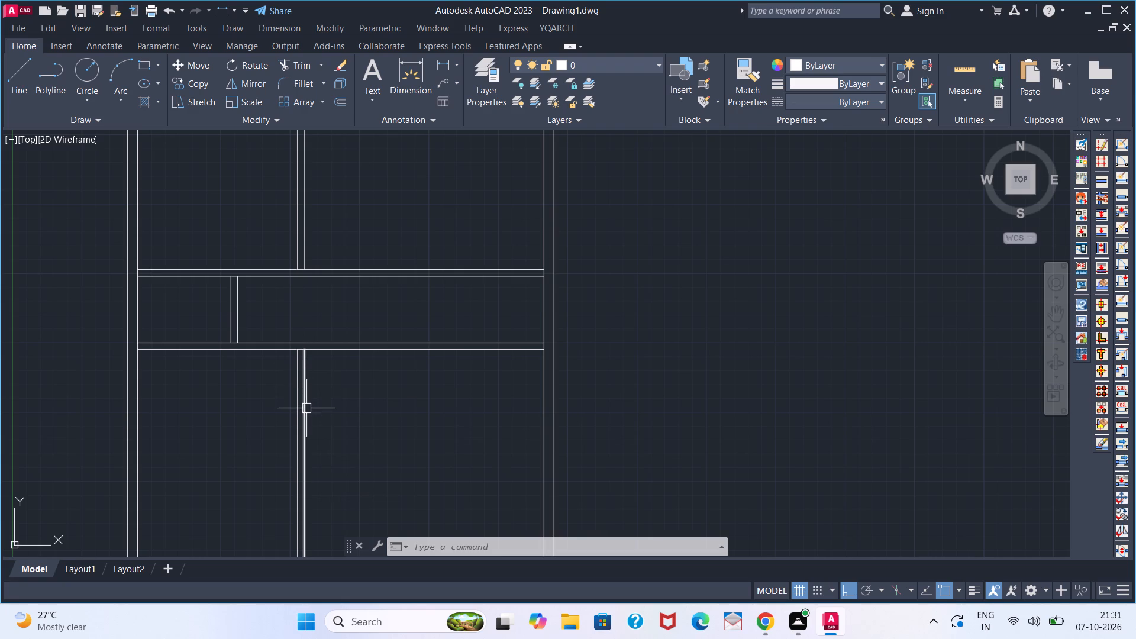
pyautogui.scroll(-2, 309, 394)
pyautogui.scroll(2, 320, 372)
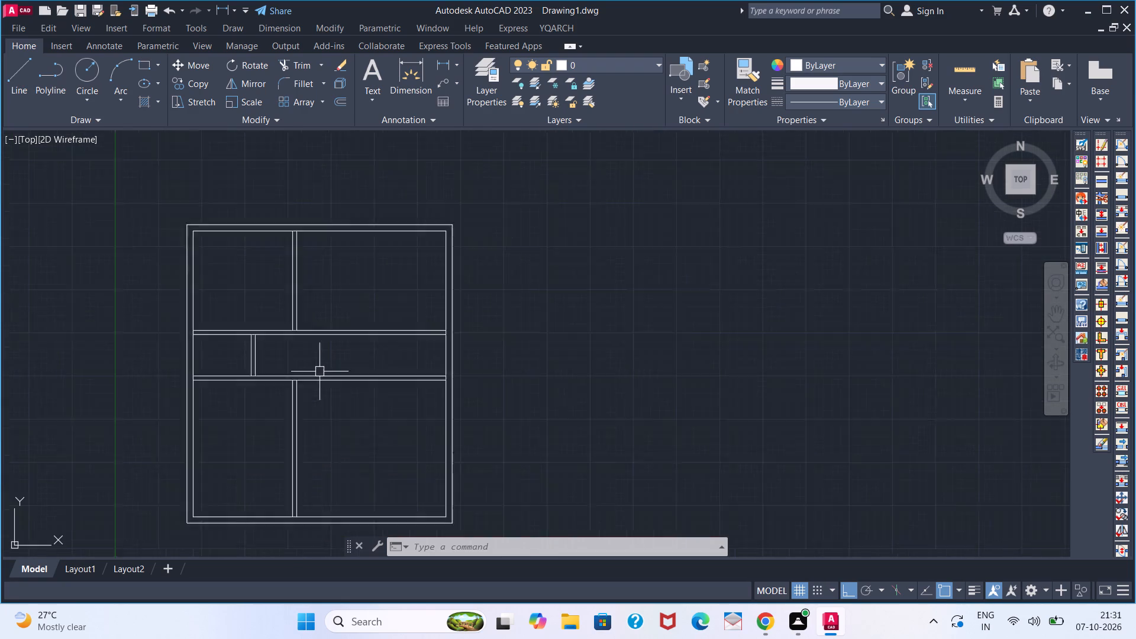
# Extend the right-hand line of the lower and upper vertical partitions across the horizontal partitions to their corridor-side lines.
pyautogui.press('e')
pyautogui.press('x')
pyautogui.press('space')
pyautogui.click(286, 421)
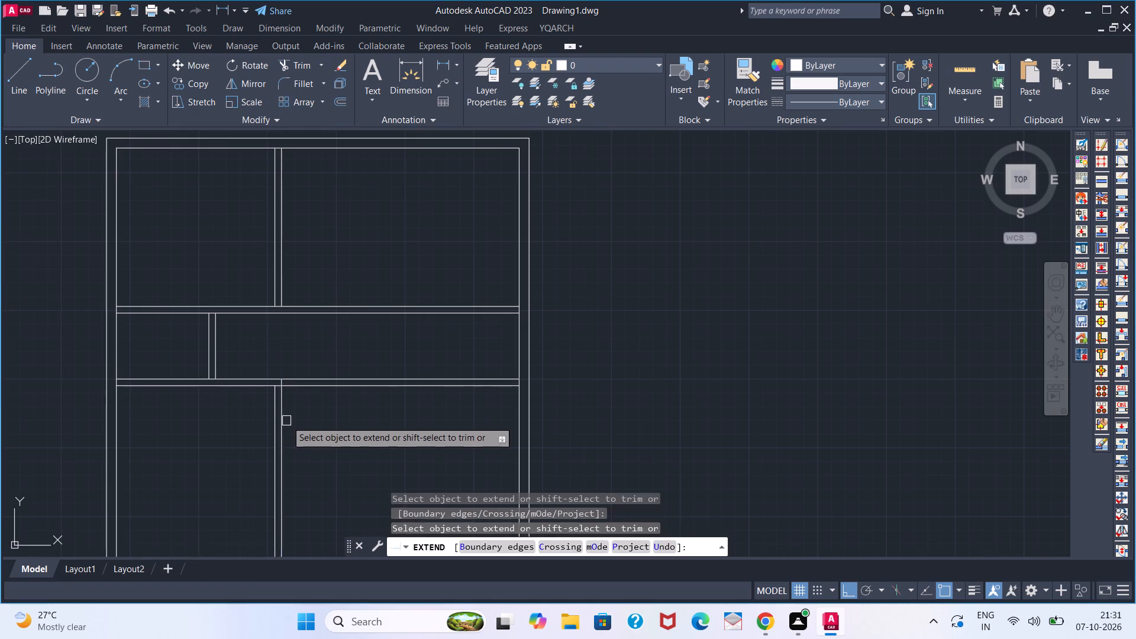
pyautogui.press('space')
pyautogui.press('space')
pyautogui.click(285, 292)
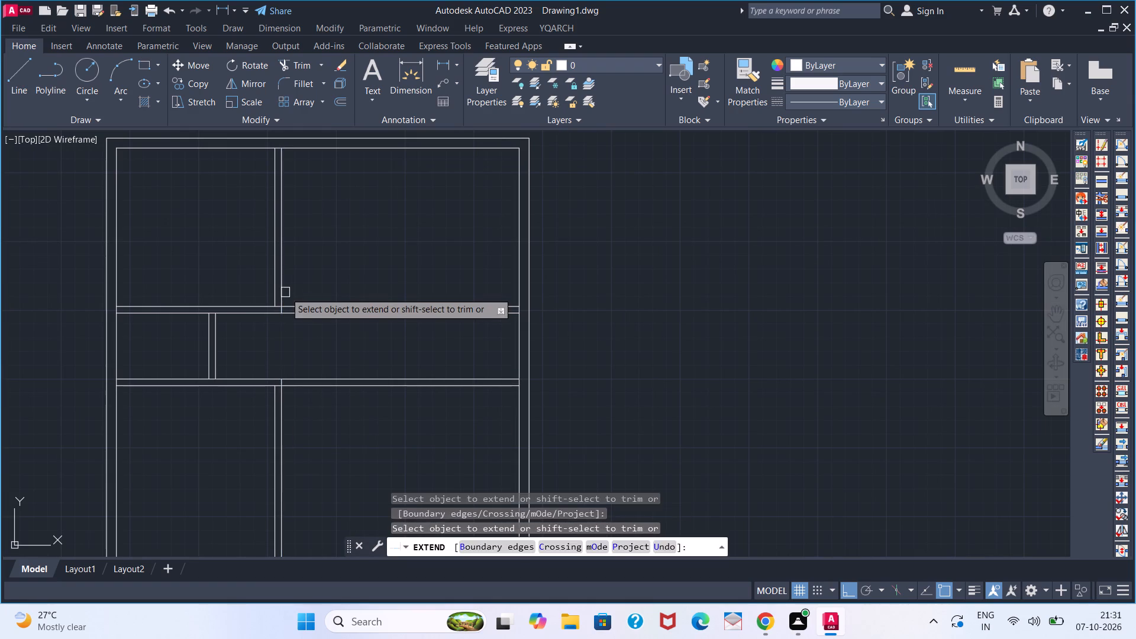
pyautogui.press('space')
# Trim both horizontal partitions' line pairs to the right of the long vertical partitions, leaving the right half of the plan open.
pyautogui.write('TR')
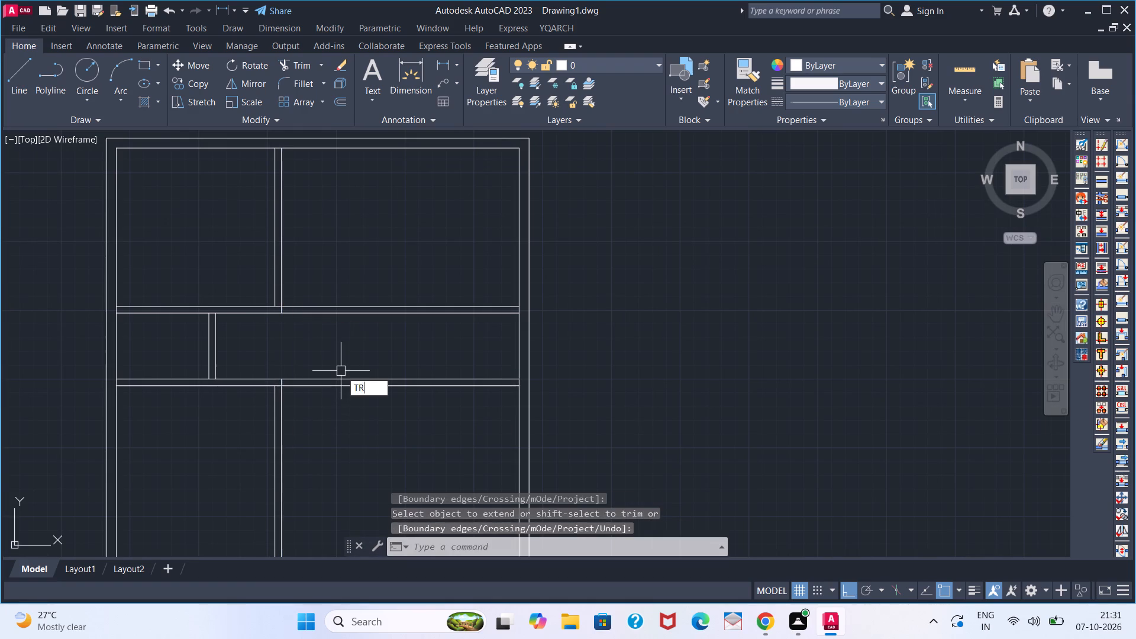
pyautogui.press('space')
pyautogui.click(341, 369)
pyautogui.click(334, 412)
pyautogui.click(344, 328)
pyautogui.click(347, 259)
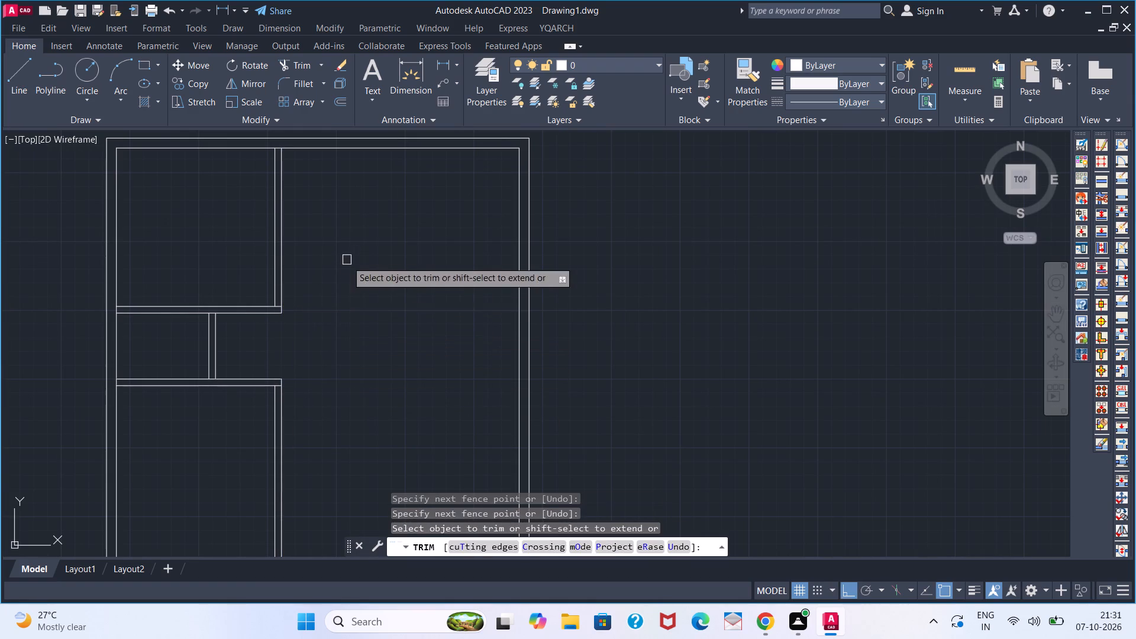
pyautogui.press('space')
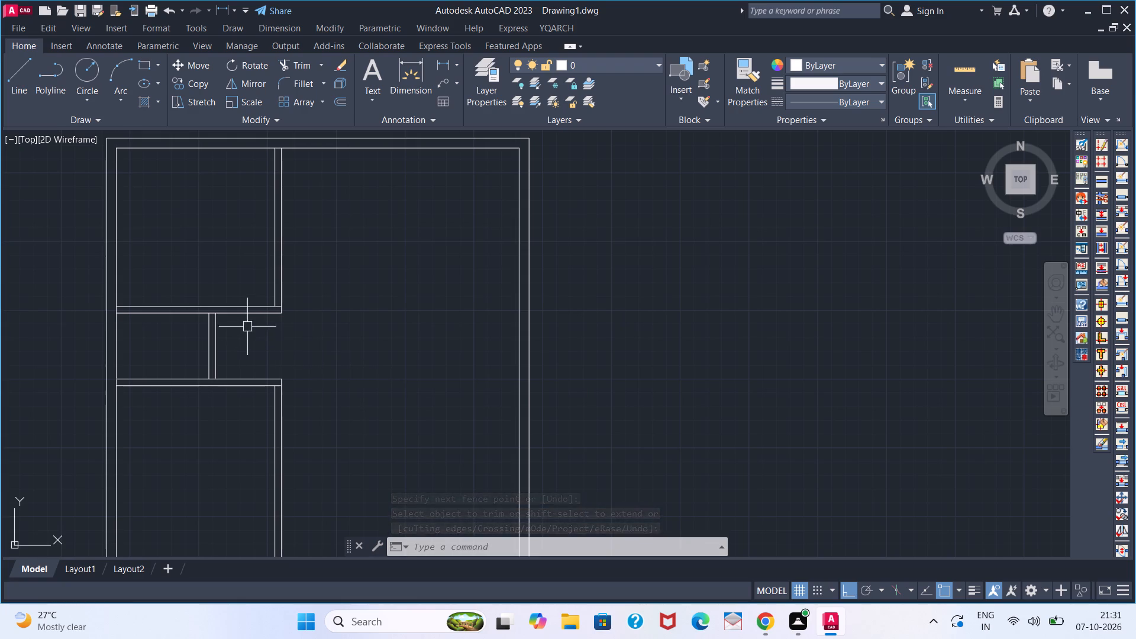
# Trim the leftover line ends inside the wall corners of the upper-left and lower-left rooms.
pyautogui.scroll(3, 267, 319)
pyautogui.press('t')
pyautogui.write('R')
pyautogui.press('space')
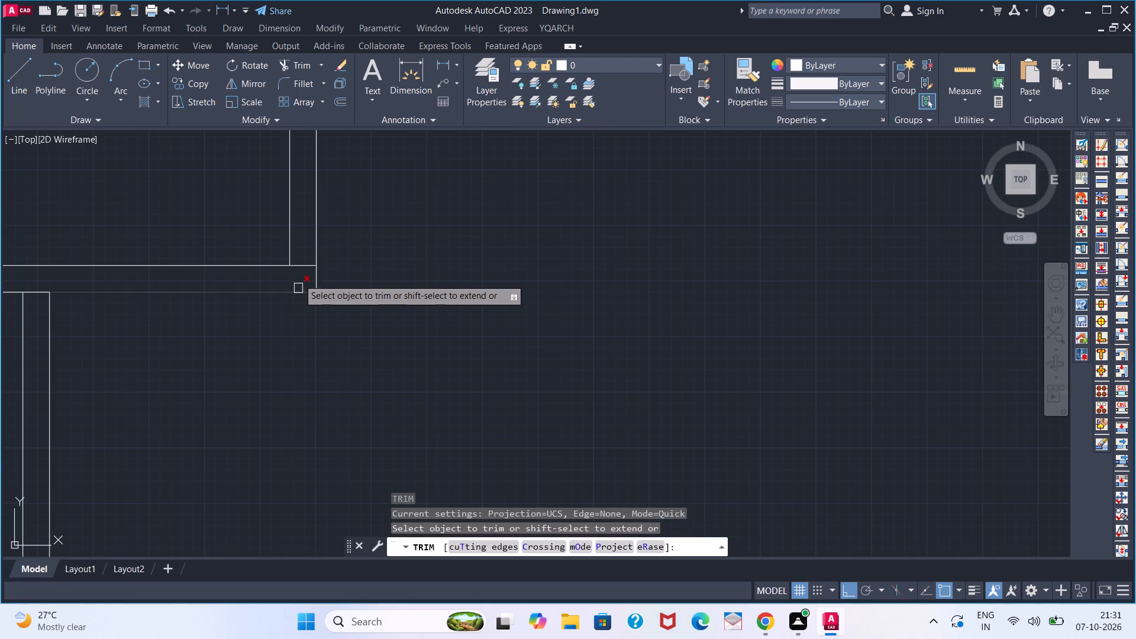
pyautogui.click(303, 269)
pyautogui.press('space')
pyautogui.scroll(-4, 305, 307)
pyautogui.scroll(1, 304, 353)
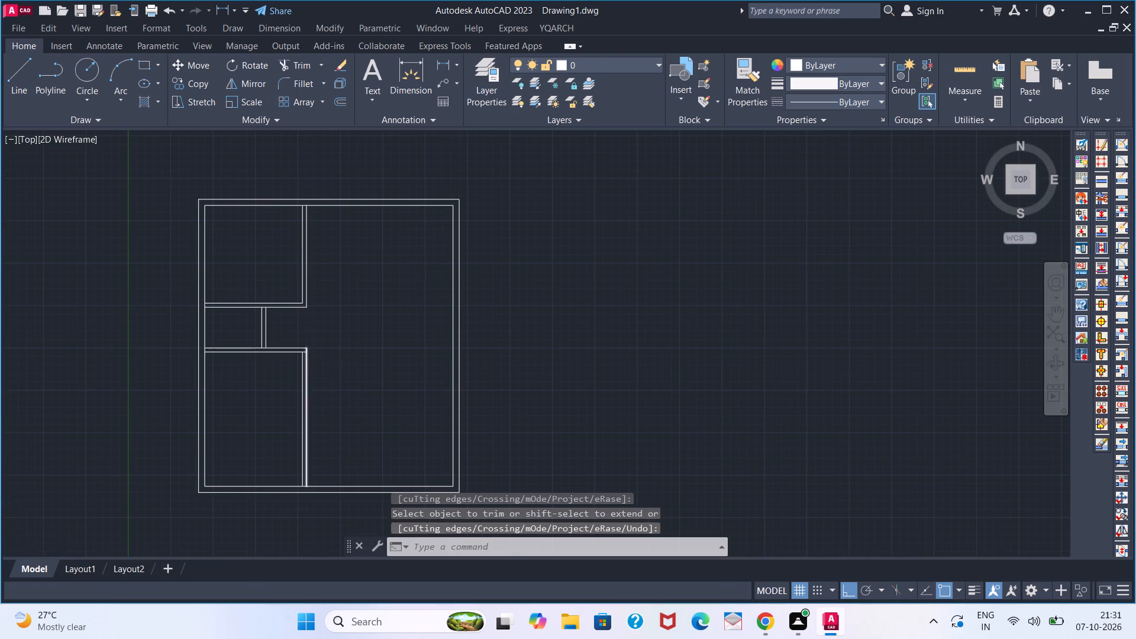
pyautogui.scroll(2, 304, 353)
pyautogui.press('space')
pyautogui.click(294, 352)
pyautogui.press('space')
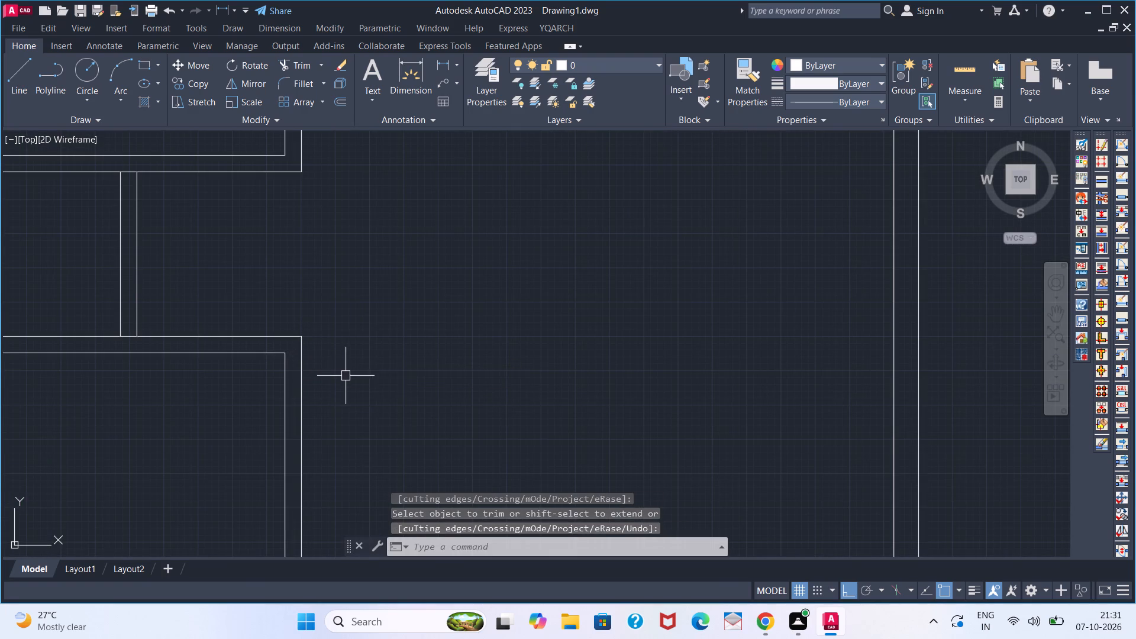
# Offset the top wall's inner line 5' downward, and offset that line by 6" to form a horizontal partition.
pyautogui.scroll(-3, 349, 384)
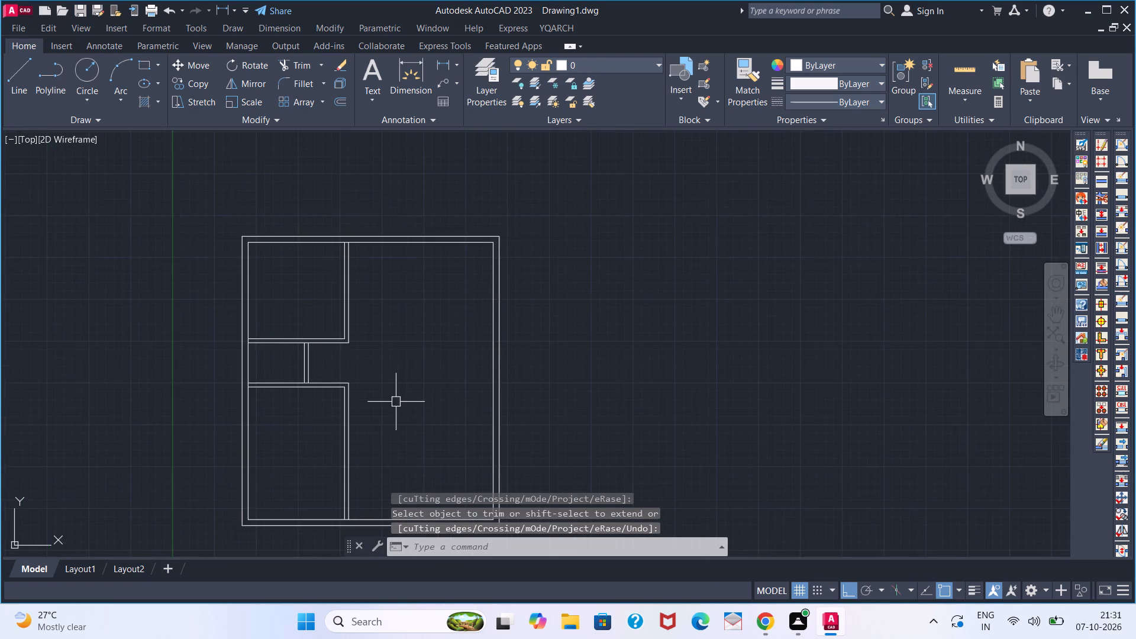
pyautogui.moveTo(396, 402); pyautogui.dragTo(343, 401, button='middle')
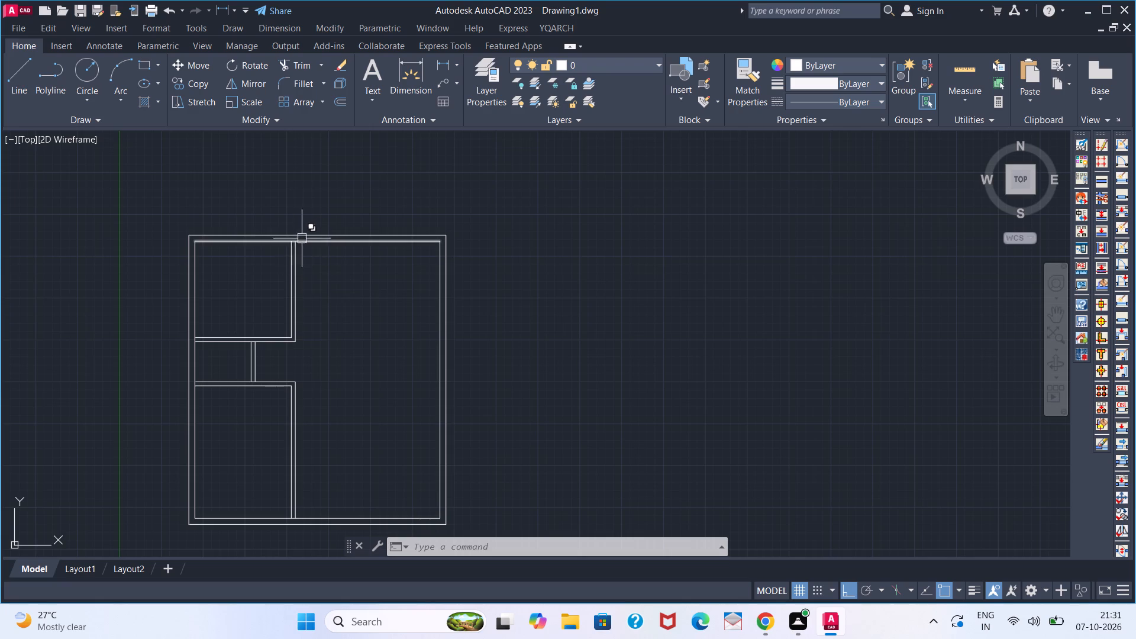
pyautogui.scroll(2, 315, 240)
pyautogui.press('o')
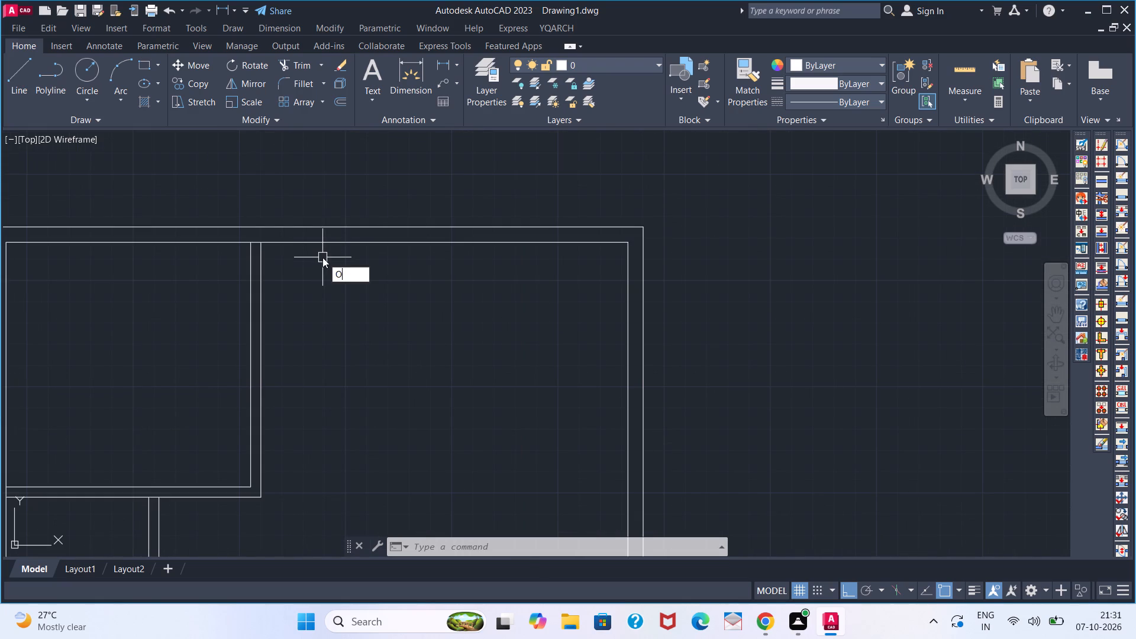
pyautogui.press('Return')
pyautogui.press('5')
pyautogui.press("'")
pyautogui.press('Return')
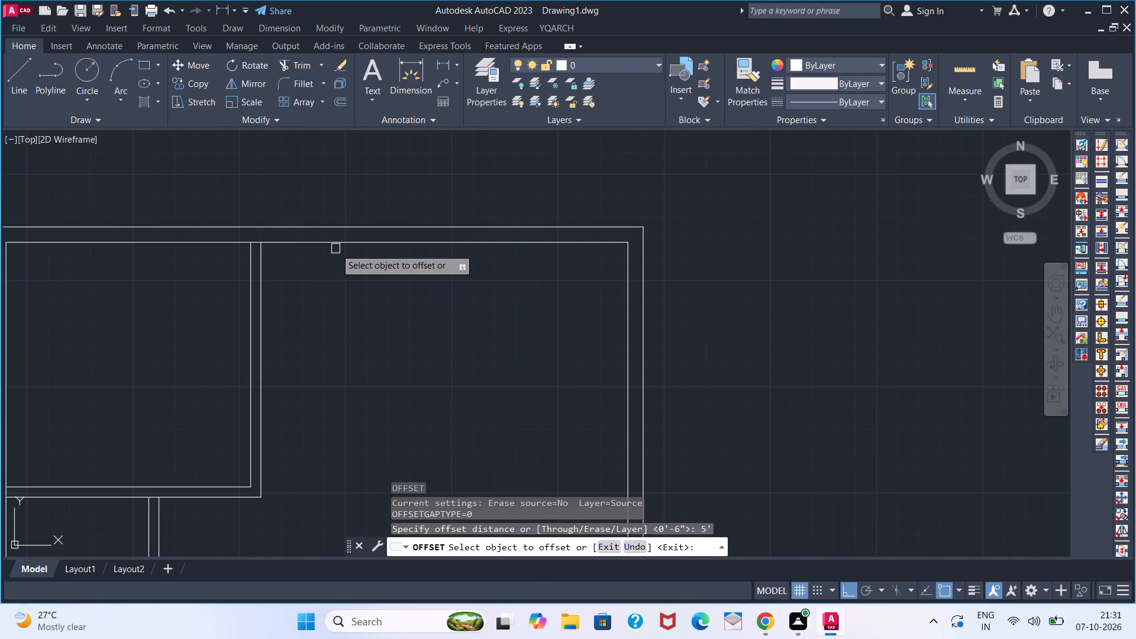
pyautogui.click(341, 240)
pyautogui.click(379, 325)
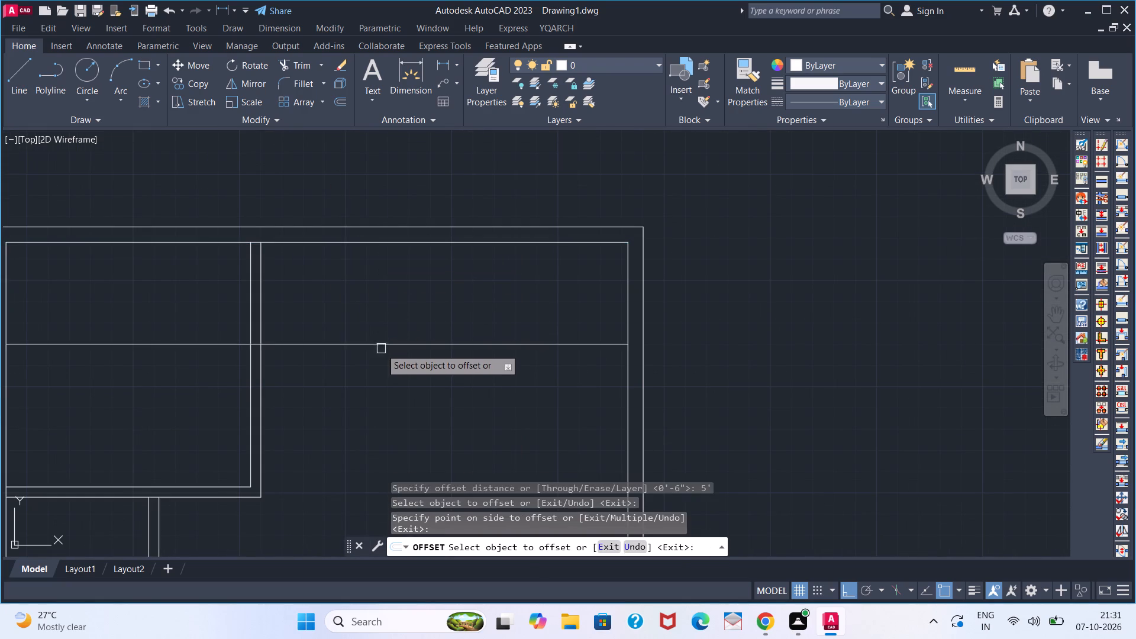
pyautogui.click(382, 345)
pyautogui.press('6')
pyautogui.press('Return')
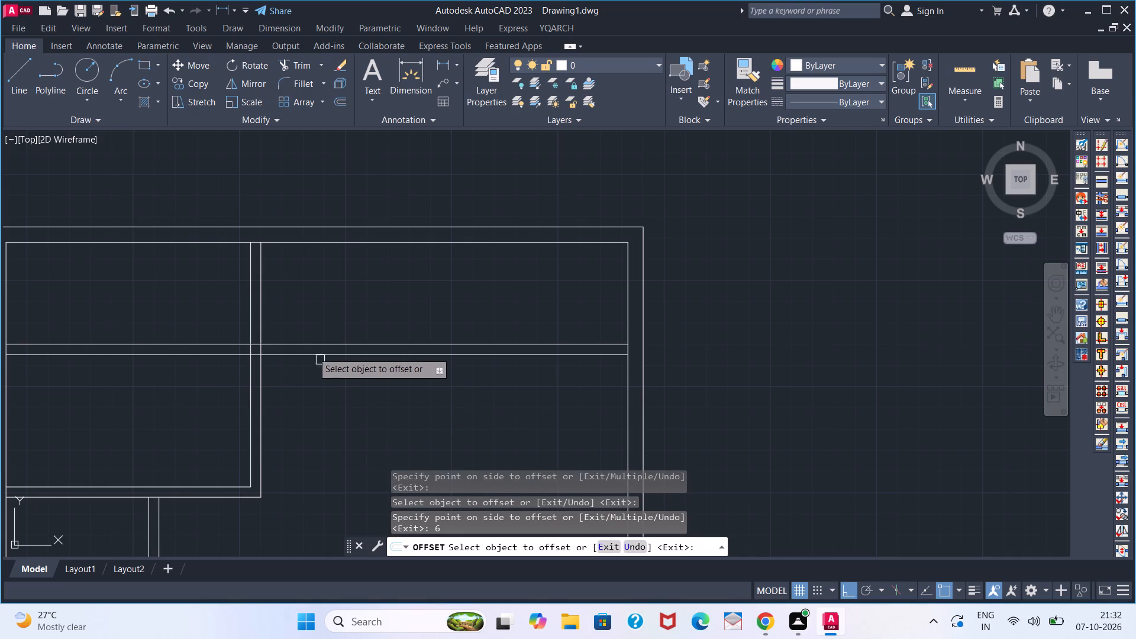
# Offset the upper vertical partition's right line 7' to the right, and offset that line by 6" for a second partition.
pyautogui.click(265, 303)
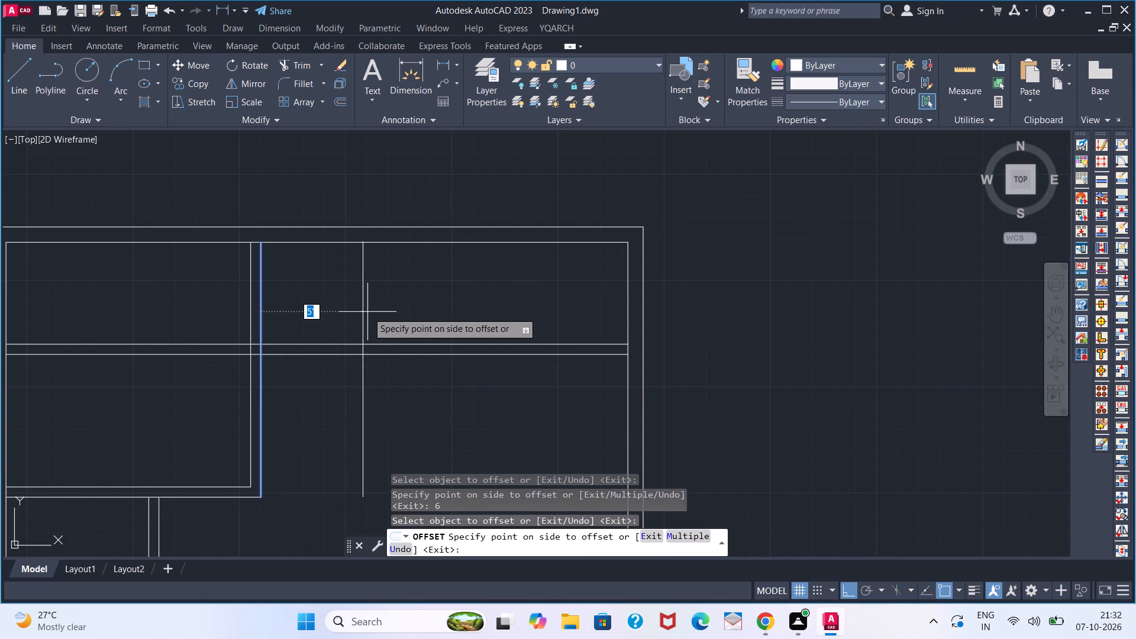
pyautogui.write("7'")
pyautogui.press('Return')
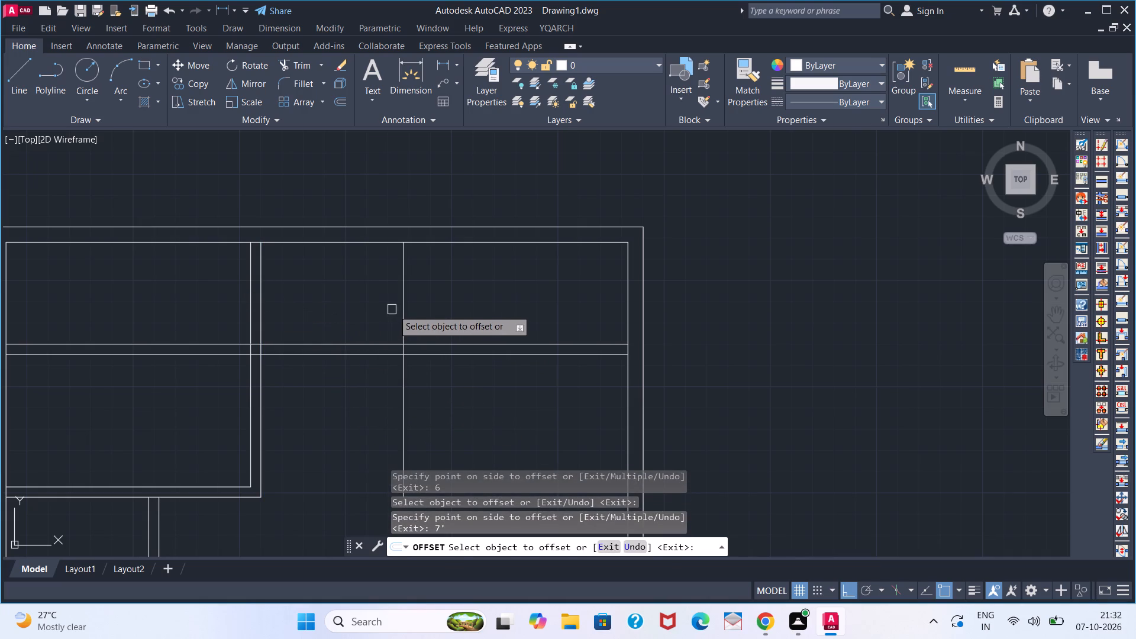
pyautogui.click(401, 311)
pyautogui.press('6')
pyautogui.press('Return')
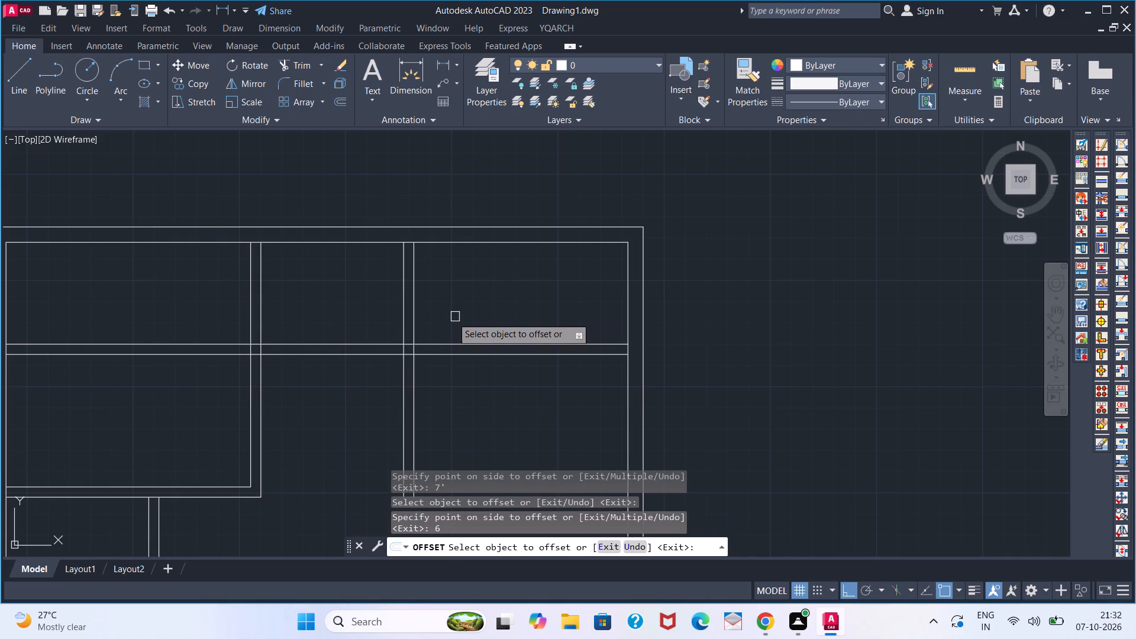
pyautogui.press('space')
# Trim the new vertical partition's two lines below the new horizontal partition.
pyautogui.write('TR')
pyautogui.press('space')
pyautogui.click(414, 364)
pyautogui.click(405, 366)
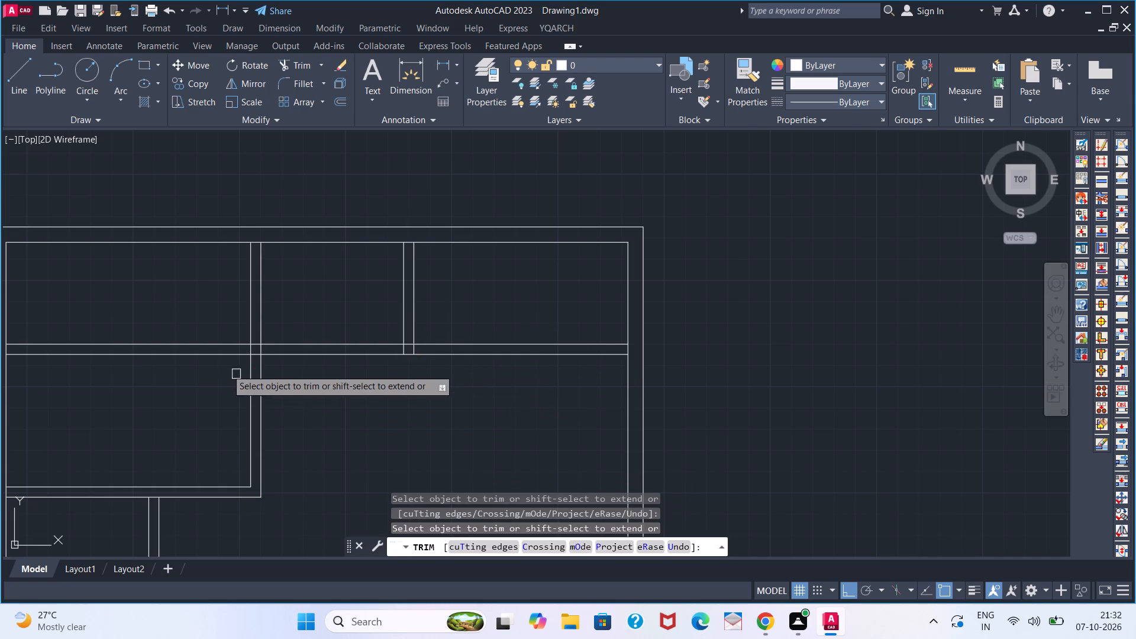
# Trim the new horizontal lines within the upper vertical partition and erase their leftover pieces inside the upper-left room.
pyautogui.scroll(4, 260, 350)
pyautogui.click(235, 316)
pyautogui.click(228, 377)
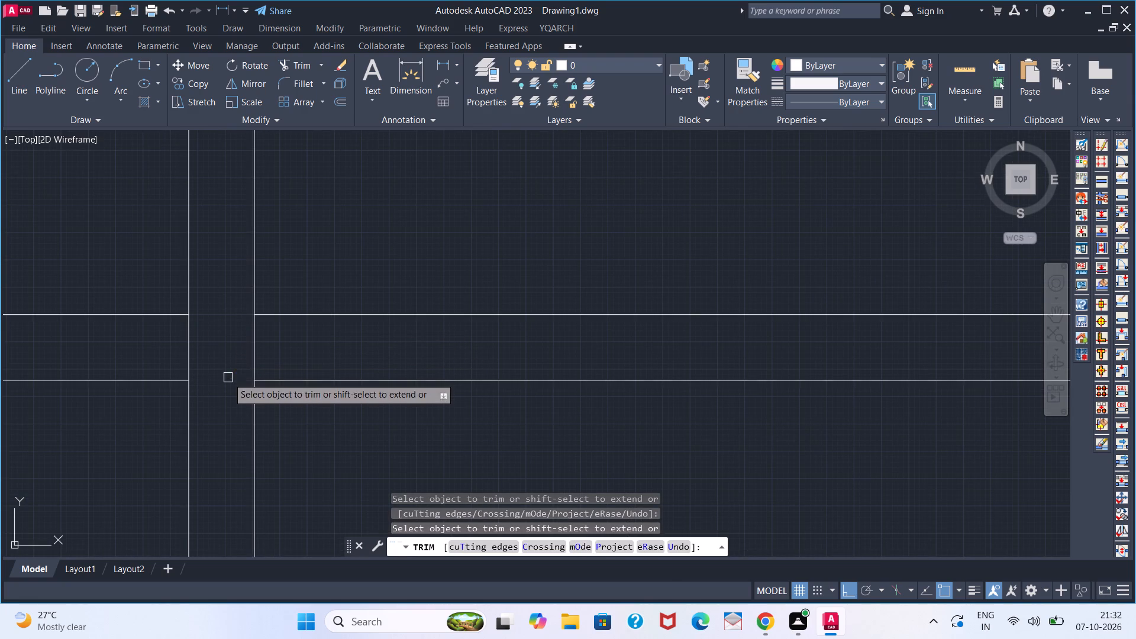
pyautogui.press('space')
pyautogui.click(167, 289)
pyautogui.click(57, 469)
pyautogui.press('Delete')
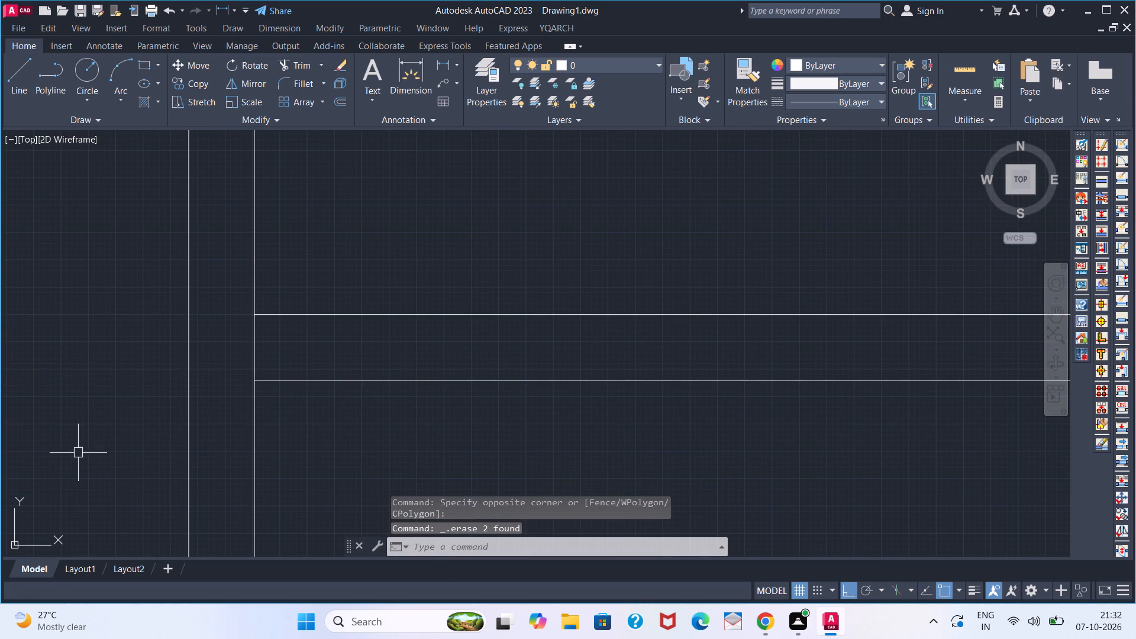
# Trim the new horizontal partition's two lines to the right of the new vertical partition.
pyautogui.scroll(-4, 160, 427)
pyautogui.scroll(2, 379, 407)
pyautogui.write('TR')
pyautogui.press('space')
pyautogui.click(367, 416)
pyautogui.click(346, 456)
pyautogui.press('space')
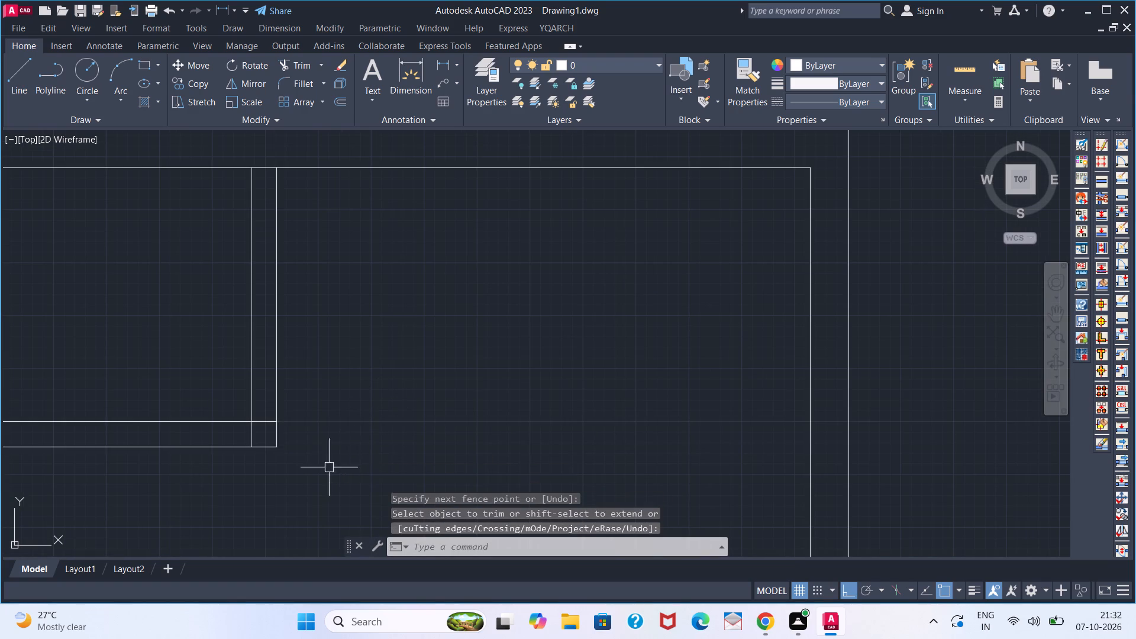
# Trim the overlapping line ends at the lower-right wall corner of the small room against the top wall.
pyautogui.scroll(-3, 317, 470)
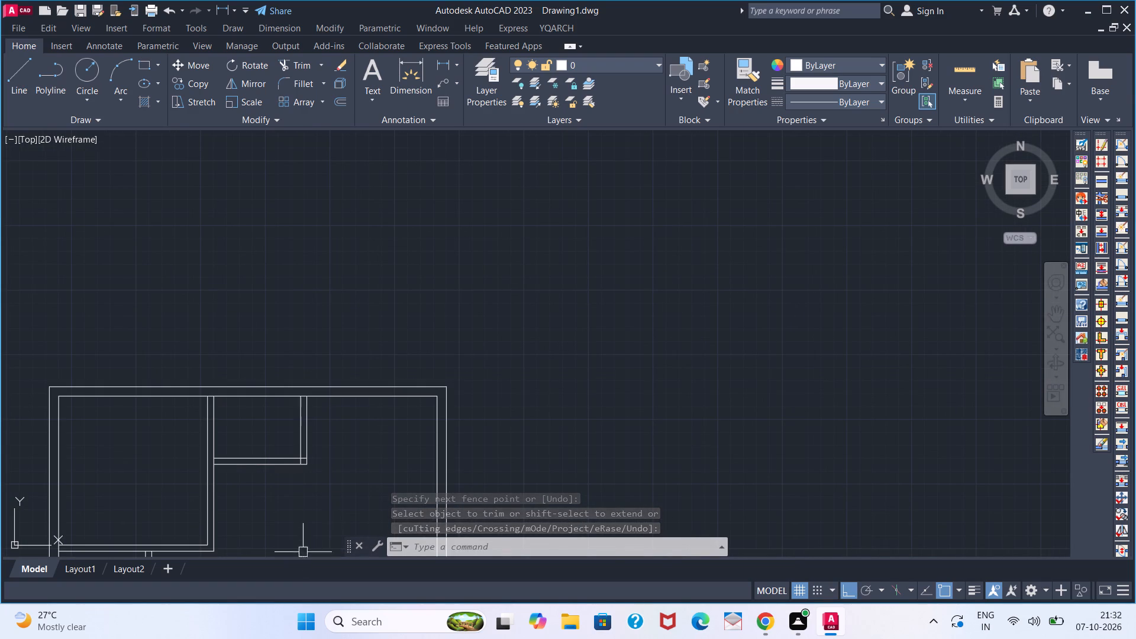
pyautogui.moveTo(335, 486); pyautogui.dragTo(428, 380, button='middle')
pyautogui.moveTo(429, 379); pyautogui.dragTo(436, 369, button='middle')
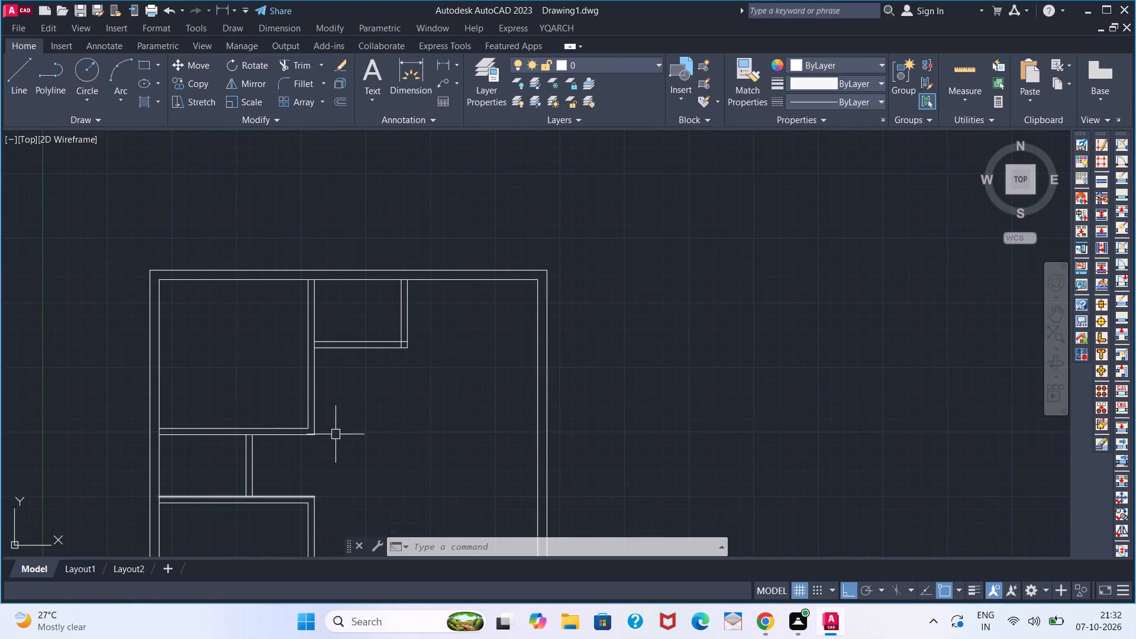
pyautogui.moveTo(335, 434); pyautogui.dragTo(404, 353, button='middle')
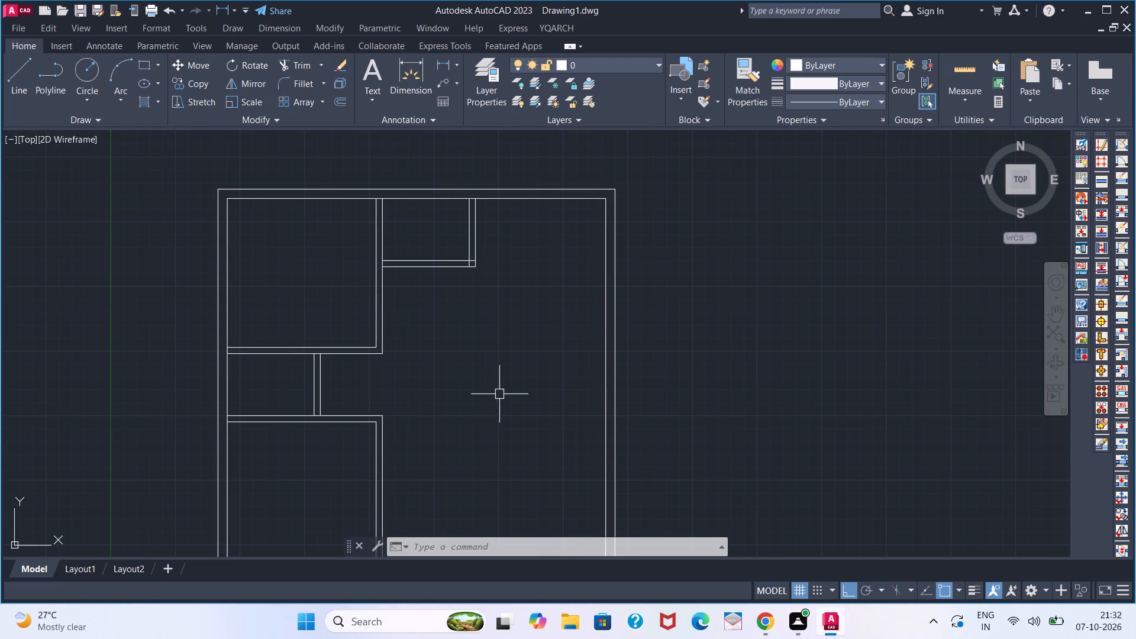
pyautogui.moveTo(495, 379); pyautogui.dragTo(428, 309, button='middle')
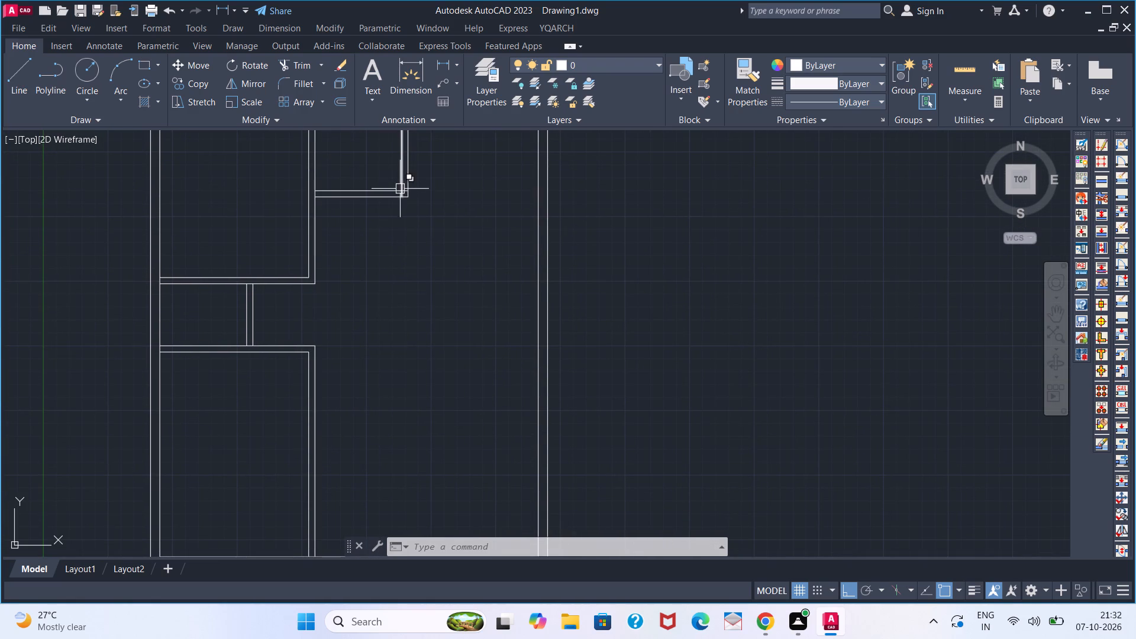
pyautogui.write('TR')
pyautogui.press('space')
pyautogui.scroll(2, 399, 193)
pyautogui.click(399, 199)
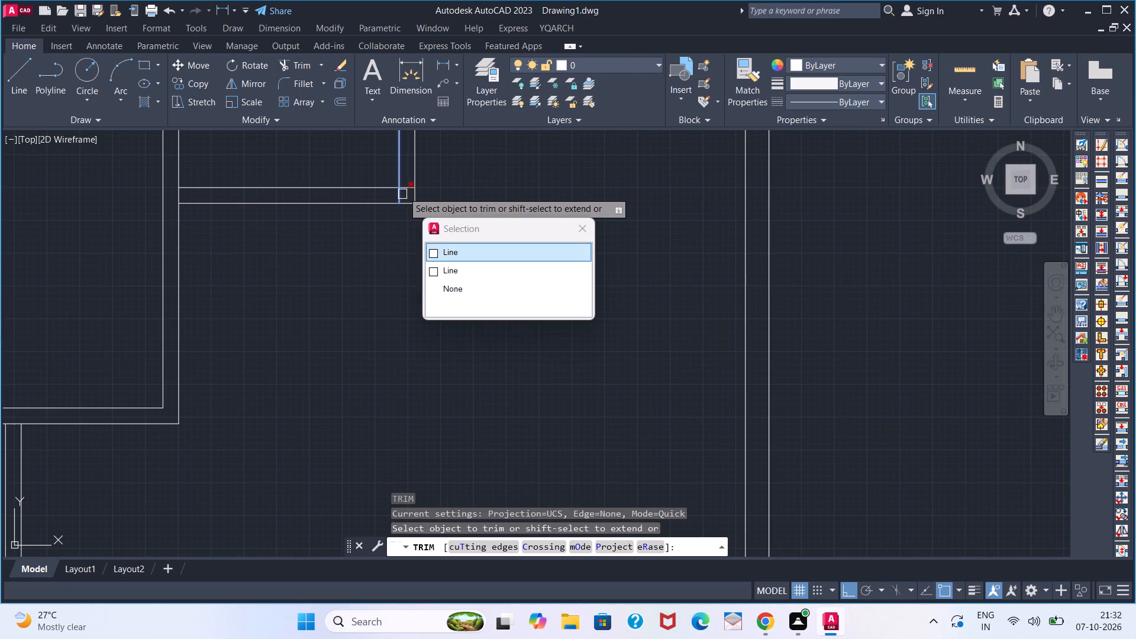
pyautogui.press('Escape')
pyautogui.scroll(3, 402, 191)
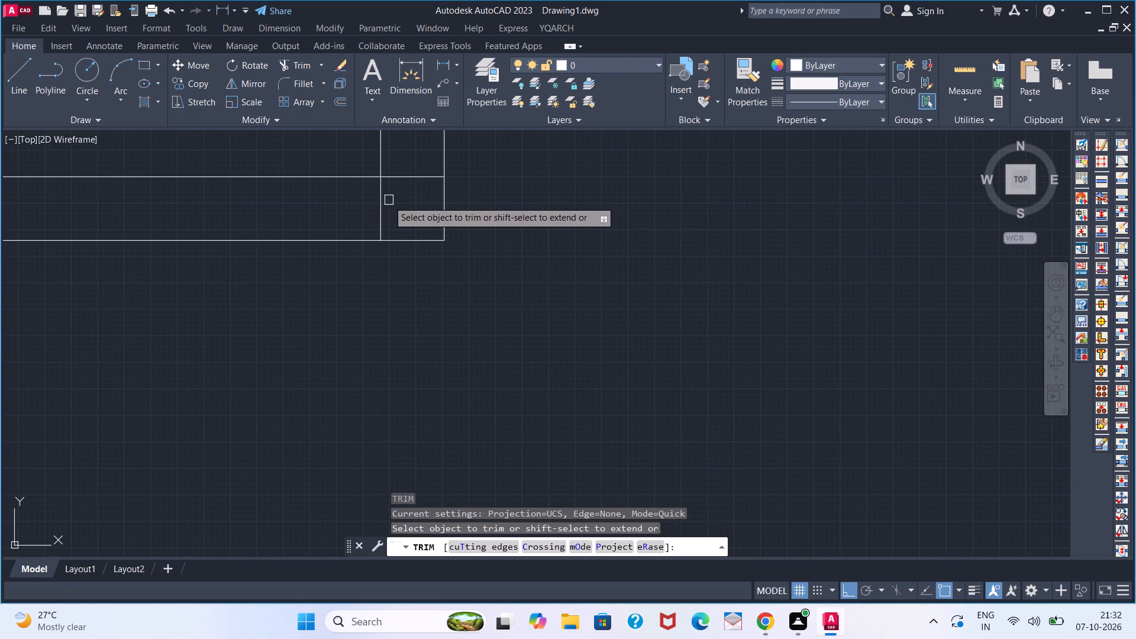
pyautogui.click(382, 211)
pyautogui.click(406, 178)
pyautogui.press('space')
pyautogui.scroll(-5, 407, 230)
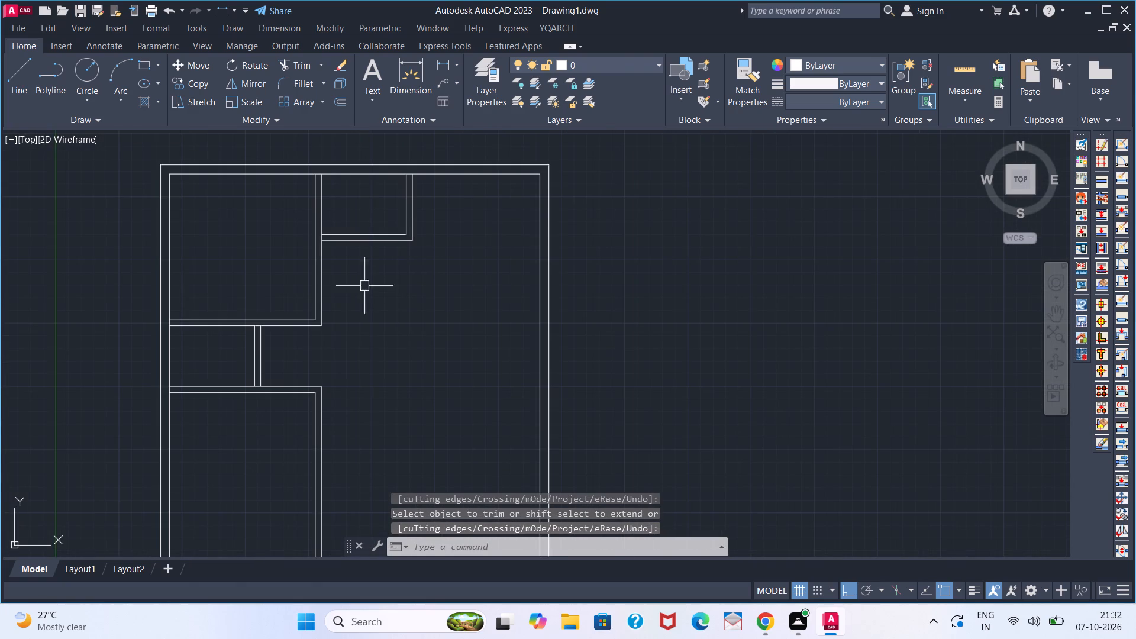
# Trim the horizontal partition lines between the short middle partition's two lines at its upper and lower junctions.
pyautogui.scroll(3, 259, 335)
pyautogui.press('space')
pyautogui.click(246, 293)
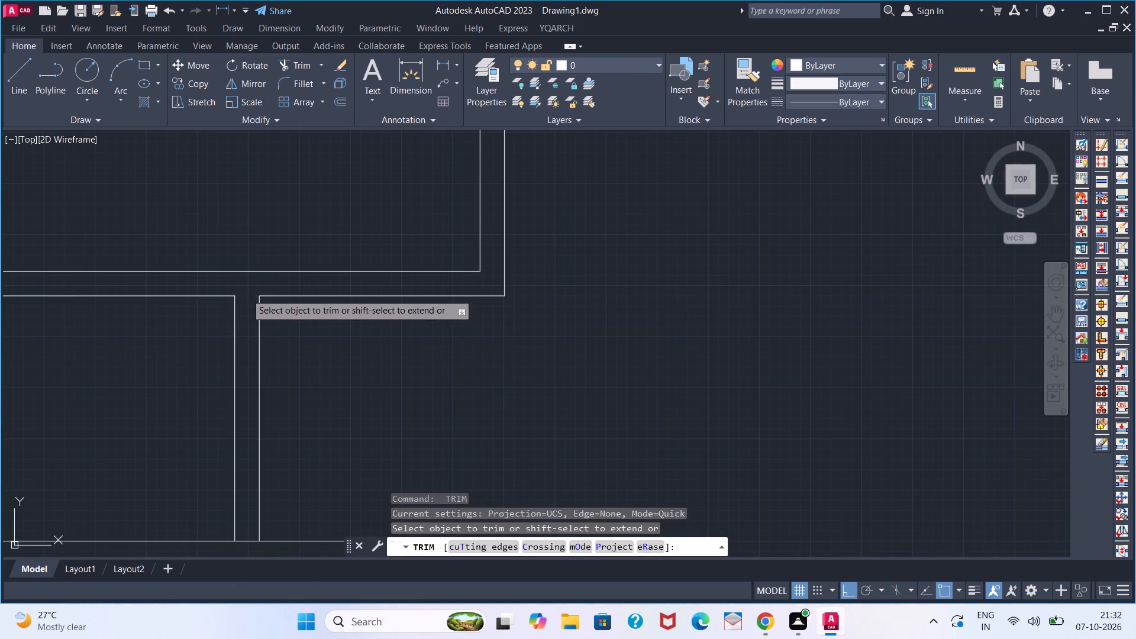
pyautogui.press('Escape')
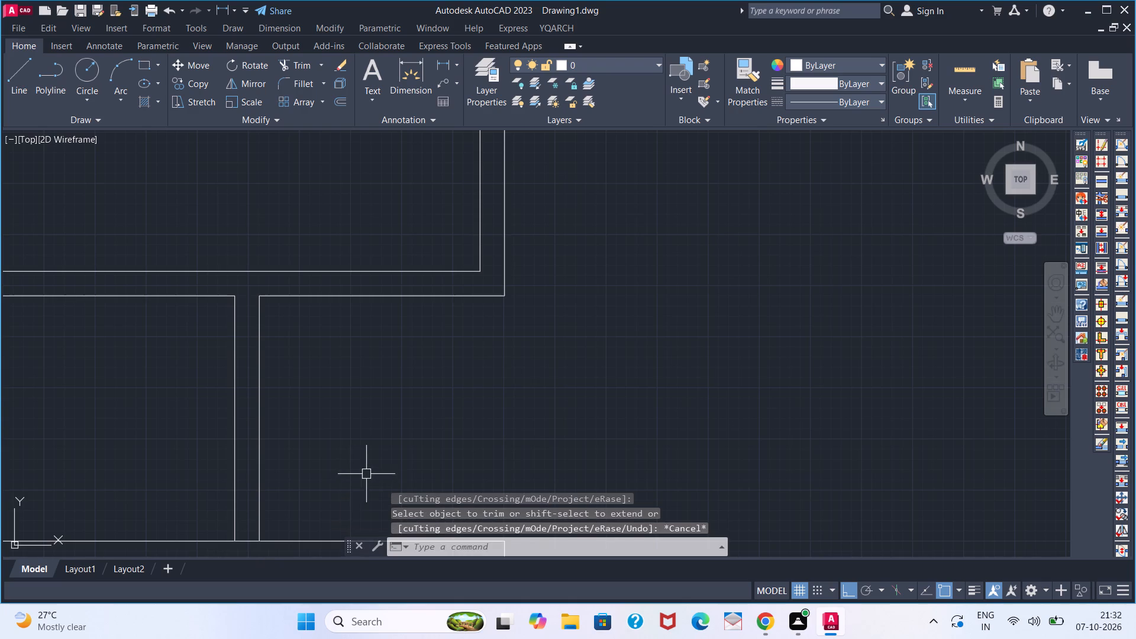
pyautogui.scroll(-1, 373, 477)
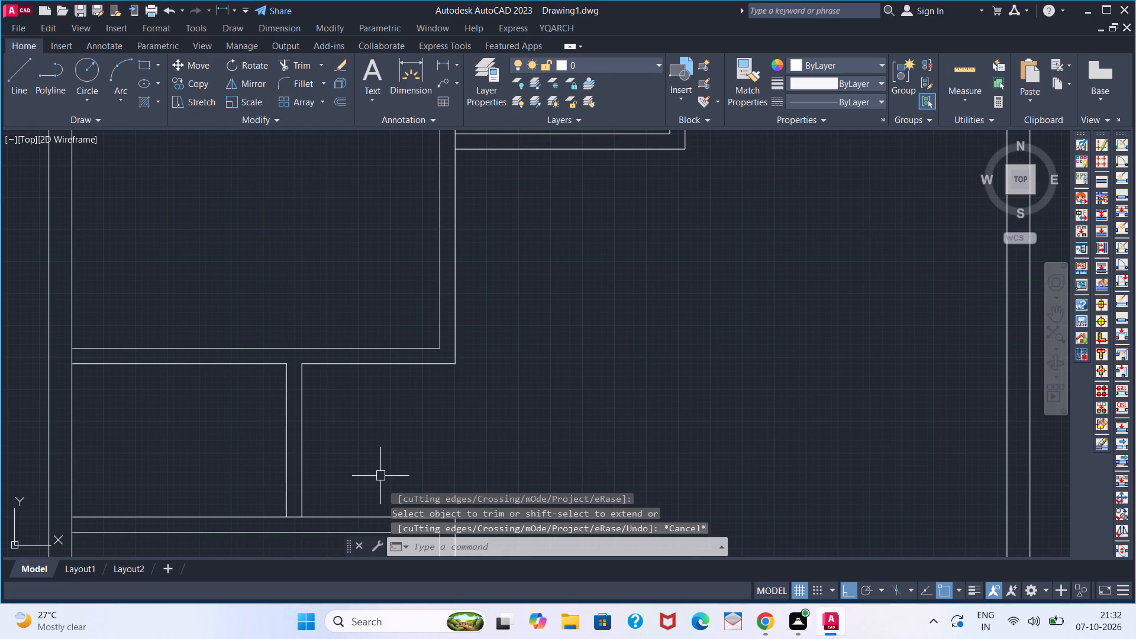
pyautogui.press('space')
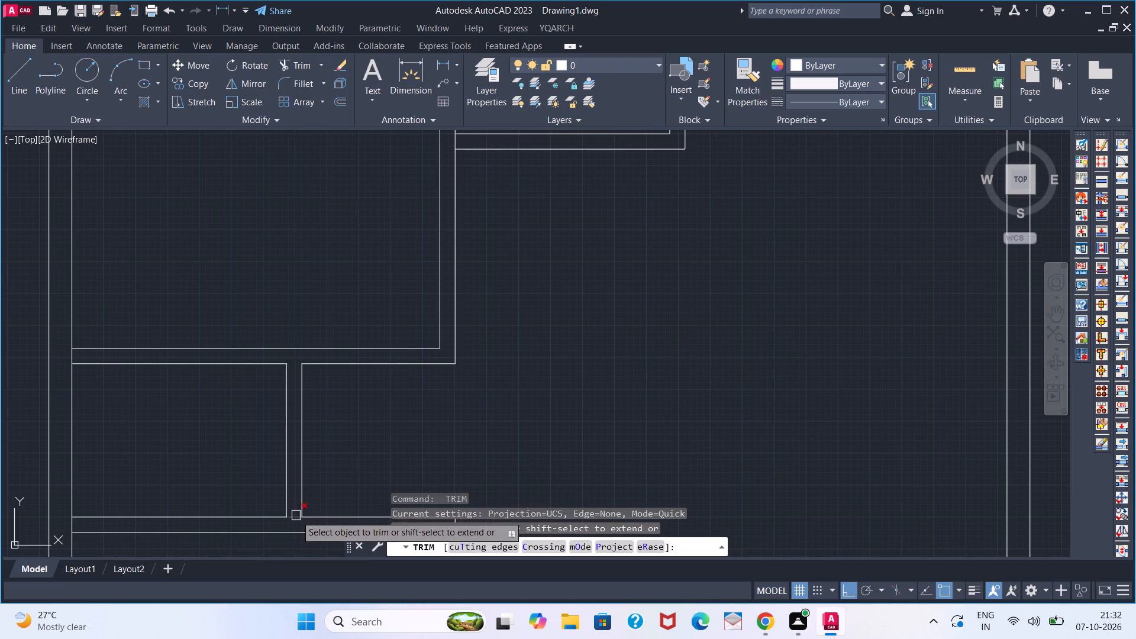
pyautogui.click(297, 512)
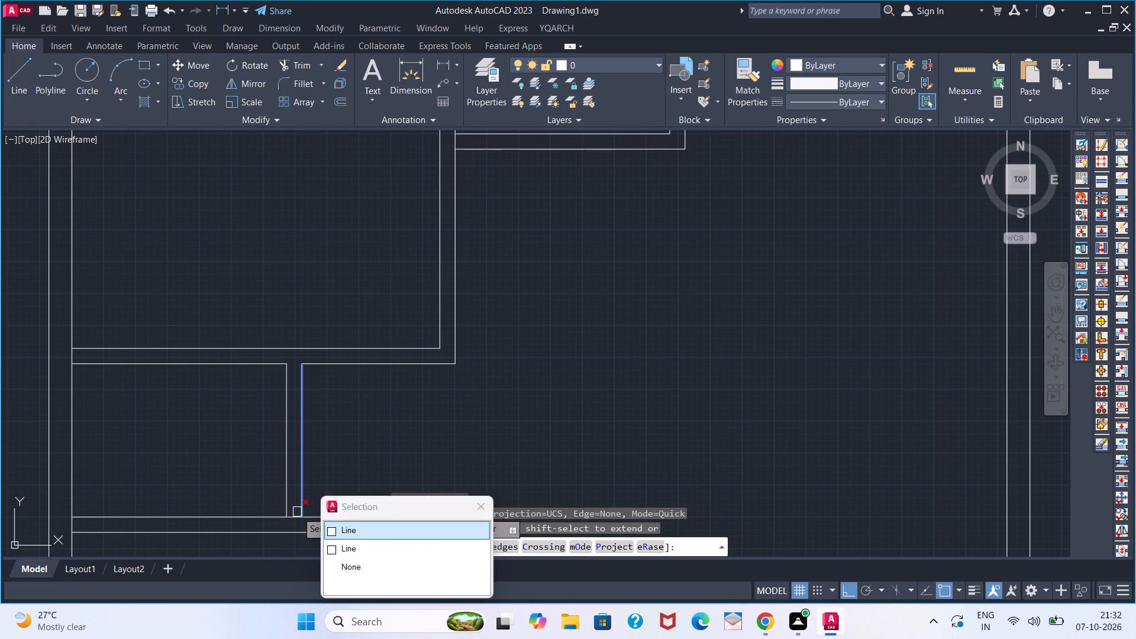
pyautogui.press('Escape')
pyautogui.click(295, 512)
pyautogui.press('space')
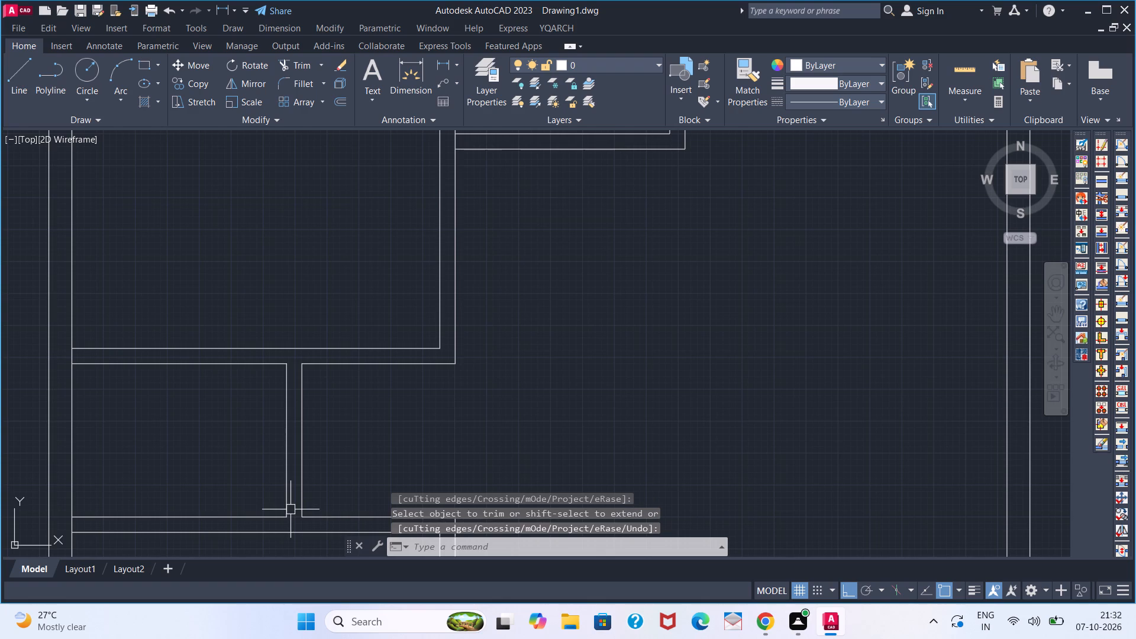
# Extend the short middle partition's left line down to the lower line of the lower horizontal partition.
pyautogui.write('EX')
pyautogui.press('space')
pyautogui.click(289, 509)
pyautogui.press('space')
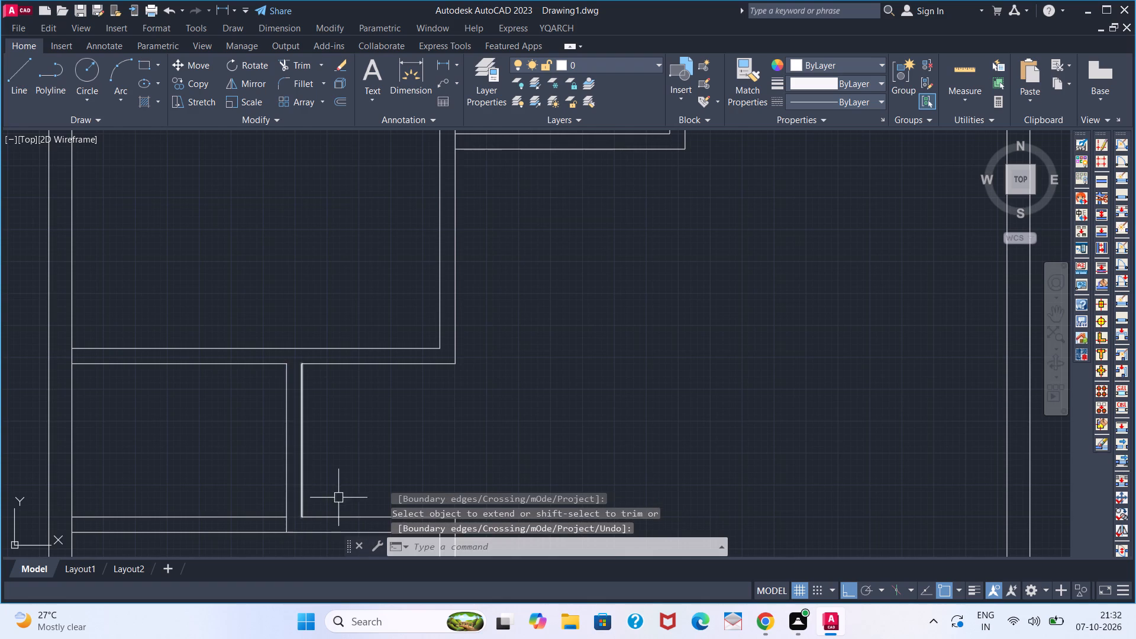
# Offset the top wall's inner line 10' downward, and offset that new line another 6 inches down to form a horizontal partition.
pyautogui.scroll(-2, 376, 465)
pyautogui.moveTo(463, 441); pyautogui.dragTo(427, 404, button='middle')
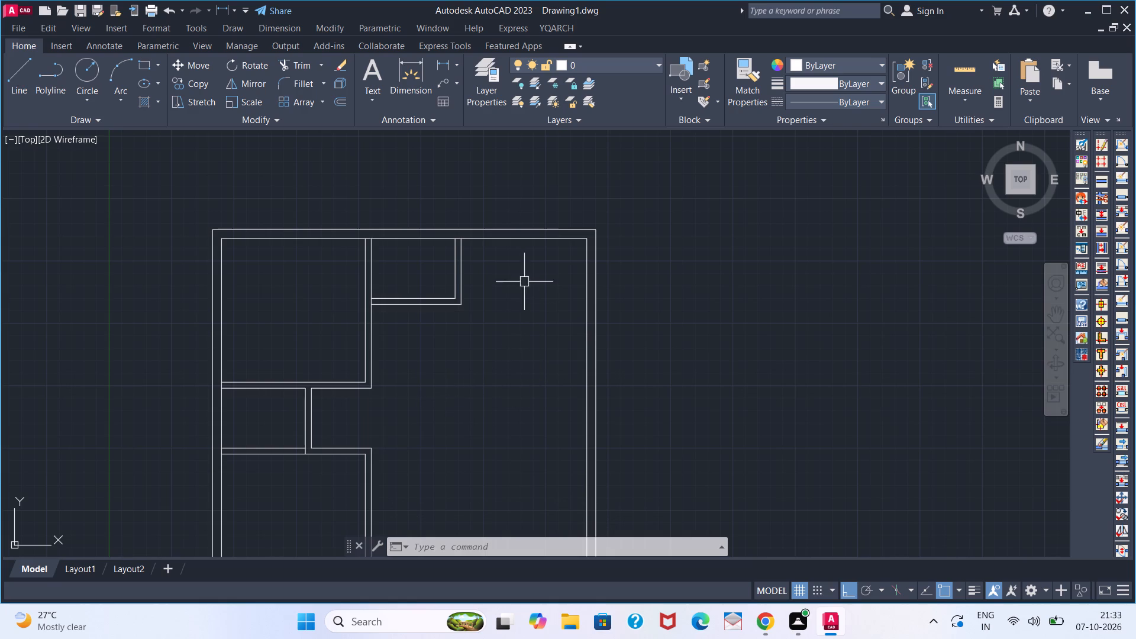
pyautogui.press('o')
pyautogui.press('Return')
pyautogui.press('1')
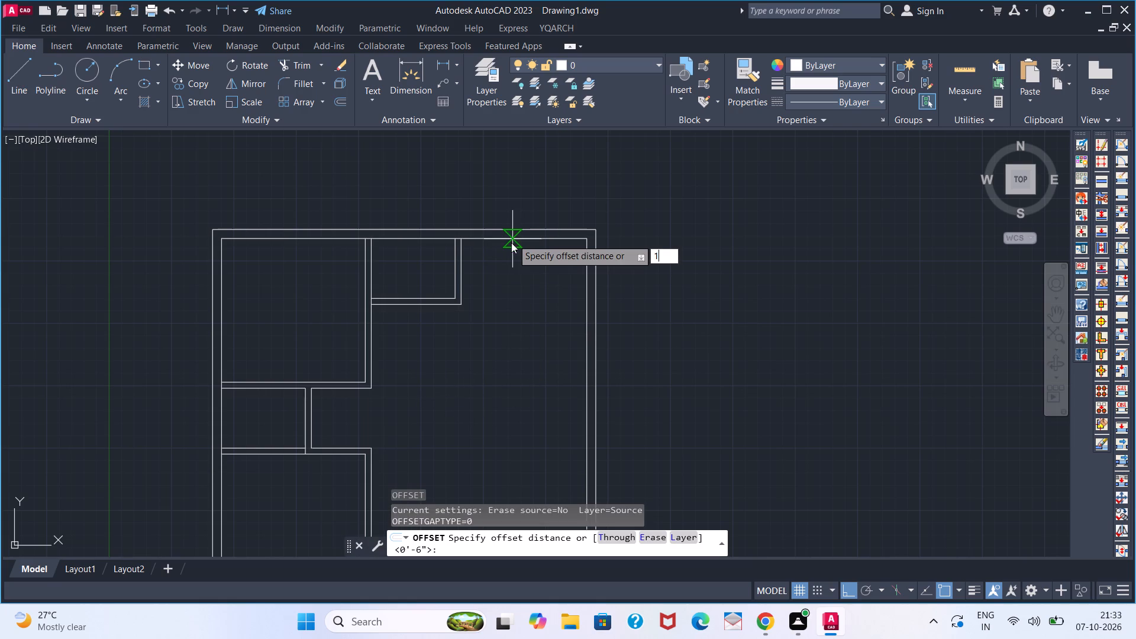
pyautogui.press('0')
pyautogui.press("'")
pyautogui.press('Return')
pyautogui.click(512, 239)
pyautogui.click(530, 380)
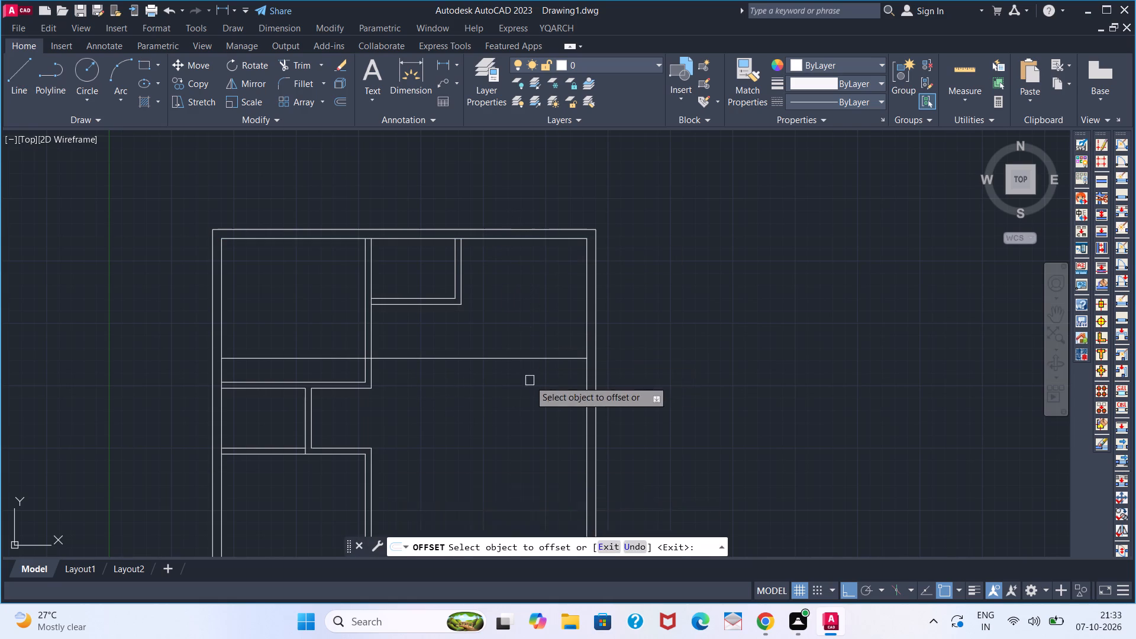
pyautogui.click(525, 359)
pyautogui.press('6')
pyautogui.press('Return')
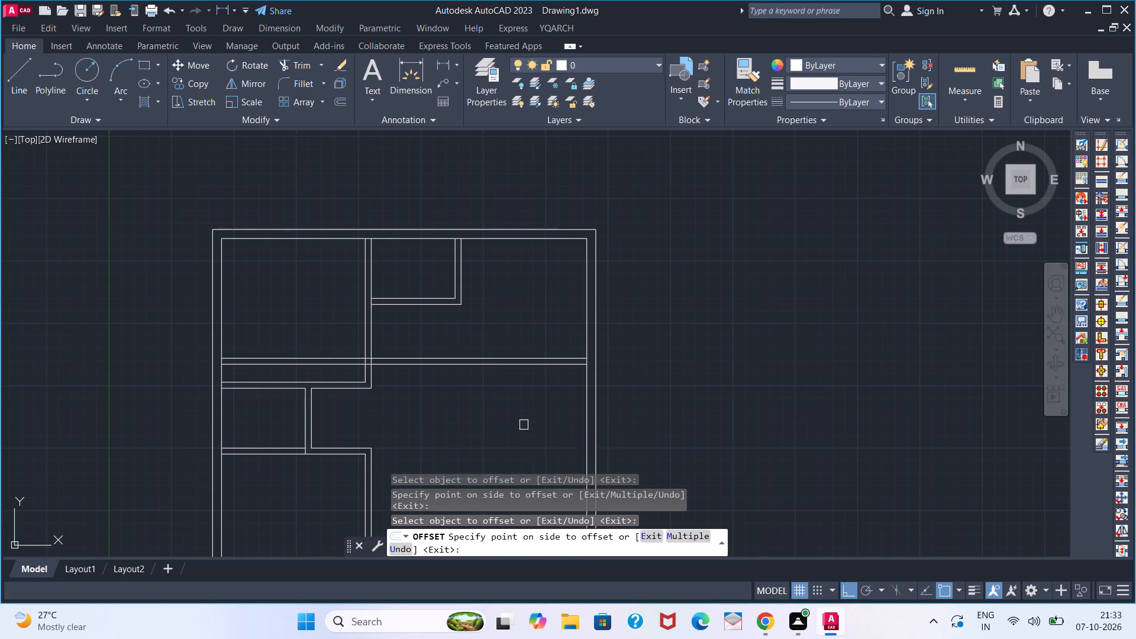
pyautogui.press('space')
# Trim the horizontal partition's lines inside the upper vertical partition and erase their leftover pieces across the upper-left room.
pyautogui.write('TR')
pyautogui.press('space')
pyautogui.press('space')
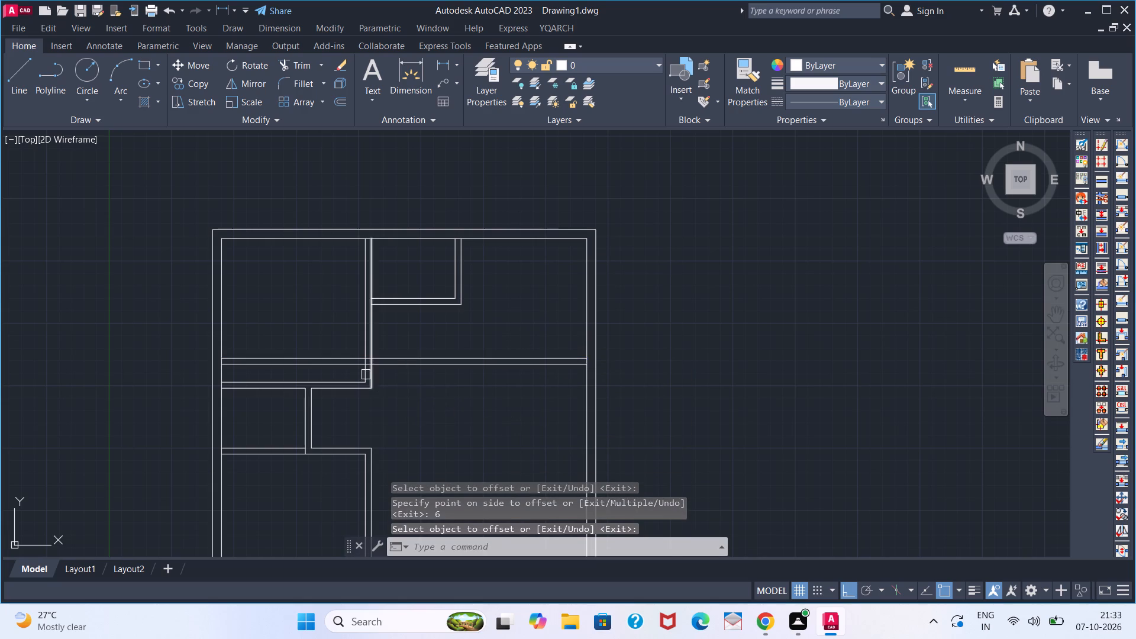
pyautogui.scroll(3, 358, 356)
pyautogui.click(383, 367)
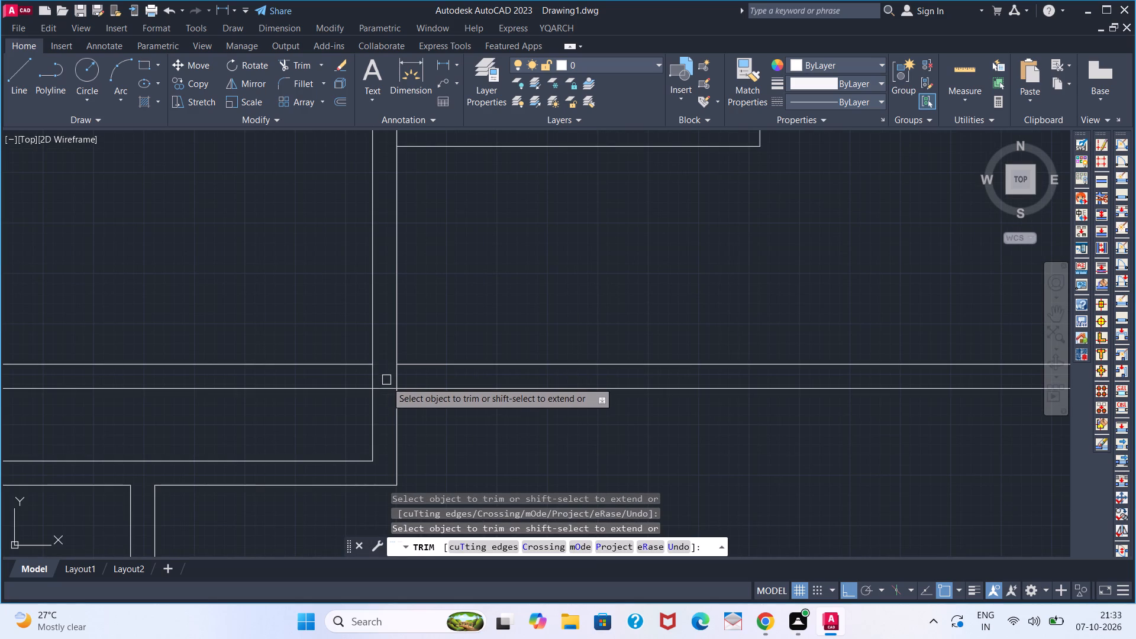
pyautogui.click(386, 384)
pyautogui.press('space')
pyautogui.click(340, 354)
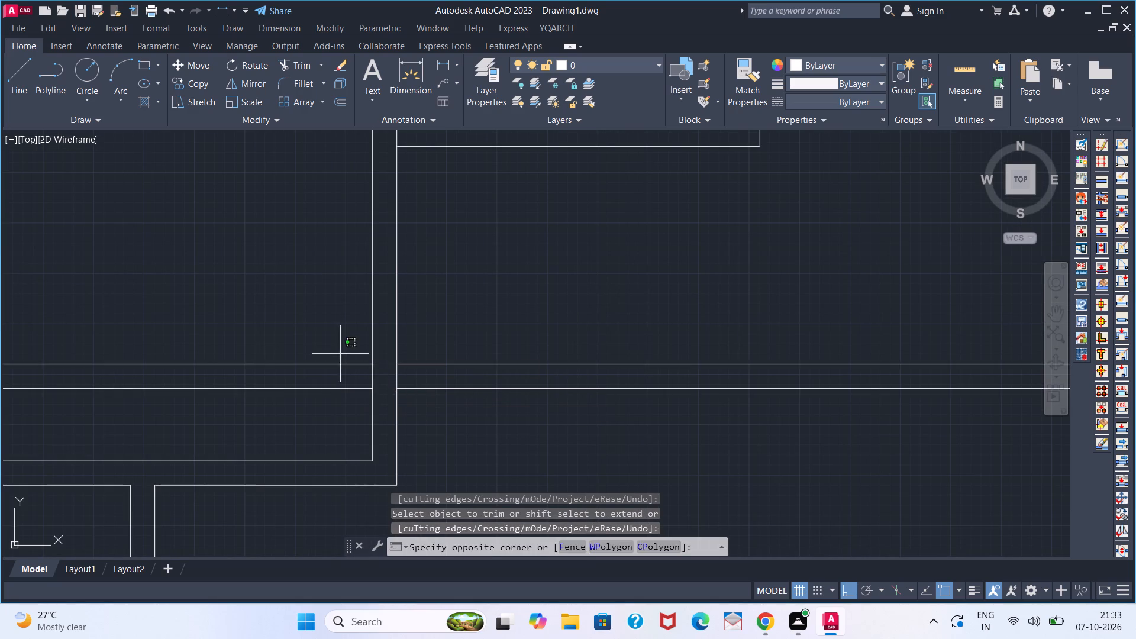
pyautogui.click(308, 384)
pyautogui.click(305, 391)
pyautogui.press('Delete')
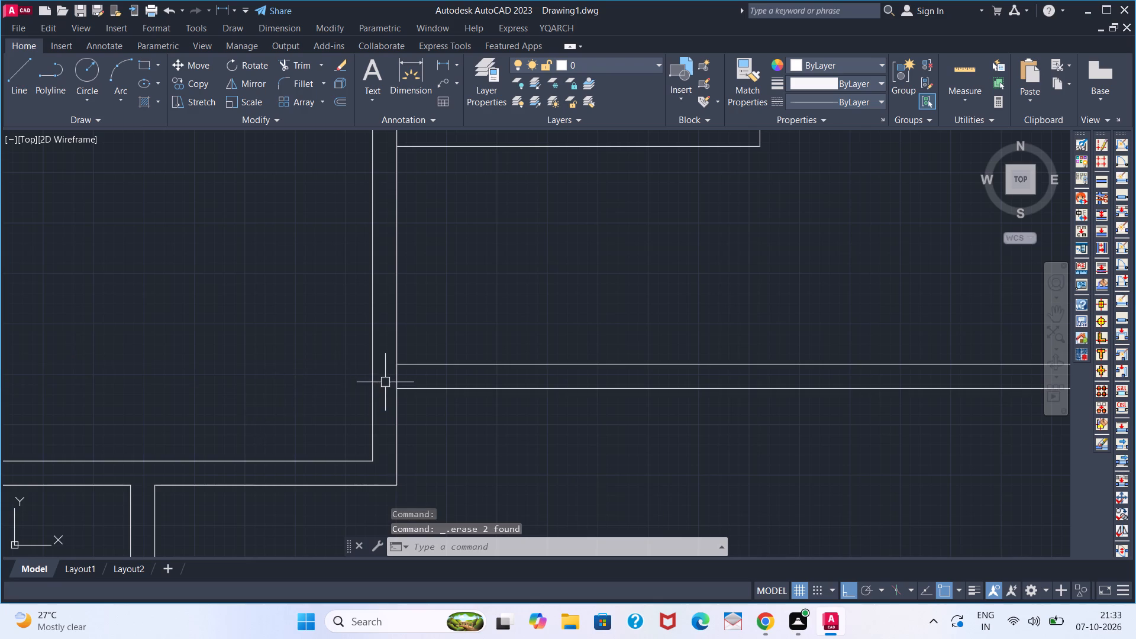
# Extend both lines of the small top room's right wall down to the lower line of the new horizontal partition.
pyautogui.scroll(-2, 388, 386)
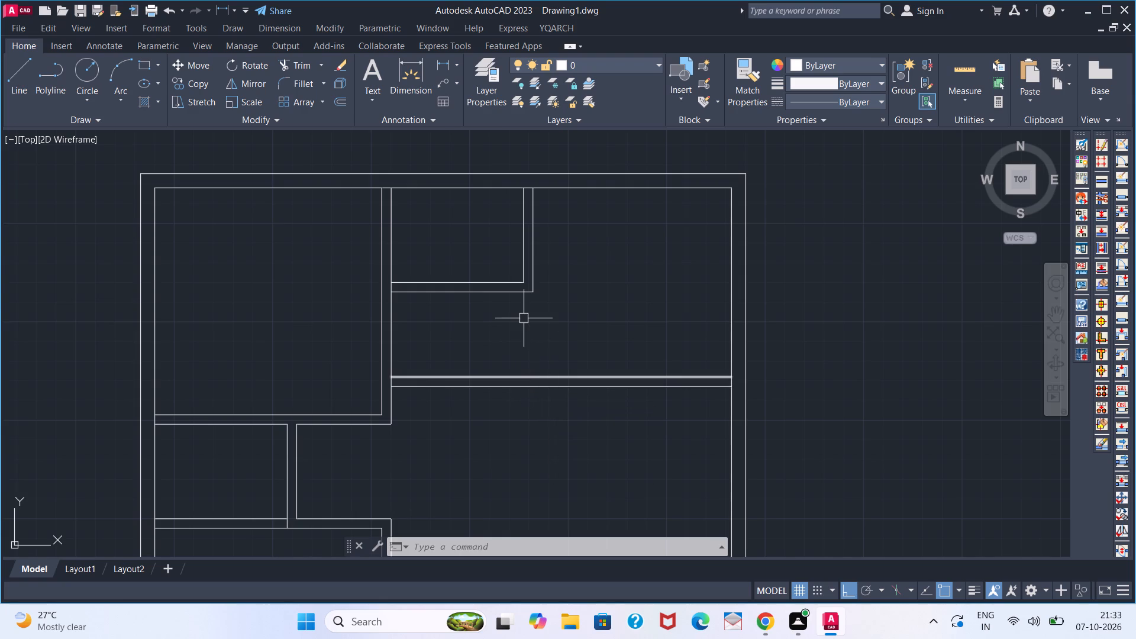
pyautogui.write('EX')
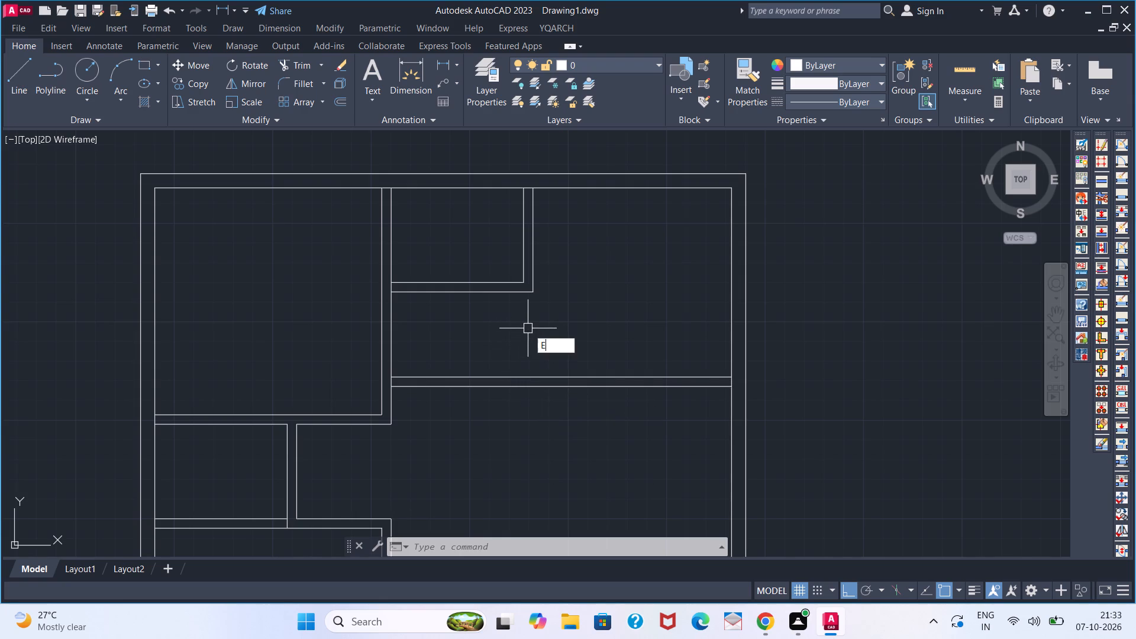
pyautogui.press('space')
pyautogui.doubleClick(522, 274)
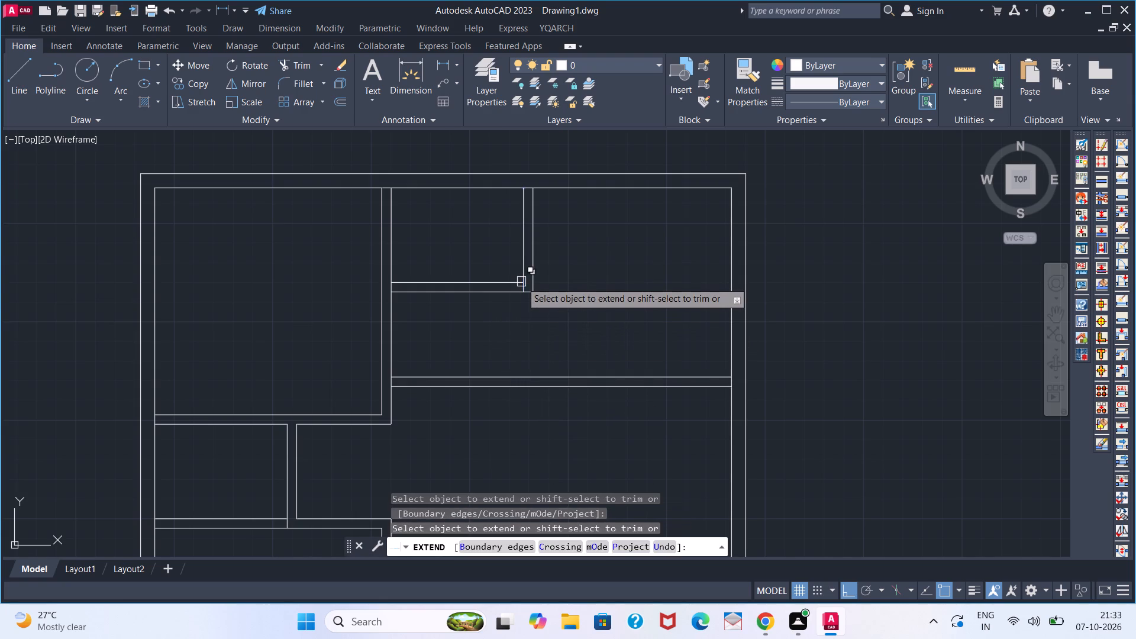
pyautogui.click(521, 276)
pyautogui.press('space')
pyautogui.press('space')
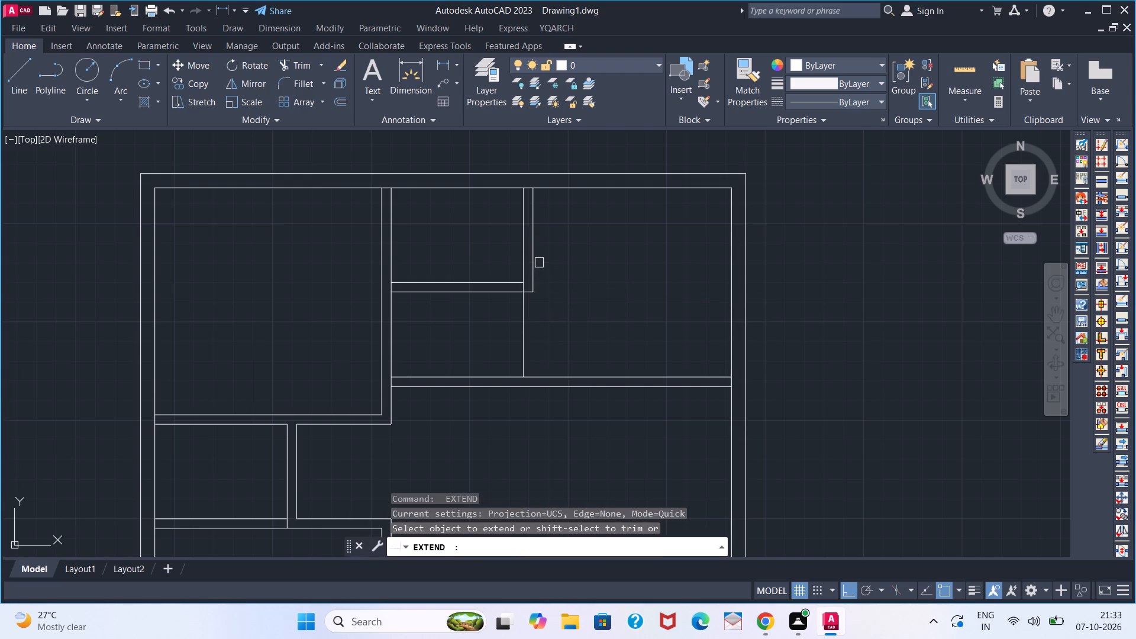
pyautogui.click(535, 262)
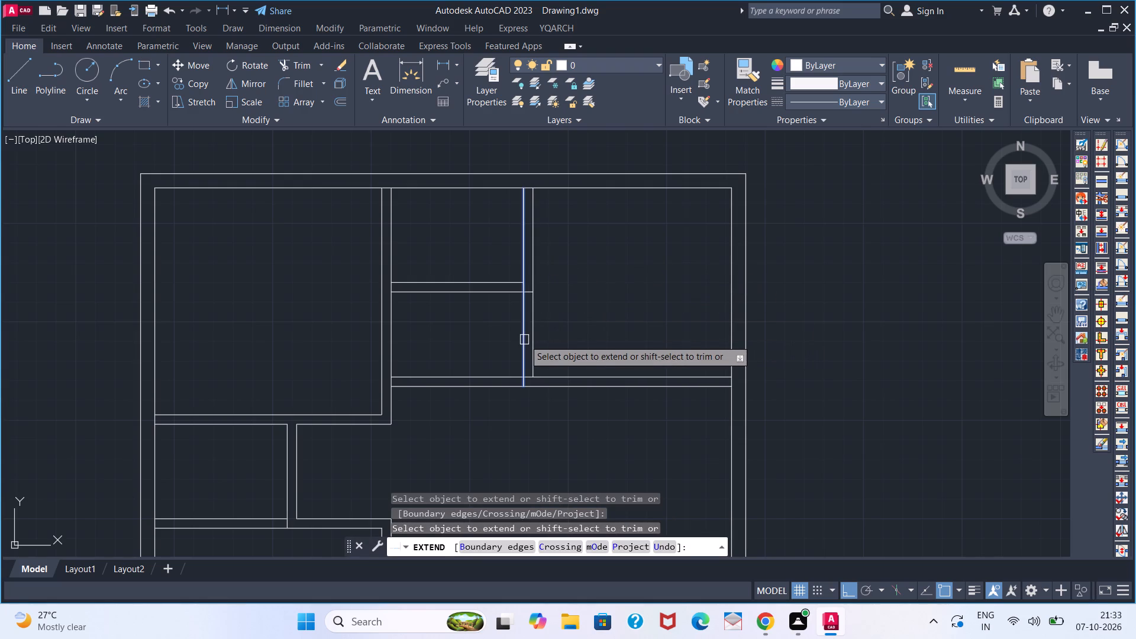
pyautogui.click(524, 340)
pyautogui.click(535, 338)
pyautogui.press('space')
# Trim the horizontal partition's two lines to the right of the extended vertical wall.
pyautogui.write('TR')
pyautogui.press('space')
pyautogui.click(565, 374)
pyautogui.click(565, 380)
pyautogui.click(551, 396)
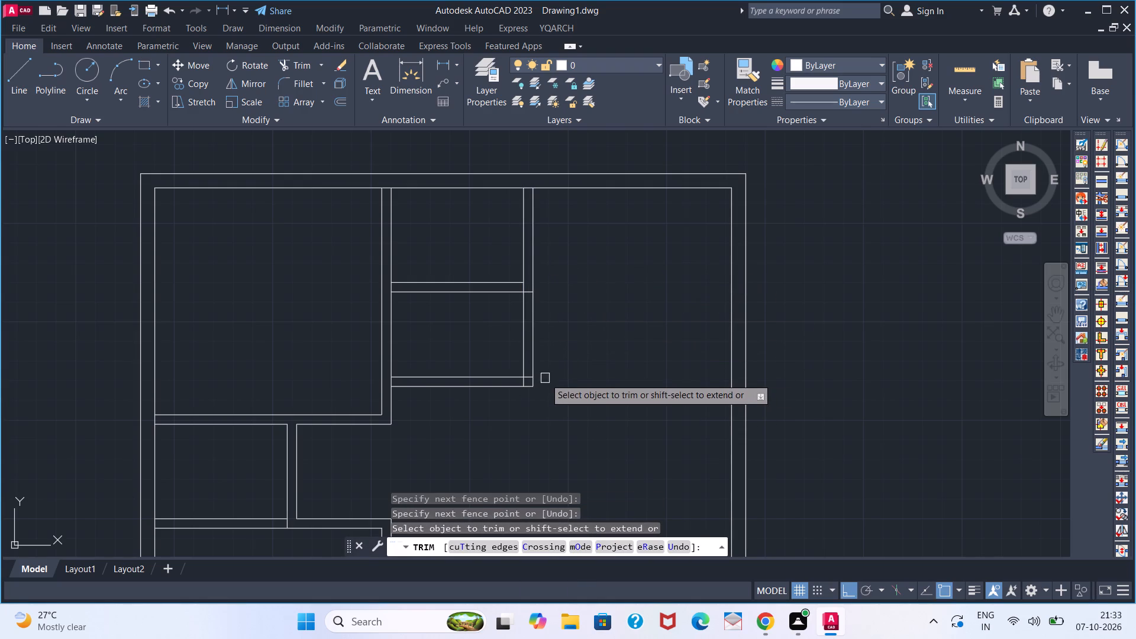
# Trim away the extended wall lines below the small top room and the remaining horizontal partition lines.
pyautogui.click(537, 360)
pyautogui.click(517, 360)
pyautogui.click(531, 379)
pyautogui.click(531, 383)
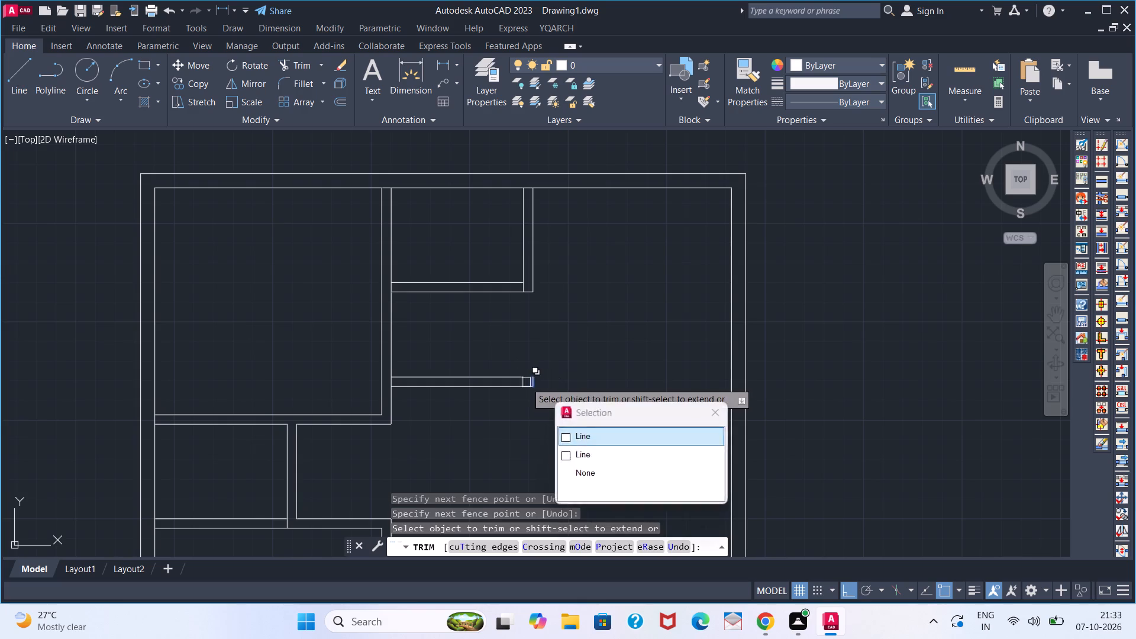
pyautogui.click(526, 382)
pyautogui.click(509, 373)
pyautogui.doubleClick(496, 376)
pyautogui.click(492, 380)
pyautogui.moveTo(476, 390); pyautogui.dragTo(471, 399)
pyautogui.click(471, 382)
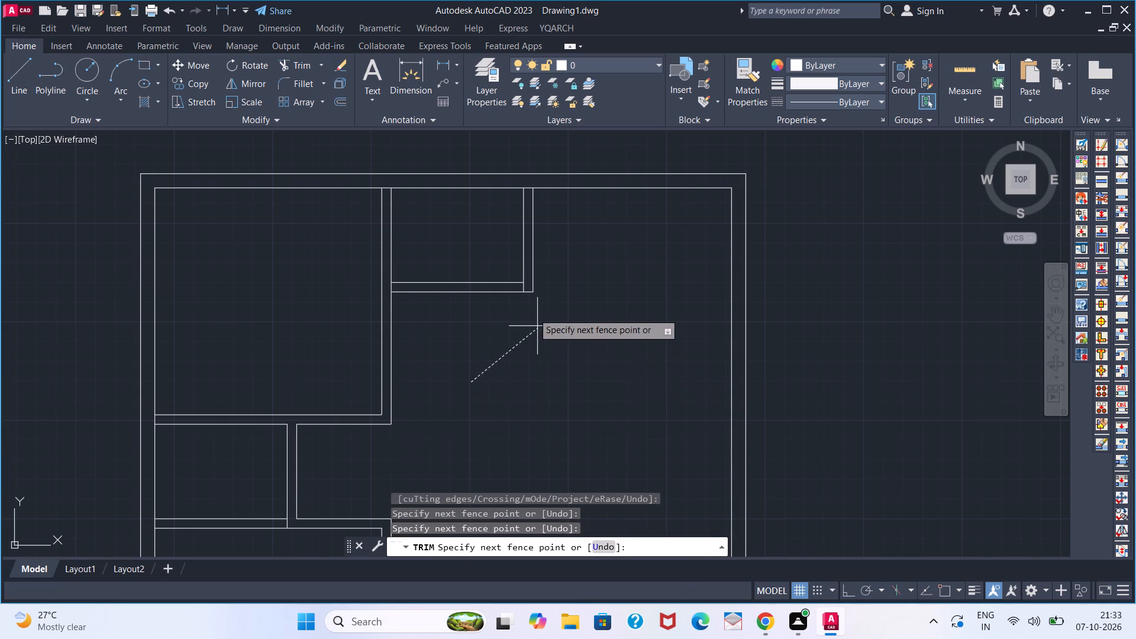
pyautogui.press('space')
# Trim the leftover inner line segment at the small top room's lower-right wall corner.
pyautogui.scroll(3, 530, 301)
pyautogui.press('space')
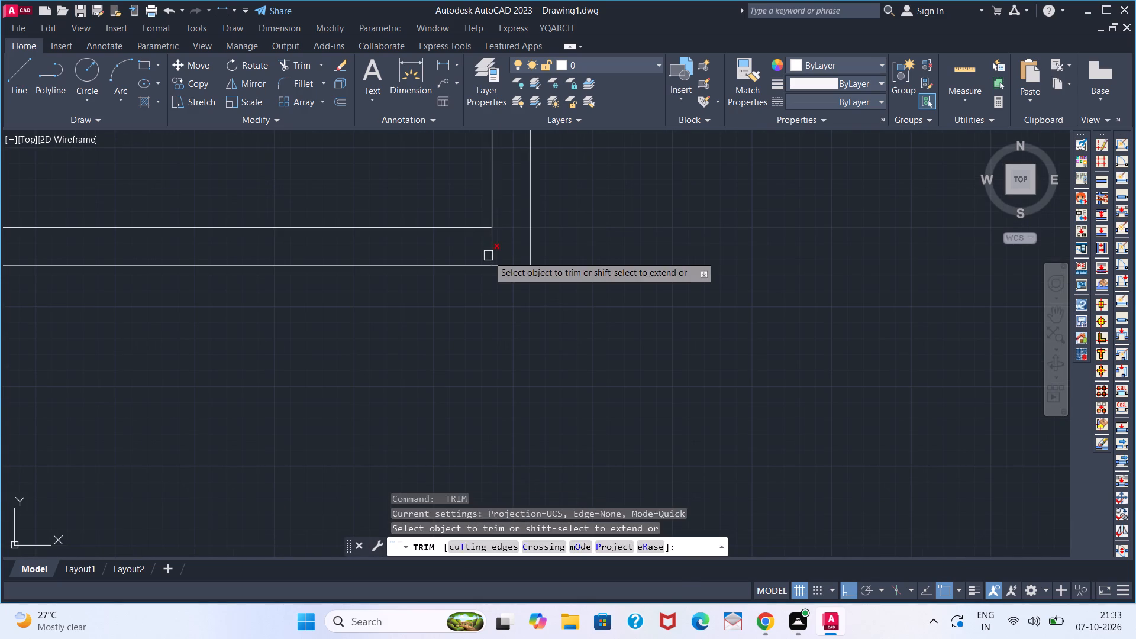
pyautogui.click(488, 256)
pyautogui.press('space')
# Offset the top wall's inner line 10' downward, and offset that new line another 6 inches down to form a horizontal partition.
pyautogui.scroll(-4, 533, 377)
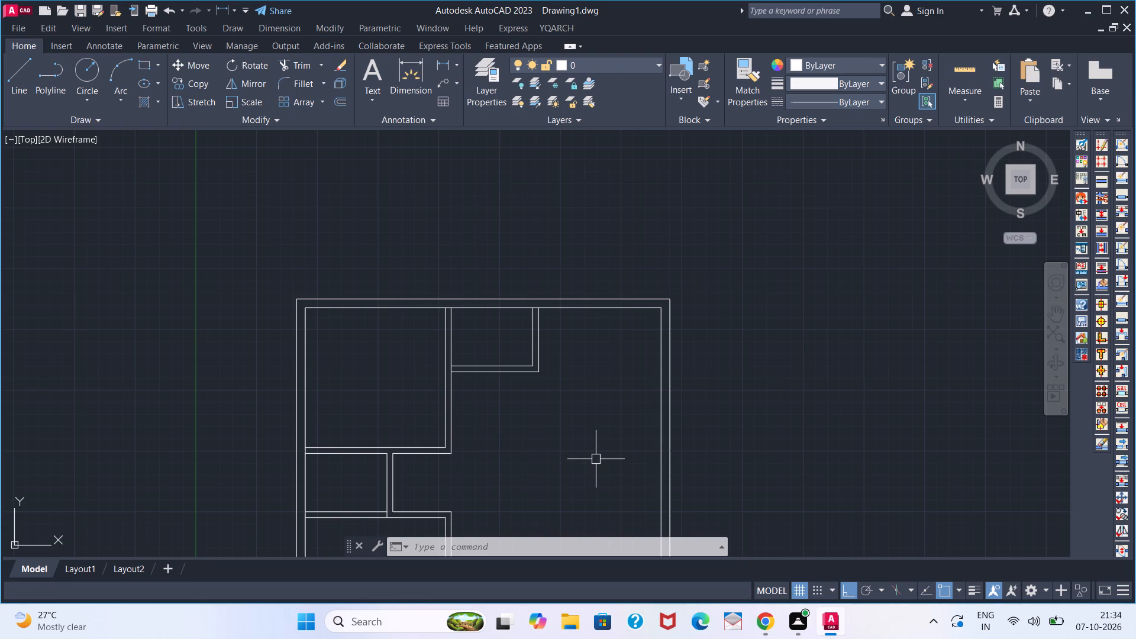
pyautogui.moveTo(626, 422); pyautogui.dragTo(557, 380, button='middle')
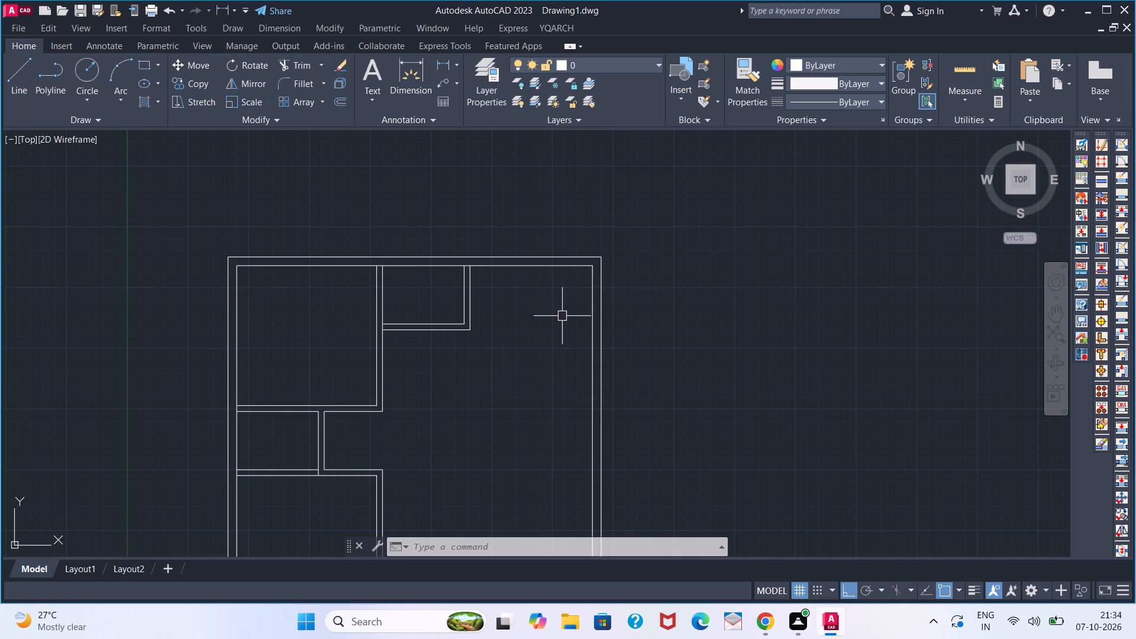
pyautogui.press('o')
pyautogui.press('Return')
pyautogui.press('1')
pyautogui.press('0')
pyautogui.press("'")
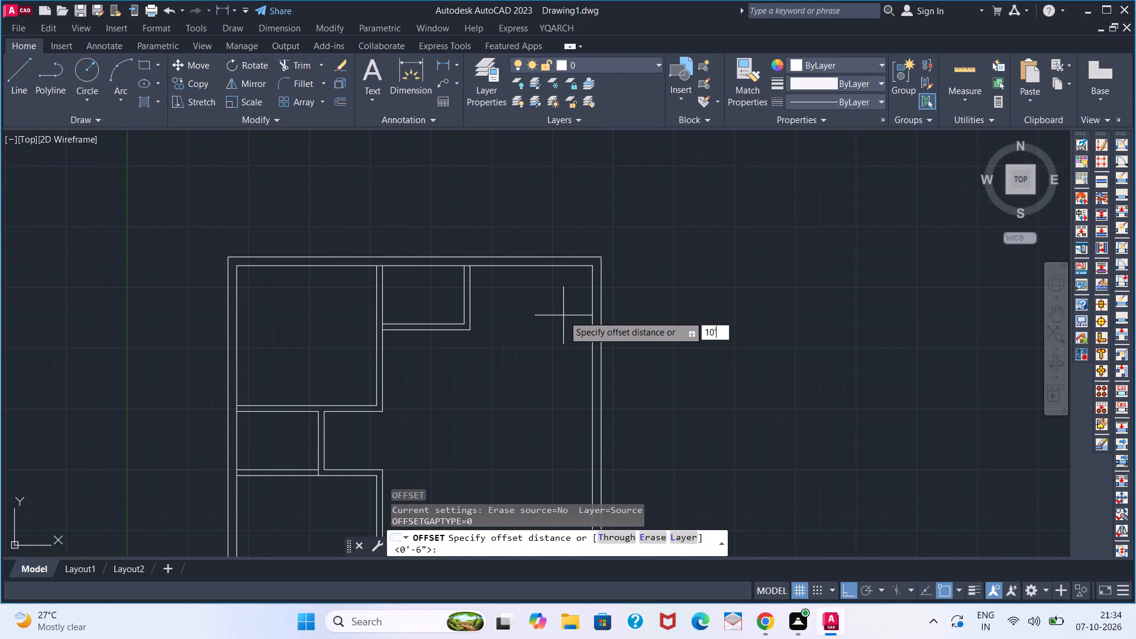
pyautogui.press('Return')
pyautogui.click(567, 270)
pyautogui.click(569, 337)
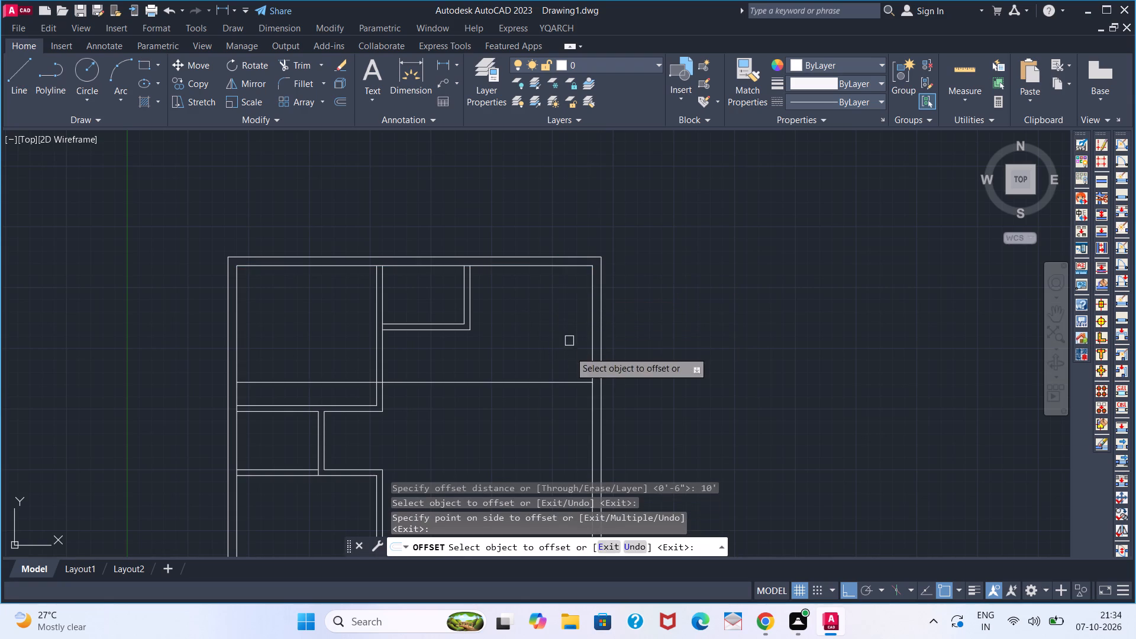
pyautogui.click(540, 383)
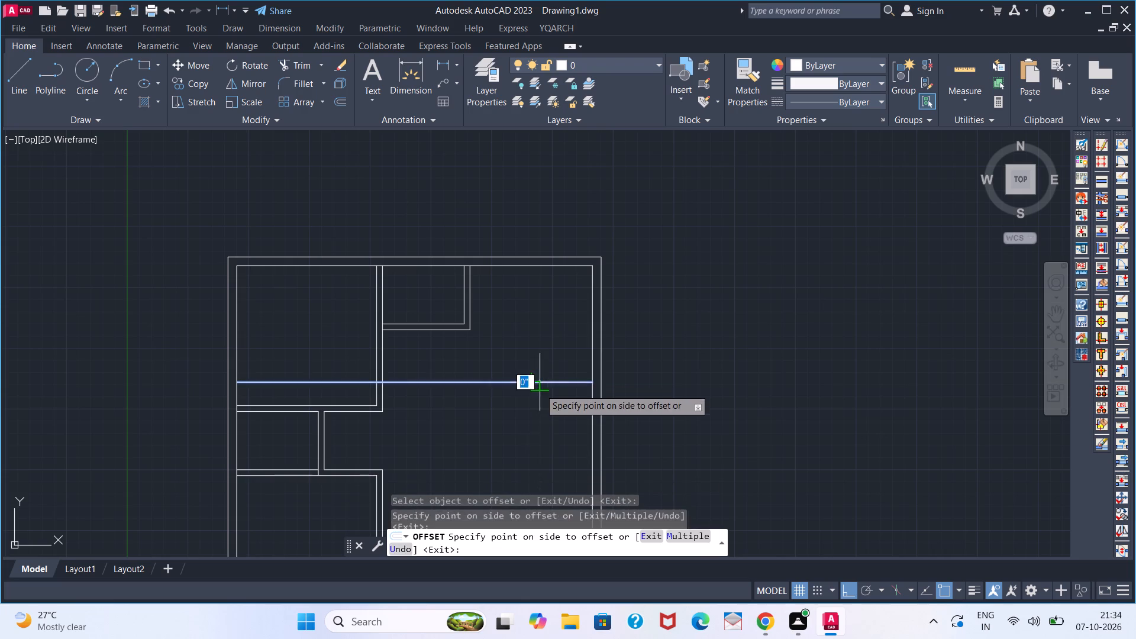
pyautogui.press('6')
pyautogui.press('Return')
pyautogui.press('space')
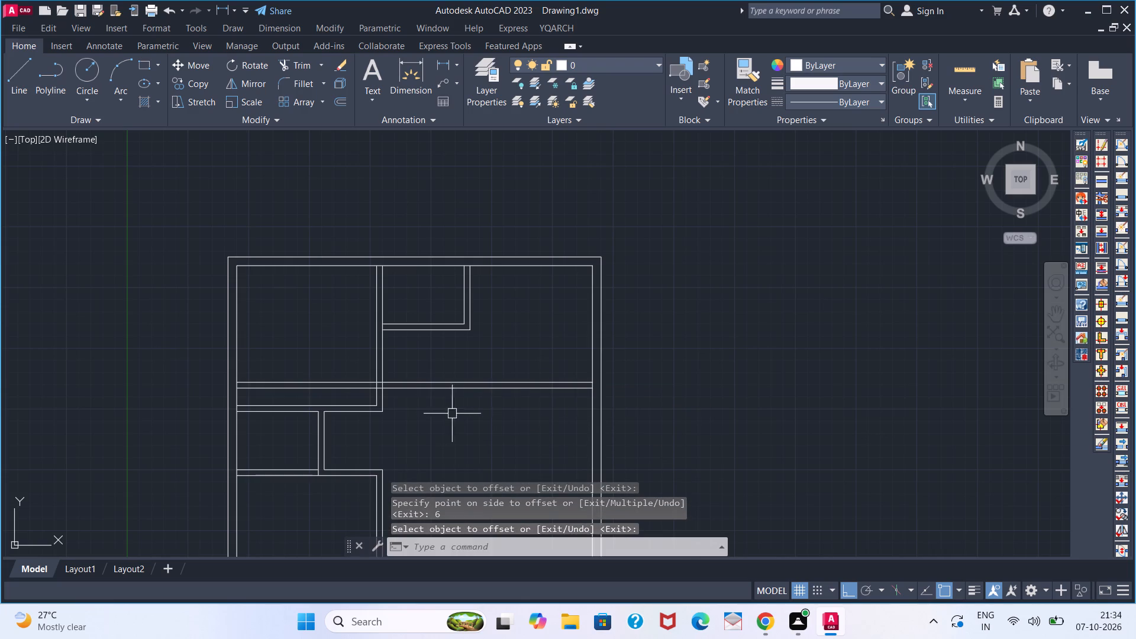
# Trim the horizontal partition's lines inside the upper vertical partition and erase their leftover pieces across the upper-left room.
pyautogui.write('TR')
pyautogui.press('space')
pyautogui.scroll(3, 365, 379)
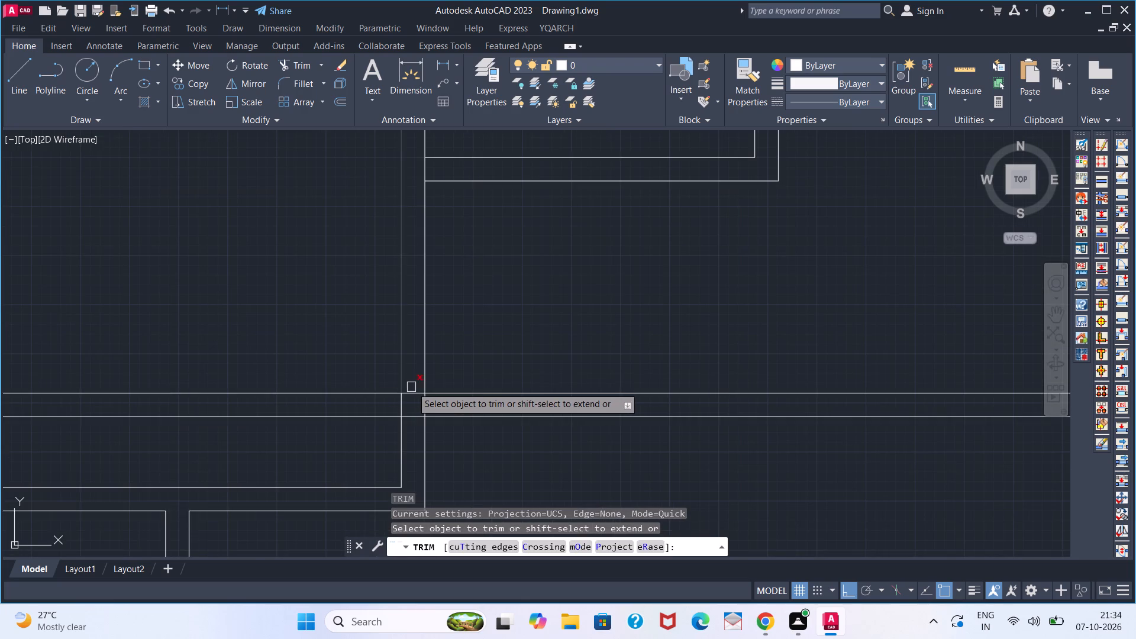
pyautogui.click(412, 390)
pyautogui.click(414, 416)
pyautogui.press('space')
pyautogui.click(382, 387)
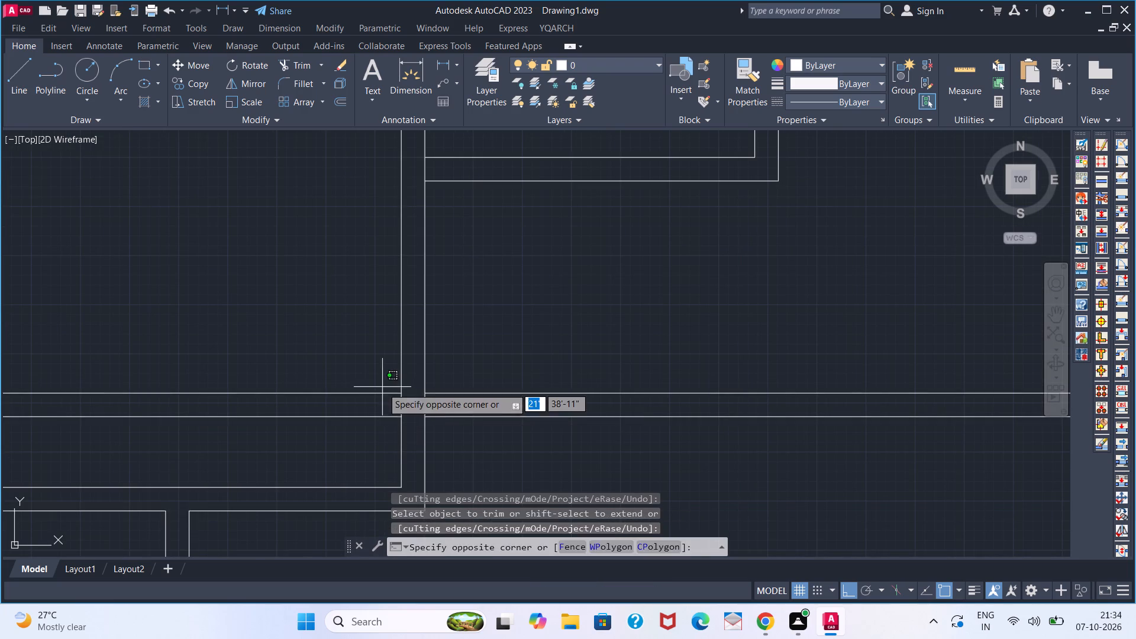
pyautogui.click(369, 422)
pyautogui.press('Delete')
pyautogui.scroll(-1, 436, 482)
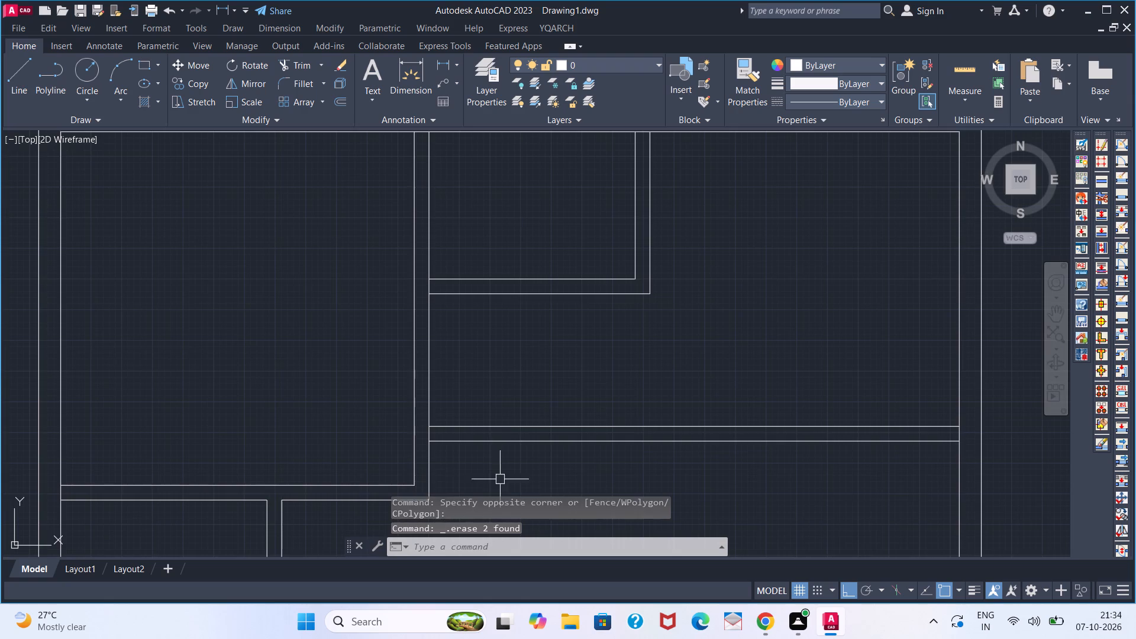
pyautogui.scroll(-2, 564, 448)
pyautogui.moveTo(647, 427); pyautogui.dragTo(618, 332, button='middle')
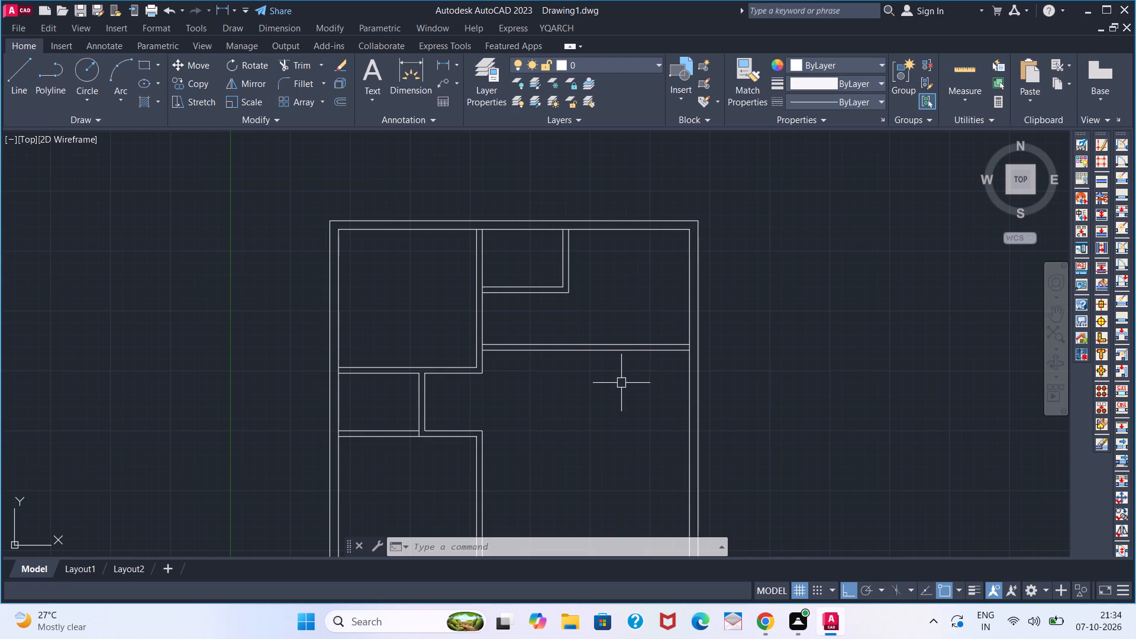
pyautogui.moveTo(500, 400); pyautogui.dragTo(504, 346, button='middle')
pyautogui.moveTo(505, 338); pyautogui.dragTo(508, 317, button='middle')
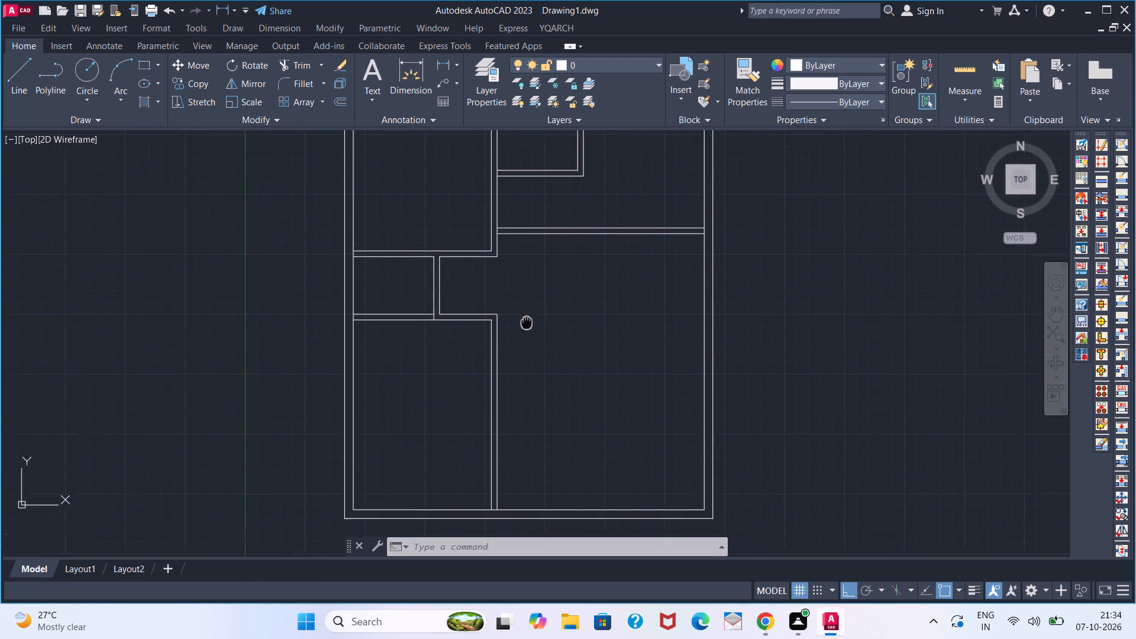
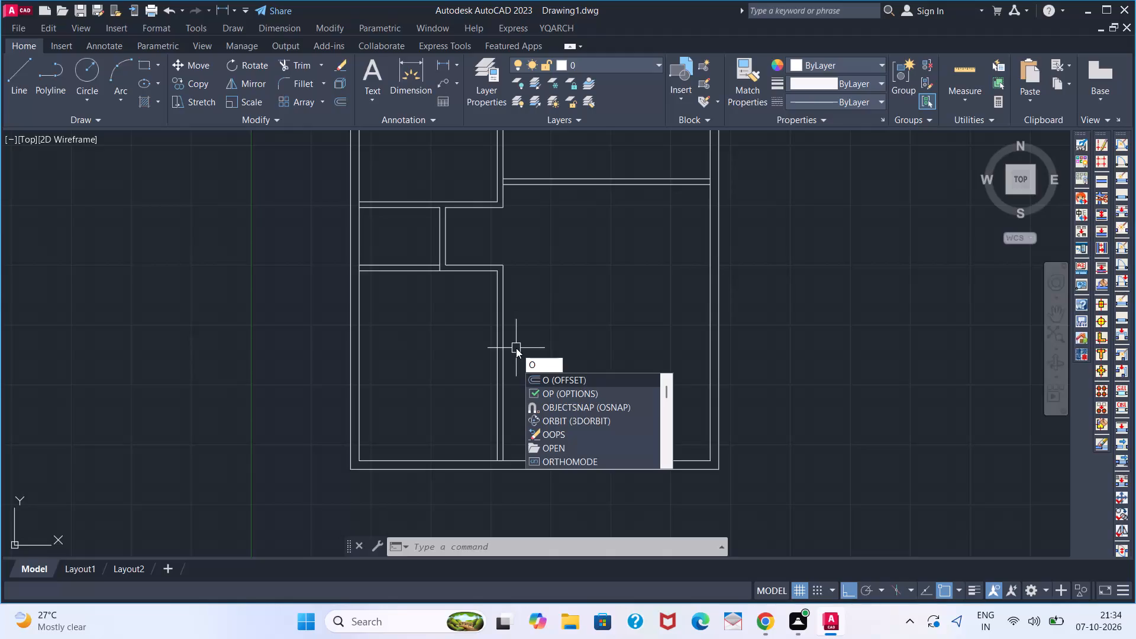
# Offset the lower vertical partition's right line 14' to the right, and offset that new line another 6" right to form a vertical partition.
pyautogui.press('Return')
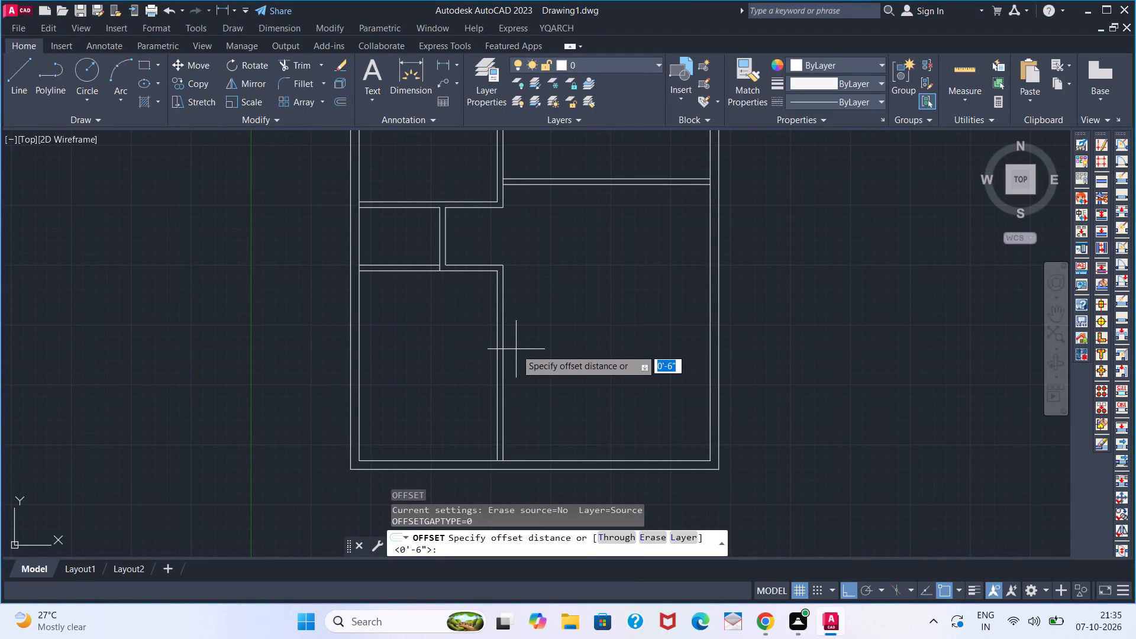
pyautogui.write("14'")
pyautogui.press('Return')
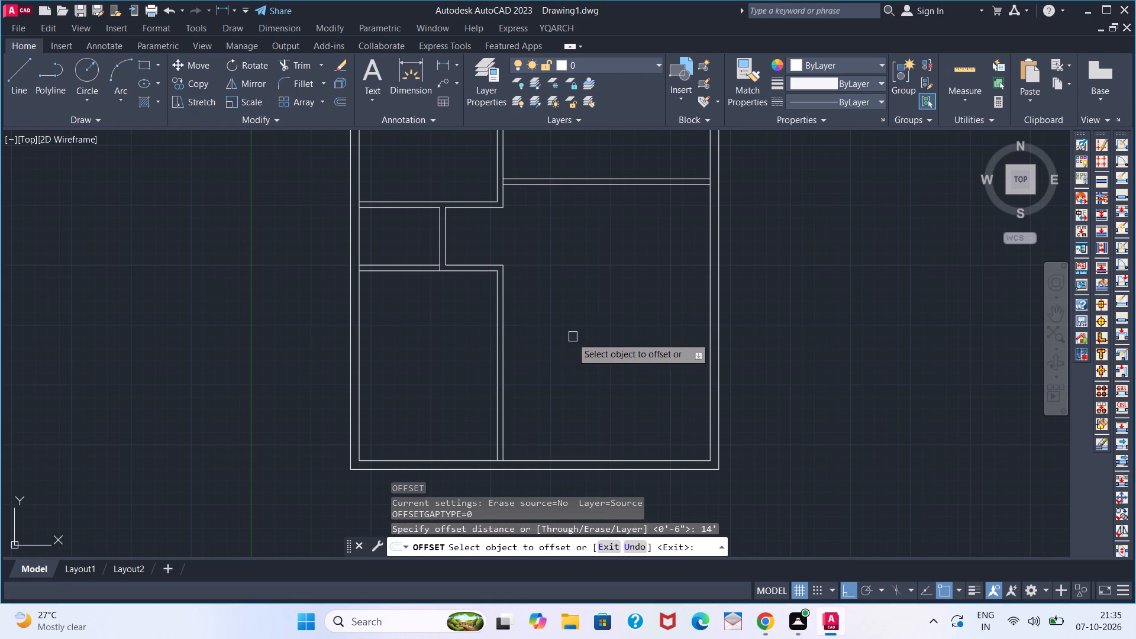
pyautogui.click(505, 357)
pyautogui.click(614, 360)
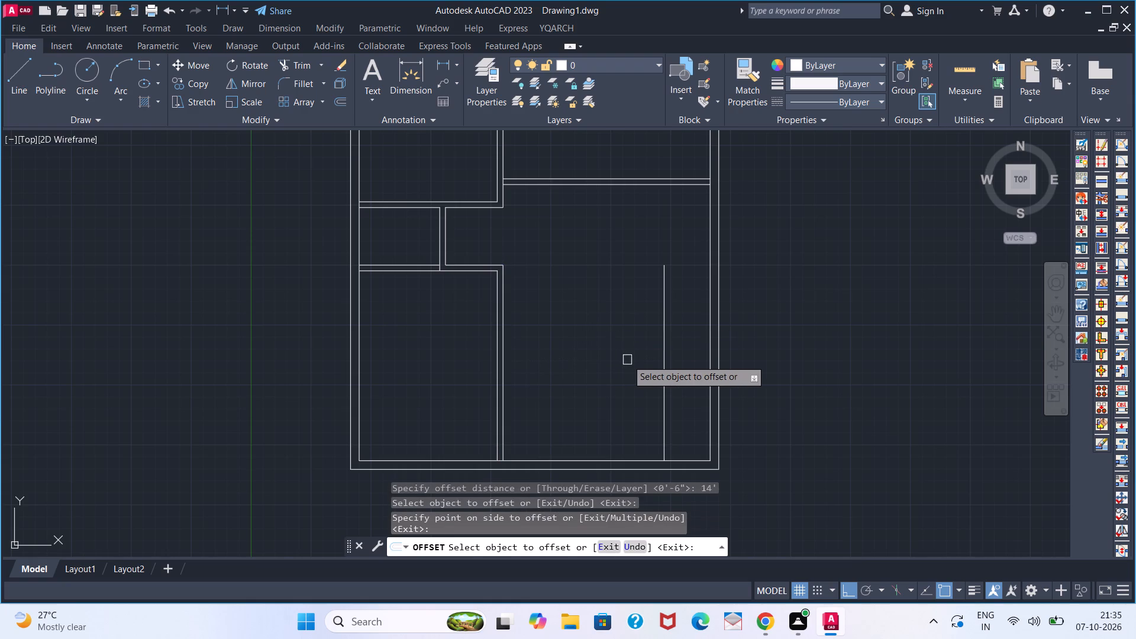
pyautogui.click(667, 373)
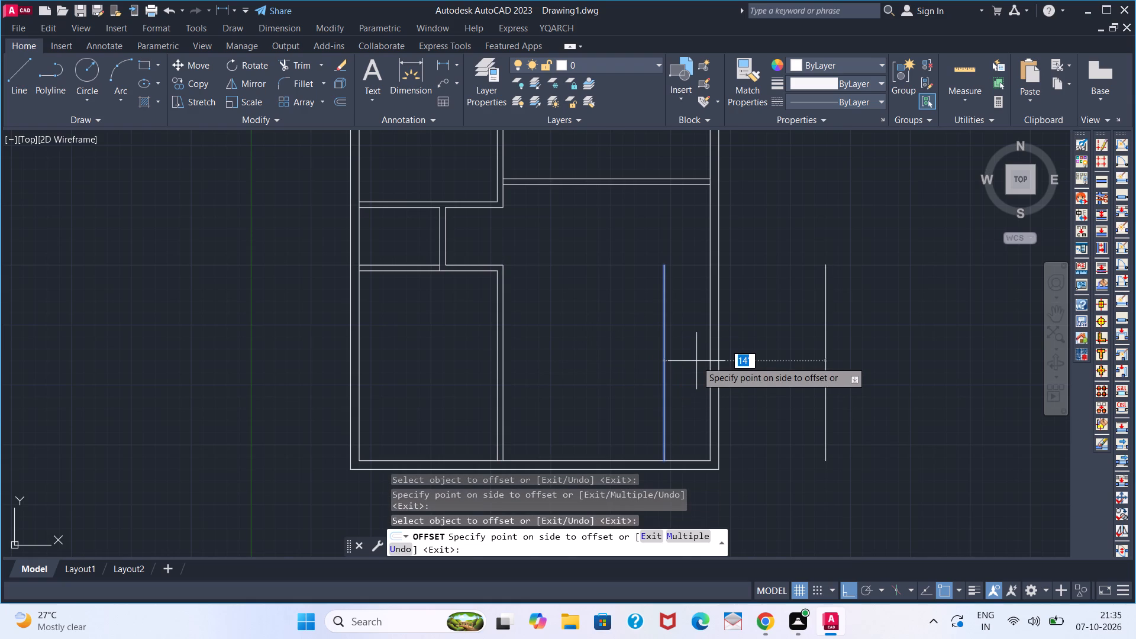
pyautogui.press('6')
pyautogui.press('Return')
pyautogui.press('space')
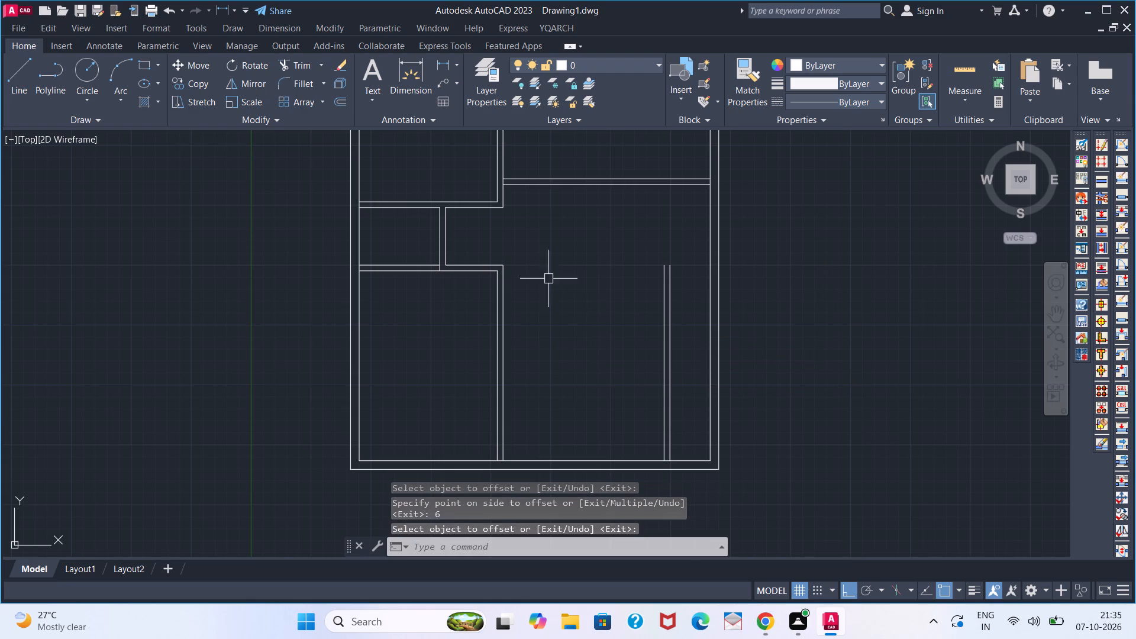
# Measure the clear width between the new vertical partition and the right outer wall's inner line.
pyautogui.click(439, 63)
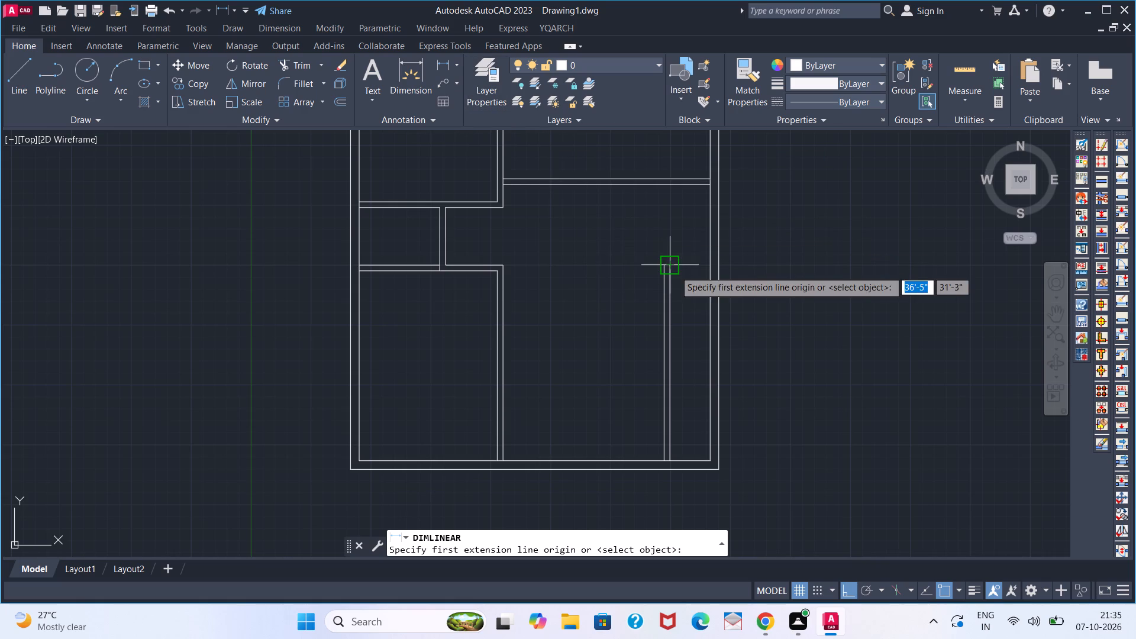
pyautogui.click(673, 267)
pyautogui.click(703, 266)
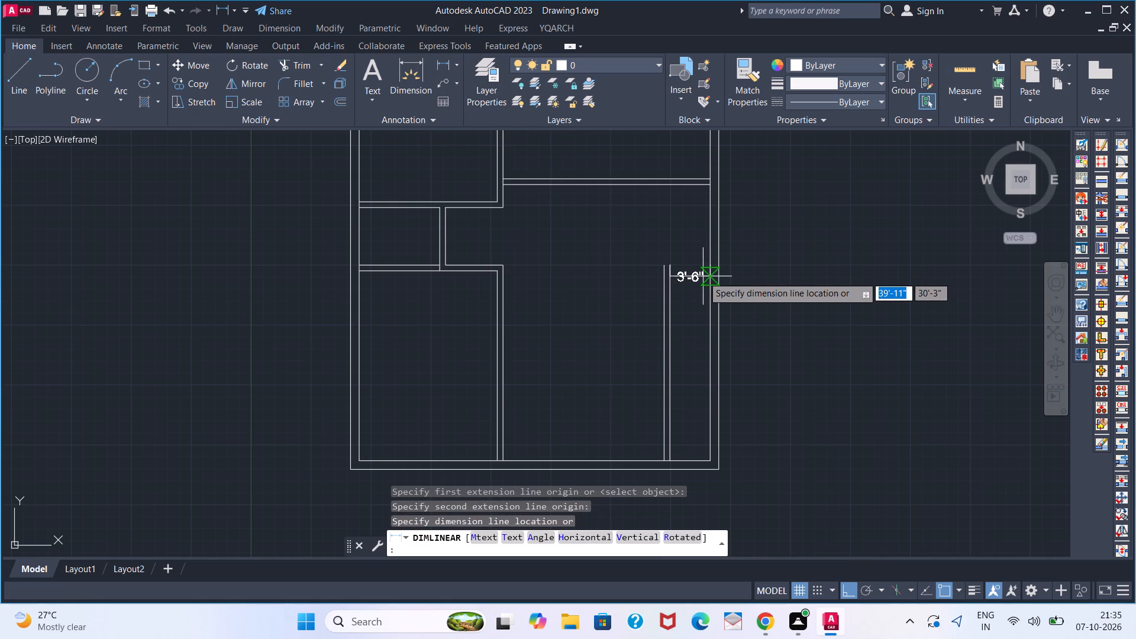
pyautogui.press('Escape')
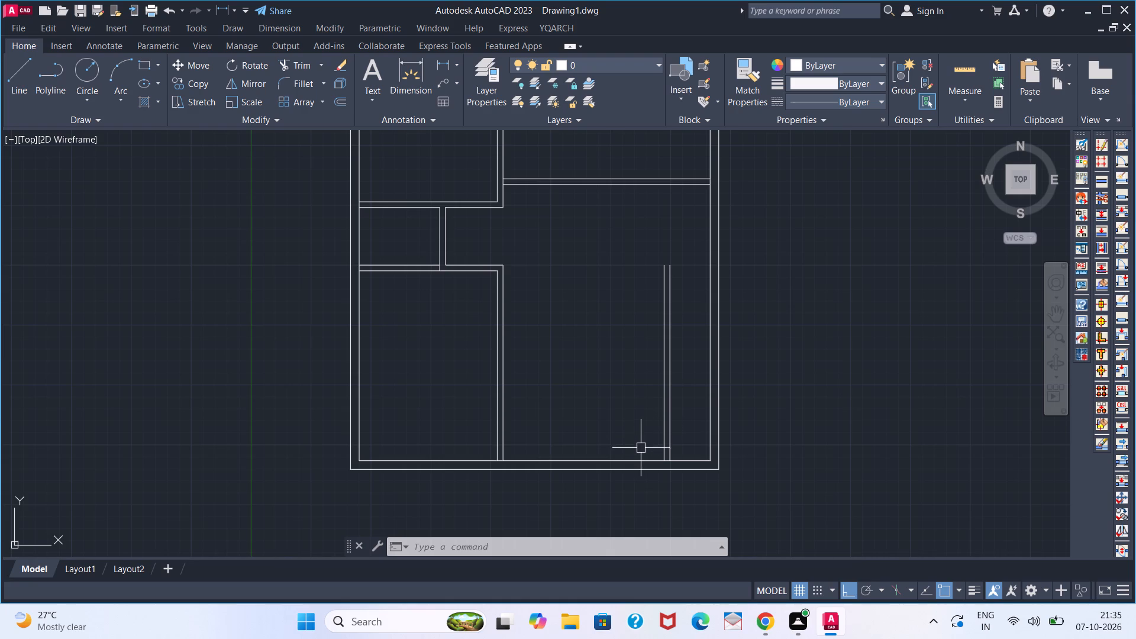
# Offset the bottom wall's inner line 5' upward, and offset that new line another 6" up to form a horizontal partition.
pyautogui.press('o')
pyautogui.press('Return')
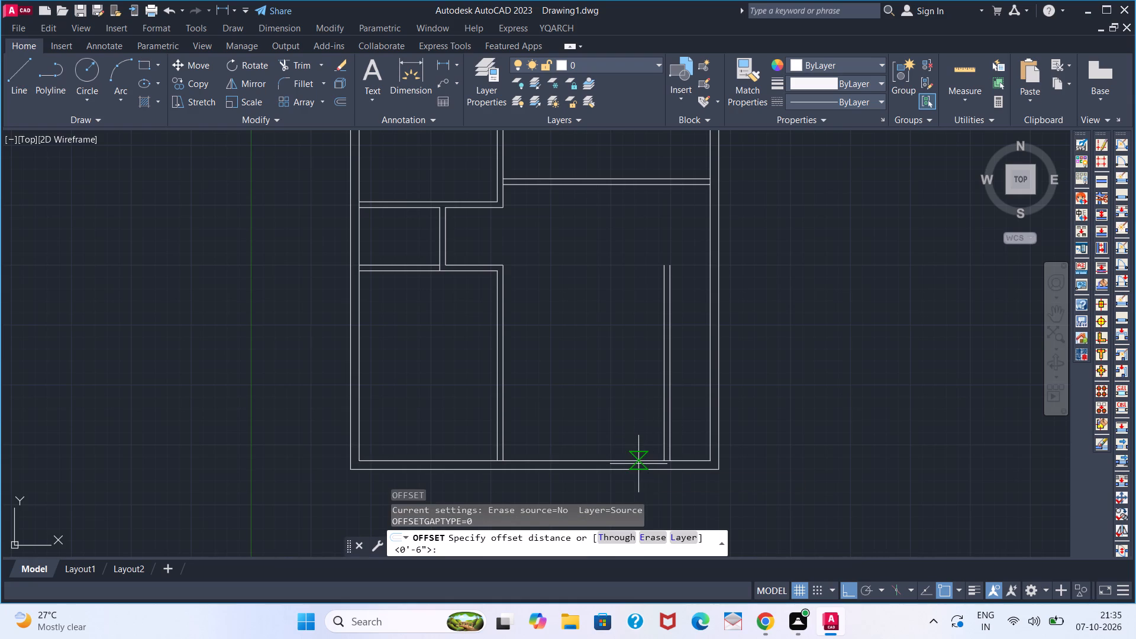
pyautogui.press('5')
pyautogui.press("'")
pyautogui.press('Return')
pyautogui.click(638, 460)
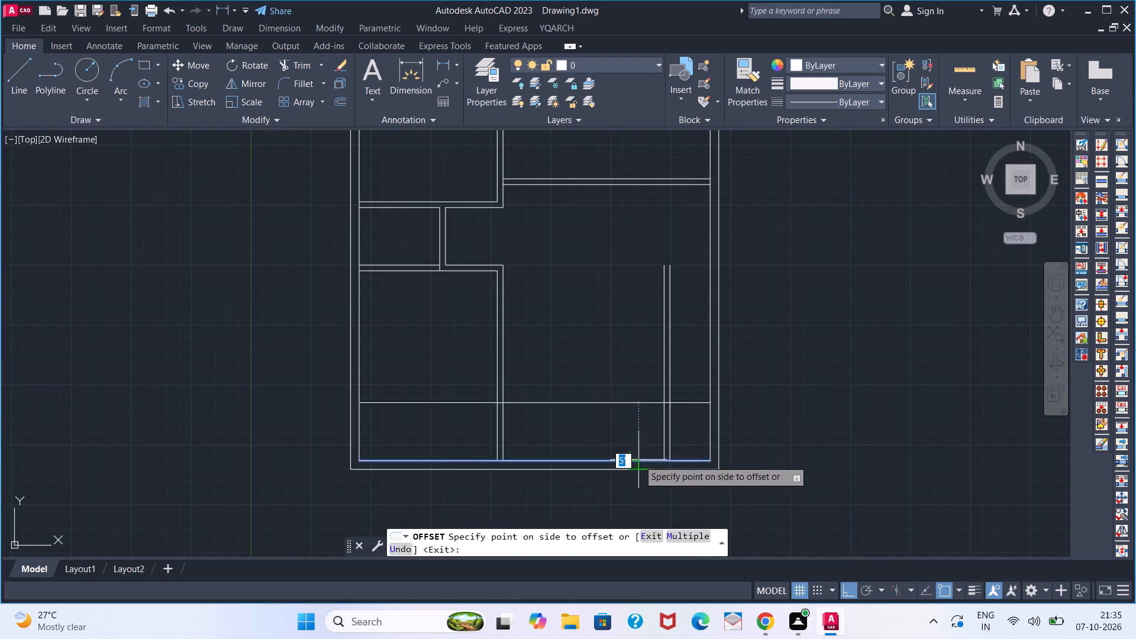
pyautogui.click(632, 412)
pyautogui.click(631, 404)
pyautogui.write('6.')
pyautogui.press('Return')
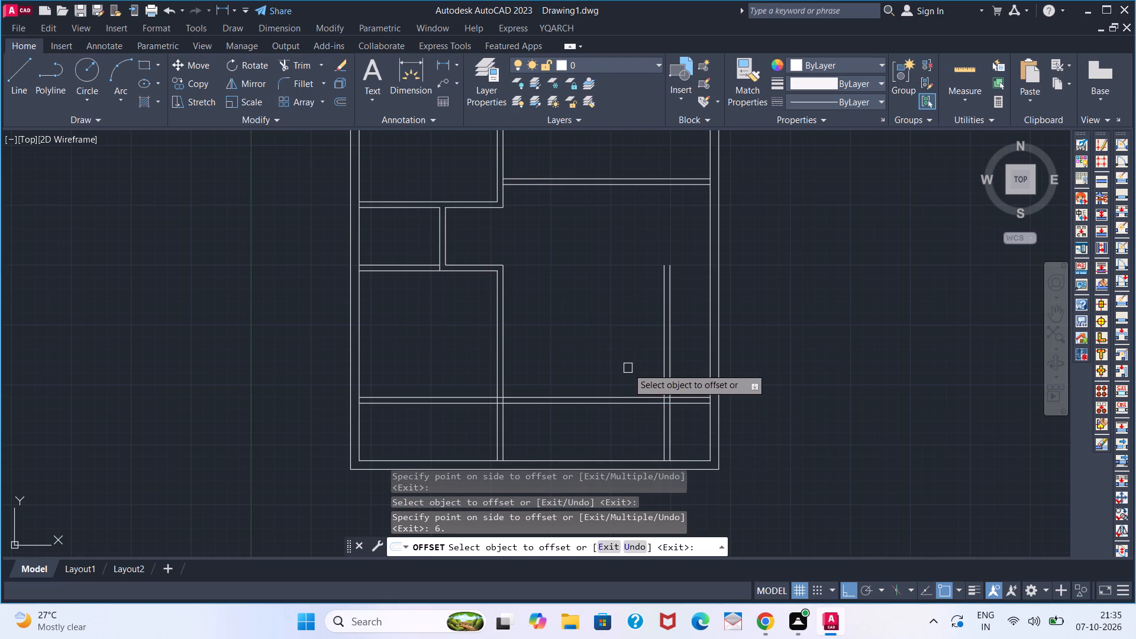
pyautogui.press('space')
# Trim the lower horizontal partition's lines inside the lower-left room's right wall and erase their leftover pieces across that room.
pyautogui.press('t')
pyautogui.press('r')
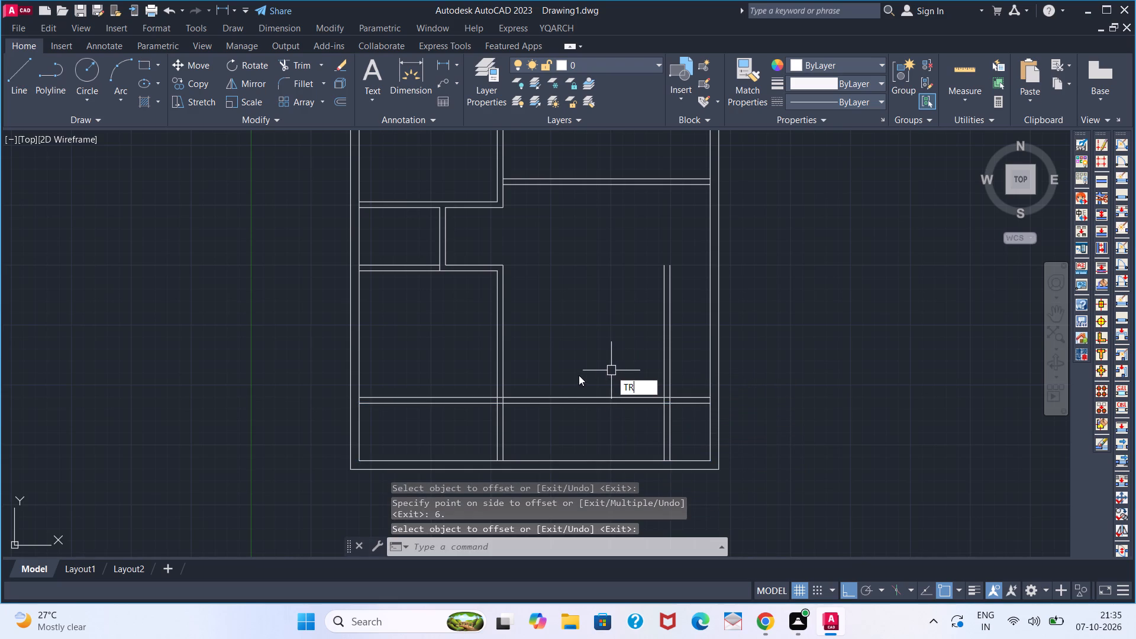
pyautogui.press('space')
pyautogui.scroll(9, 500, 410)
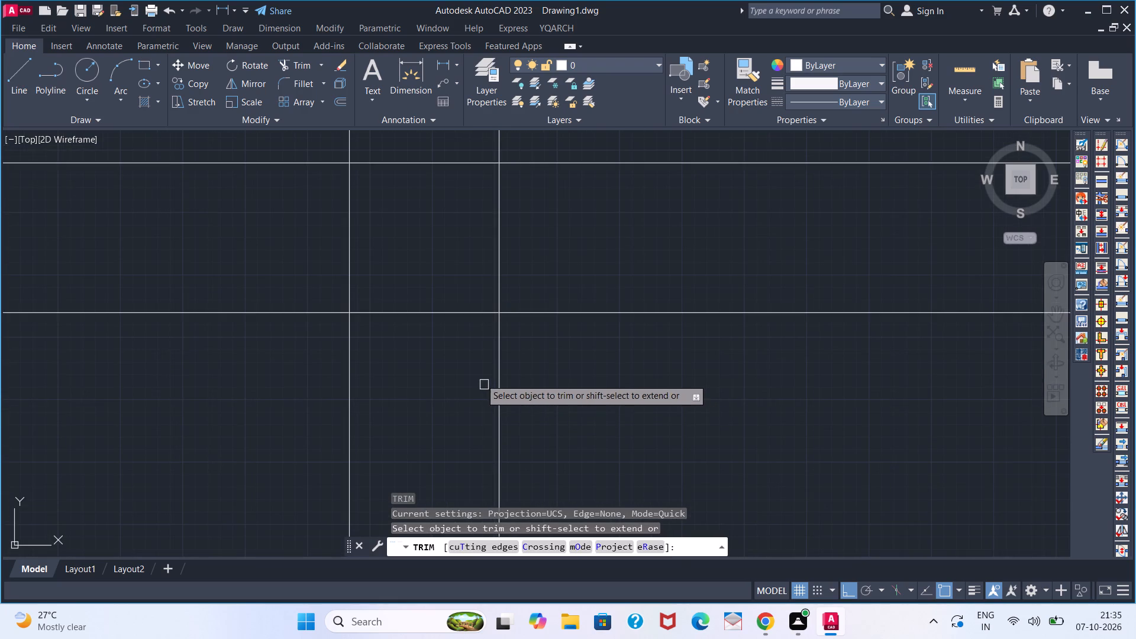
pyautogui.scroll(-6, 479, 375)
pyautogui.scroll(2, 461, 372)
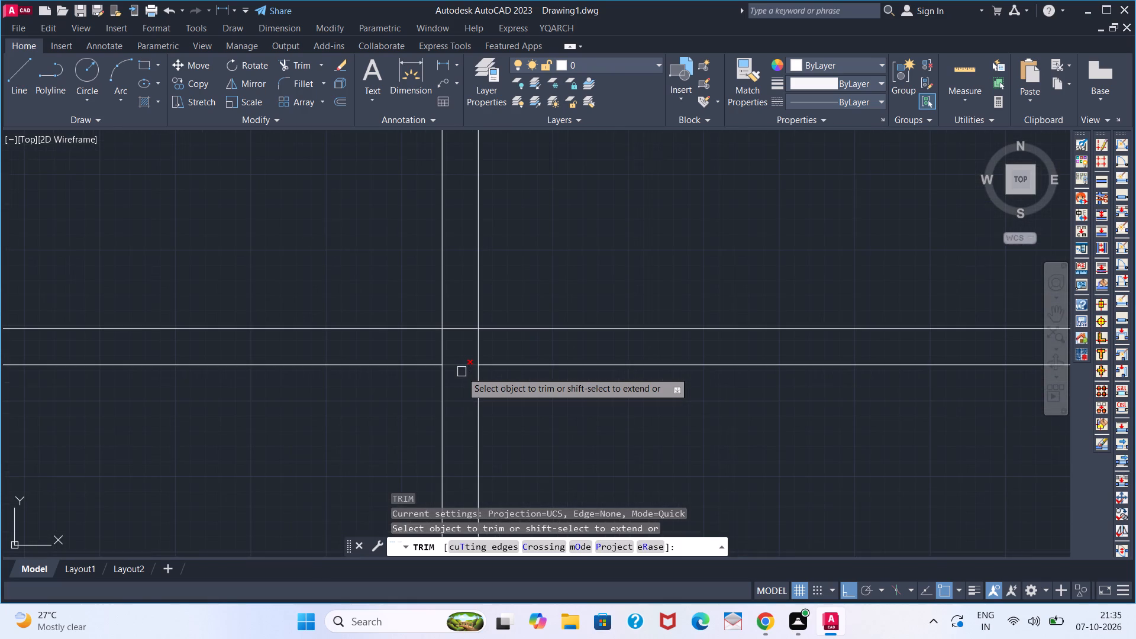
pyautogui.click(461, 369)
pyautogui.click(456, 323)
pyautogui.click(463, 344)
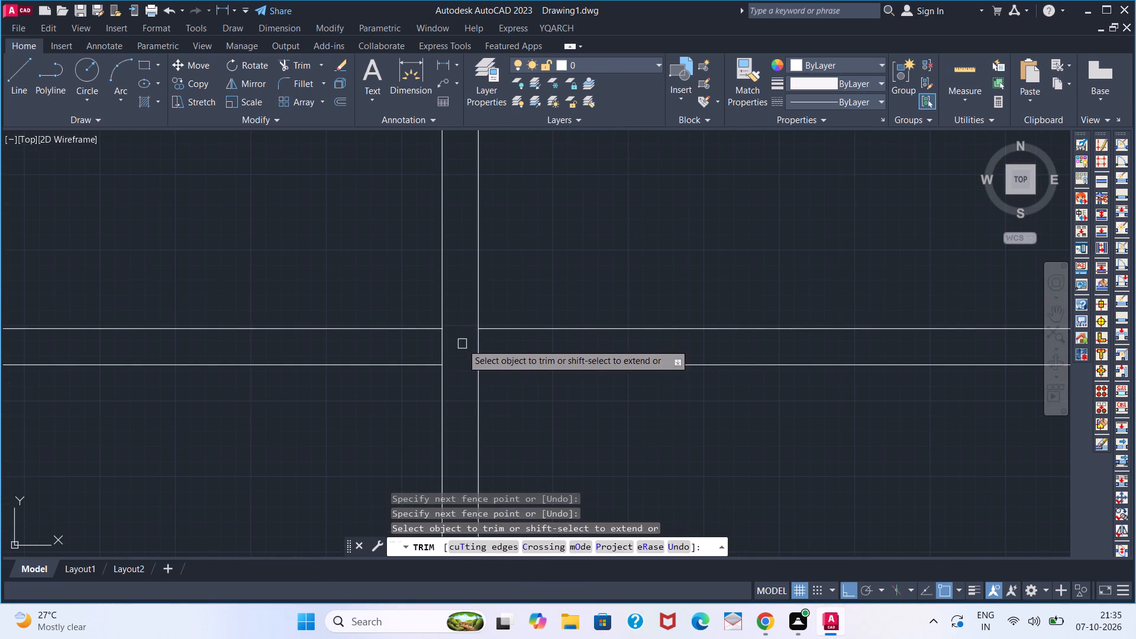
pyautogui.press('space')
pyautogui.click(411, 322)
pyautogui.click(310, 390)
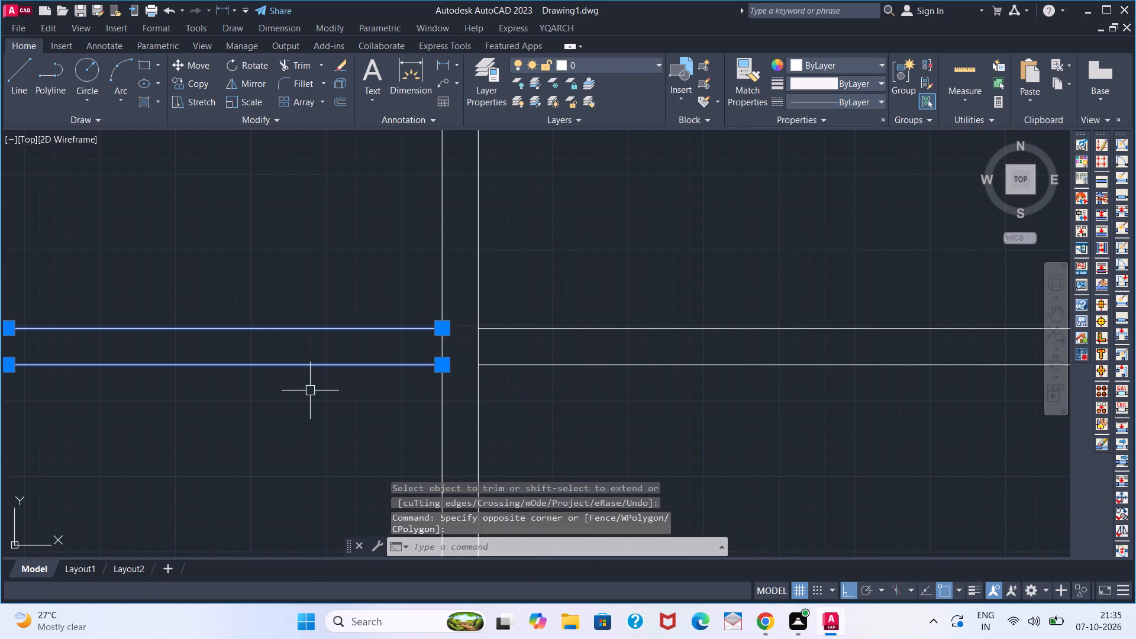
pyautogui.press('Delete')
# Trim the right vertical partition's lines inside the lower horizontal partition and erase their leftover pieces below it.
pyautogui.scroll(-5, 447, 418)
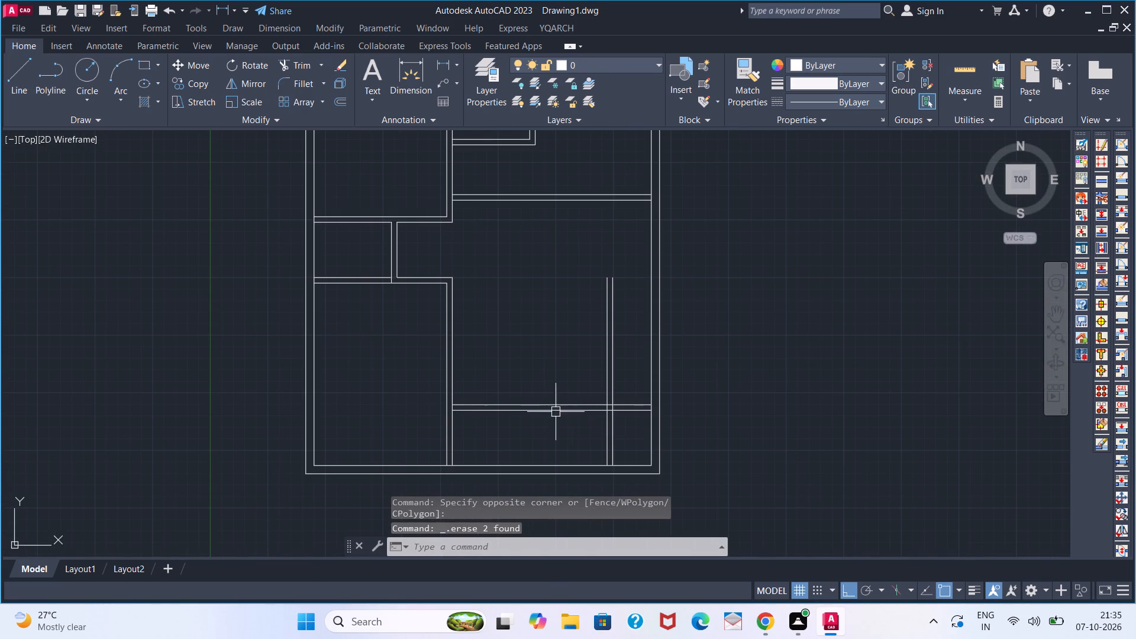
pyautogui.write('TR')
pyautogui.press('space')
pyautogui.scroll(5, 609, 414)
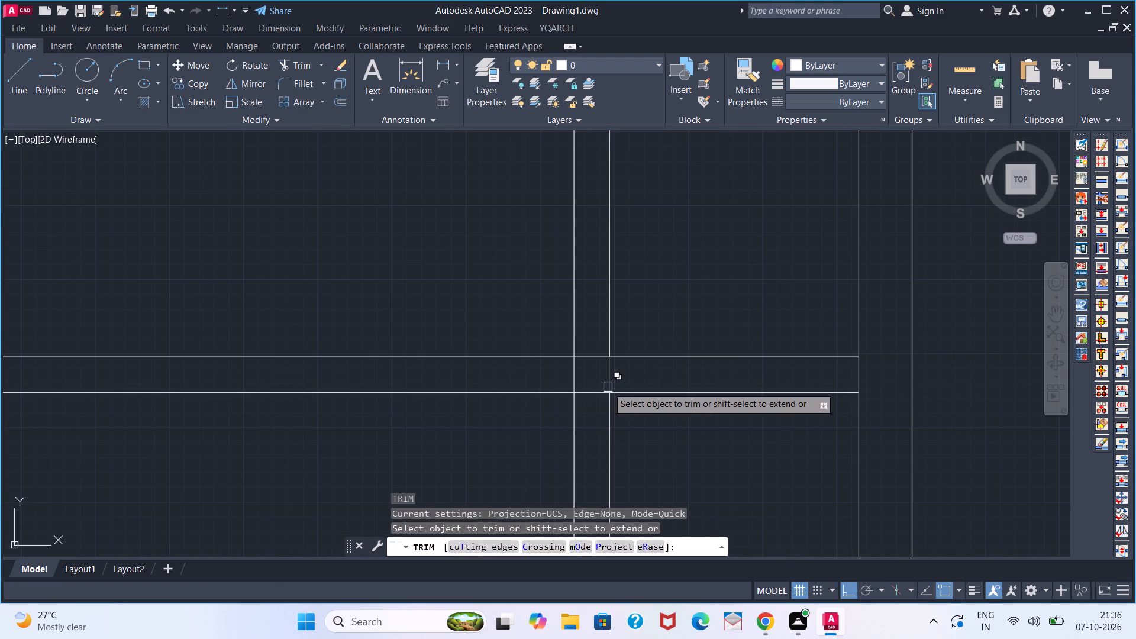
pyautogui.click(608, 387)
pyautogui.click(575, 375)
pyautogui.press('space')
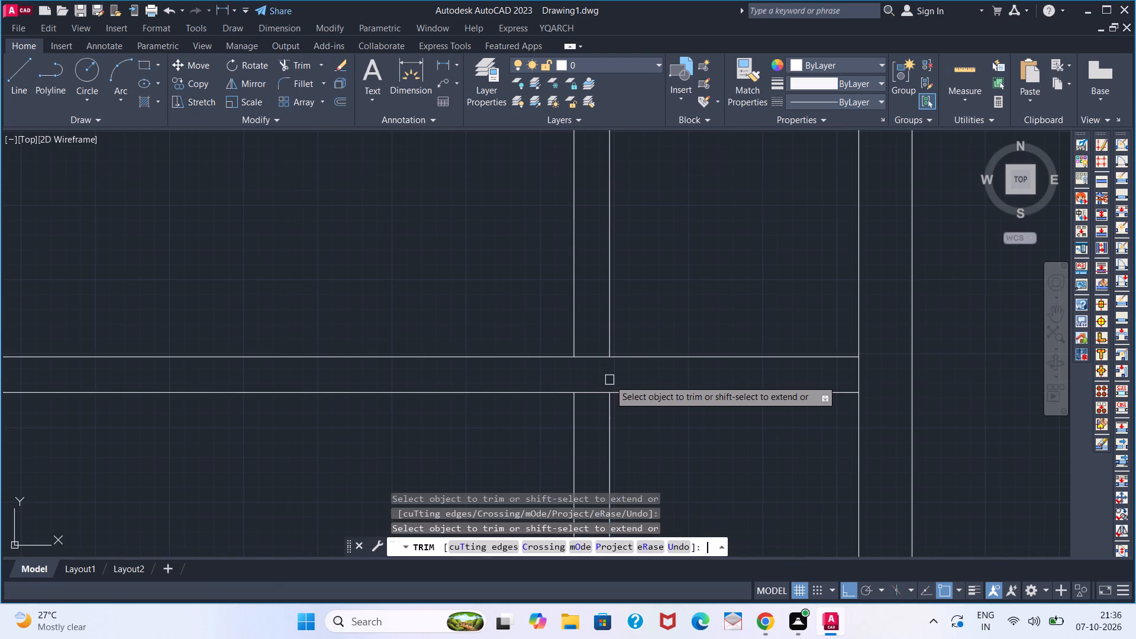
pyautogui.click(646, 446)
pyautogui.click(455, 432)
pyautogui.press('Delete')
# Extend both lines of the right vertical partition up to the upper horizontal partition.
pyautogui.scroll(-3, 507, 443)
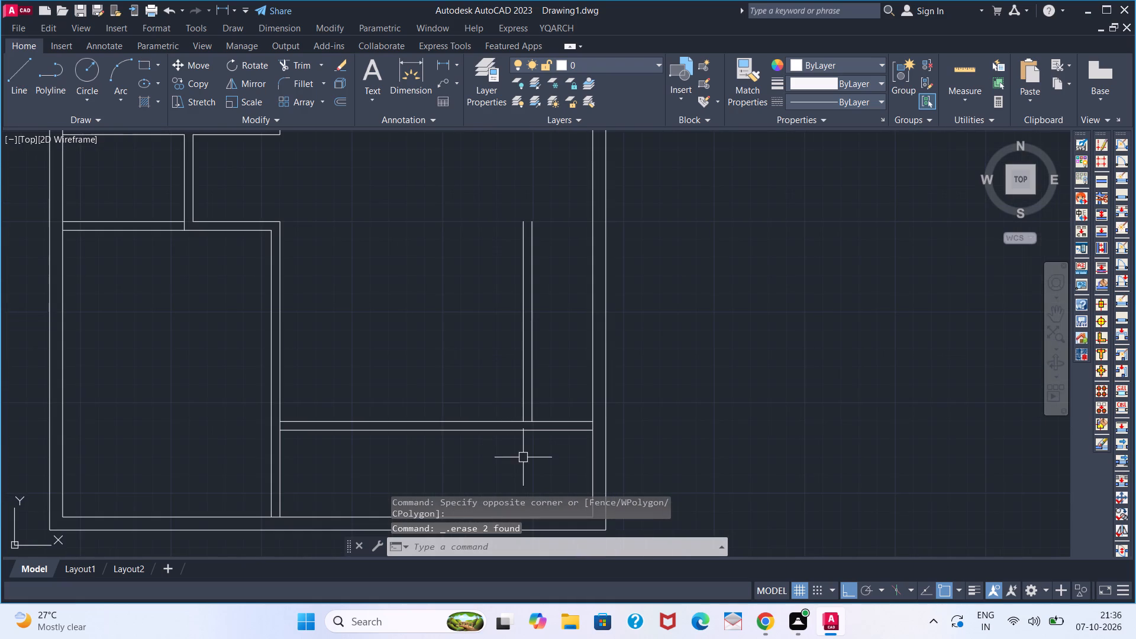
pyautogui.moveTo(545, 391); pyautogui.dragTo(556, 367, button='middle')
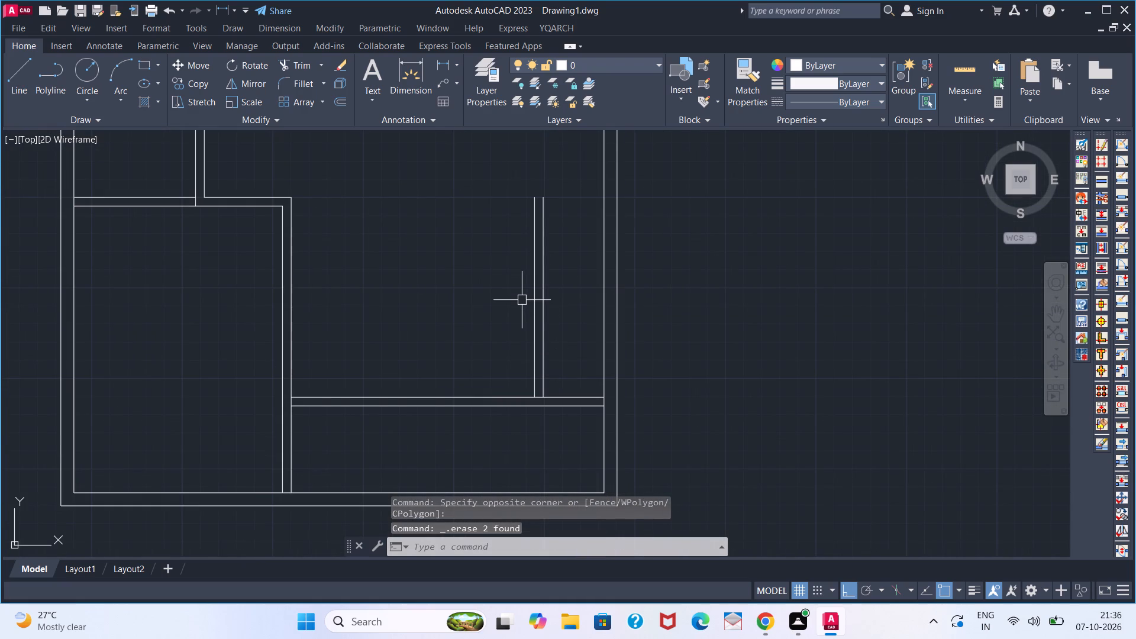
pyautogui.moveTo(579, 241); pyautogui.dragTo(578, 382, button='middle')
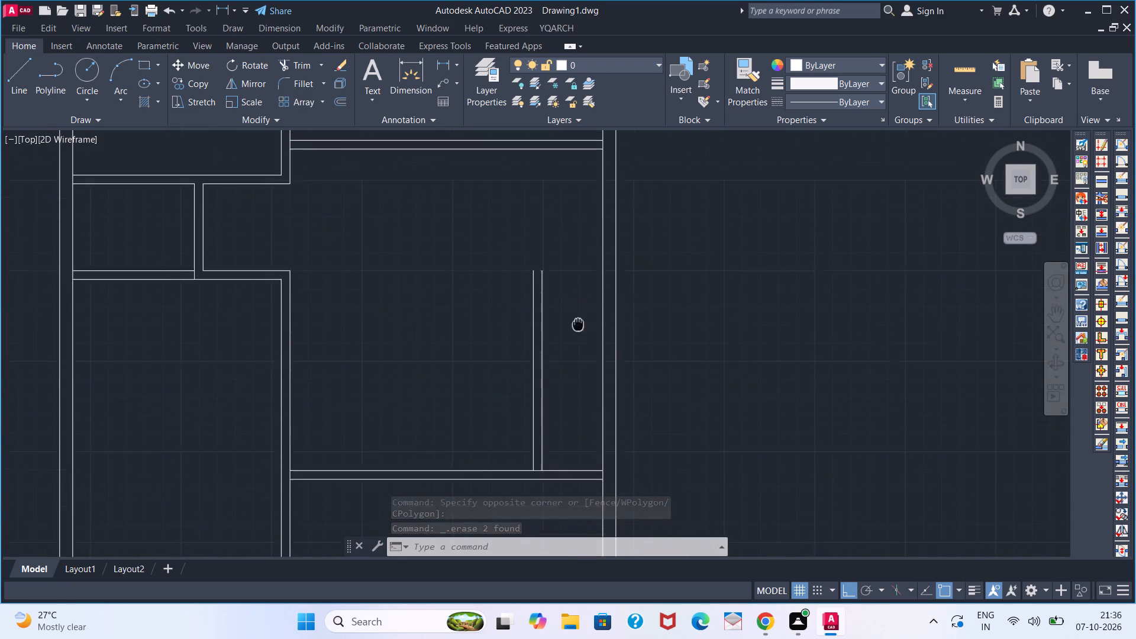
pyautogui.moveTo(578, 382); pyautogui.dragTo(578, 393, button='middle')
pyautogui.scroll(-1, 577, 353)
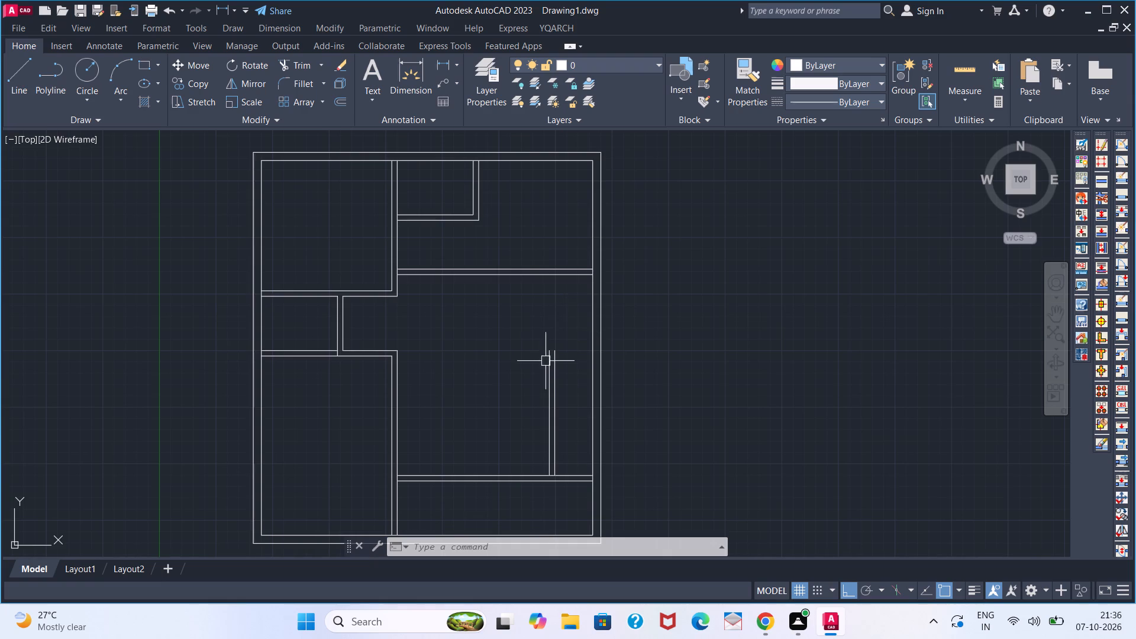
pyautogui.press('e')
pyautogui.write('X')
pyautogui.press('space')
pyautogui.click(548, 399)
pyautogui.click(553, 395)
pyautogui.press('space')
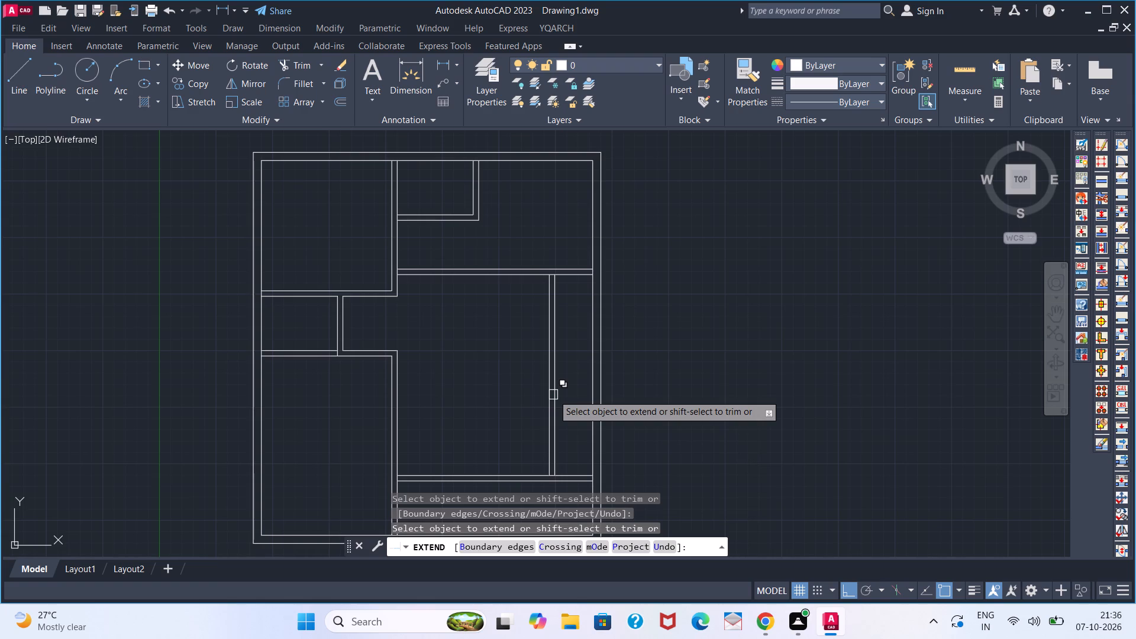
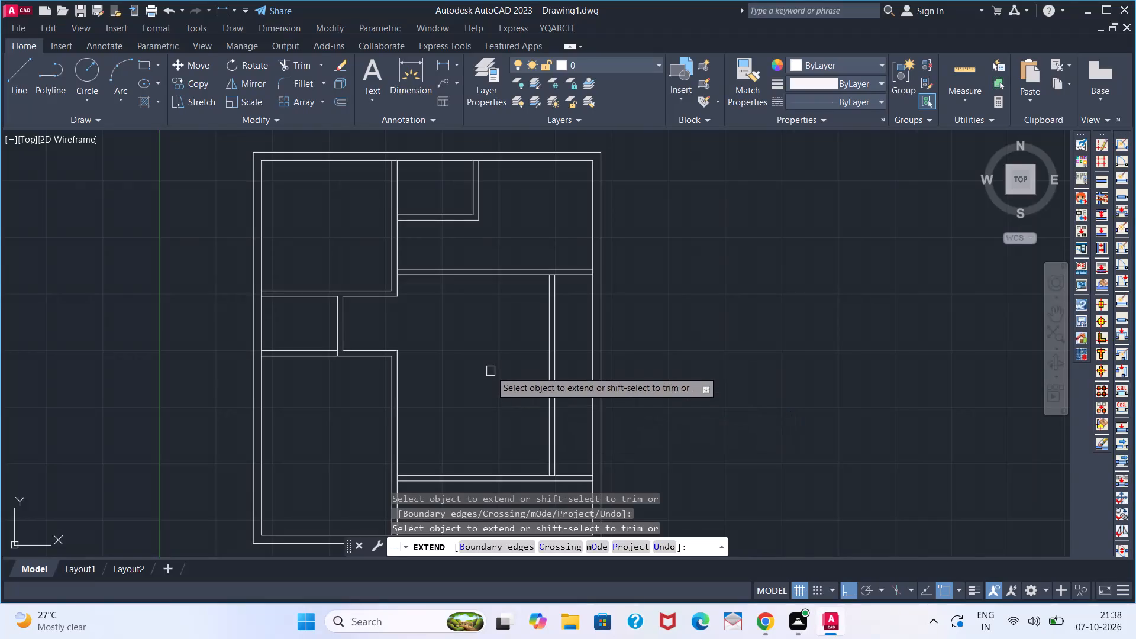
# Offset the upper horizontal partition's lower line 3'6" downward, and offset that new line another 6" down to form a second partition.
pyautogui.moveTo(523, 326); pyautogui.dragTo(529, 318, button='middle')
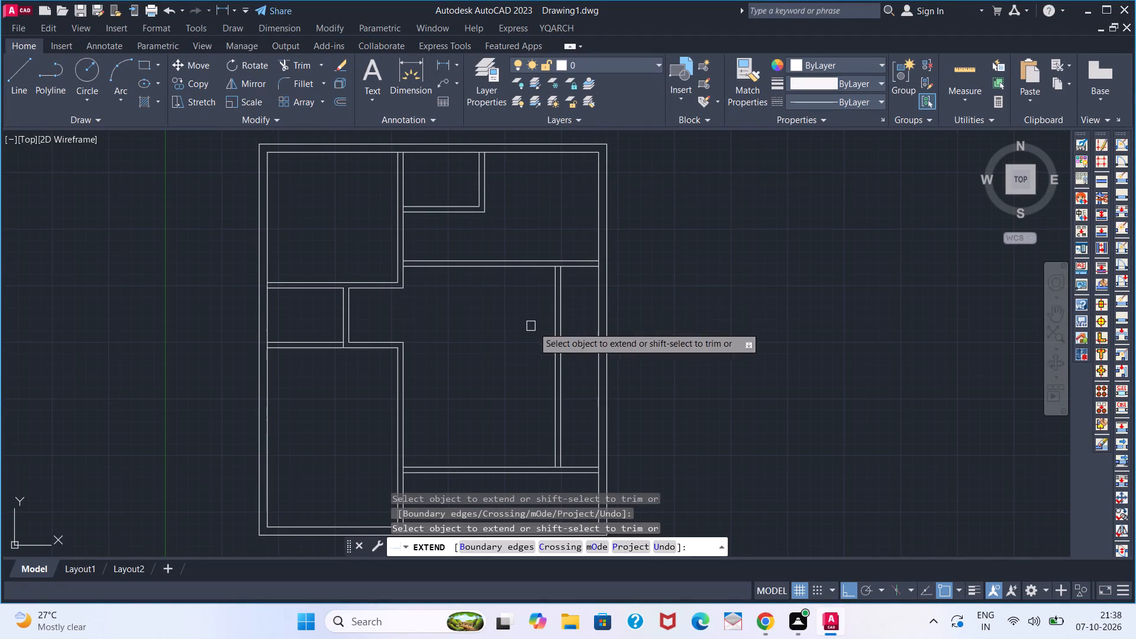
pyautogui.press('Escape')
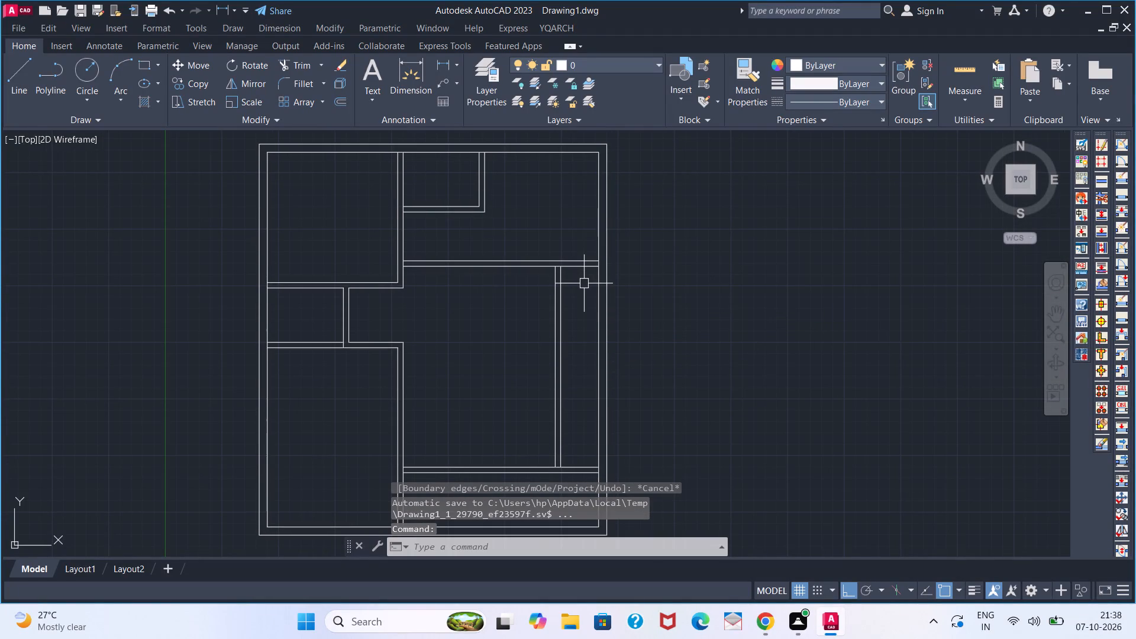
pyautogui.press('o')
pyautogui.press('Return')
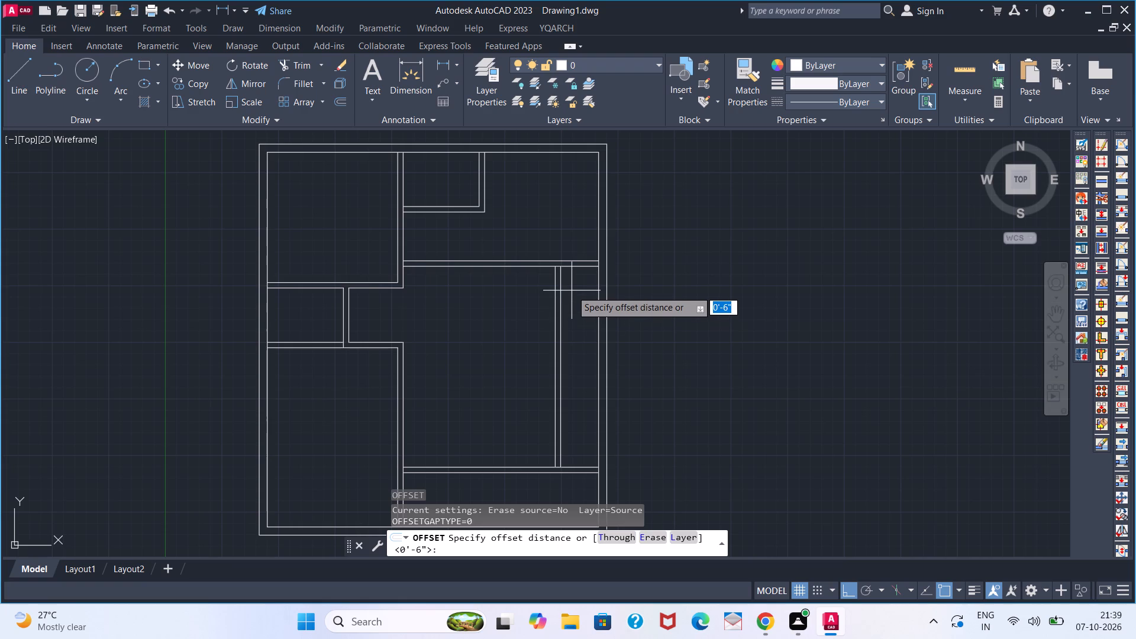
pyautogui.write("3'6")
pyautogui.press('Return')
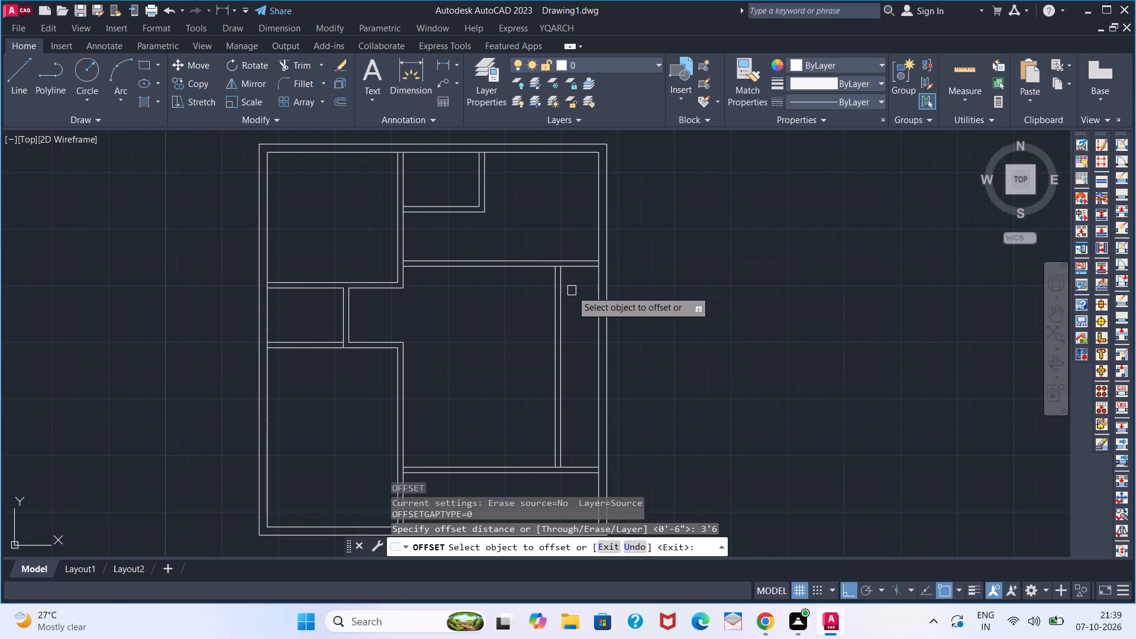
pyautogui.click(582, 269)
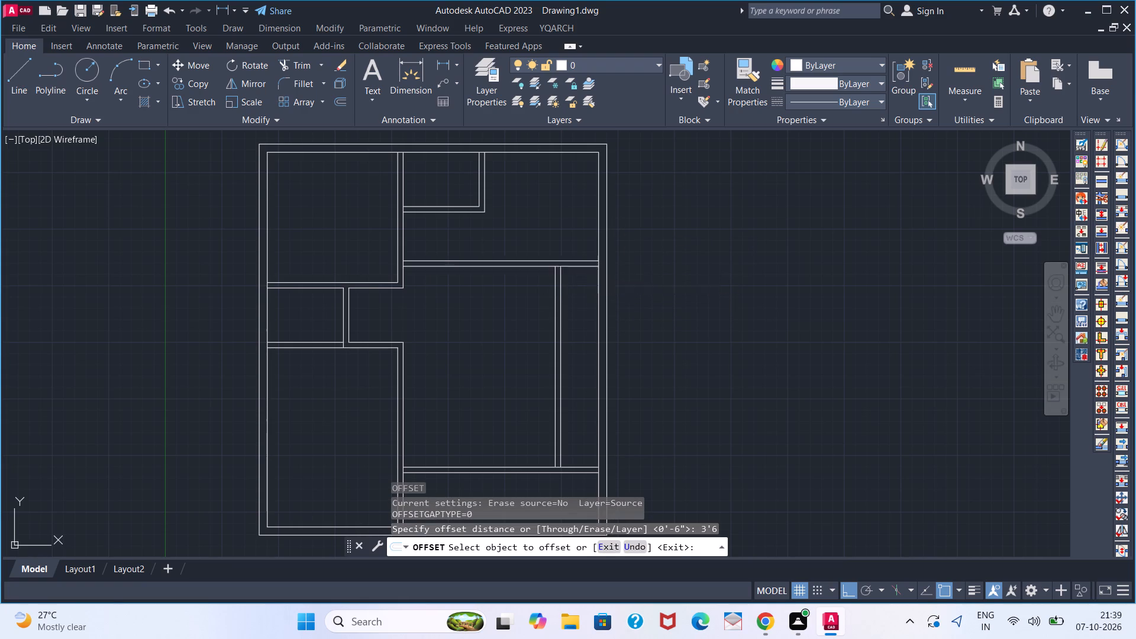
pyautogui.click(577, 284)
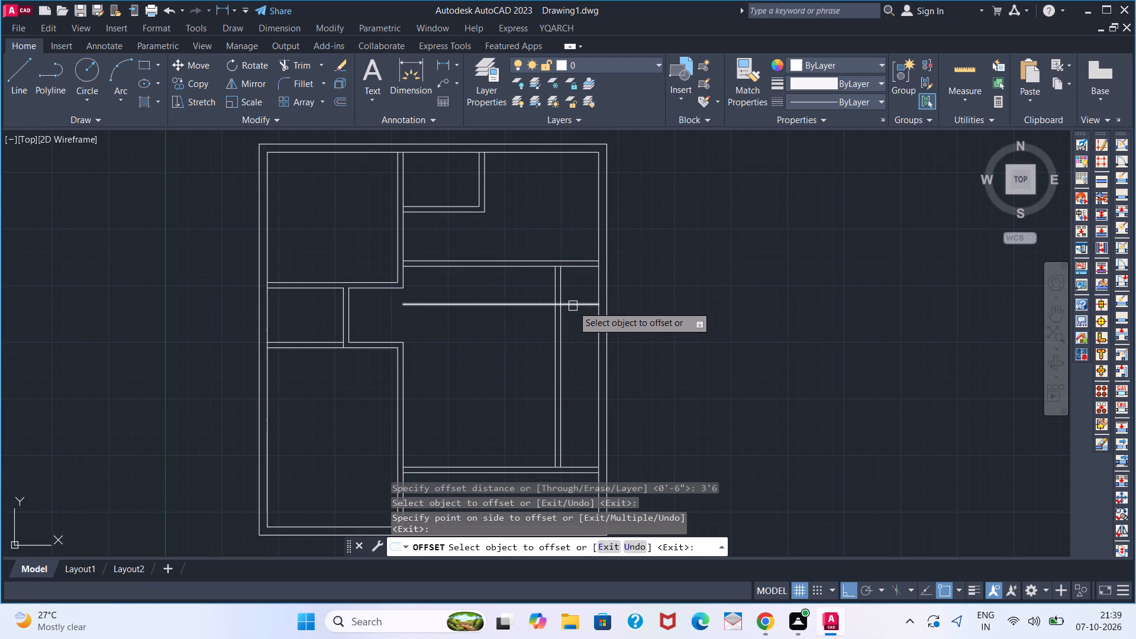
pyautogui.click(573, 306)
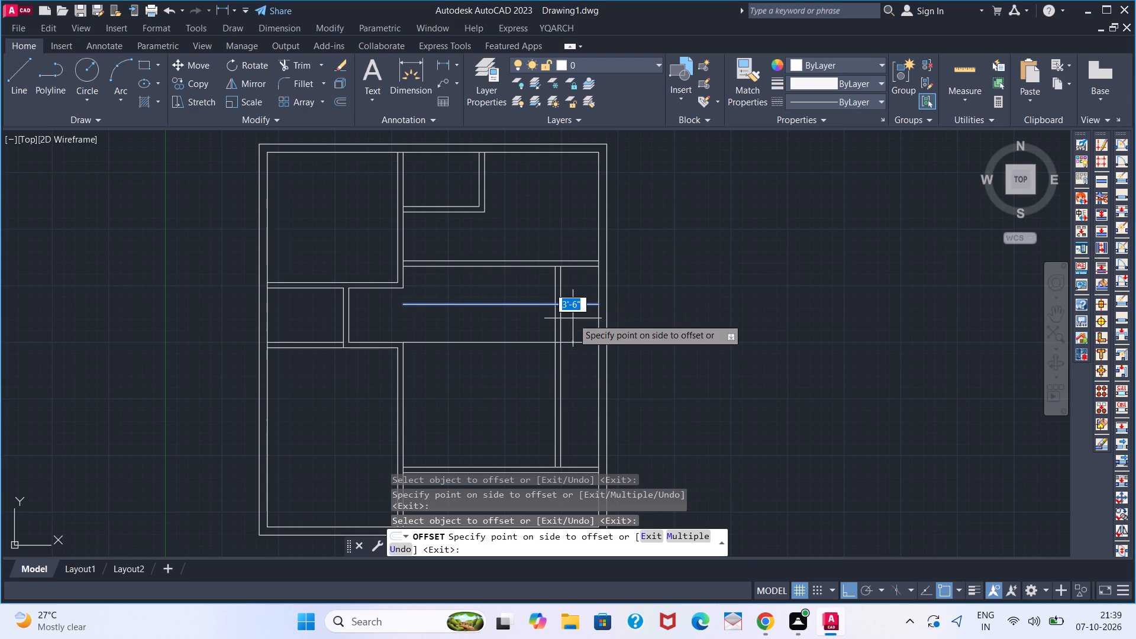
pyautogui.press('6')
pyautogui.press('Return')
pyautogui.press('space')
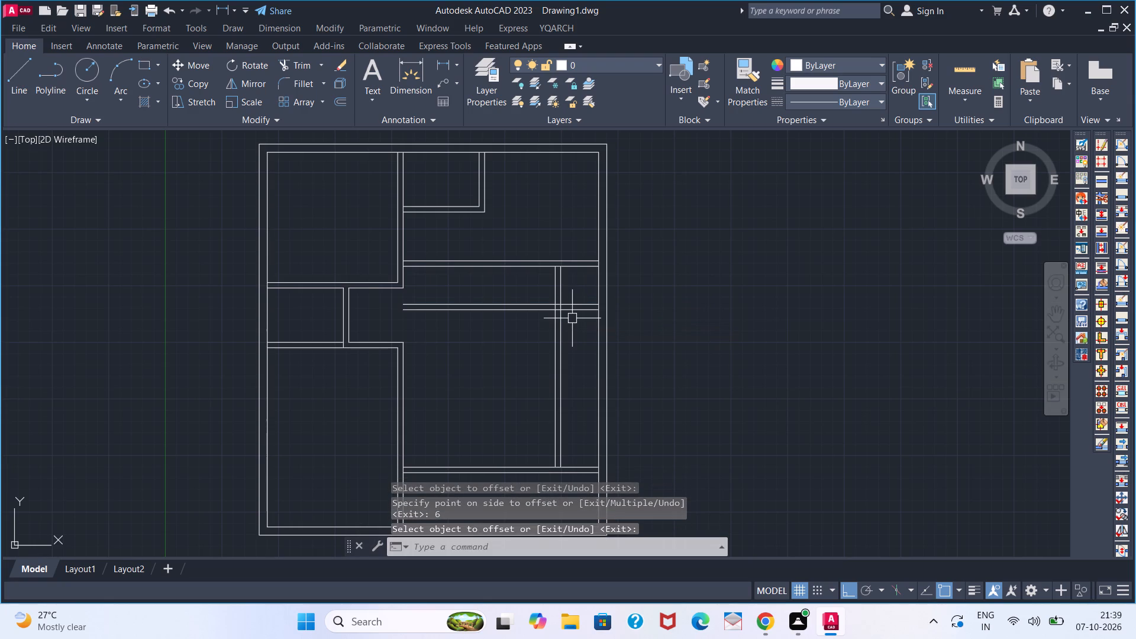
# Trim the new partition's lower line between the two lines of the right vertical partition.
pyautogui.write('TR')
pyautogui.press('space')
pyautogui.scroll(3, 551, 305)
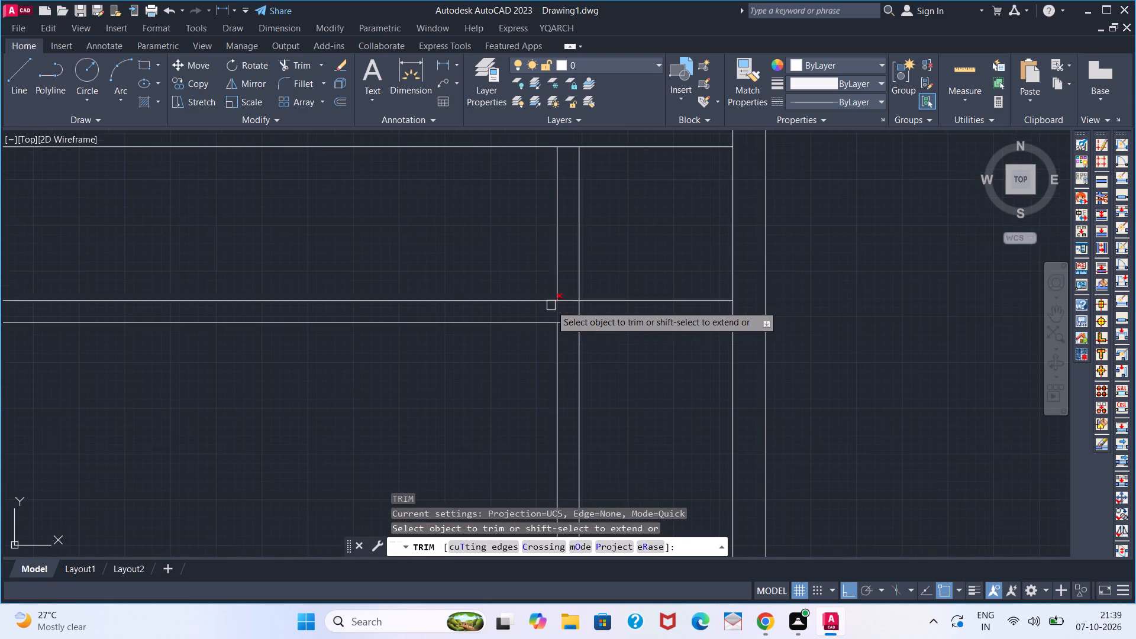
pyautogui.click(565, 324)
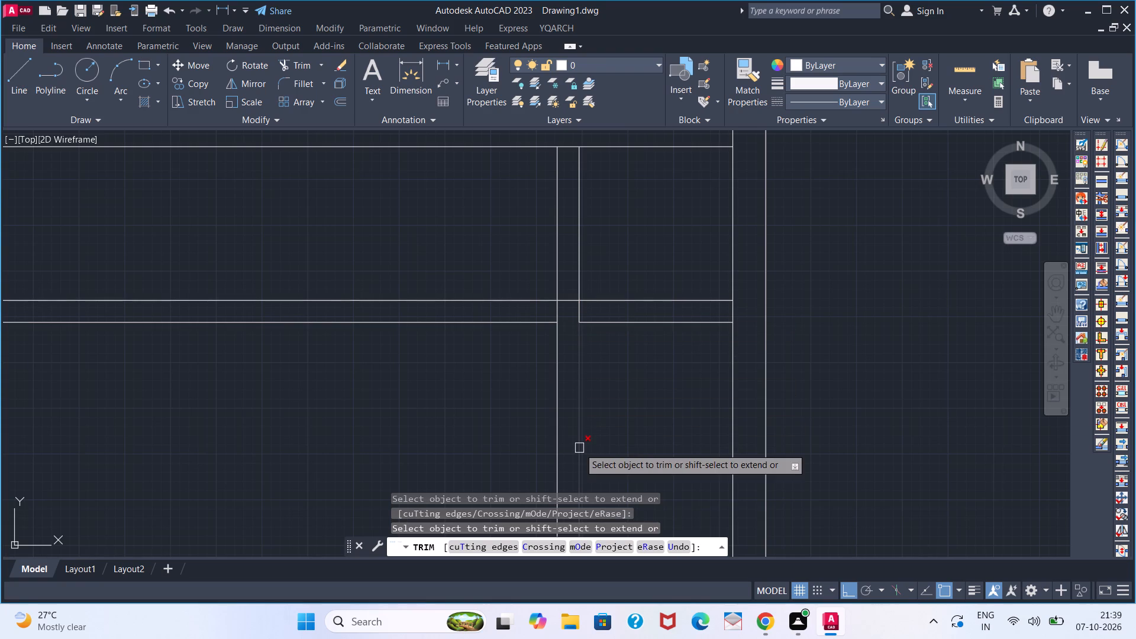
# Remove the upper horizontal partition's lower line left of the right vertical partition, and extend that vertical partition's left line to the remaining upper line.
pyautogui.scroll(-1, 514, 359)
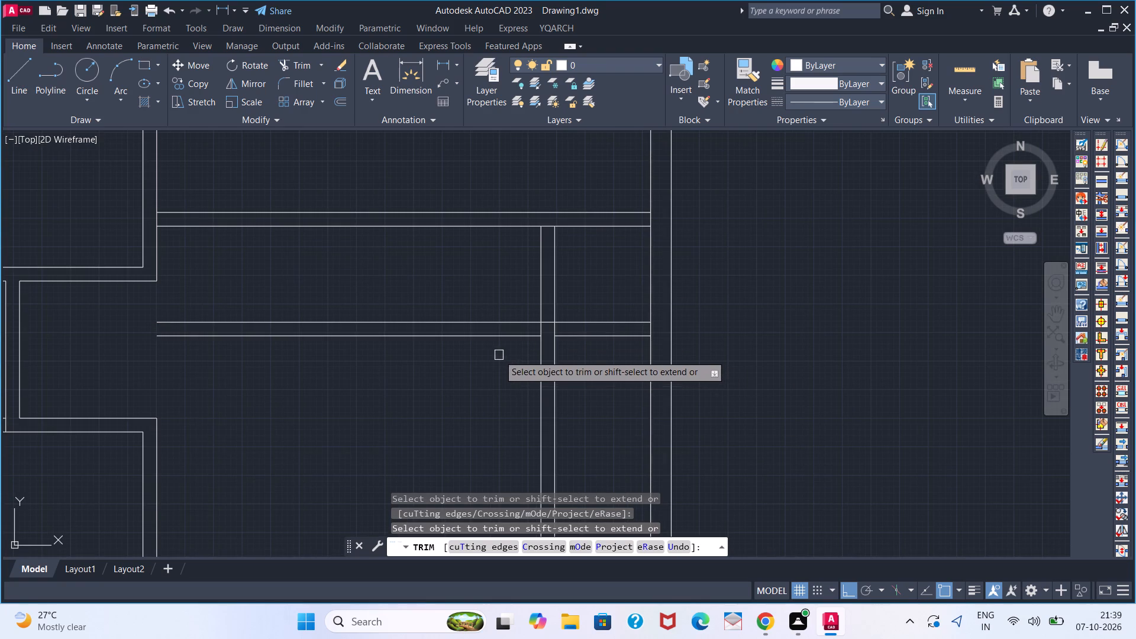
pyautogui.click(470, 225)
pyautogui.click(470, 212)
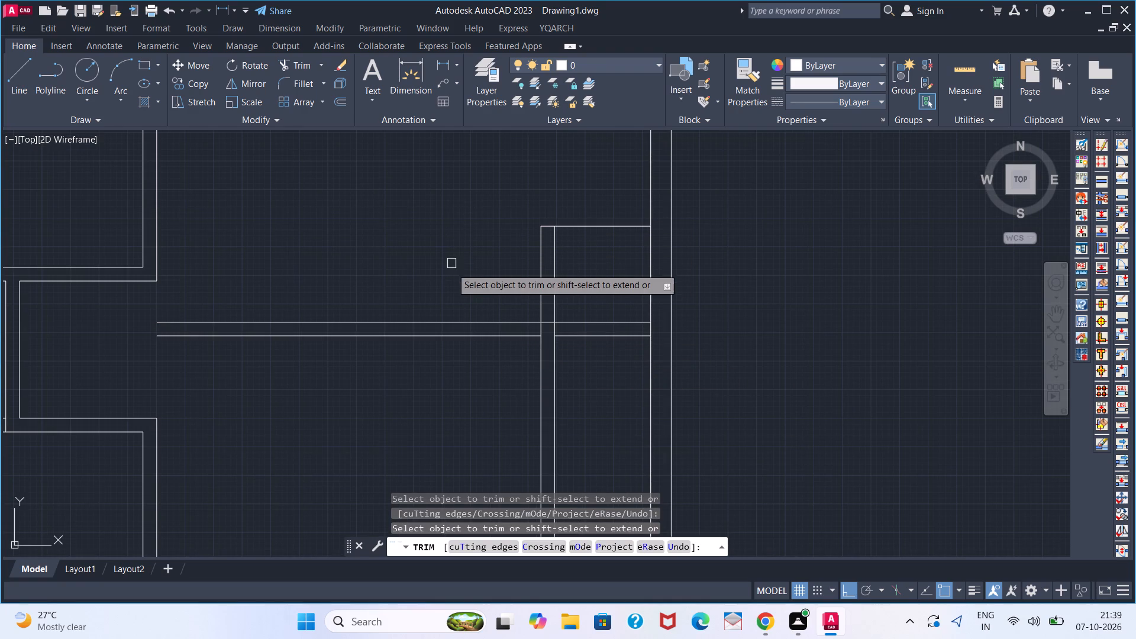
pyautogui.hotkey('ctrl', 'z')
pyautogui.press('space')
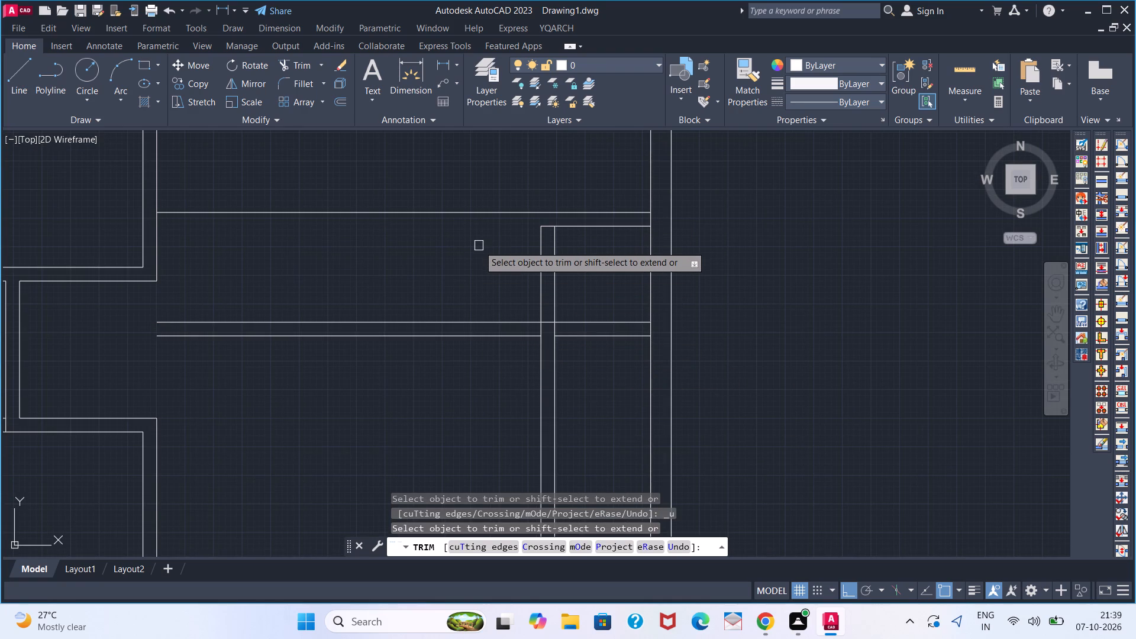
pyautogui.write('E')
pyautogui.write('X')
pyautogui.press('space')
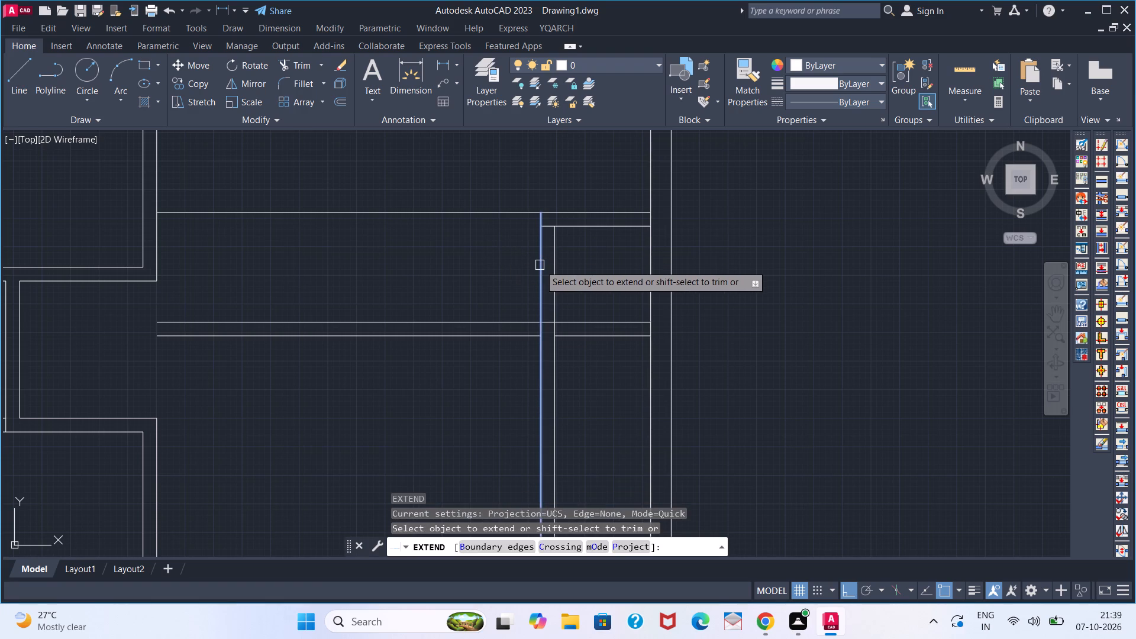
pyautogui.click(540, 265)
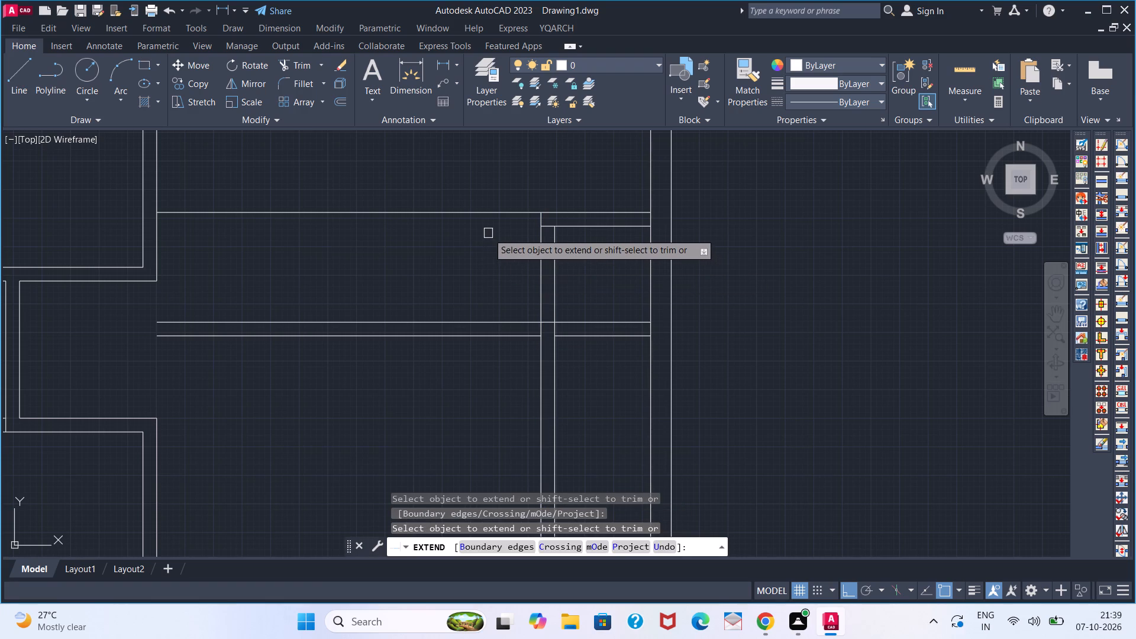
pyautogui.press('space')
# Trim the upper horizontal partition's top line left of the right vertical partition and its lower line inside the corner where they meet.
pyautogui.press('t')
pyautogui.write('R')
pyautogui.press('space')
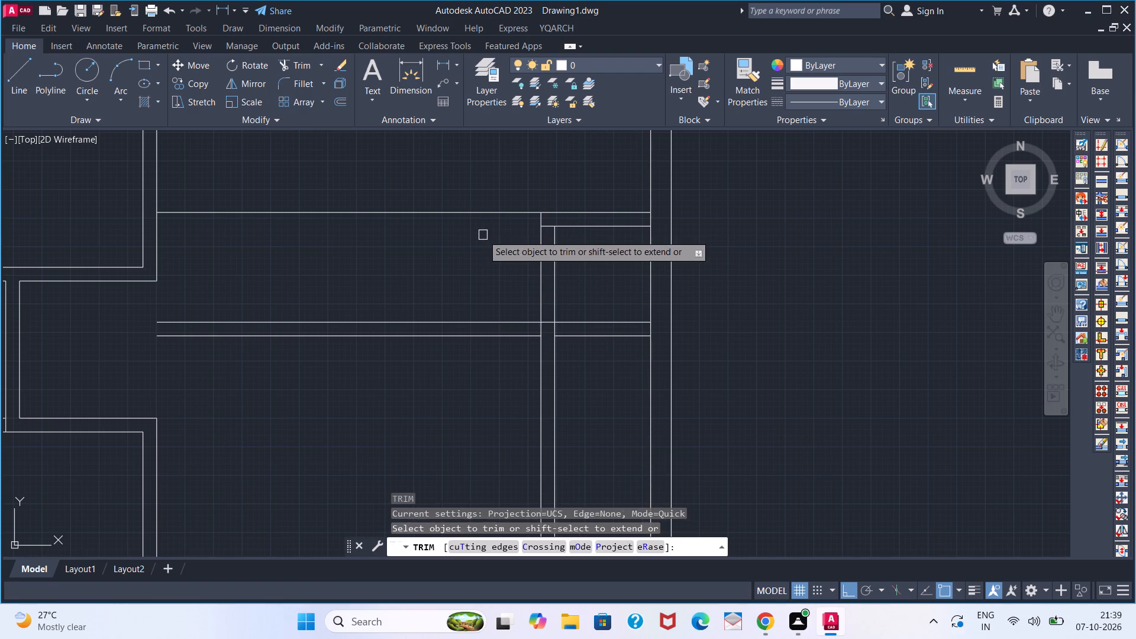
pyautogui.click(483, 213)
pyautogui.press('space')
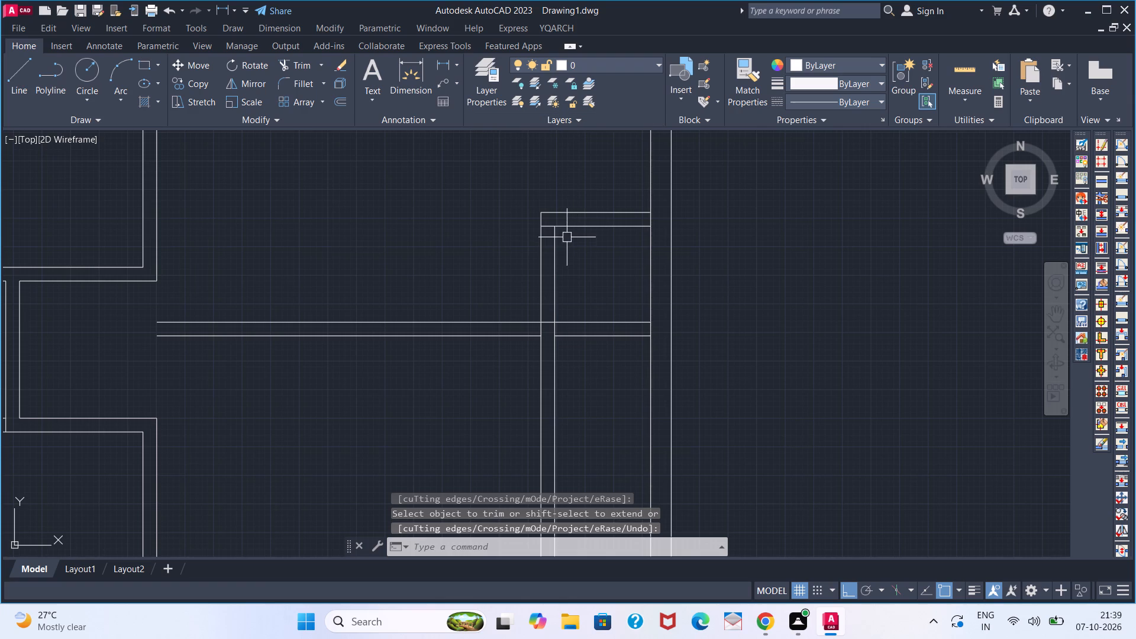
pyautogui.write('TR')
pyautogui.press('space')
pyautogui.click(548, 225)
pyautogui.press('space')
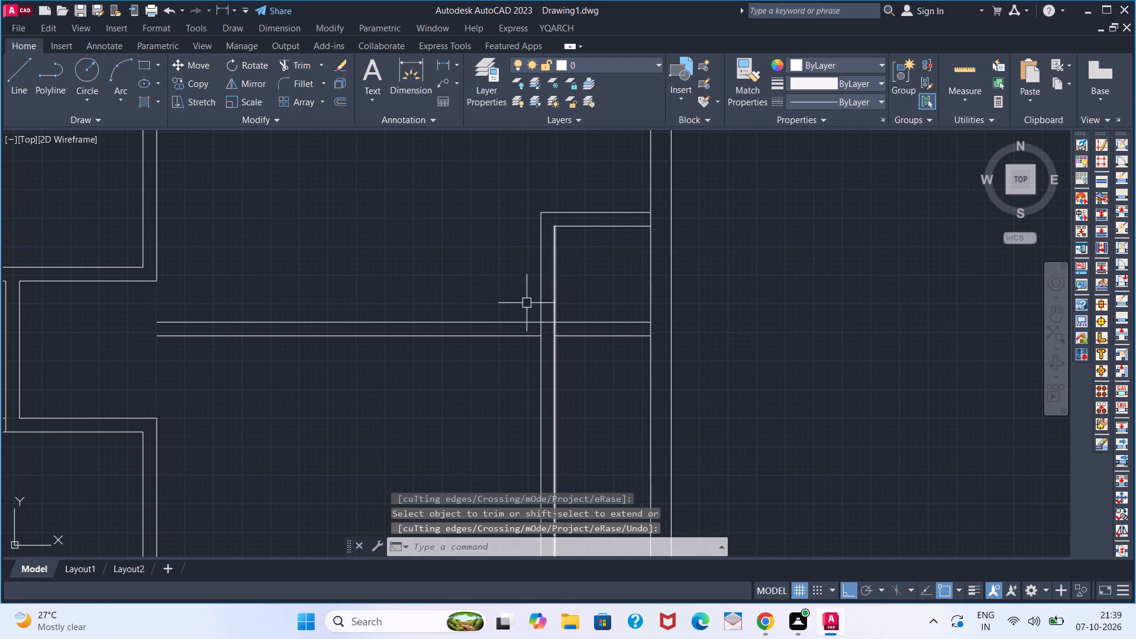
# Trim away both lines of the new horizontal partition across the central space, left of the right vertical partition.
pyautogui.scroll(-2, 492, 327)
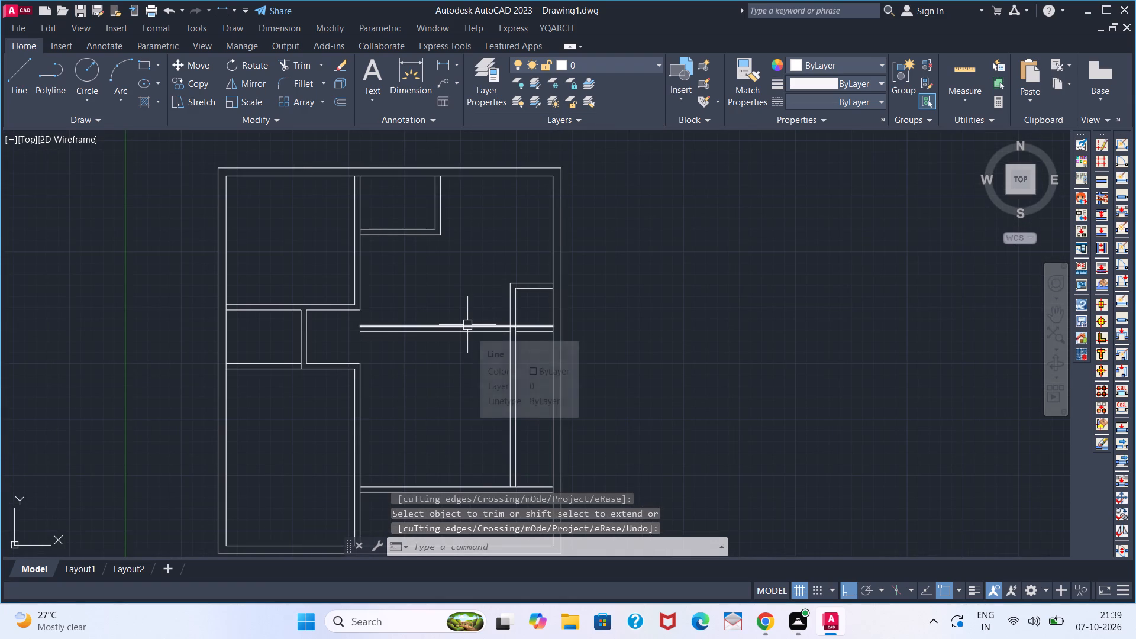
pyautogui.write('TR')
pyautogui.press('space')
pyautogui.click(467, 325)
pyautogui.click(466, 331)
pyautogui.press('space')
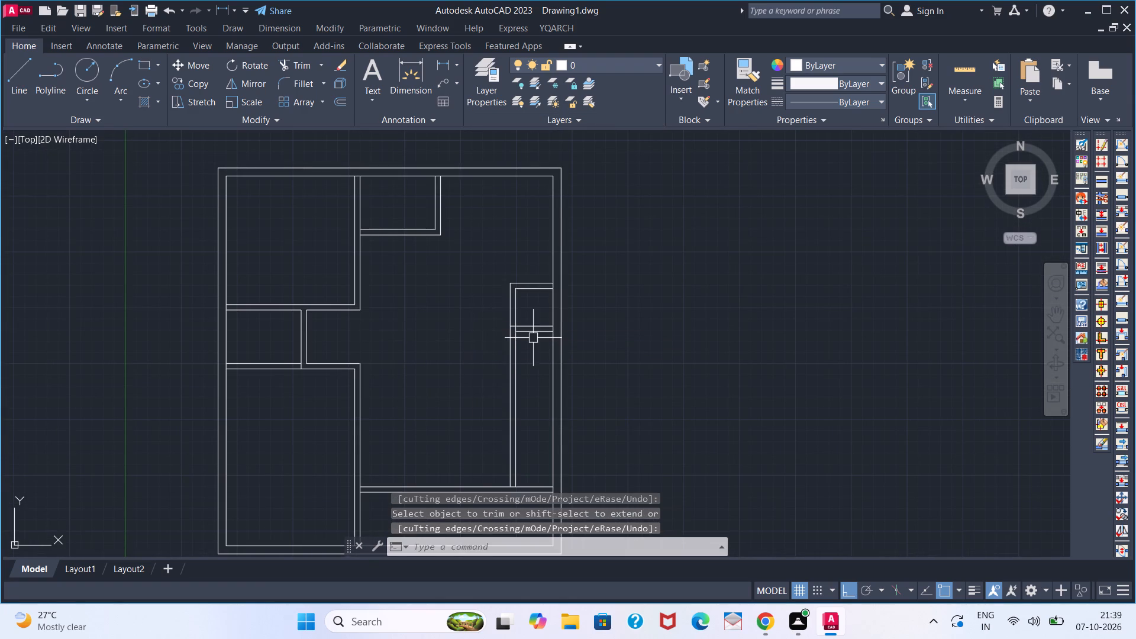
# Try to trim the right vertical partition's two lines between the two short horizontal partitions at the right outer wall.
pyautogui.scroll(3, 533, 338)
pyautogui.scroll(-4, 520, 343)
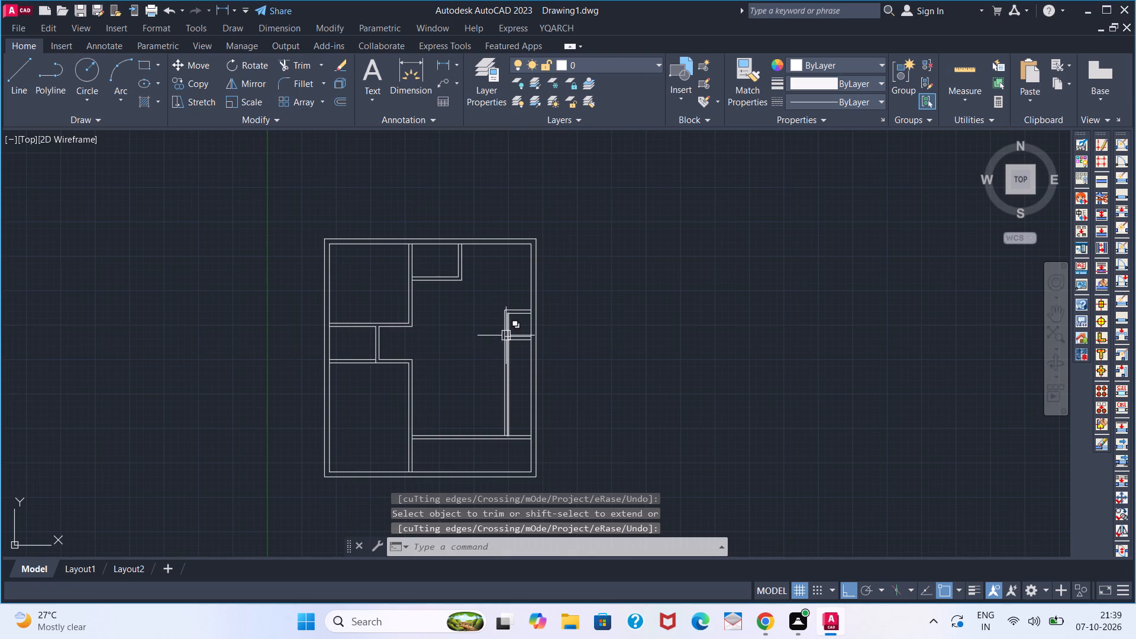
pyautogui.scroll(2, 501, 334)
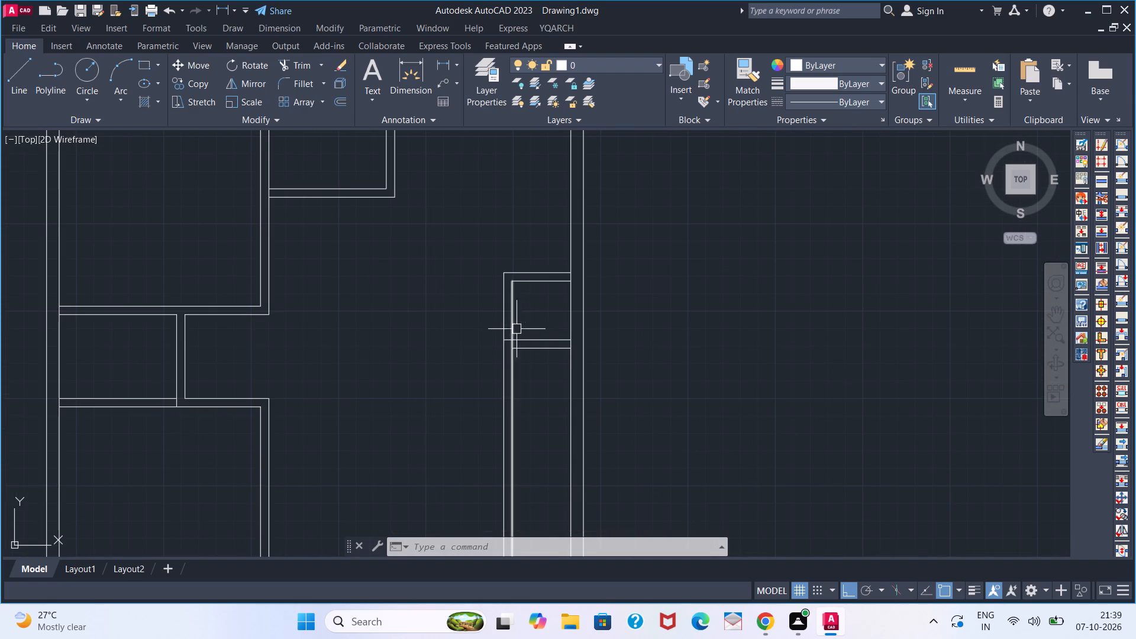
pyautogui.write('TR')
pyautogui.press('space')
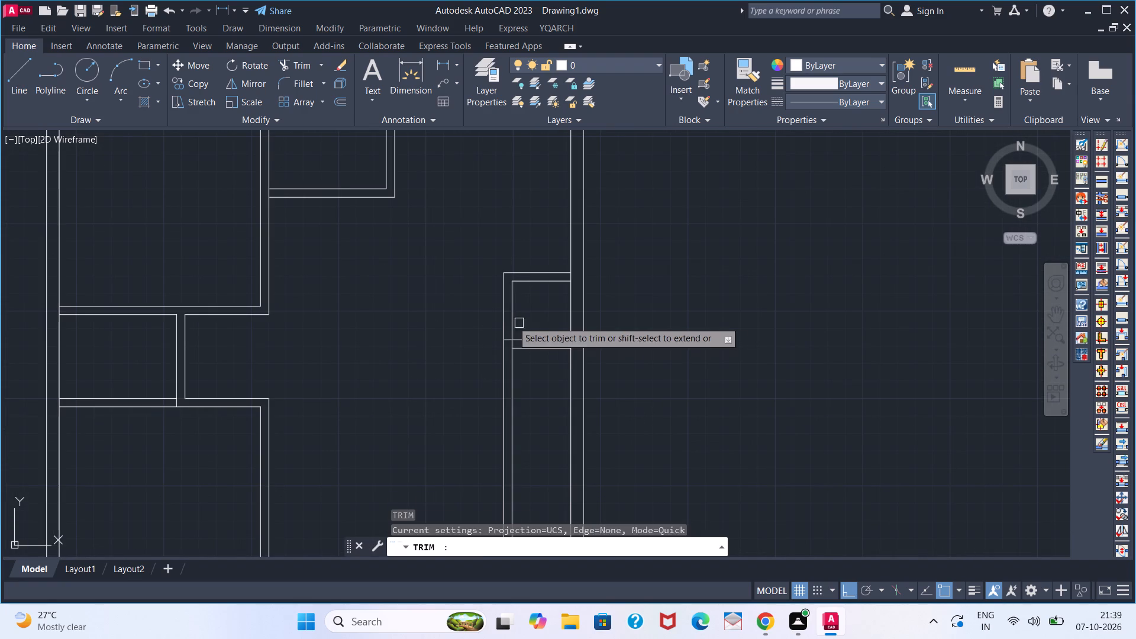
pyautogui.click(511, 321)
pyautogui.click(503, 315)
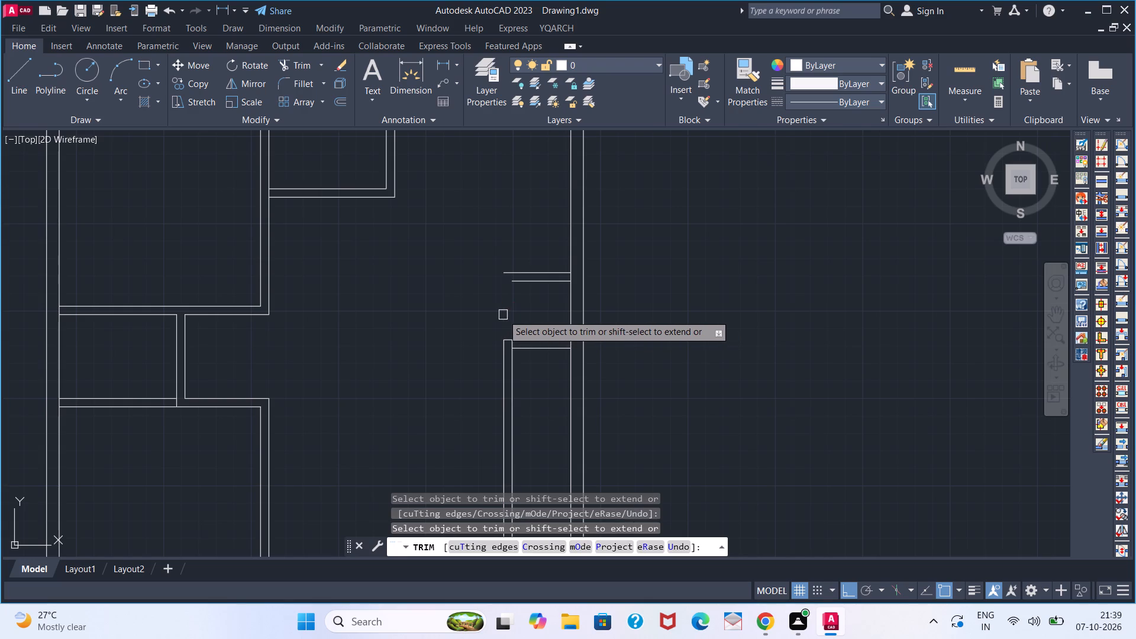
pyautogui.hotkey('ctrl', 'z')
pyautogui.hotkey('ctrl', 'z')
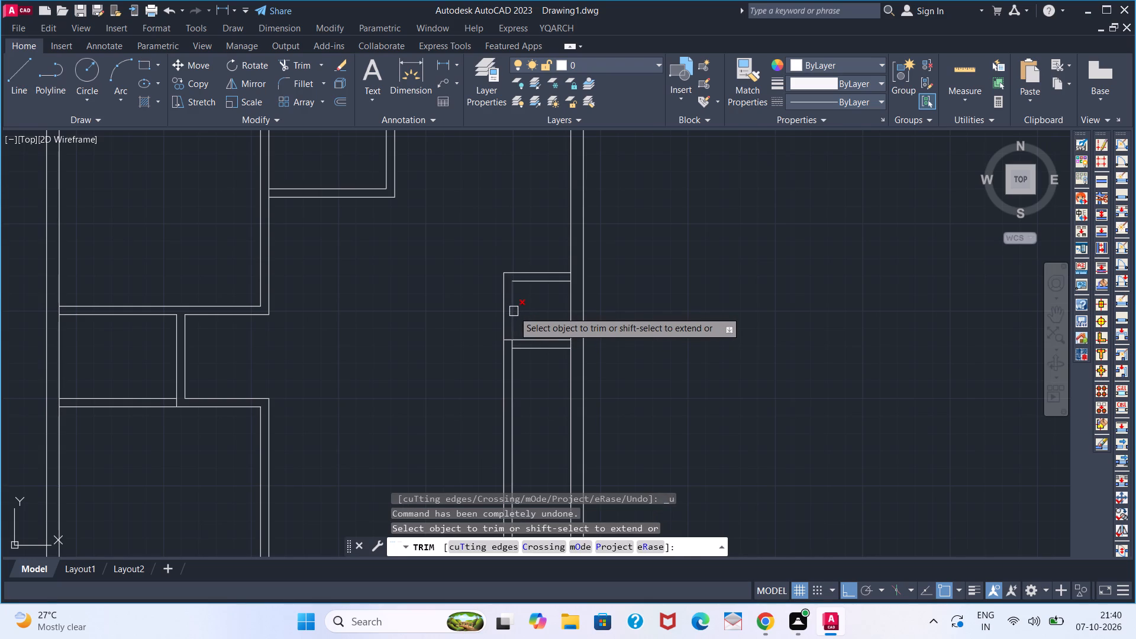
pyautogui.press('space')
# Extend the upper short partition's lower line left to the outer line of the right vertical partition.
pyautogui.press('e')
pyautogui.write('X')
pyautogui.press('space')
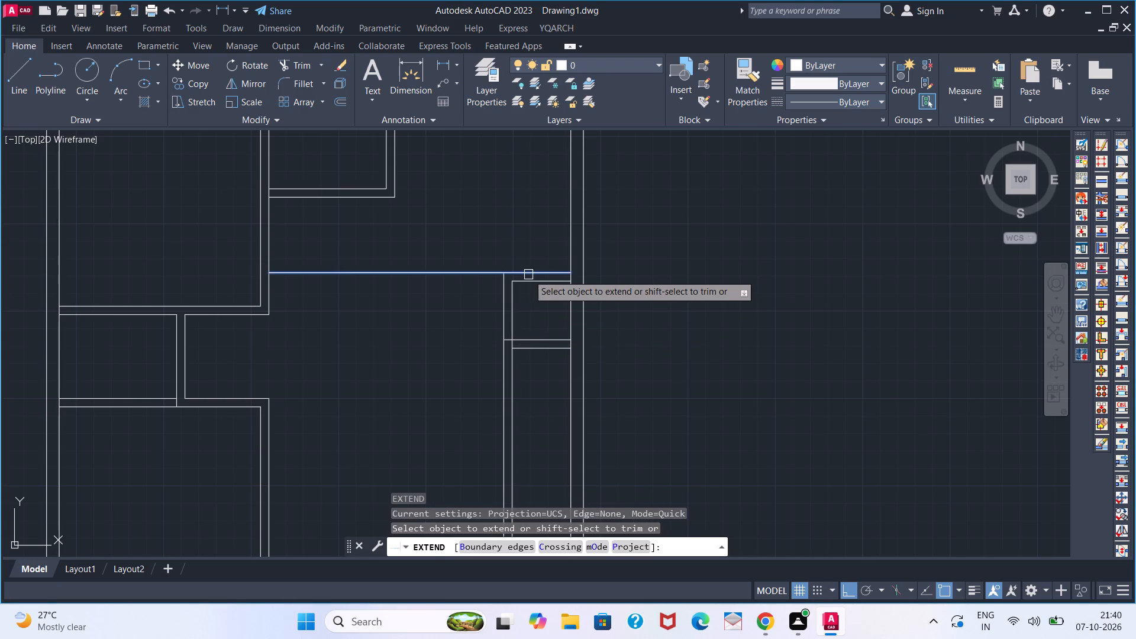
pyautogui.click(528, 286)
pyautogui.press('space')
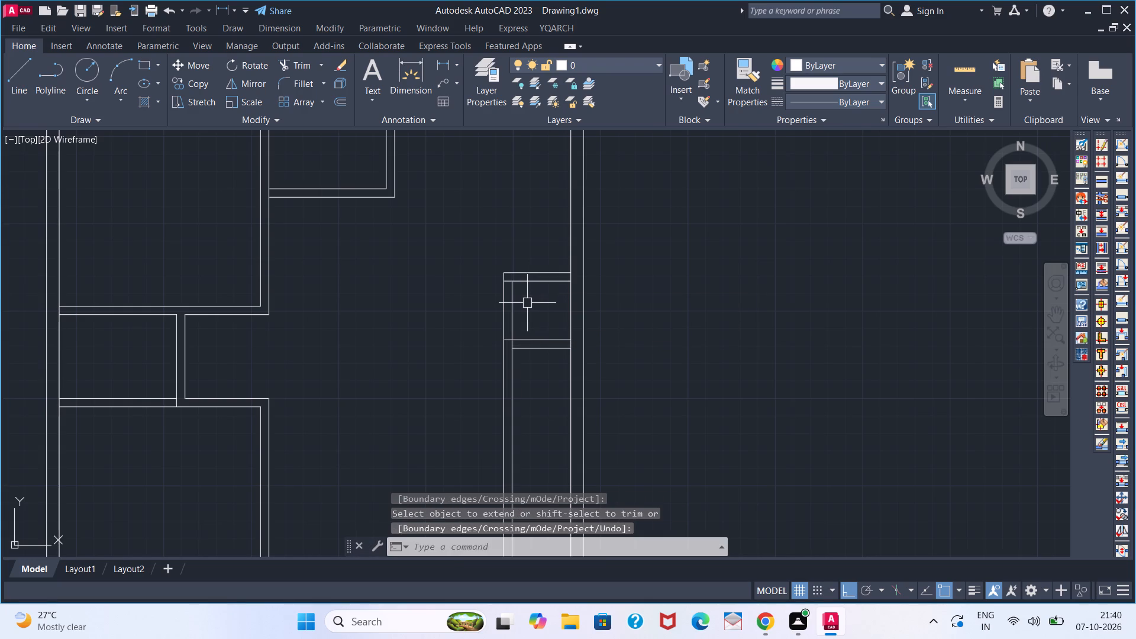
# Trim both lines of the right vertical partition between the upper and lower short horizontal partitions to open a gap.
pyautogui.press('r')
pyautogui.press('Escape')
pyautogui.press('Escape')
pyautogui.write('TR')
pyautogui.press('space')
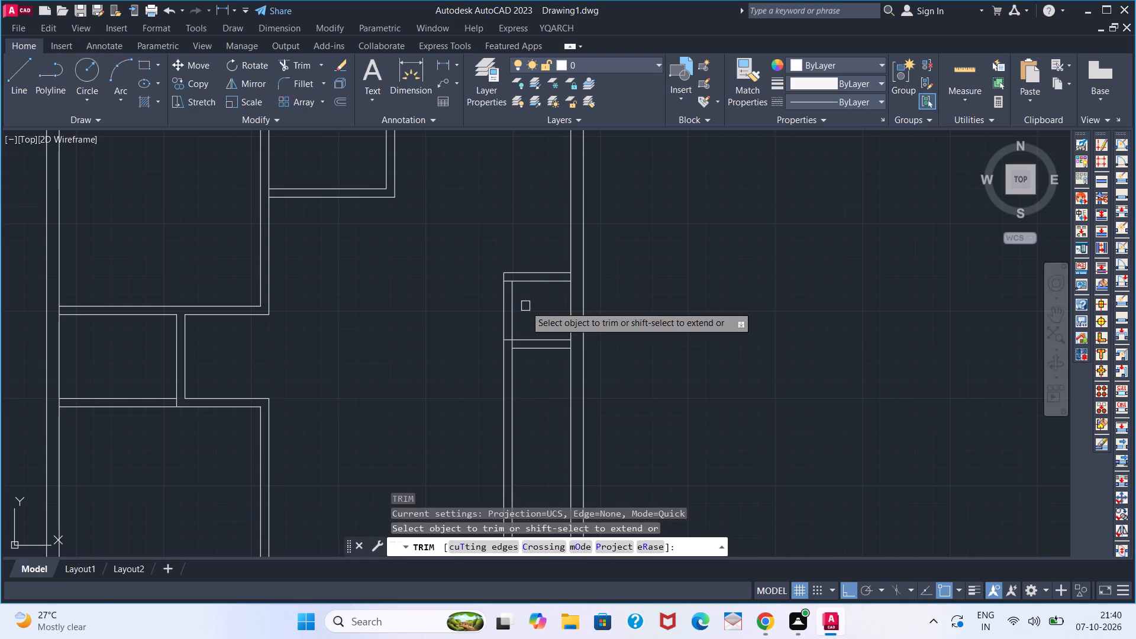
pyautogui.click(525, 306)
pyautogui.click(487, 305)
pyautogui.press('space')
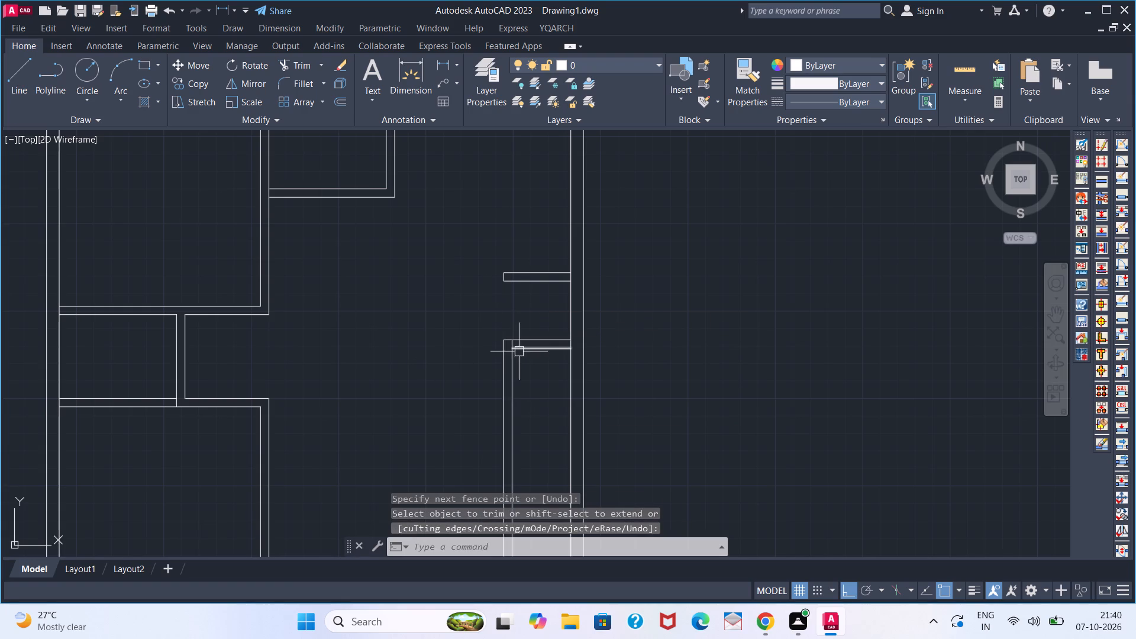
# Remove the lower short partition's bottom line between the right vertical partition and the right outer wall.
pyautogui.scroll(2, 514, 345)
pyautogui.press('space')
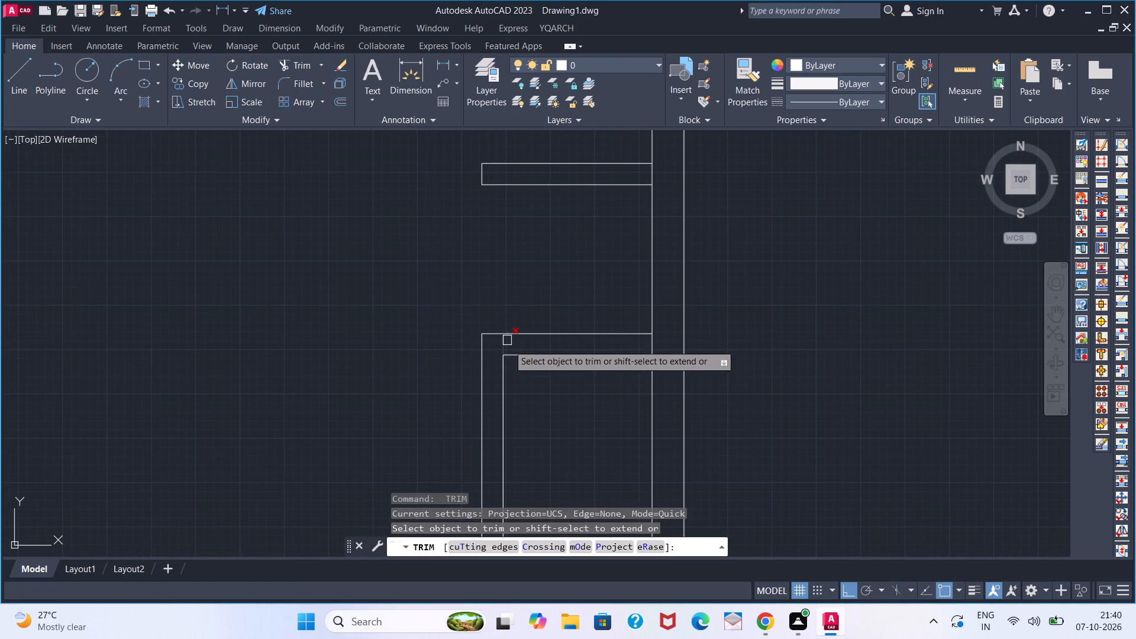
pyautogui.click(538, 354)
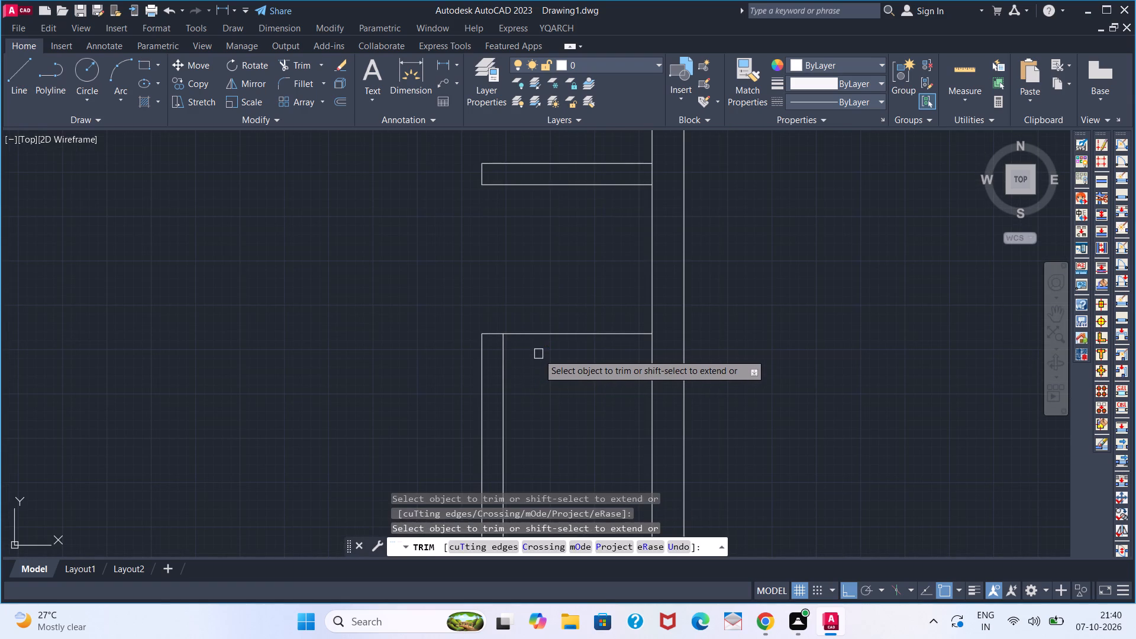
pyautogui.press('Escape')
pyautogui.press('Escape')
# Offset the horizontal top line at the head of the right vertical partition downward four times successively at 10" spacing as stair treads.
pyautogui.scroll(-2, 542, 397)
pyautogui.moveTo(467, 369); pyautogui.dragTo(496, 299, button='middle')
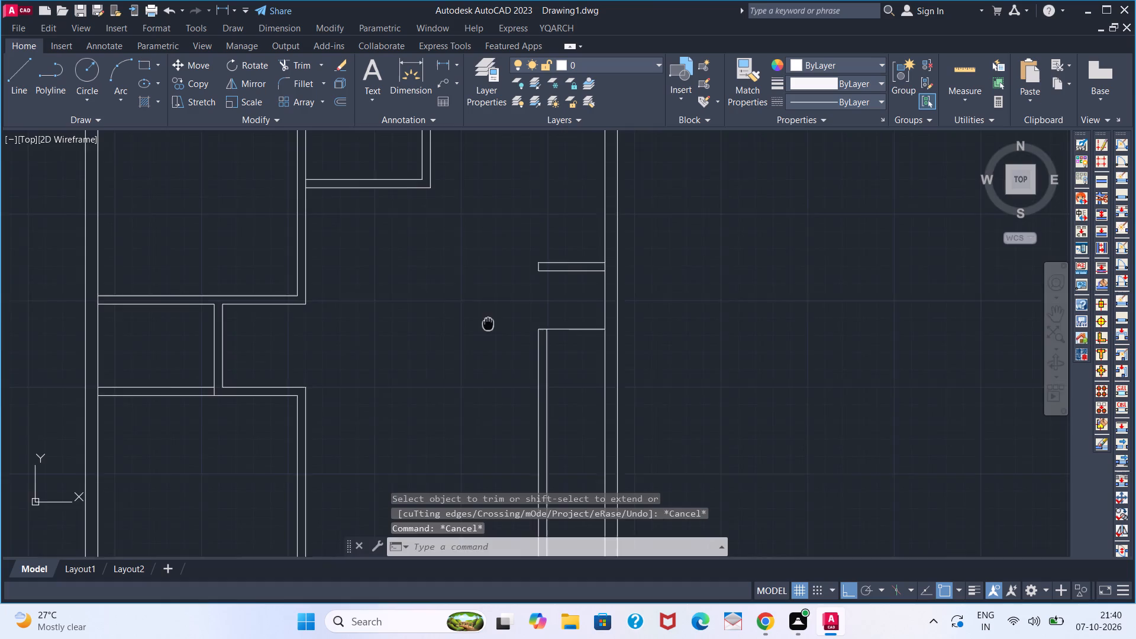
pyautogui.moveTo(496, 299); pyautogui.dragTo(507, 267, button='middle')
pyautogui.moveTo(534, 338); pyautogui.dragTo(545, 299, button='middle')
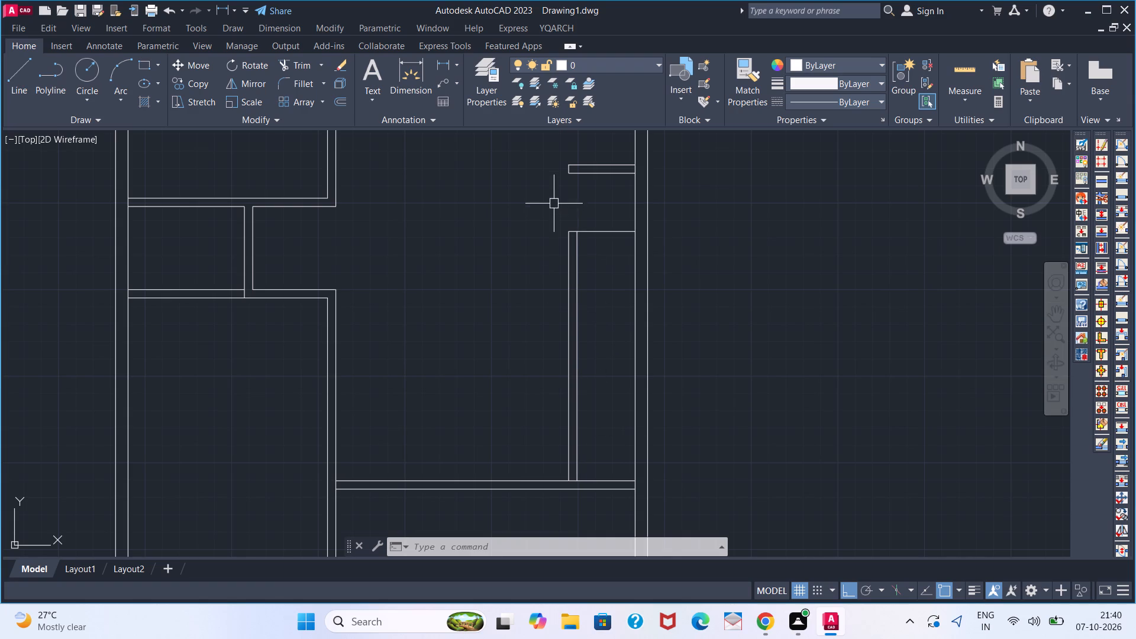
pyautogui.press('o')
pyautogui.press('Return')
pyautogui.press('1')
pyautogui.press('0')
pyautogui.press('Return')
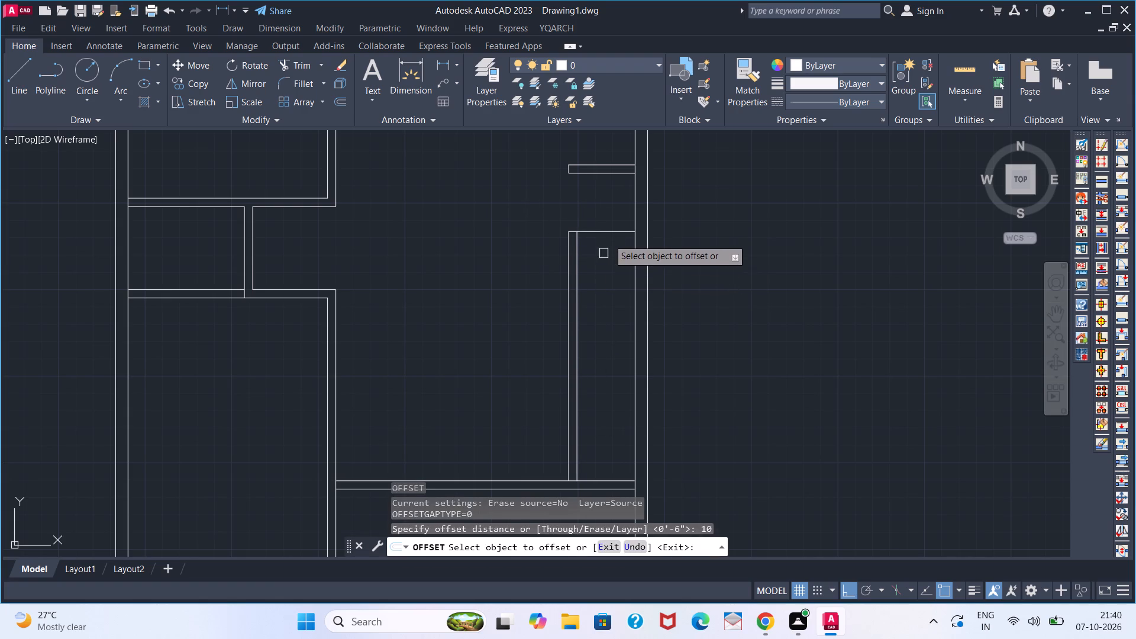
pyautogui.click(609, 233)
pyautogui.click(609, 285)
pyautogui.click(615, 246)
pyautogui.click(611, 289)
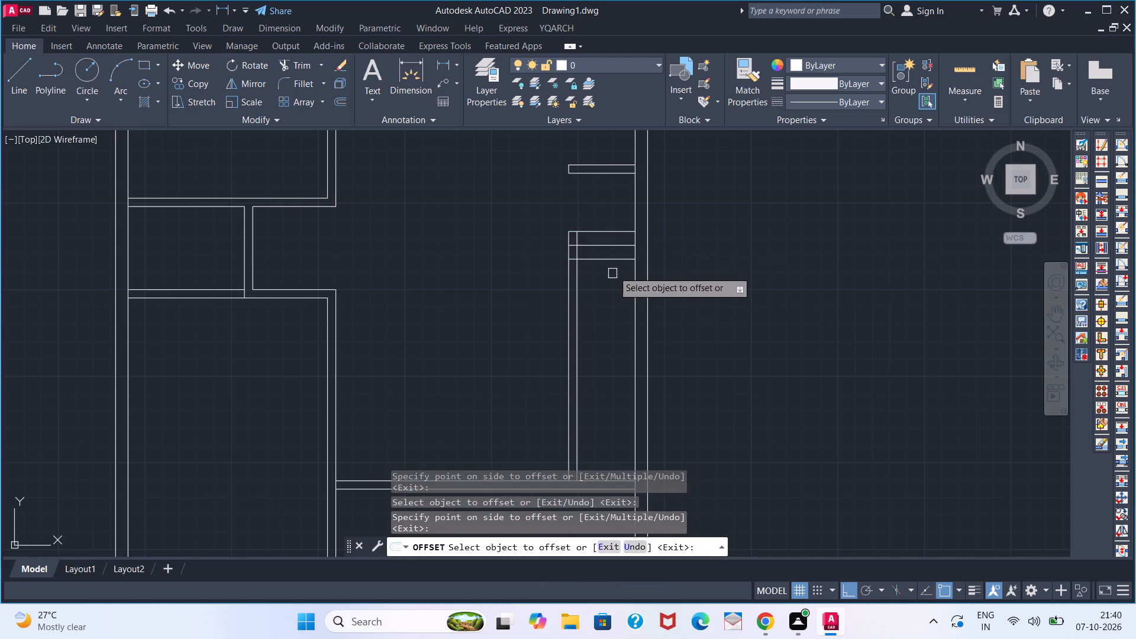
pyautogui.click(614, 262)
pyautogui.click(606, 338)
pyautogui.click(612, 273)
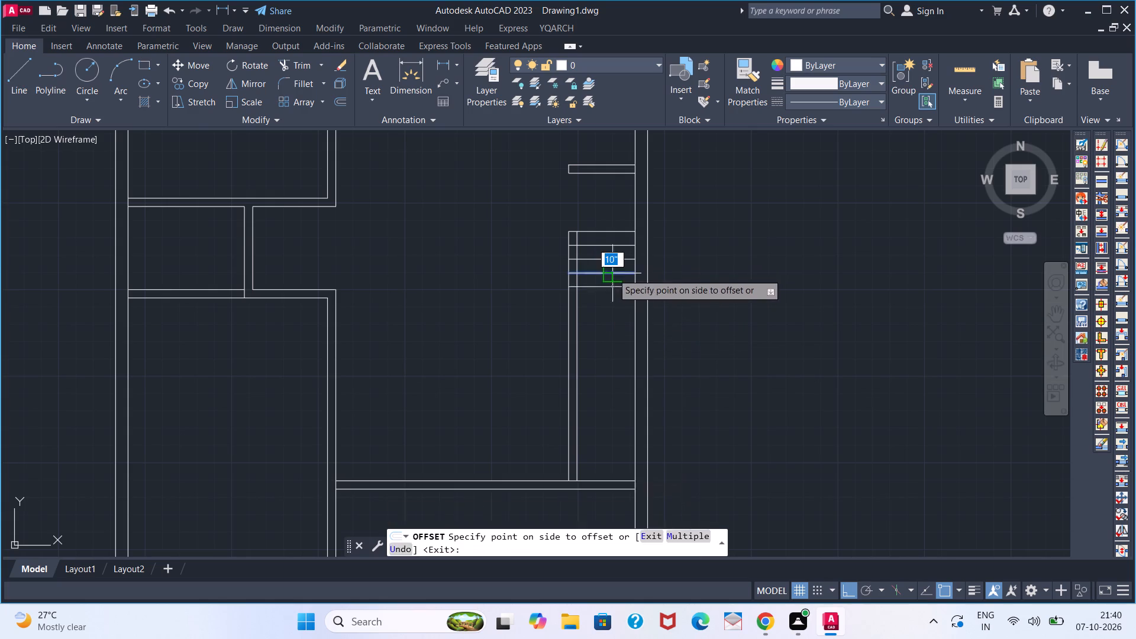
pyautogui.click(606, 344)
# Continue offsetting the lowest stair tread line downward at 10" spacing, adding five more treads.
pyautogui.click(609, 292)
pyautogui.click(609, 291)
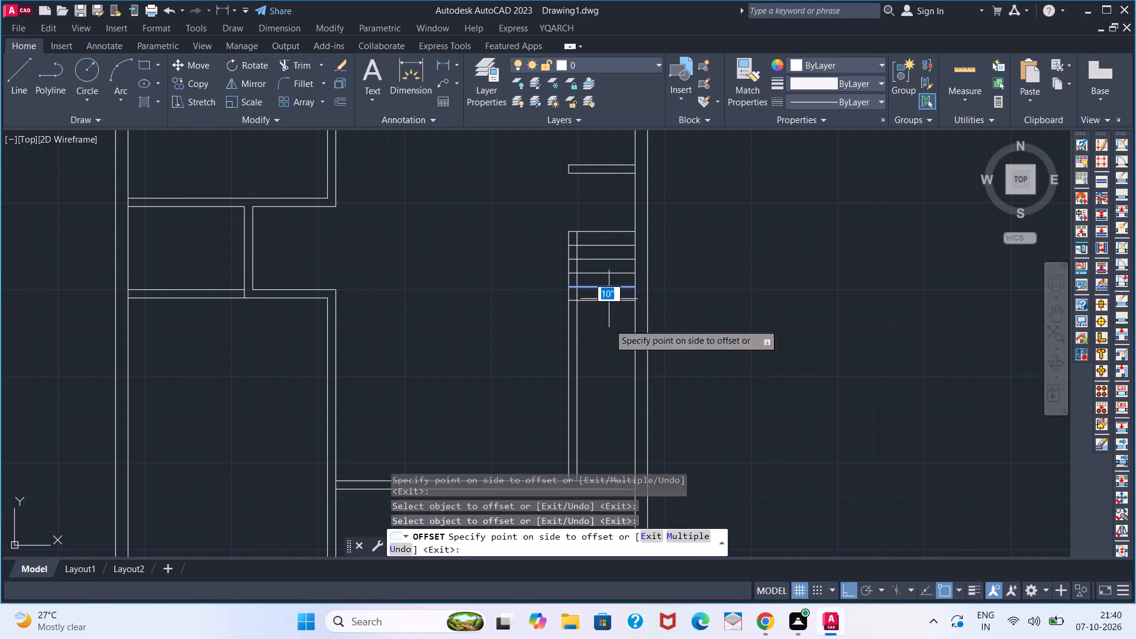
pyautogui.click(611, 385)
pyautogui.click(615, 304)
pyautogui.click(615, 365)
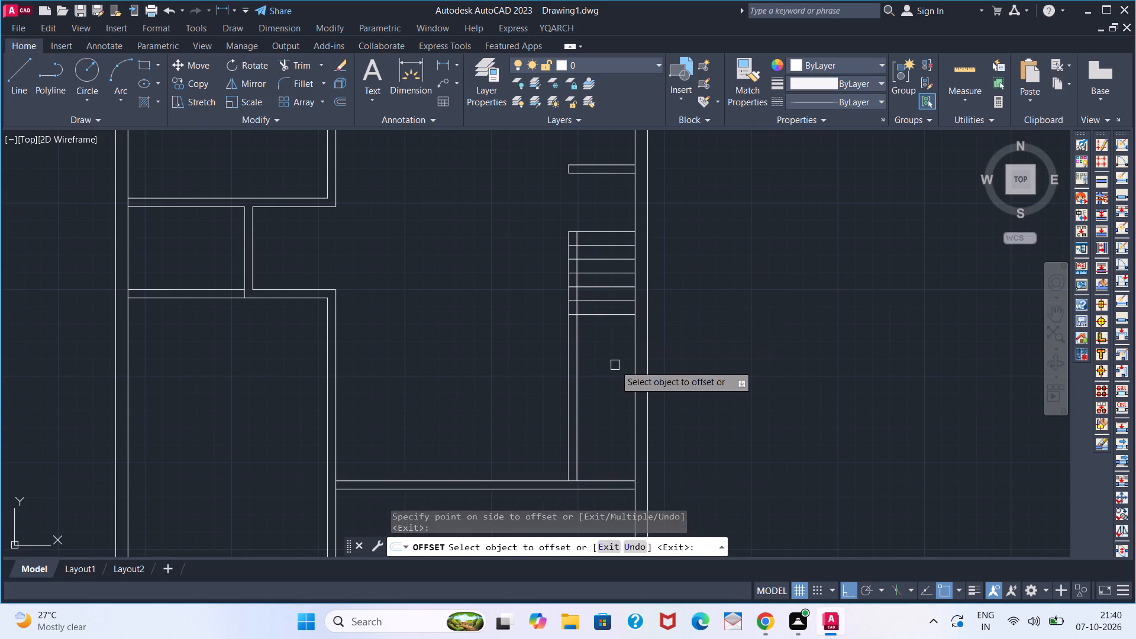
pyautogui.click(601, 318)
pyautogui.click(600, 355)
pyautogui.click(607, 331)
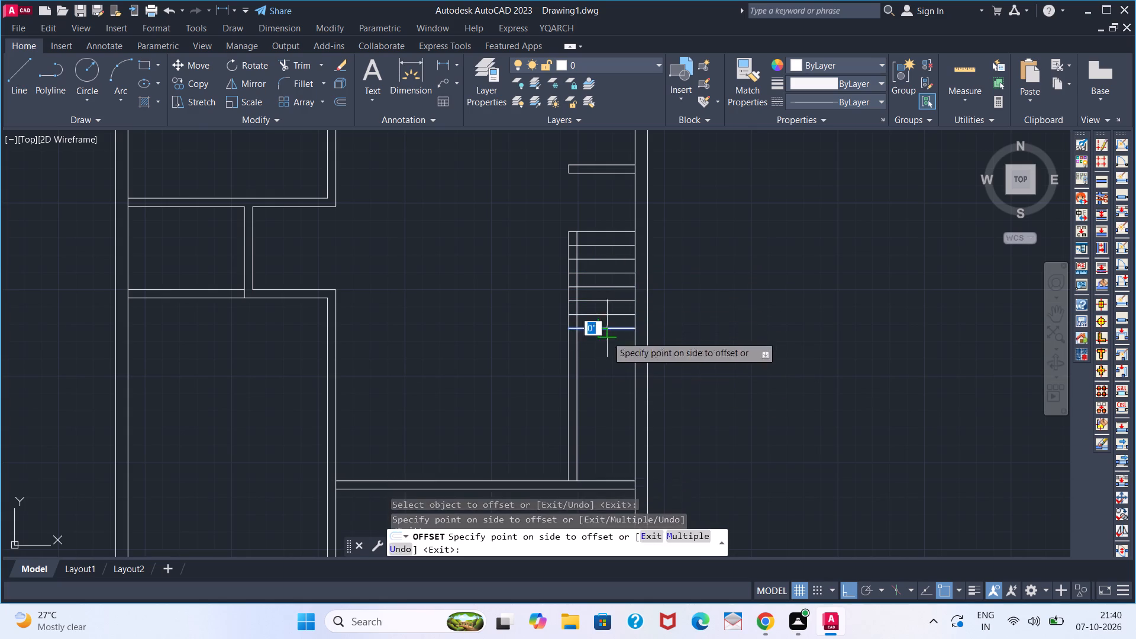
pyautogui.click(601, 422)
pyautogui.click(601, 345)
pyautogui.click(599, 412)
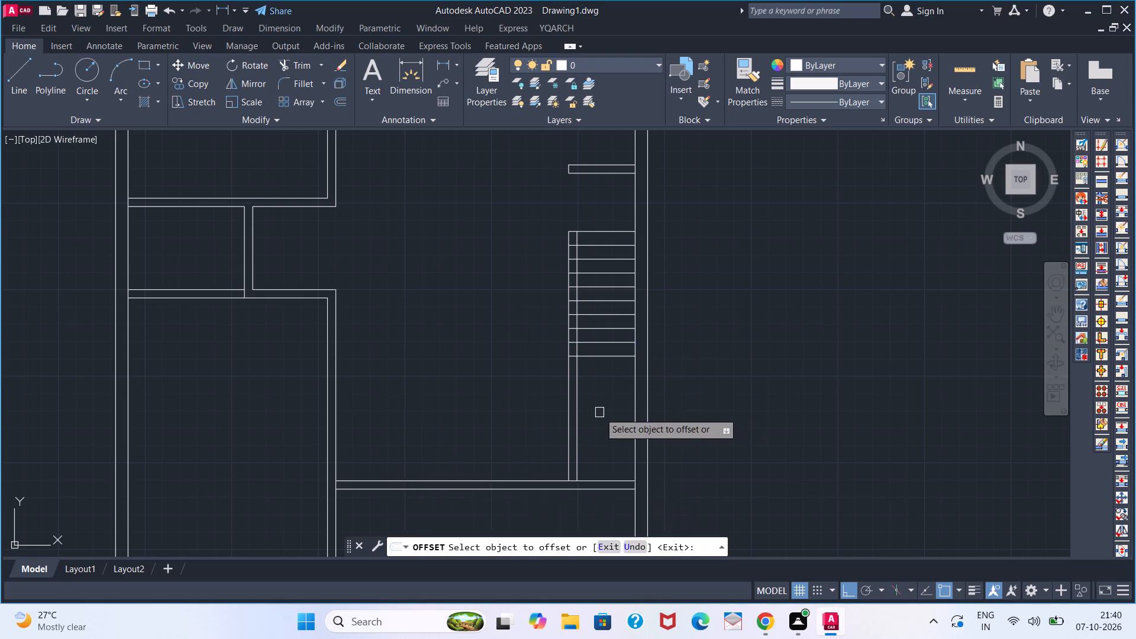
# Add five more stair tread lines below the lowest one by successive 10" offsets.
pyautogui.moveTo(593, 365); pyautogui.dragTo(633, 239, button='middle')
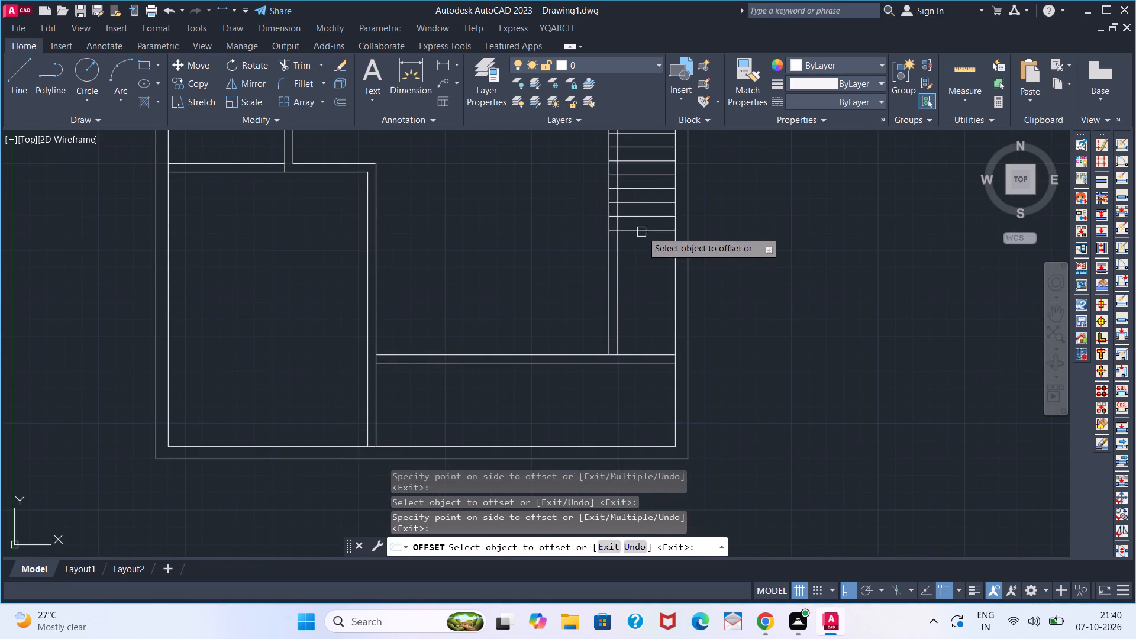
pyautogui.click(642, 231)
pyautogui.click(646, 311)
pyautogui.click(646, 247)
pyautogui.click(641, 311)
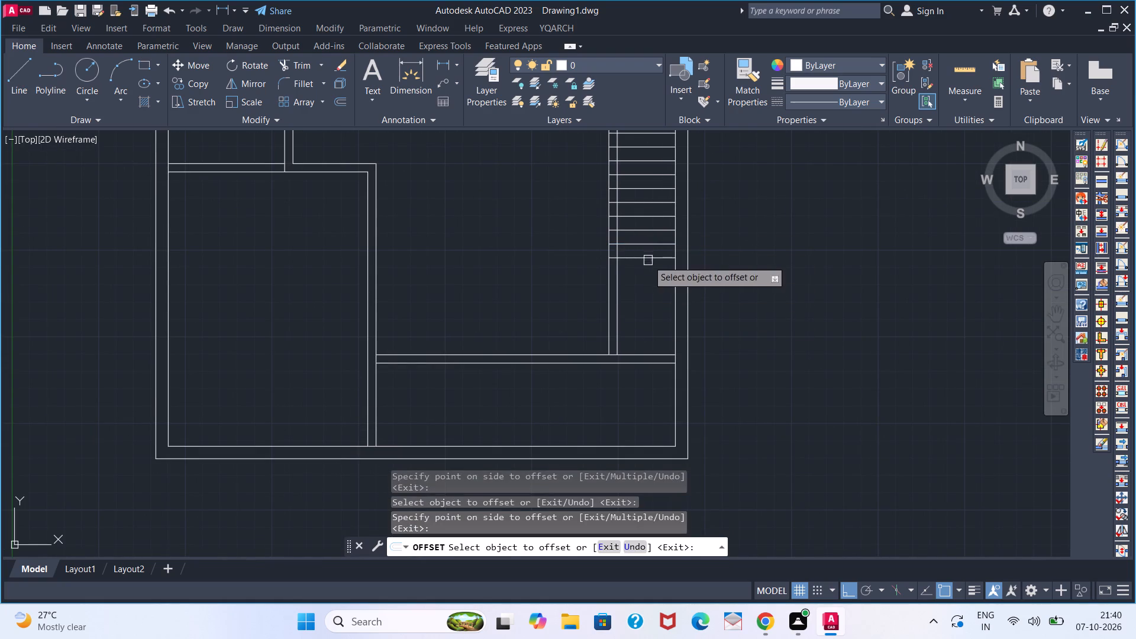
pyautogui.click(648, 259)
pyautogui.click(644, 311)
pyautogui.click(648, 275)
pyautogui.click(634, 350)
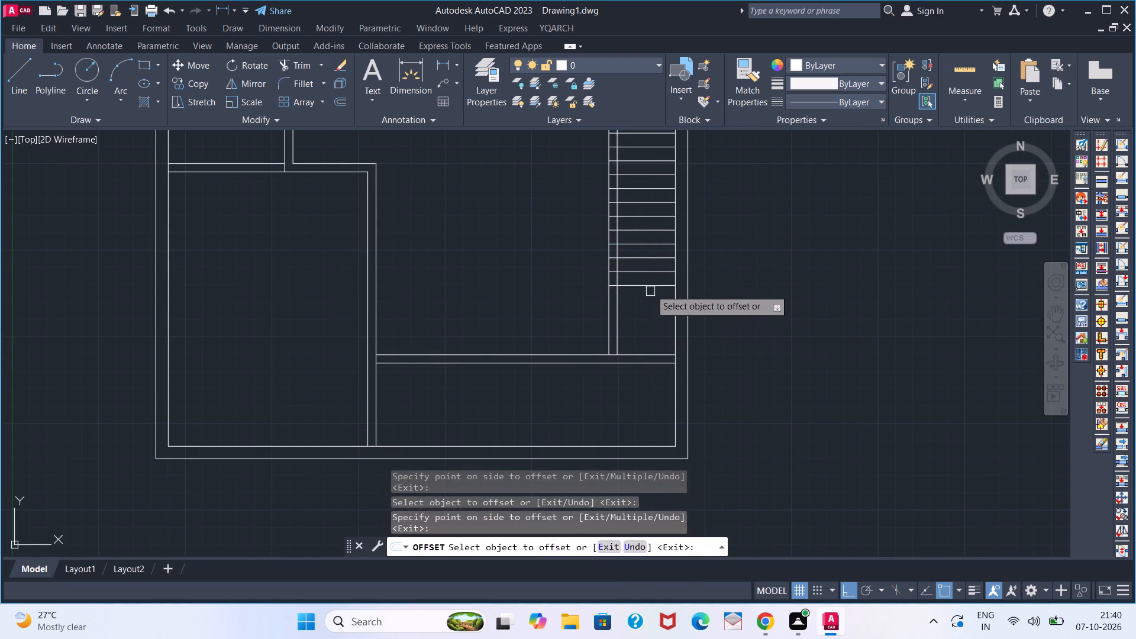
pyautogui.moveTo(650, 289); pyautogui.dragTo(648, 301)
pyautogui.click(635, 335)
# Add three more 10" tread offsets down toward the lower horizontal partition and finish offsetting.
pyautogui.click(651, 304)
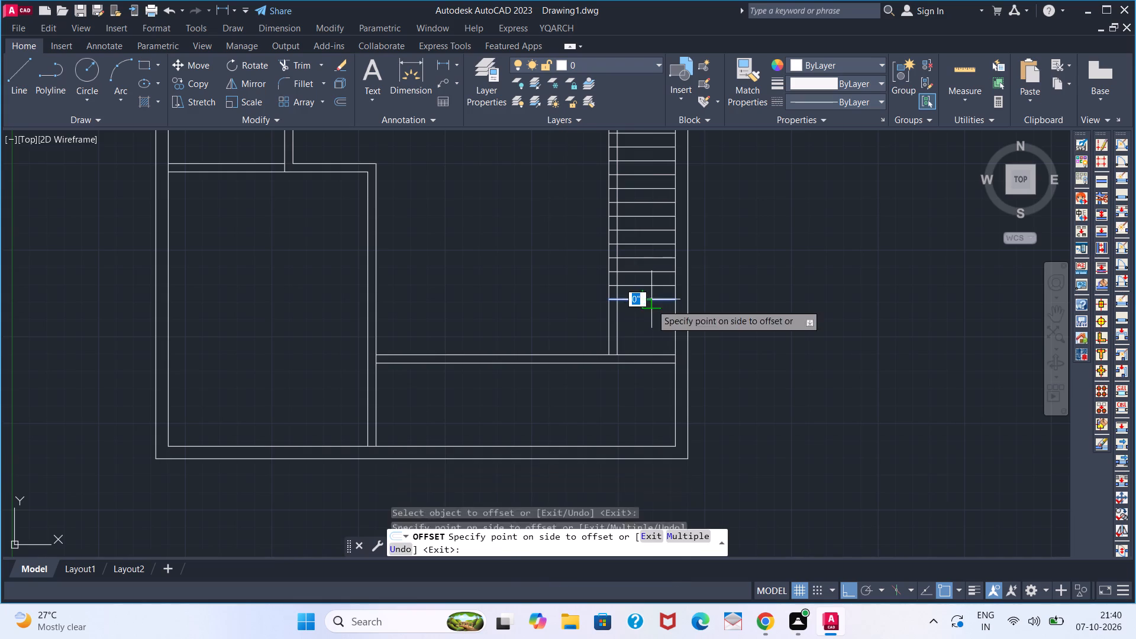
pyautogui.click(640, 337)
pyautogui.click(647, 321)
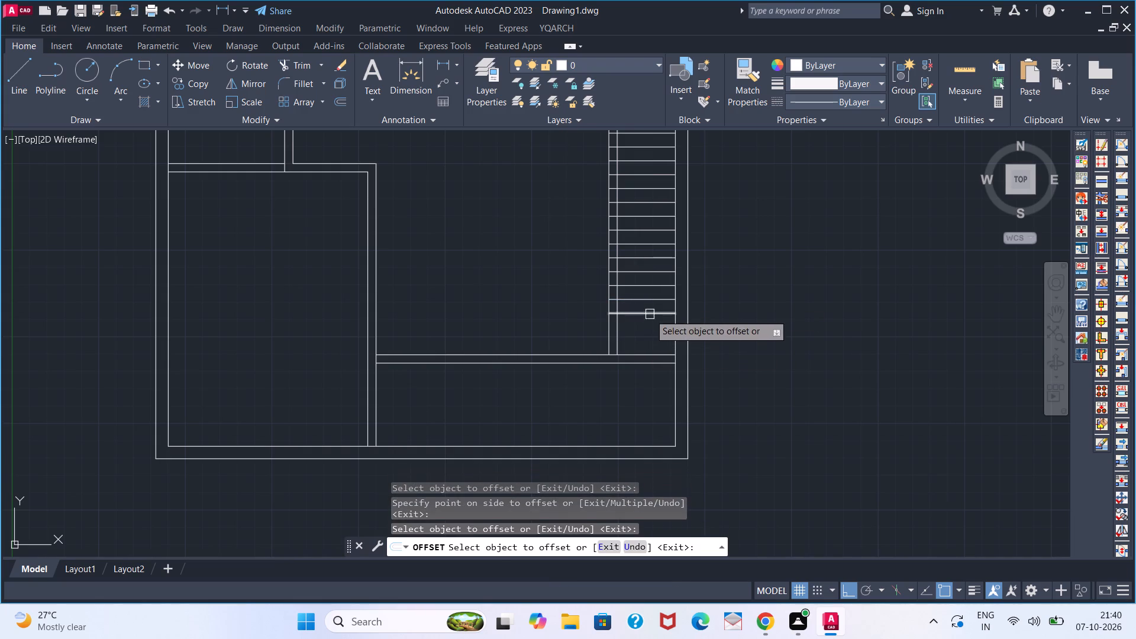
pyautogui.click(650, 314)
pyautogui.click(641, 343)
pyautogui.click(647, 326)
pyautogui.click(634, 354)
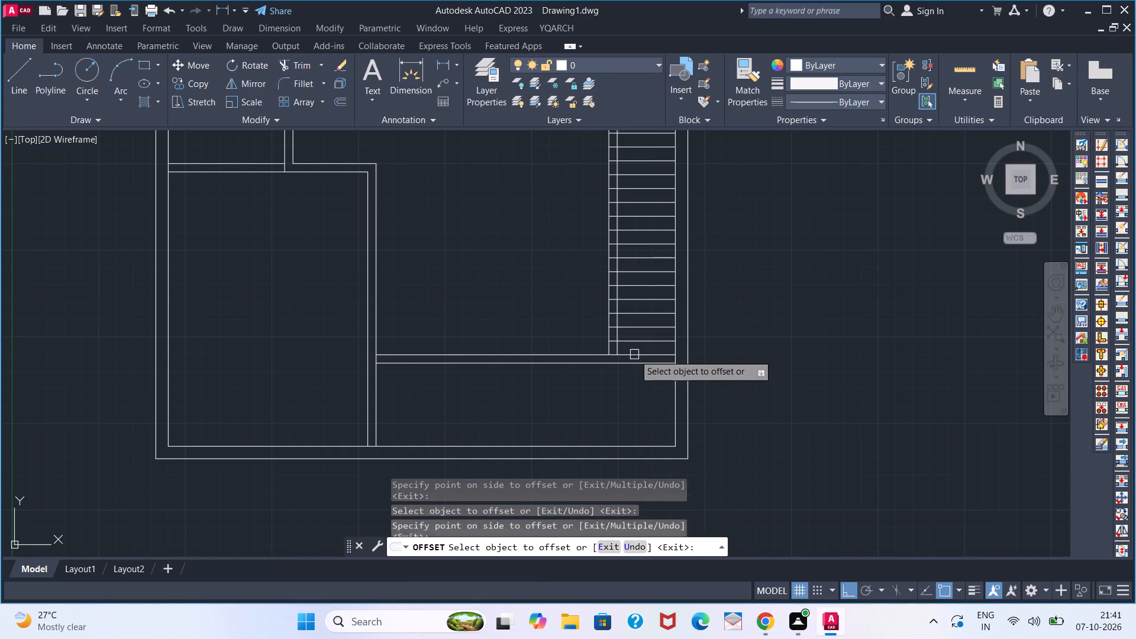
pyautogui.press('space')
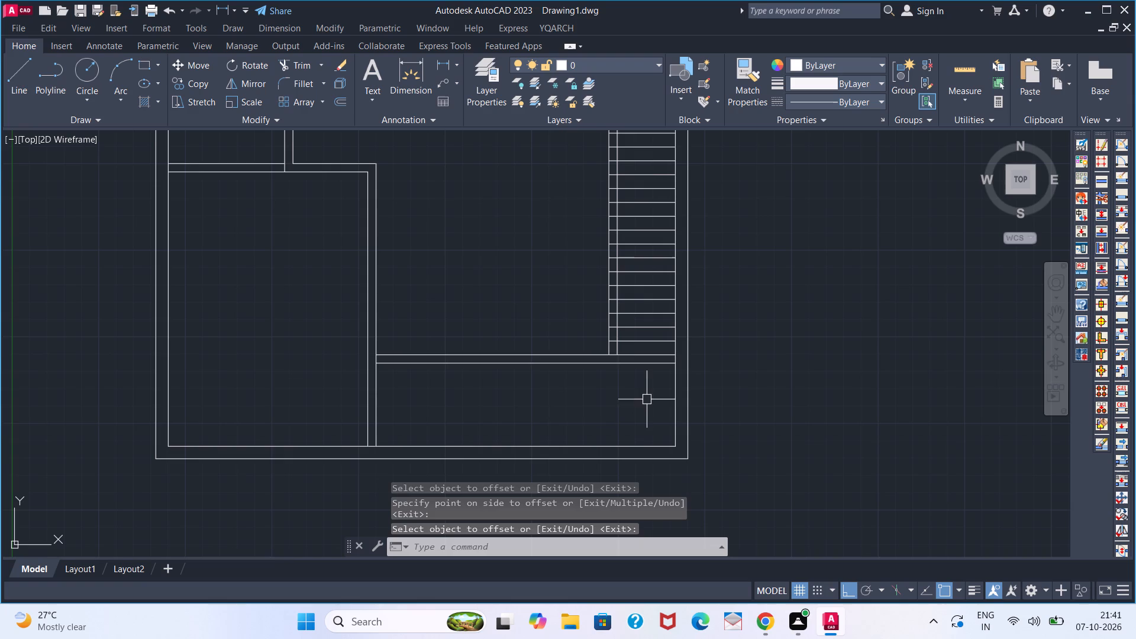
# Delete the lowest stair tread line, nearest the lower horizontal partition.
pyautogui.click(647, 341)
pyautogui.press('Delete')
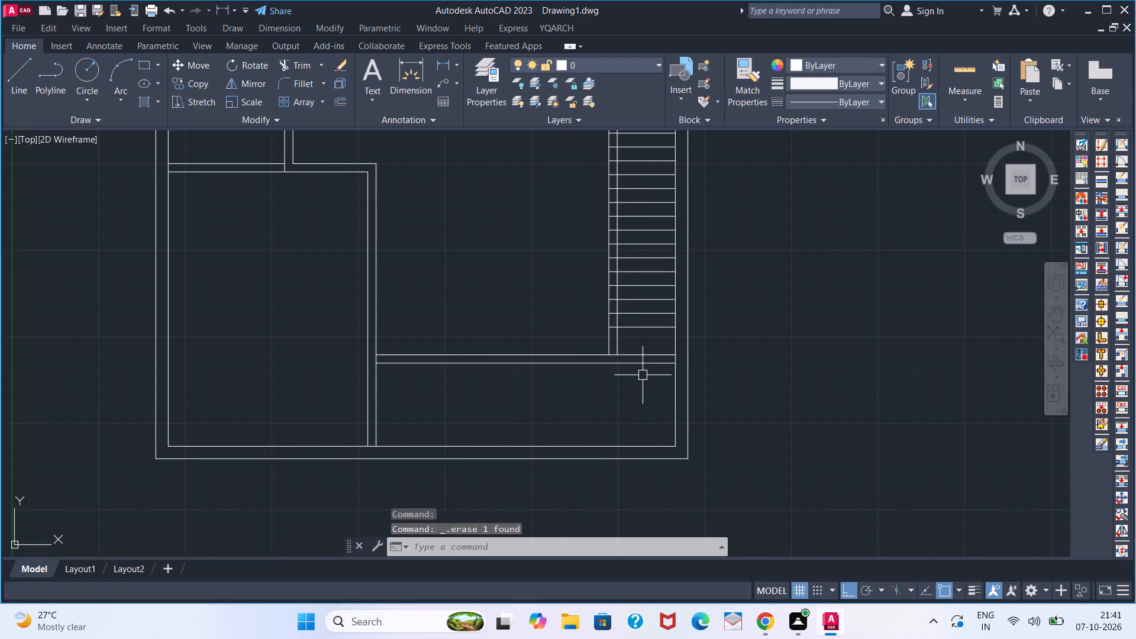
# Trim the ten lowest stair tread lines where they cross between the two lines of the right vertical partition.
pyautogui.moveTo(518, 278); pyautogui.dragTo(484, 393, button='middle')
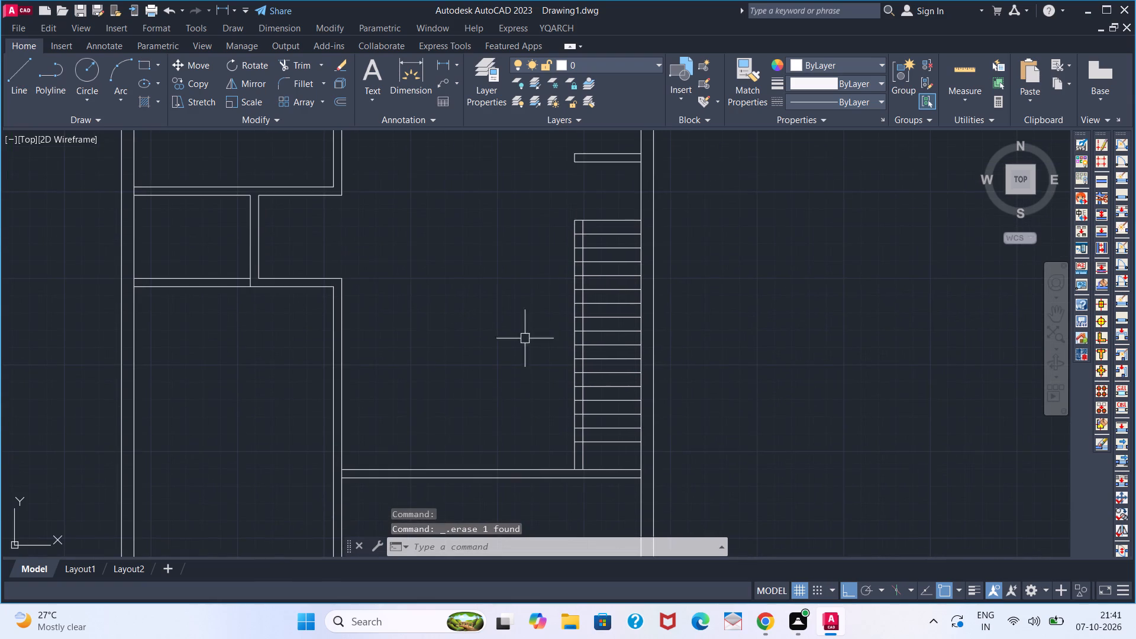
pyautogui.write('TR')
pyautogui.press('space')
pyautogui.scroll(2, 585, 424)
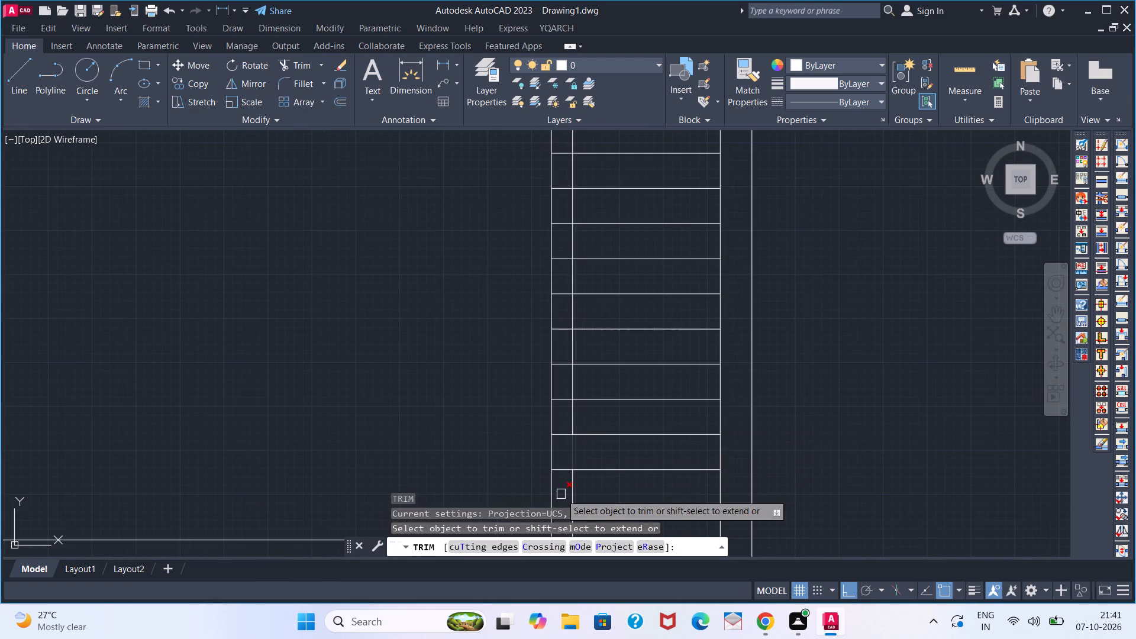
pyautogui.click(560, 474)
pyautogui.click(563, 441)
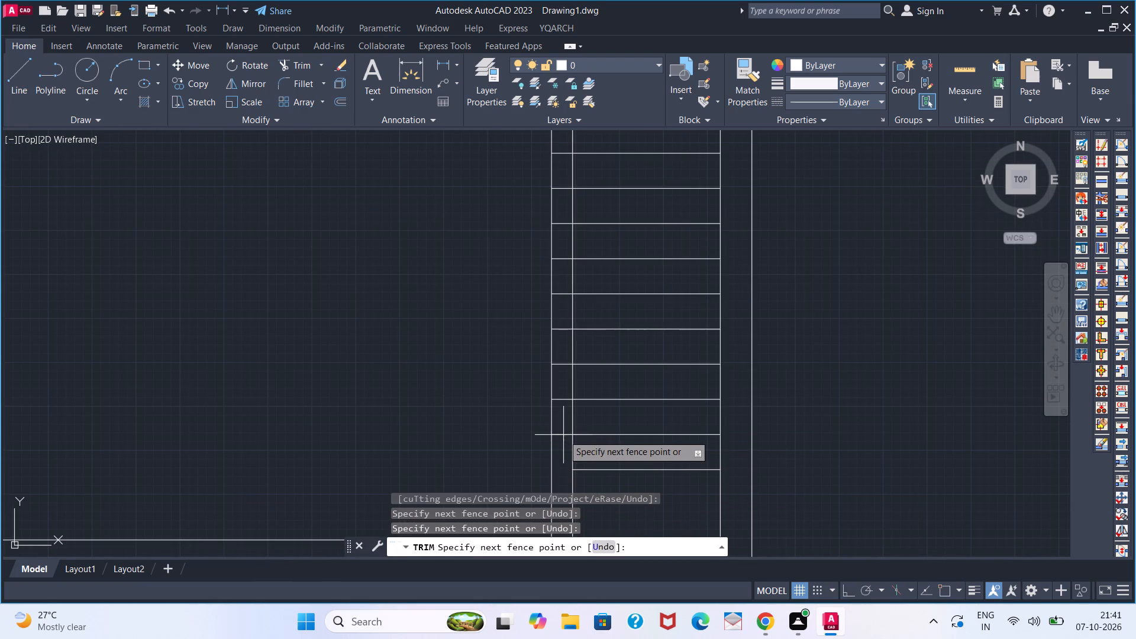
pyautogui.click(563, 435)
pyautogui.click(561, 395)
pyautogui.click(560, 436)
pyautogui.click(559, 363)
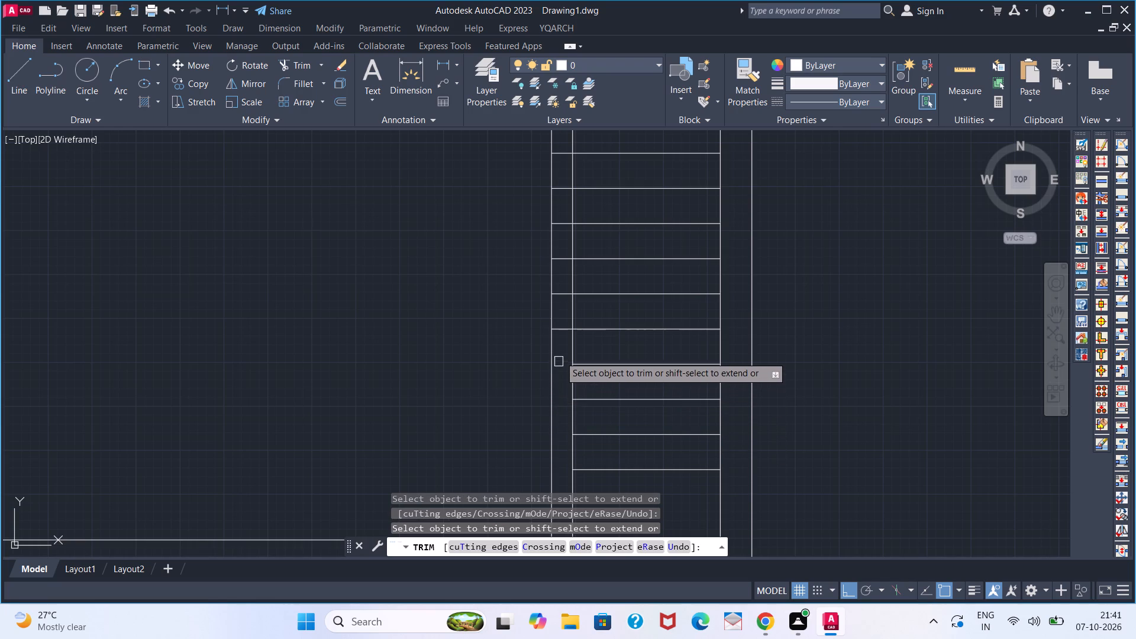
pyautogui.click(563, 330)
pyautogui.click(561, 292)
pyautogui.click(561, 263)
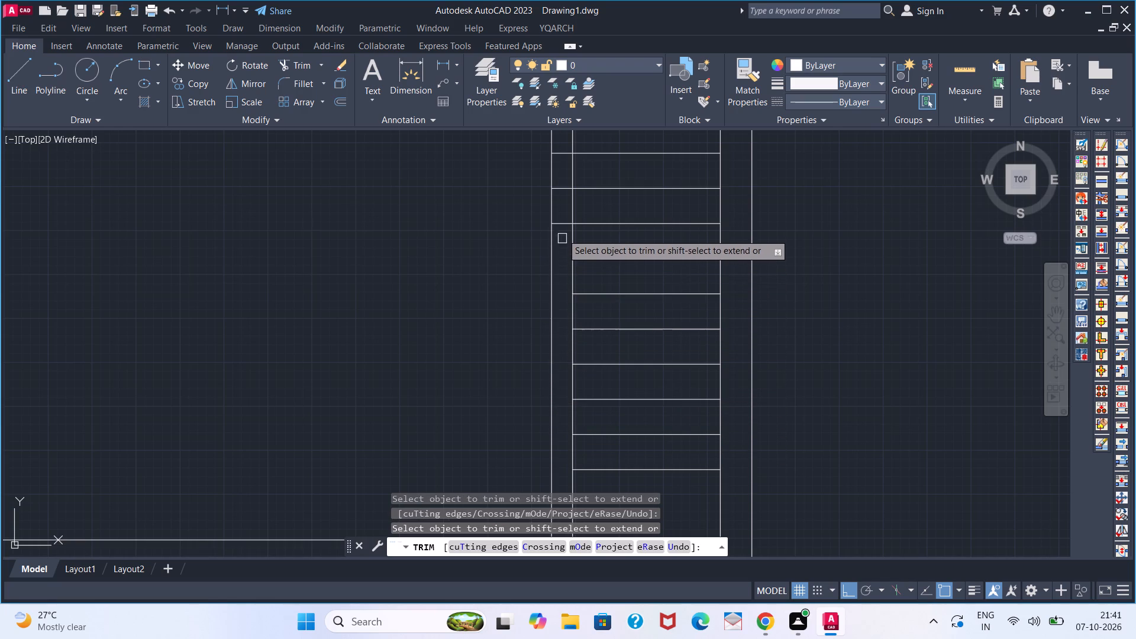
pyautogui.click(563, 222)
pyautogui.click(563, 193)
pyautogui.click(559, 155)
# Trim the remaining six upper tread lines inside the right vertical partition, keeping the partition's top end line.
pyautogui.moveTo(560, 188); pyautogui.dragTo(570, 322, button='middle')
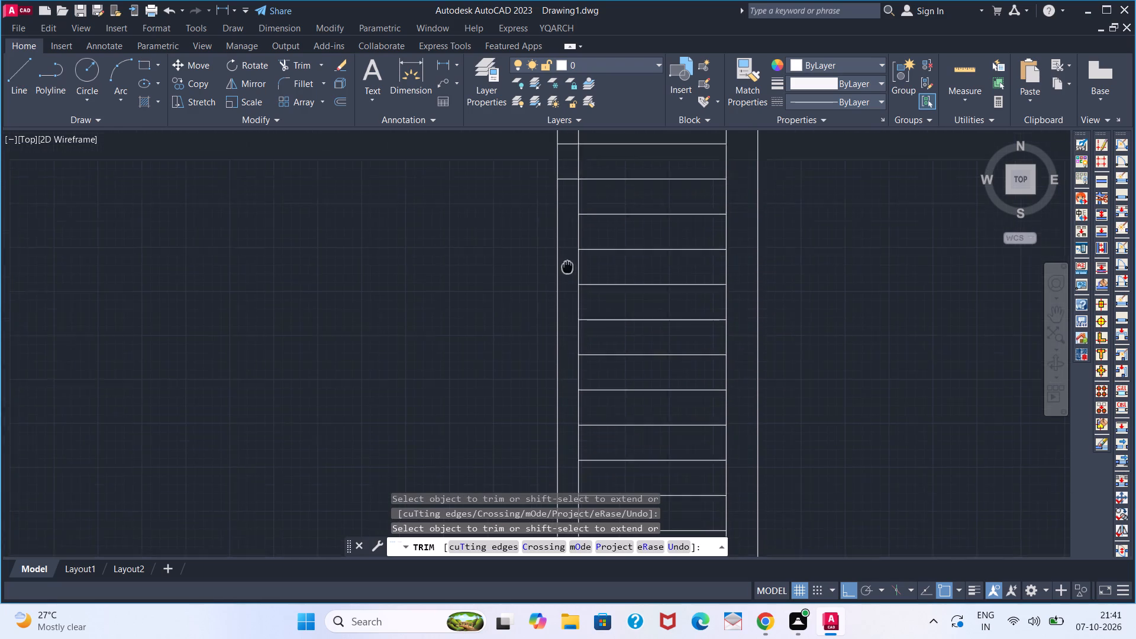
pyautogui.moveTo(570, 322); pyautogui.dragTo(570, 354, button='middle')
pyautogui.click(574, 276)
pyautogui.click(573, 290)
pyautogui.click(573, 251)
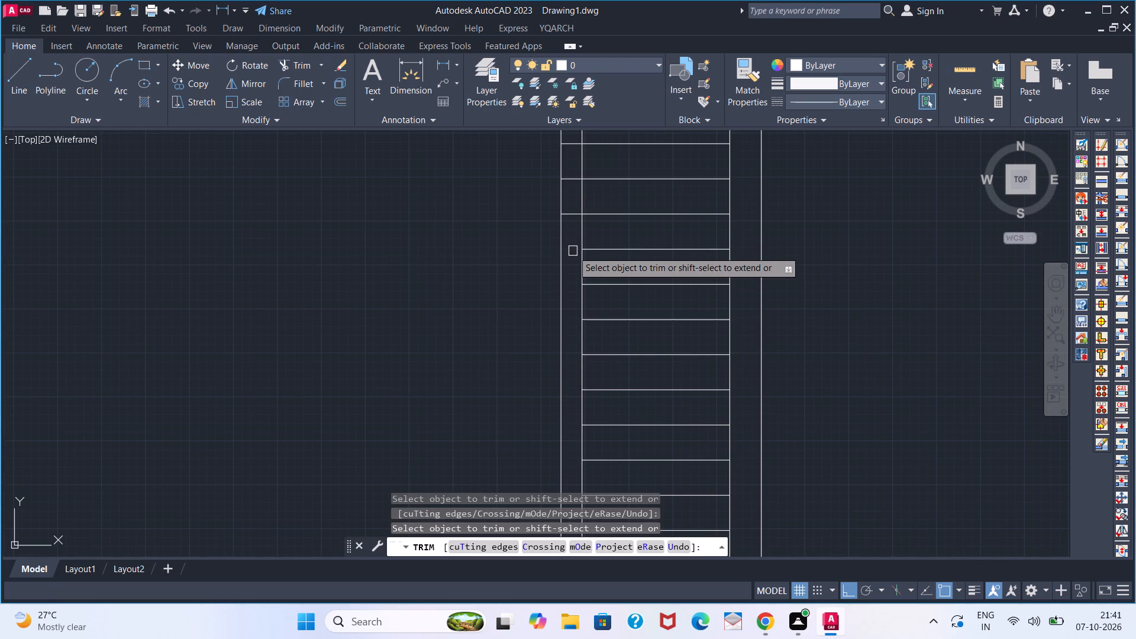
pyautogui.click(570, 211)
pyautogui.click(569, 172)
pyautogui.click(572, 183)
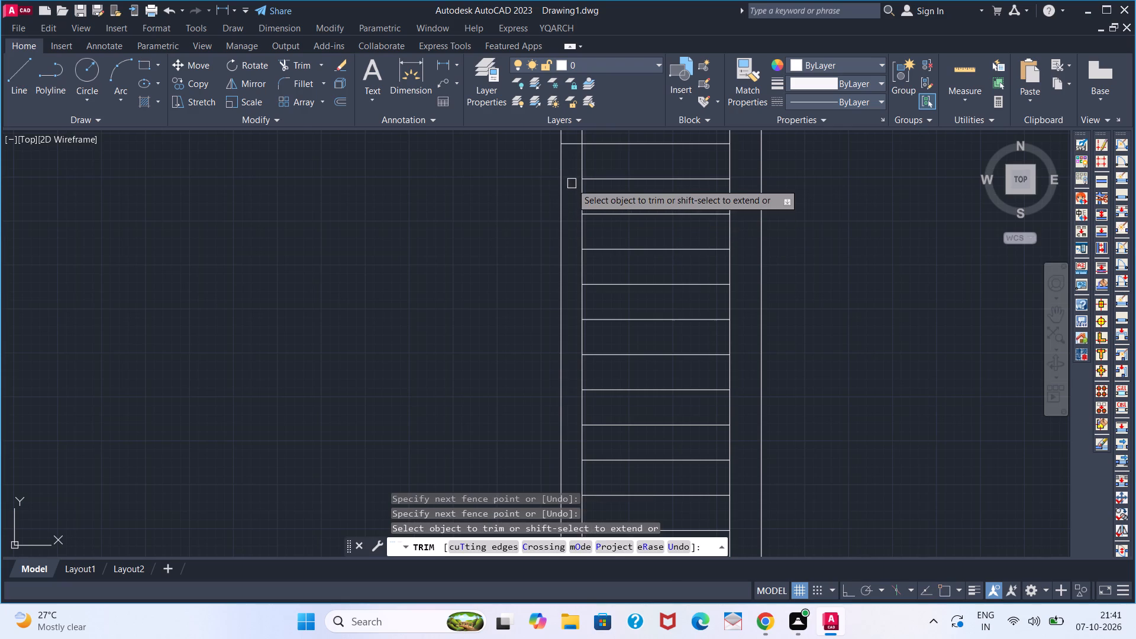
pyautogui.moveTo(572, 185); pyautogui.dragTo(573, 319, button='middle')
pyautogui.click(577, 273)
pyautogui.click(572, 285)
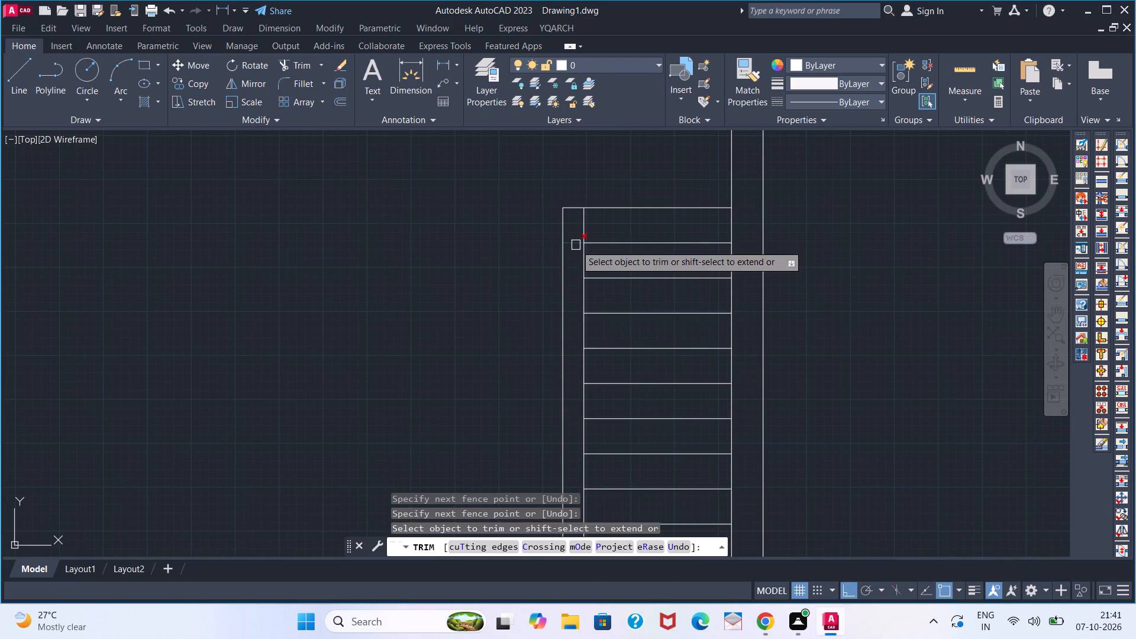
pyautogui.click(576, 245)
pyautogui.scroll(-1, 572, 302)
pyautogui.press('space')
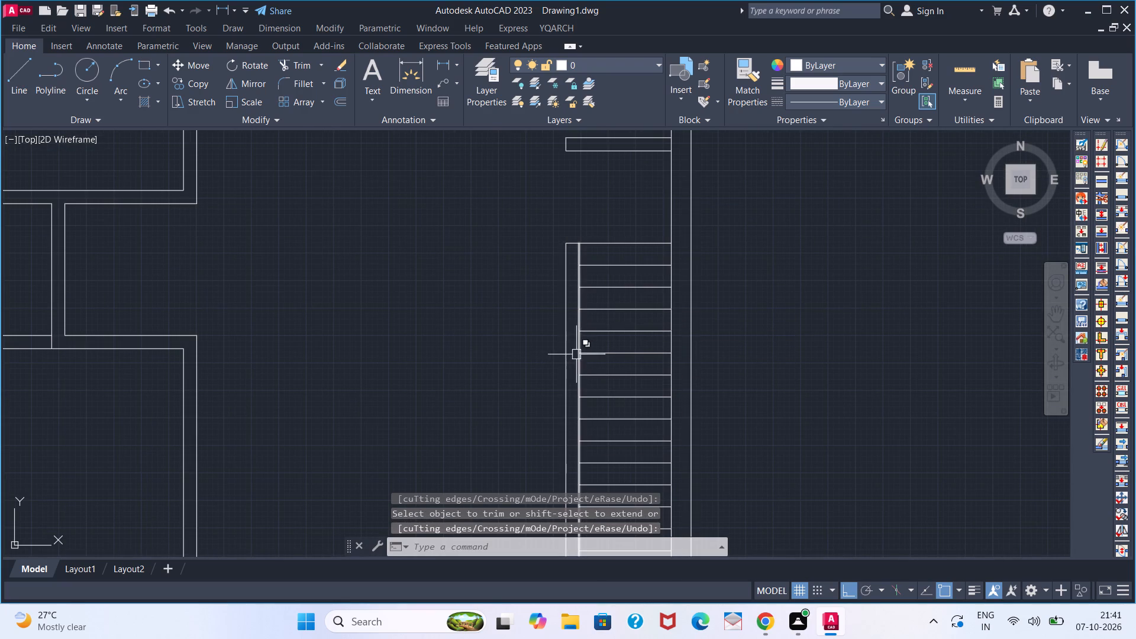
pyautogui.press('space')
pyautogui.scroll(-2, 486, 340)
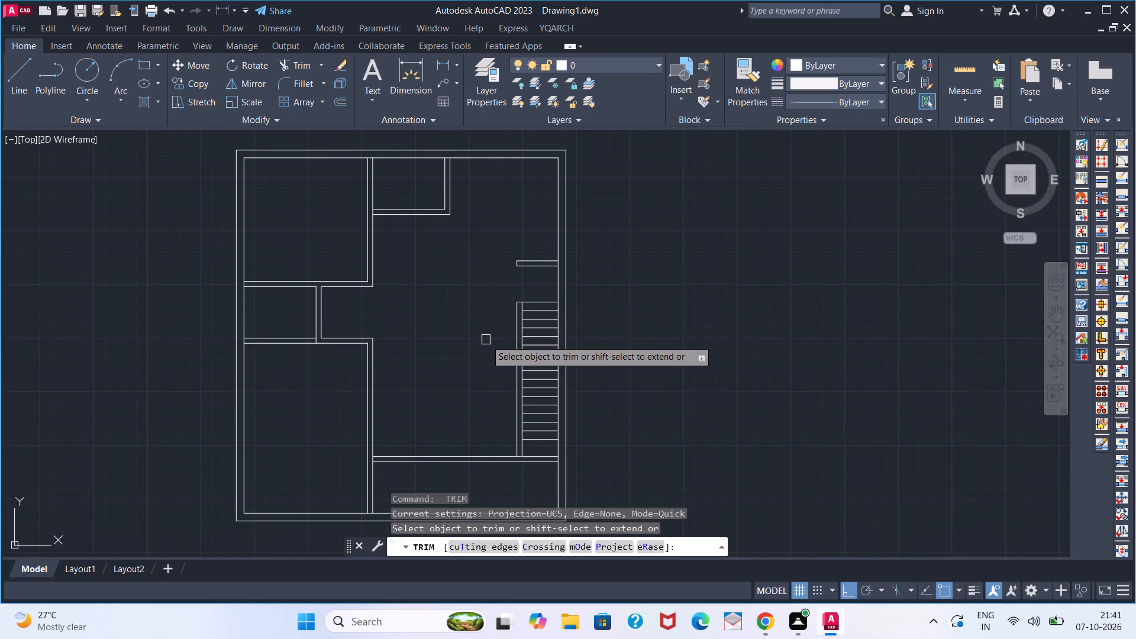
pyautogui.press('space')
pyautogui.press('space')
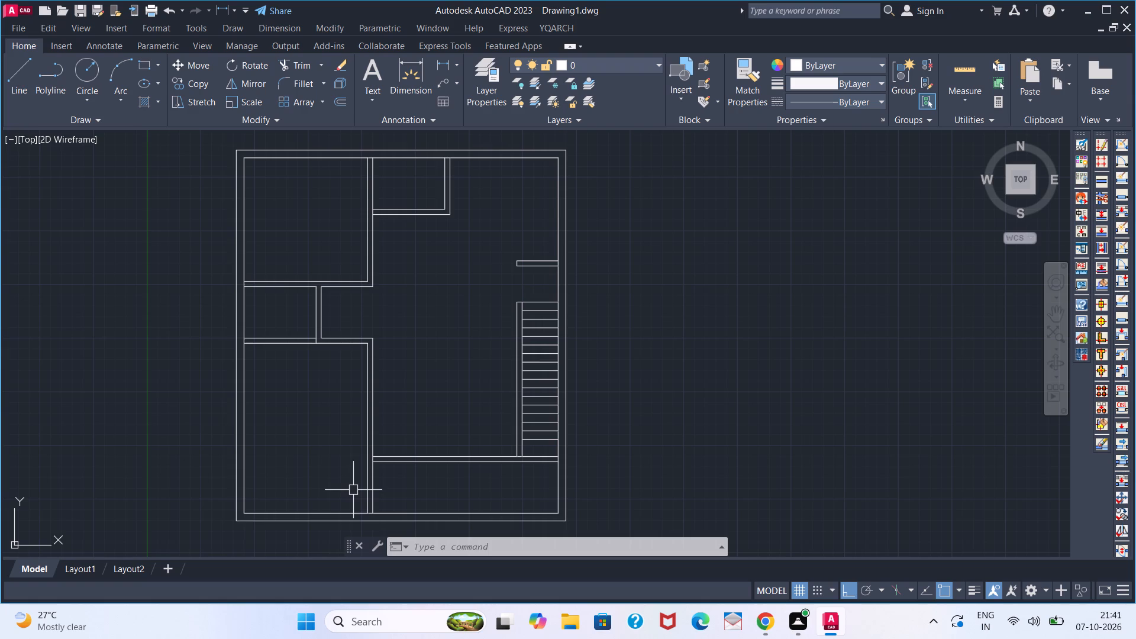
# Extend the outer line of the partition beside the stairs down to the lower line of the horizontal partition.
pyautogui.moveTo(441, 354); pyautogui.dragTo(472, 293, button='middle')
pyautogui.middleClick(472, 293)
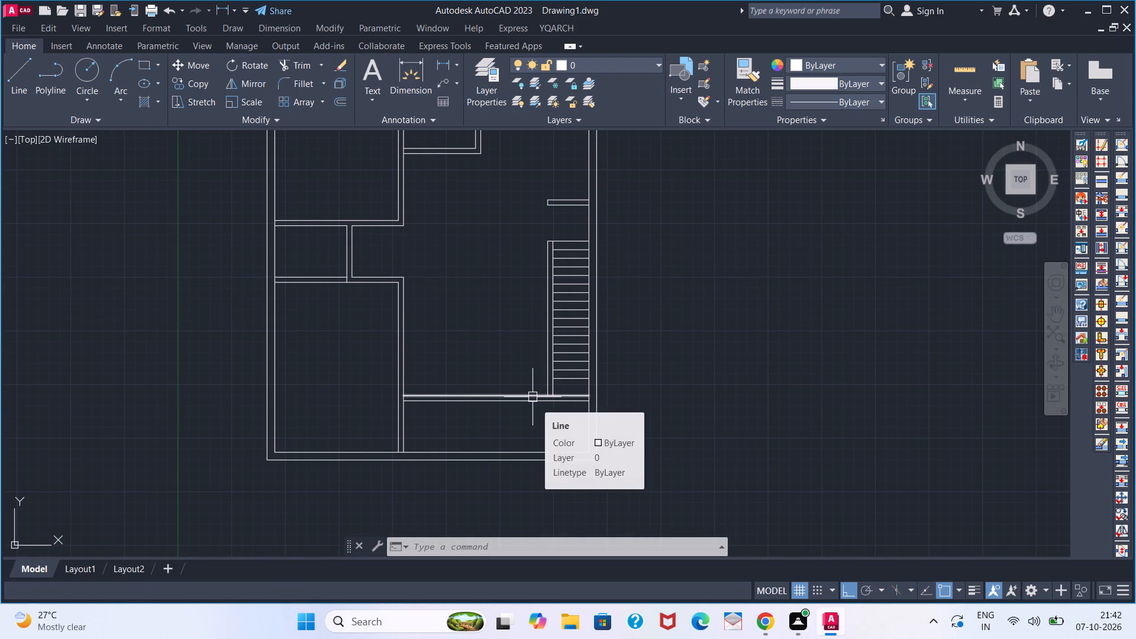
pyautogui.scroll(1, 538, 382)
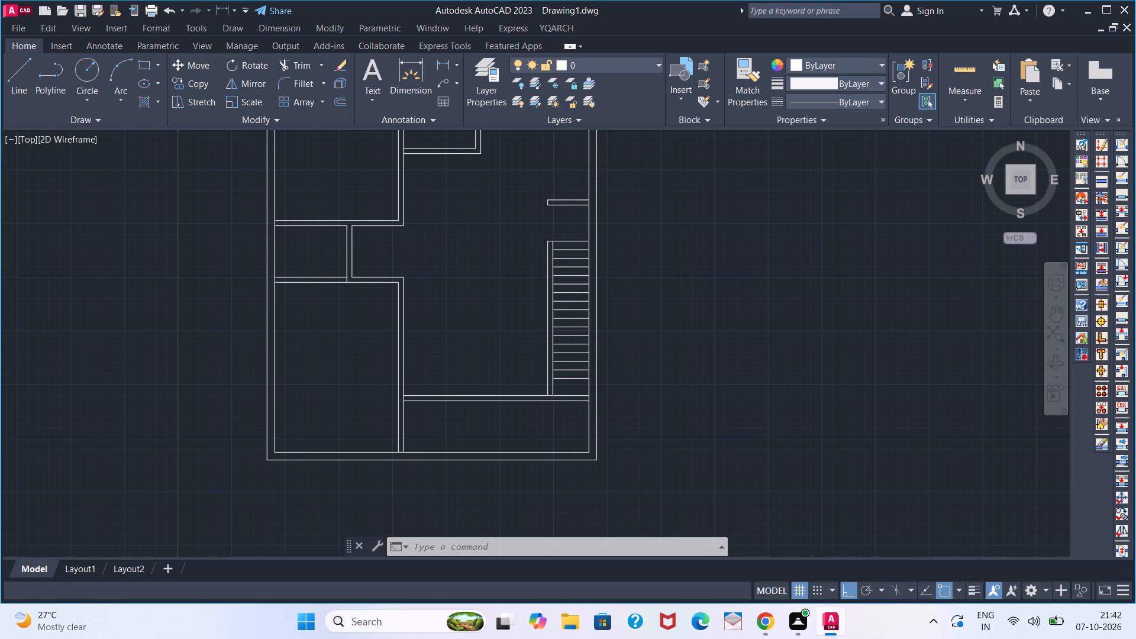
pyautogui.write('EC')
pyautogui.press('BackSpace')
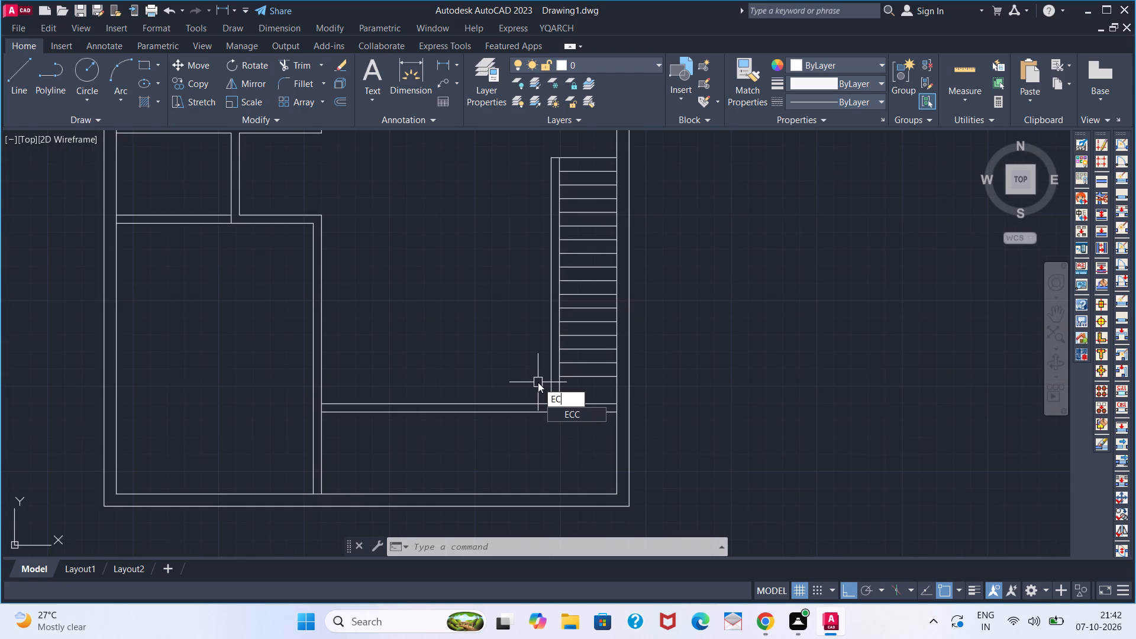
pyautogui.press('BackSpace')
pyautogui.write('X')
pyautogui.press('space')
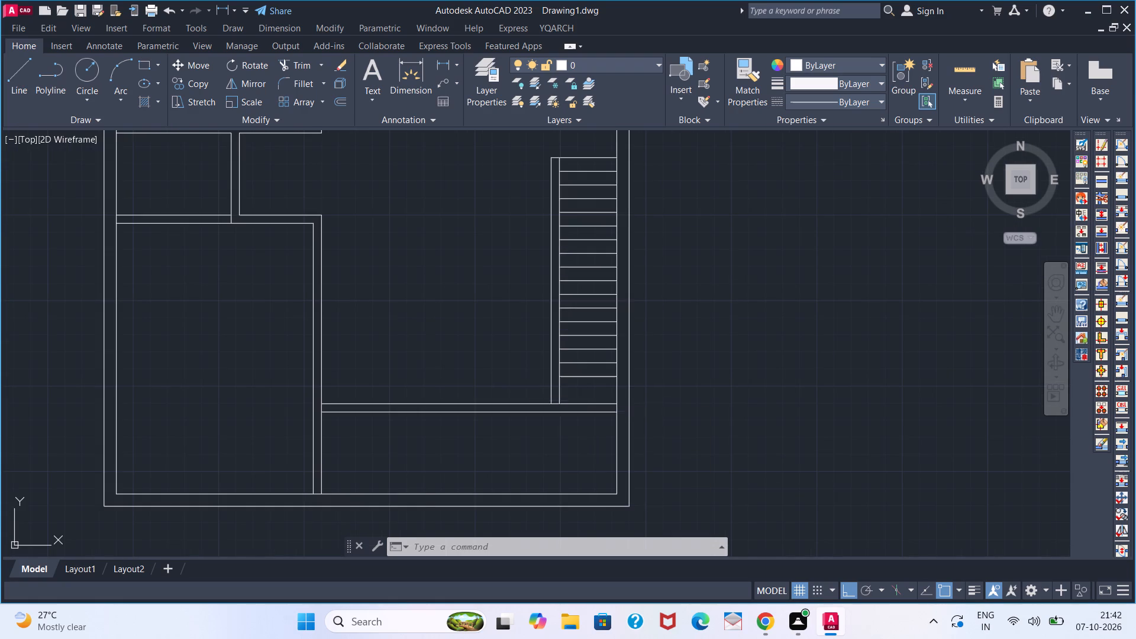
pyautogui.click(548, 385)
pyautogui.press('space')
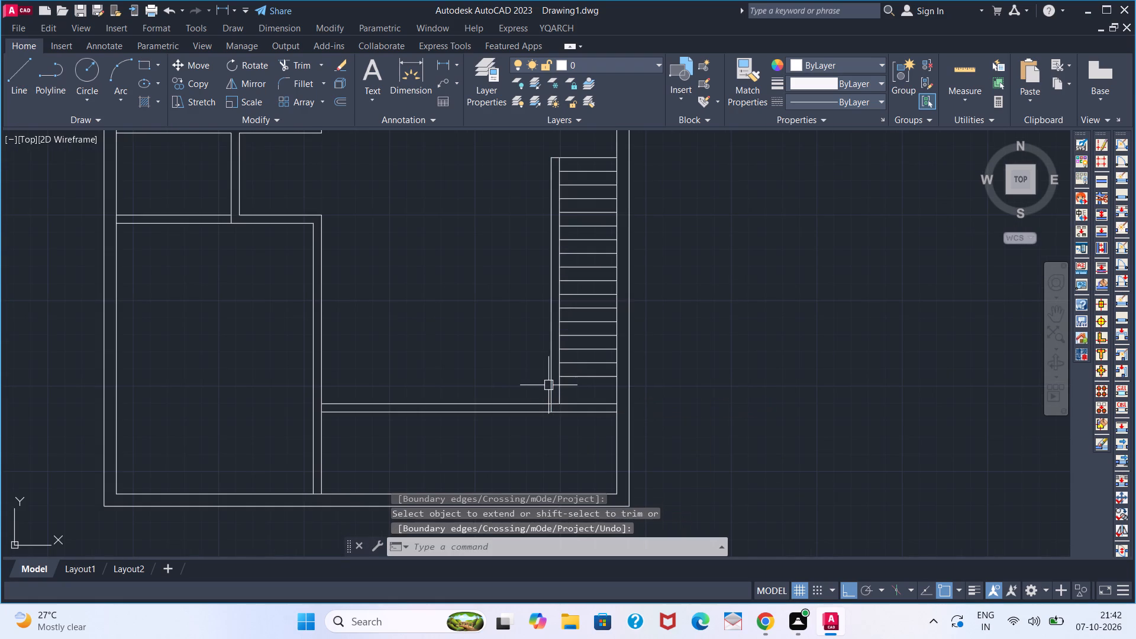
# Offset the outer line of the partition beside the stairs by 4" away from the stairs.
pyautogui.press('o')
pyautogui.press('Return')
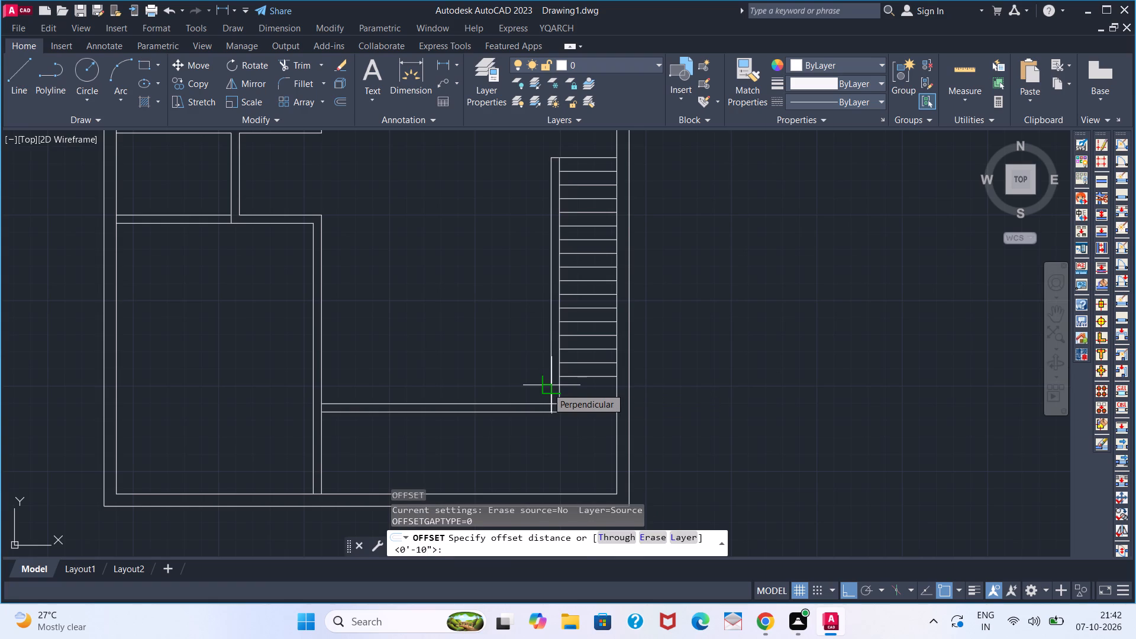
pyautogui.press('4')
pyautogui.press('Return')
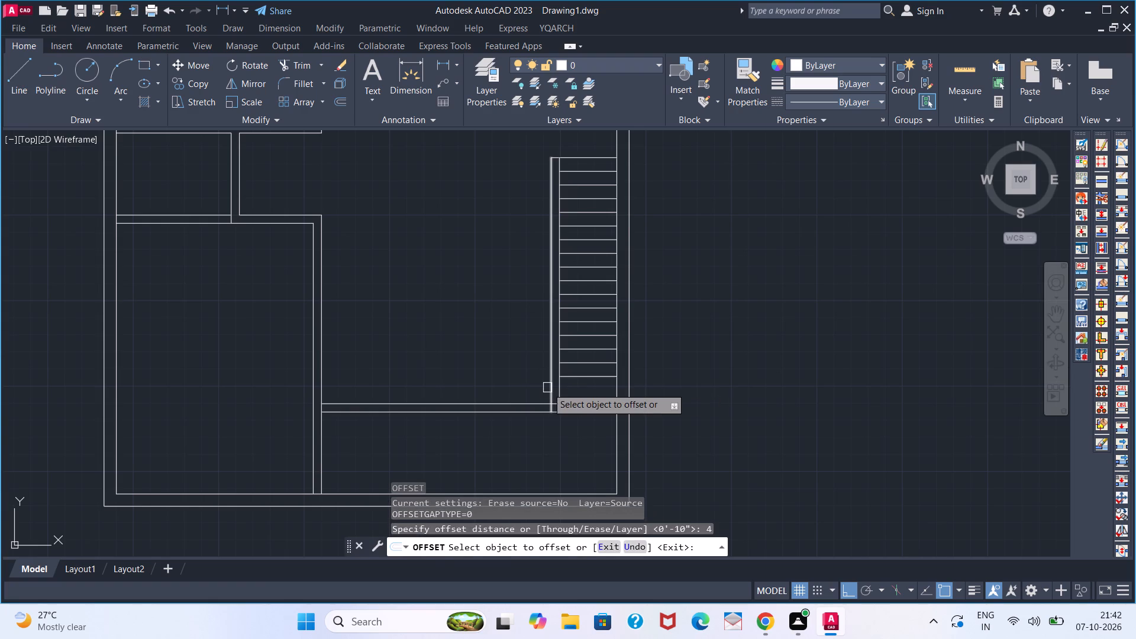
pyautogui.click(547, 388)
pyautogui.click(452, 375)
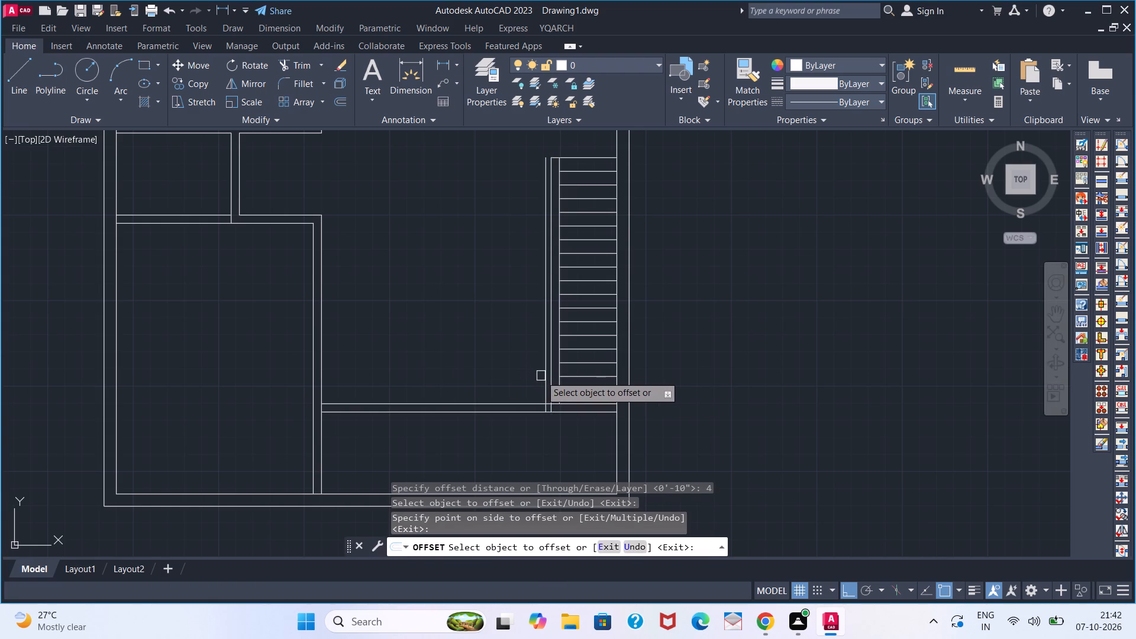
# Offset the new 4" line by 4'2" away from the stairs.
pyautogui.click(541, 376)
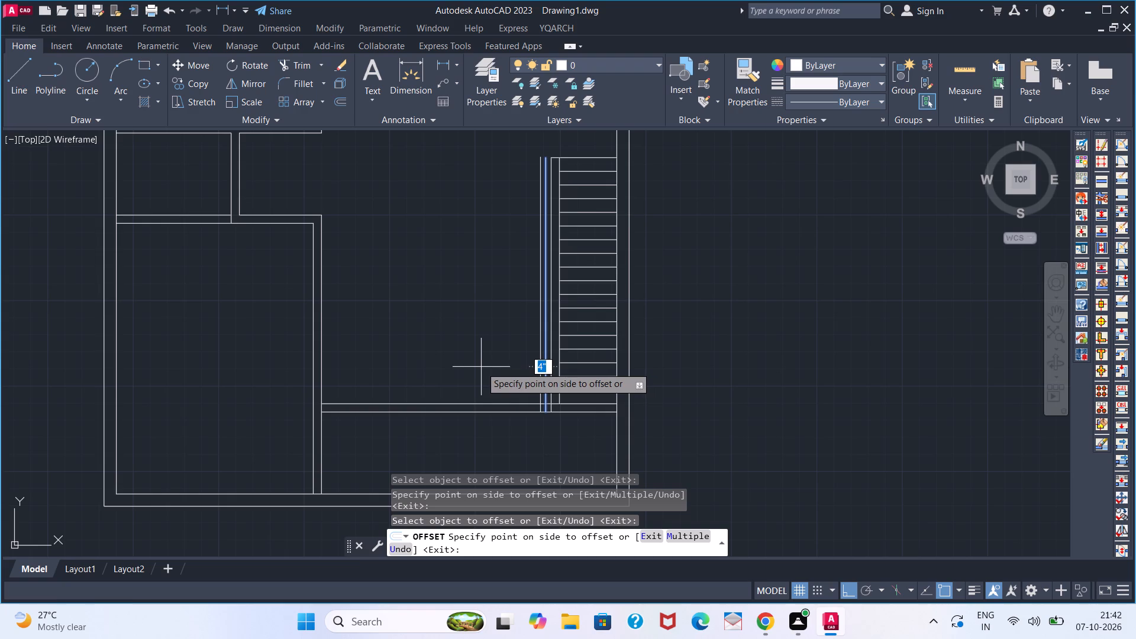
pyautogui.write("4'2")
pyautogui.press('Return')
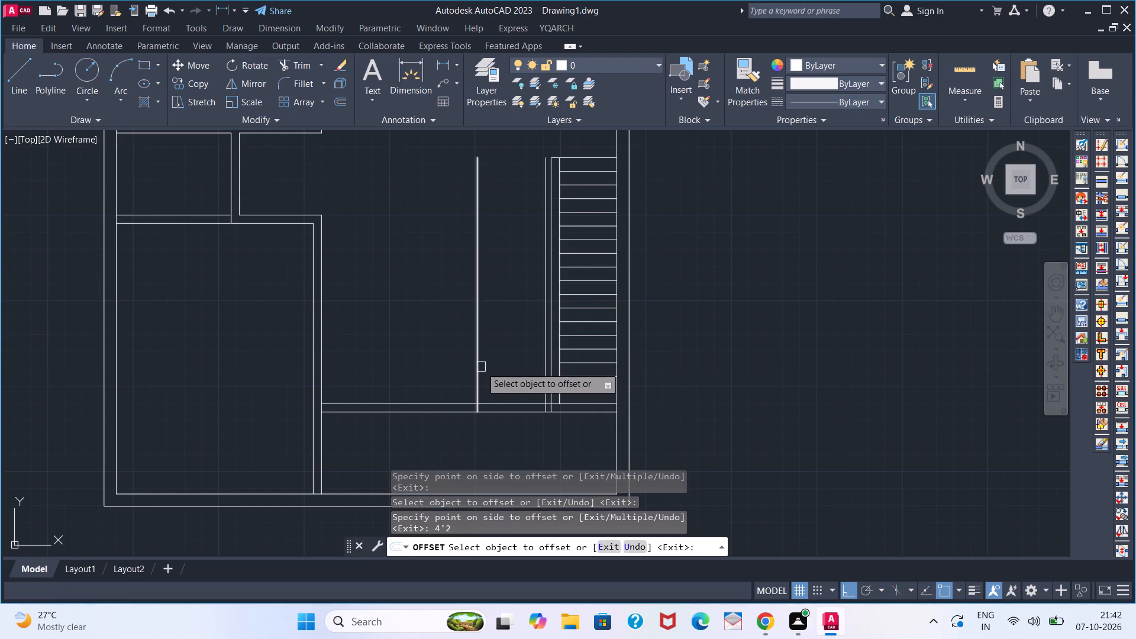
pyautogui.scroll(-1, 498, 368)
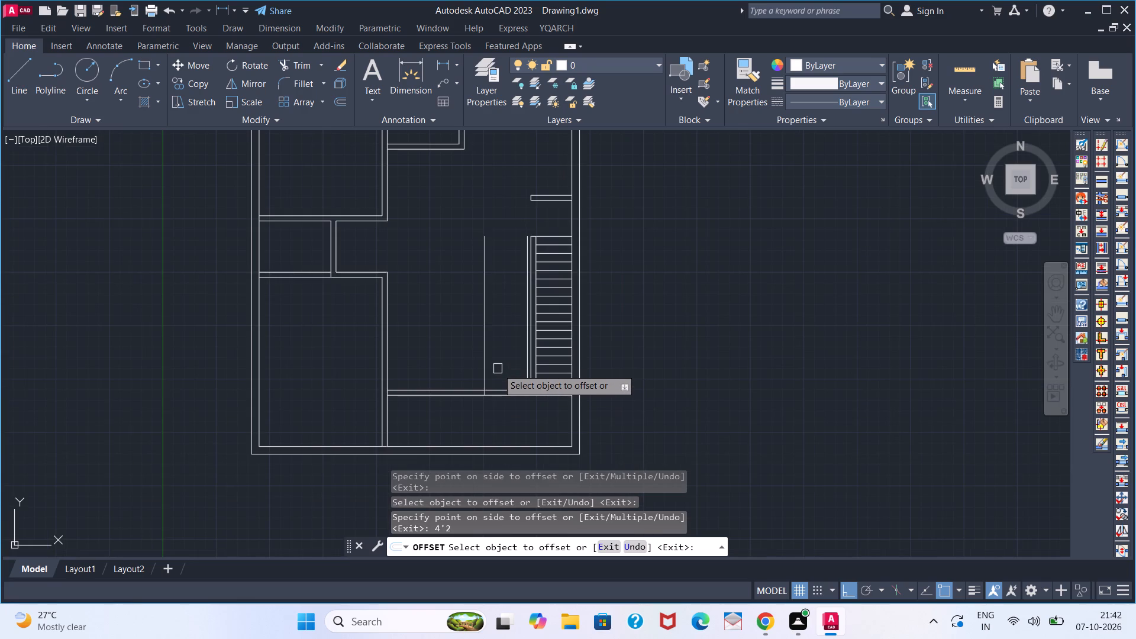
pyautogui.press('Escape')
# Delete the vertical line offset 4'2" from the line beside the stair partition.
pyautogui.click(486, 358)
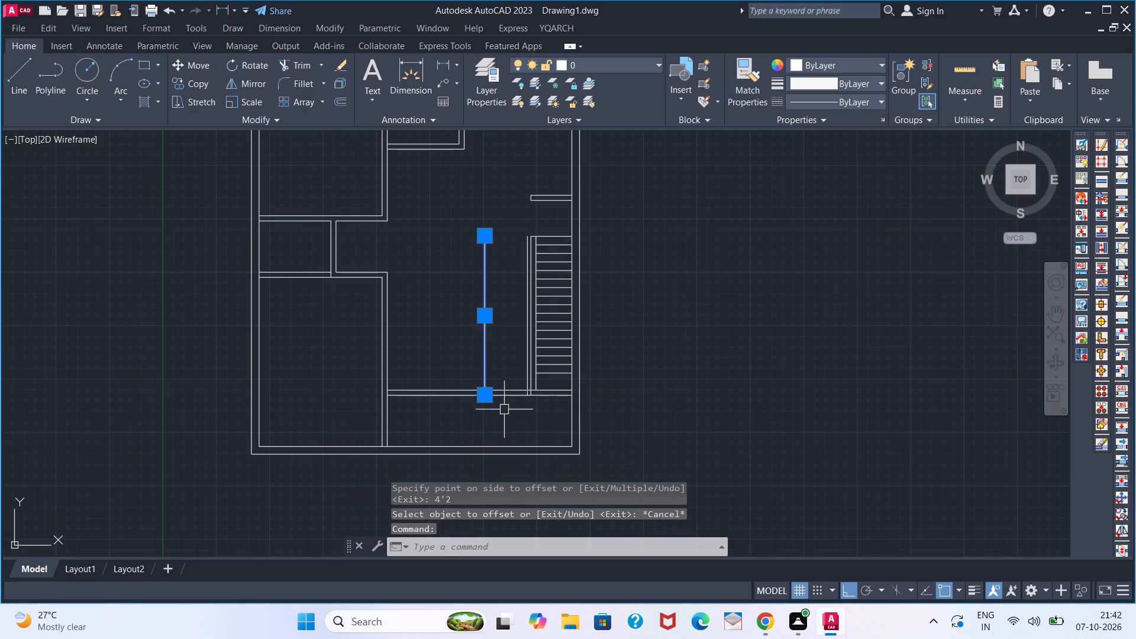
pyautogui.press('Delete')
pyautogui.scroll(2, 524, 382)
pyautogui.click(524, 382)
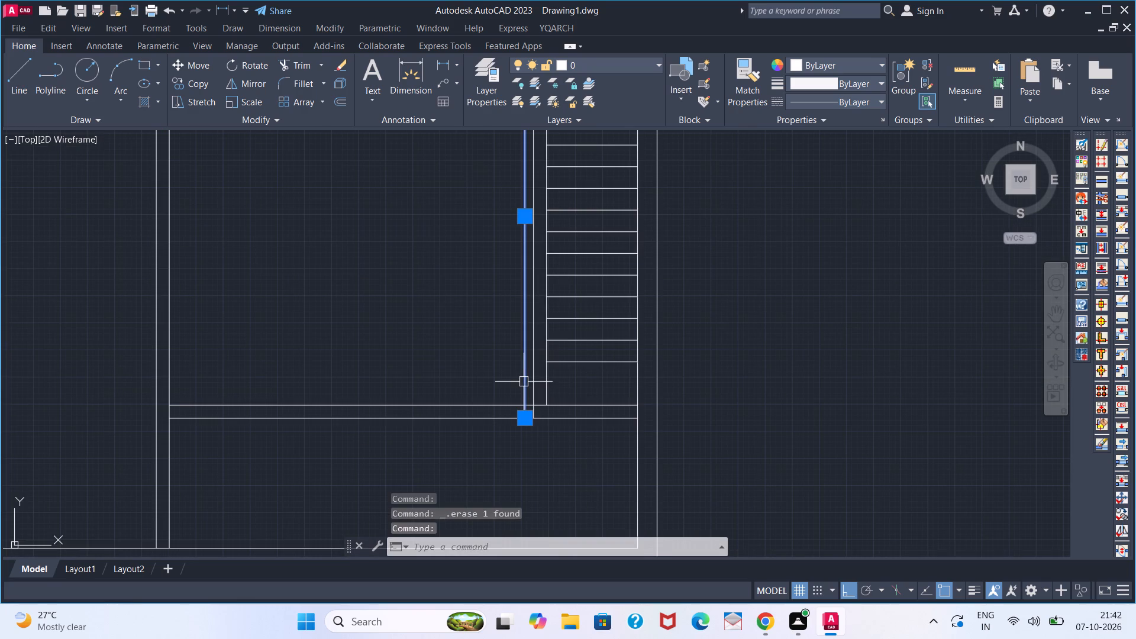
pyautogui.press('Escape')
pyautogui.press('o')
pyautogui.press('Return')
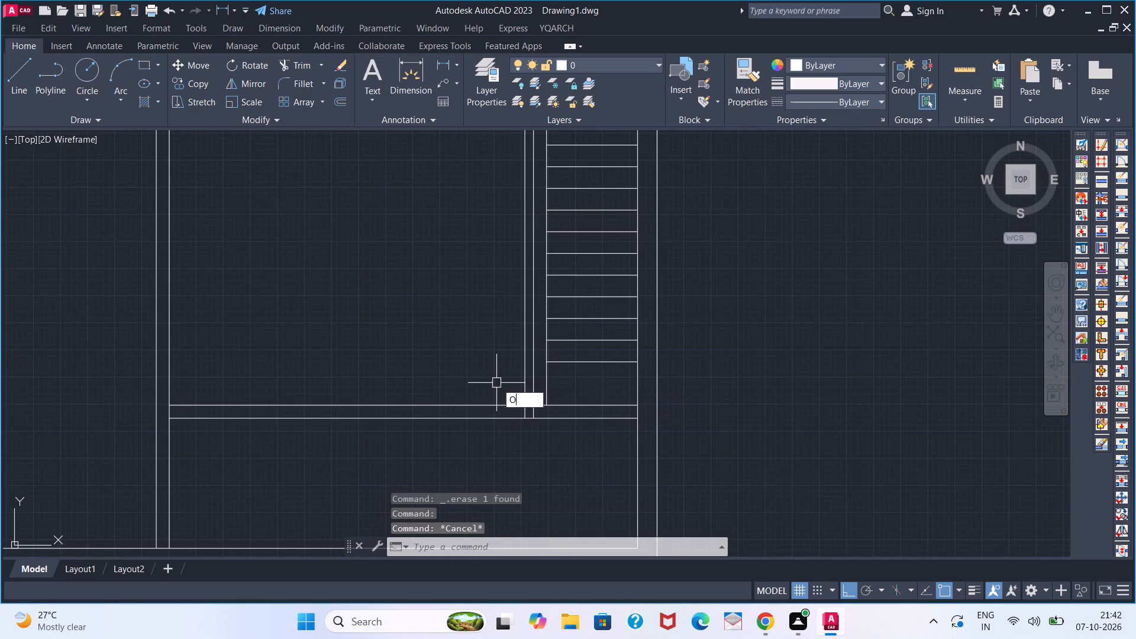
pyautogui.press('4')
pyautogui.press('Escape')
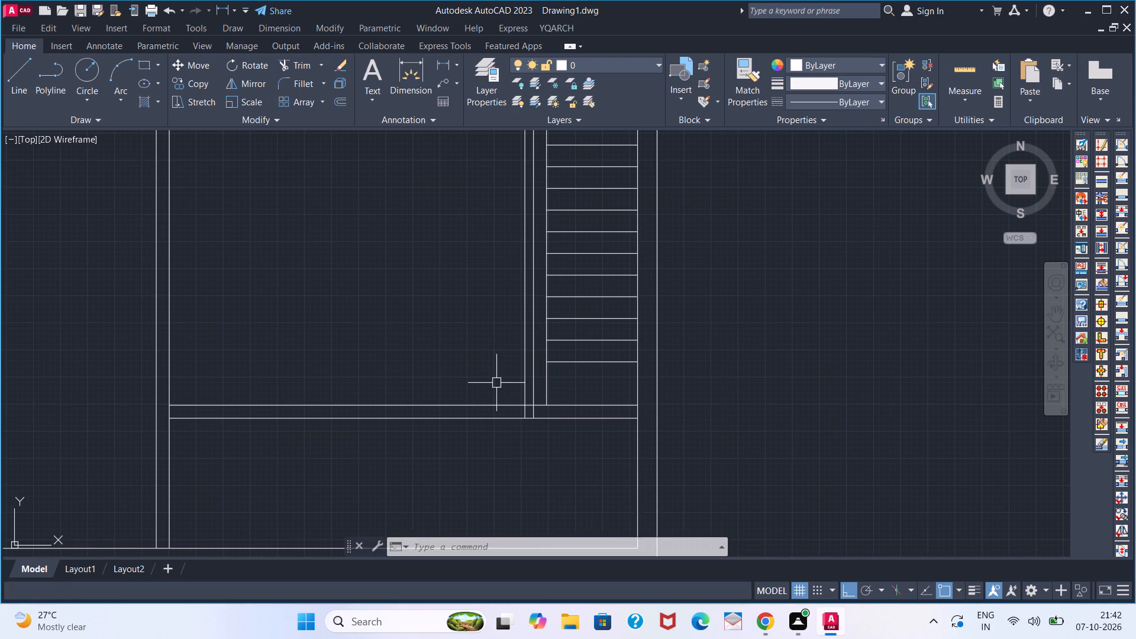
# Offset the 4" line beside the stair partition by 3'2" away from the stairs to mark the door opening.
pyautogui.press('o')
pyautogui.press('Return')
pyautogui.press('3')
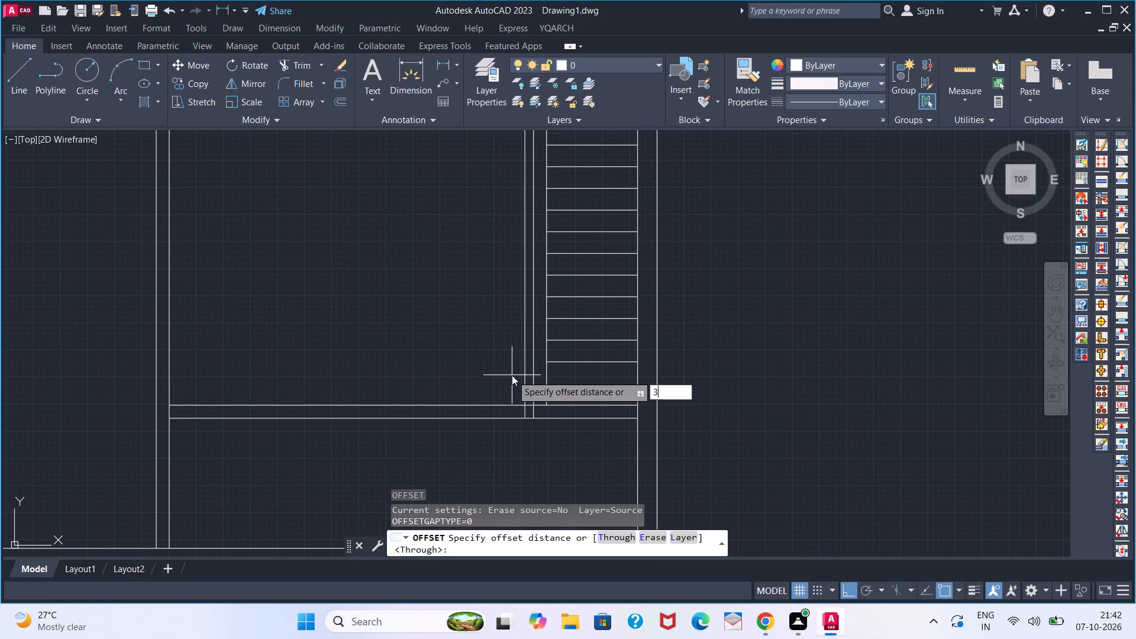
pyautogui.press("'")
pyautogui.press('2')
pyautogui.press('Return')
pyautogui.click(519, 376)
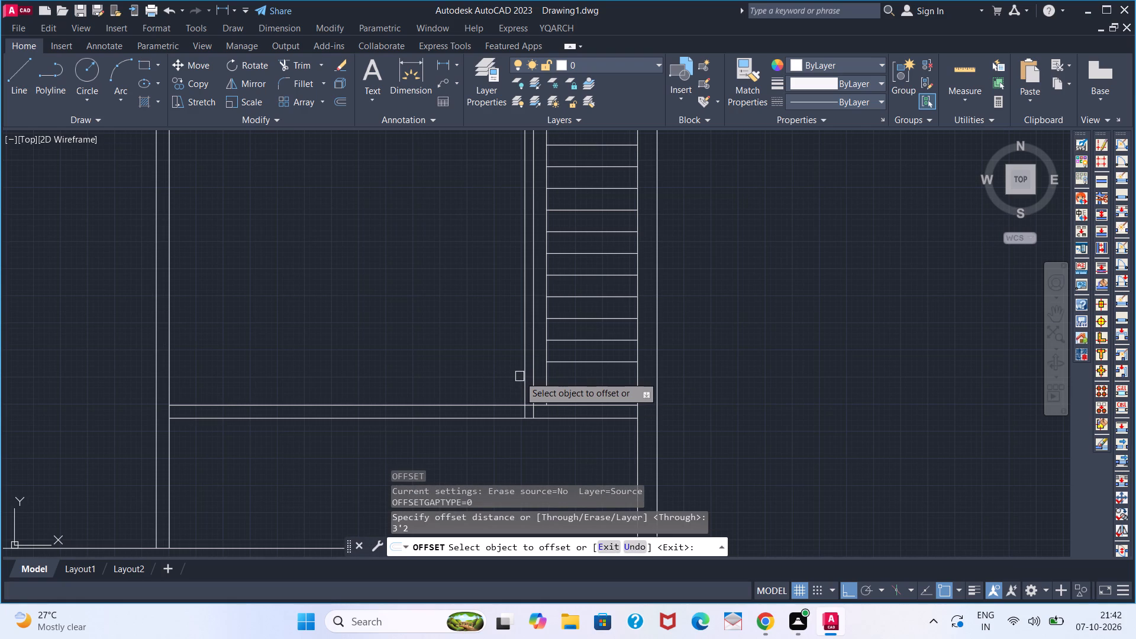
pyautogui.click(522, 375)
pyautogui.click(440, 364)
pyautogui.scroll(-2, 456, 353)
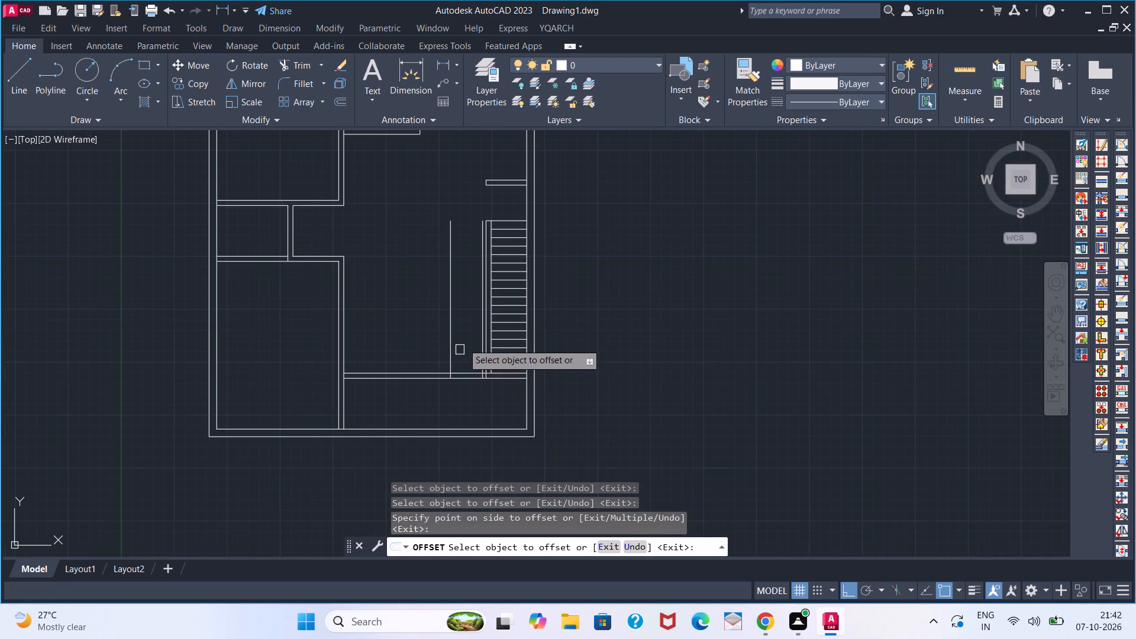
pyautogui.press('space')
# Trim the lower horizontal partition between the two door lines and the 3'2" line above it, keeping the partition's end cap.
pyautogui.write('TR')
pyautogui.press('space')
pyautogui.click(467, 377)
pyautogui.tripleClick(467, 375)
pyautogui.doubleClick(466, 376)
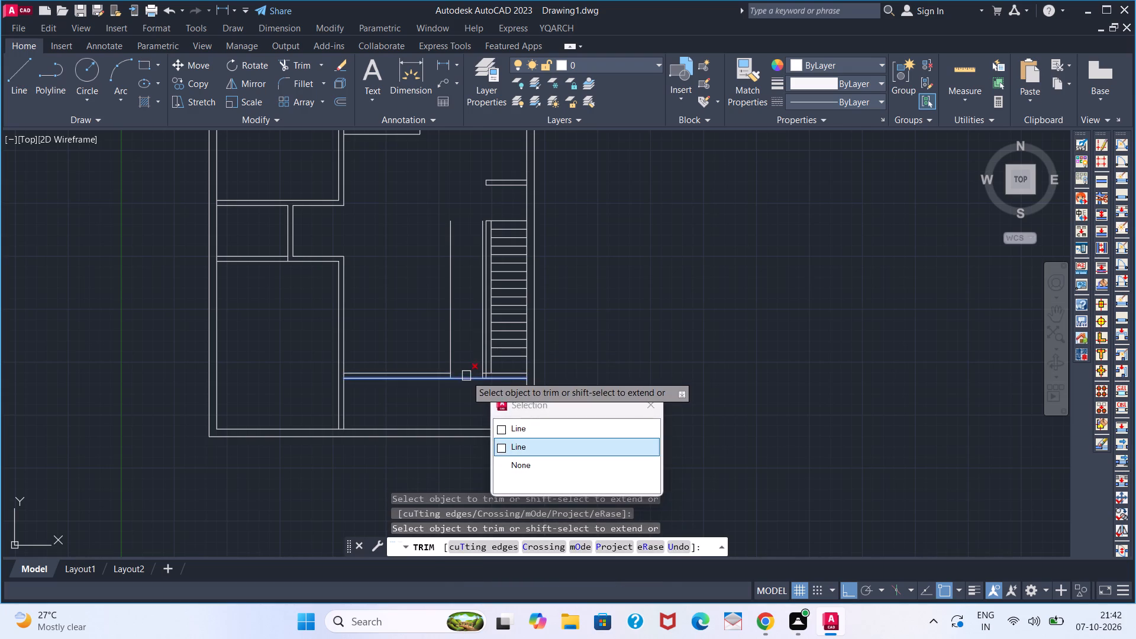
pyautogui.click(450, 347)
# Trim the stair partition's outer line where it crosses between the two lines of the lower horizontal partition.
pyautogui.scroll(3, 481, 380)
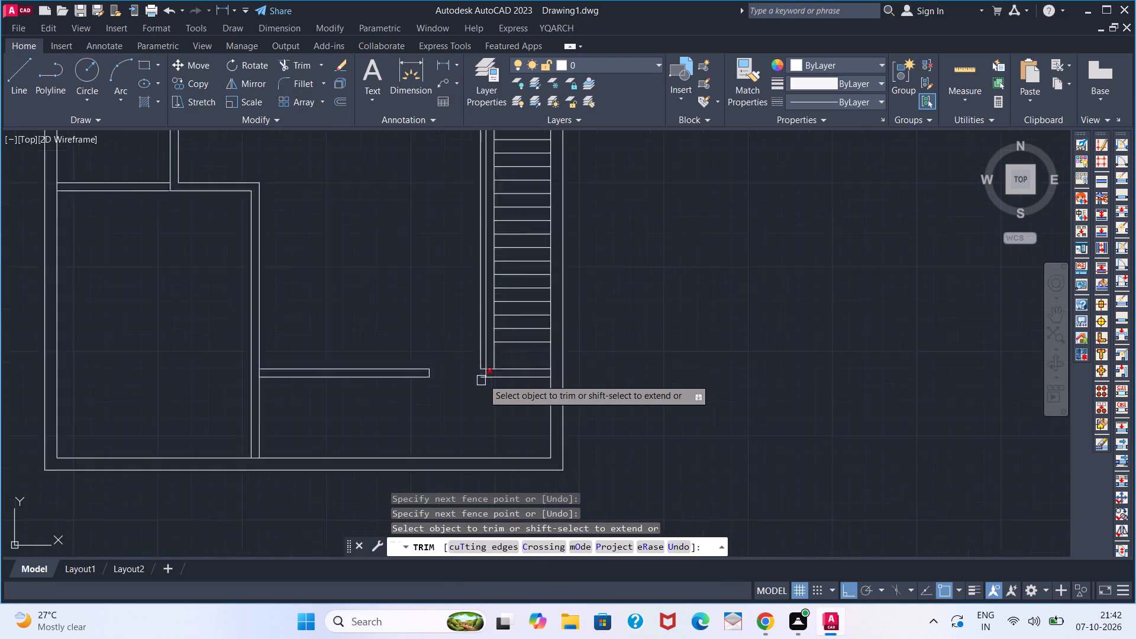
pyautogui.scroll(3, 484, 379)
pyautogui.click(466, 336)
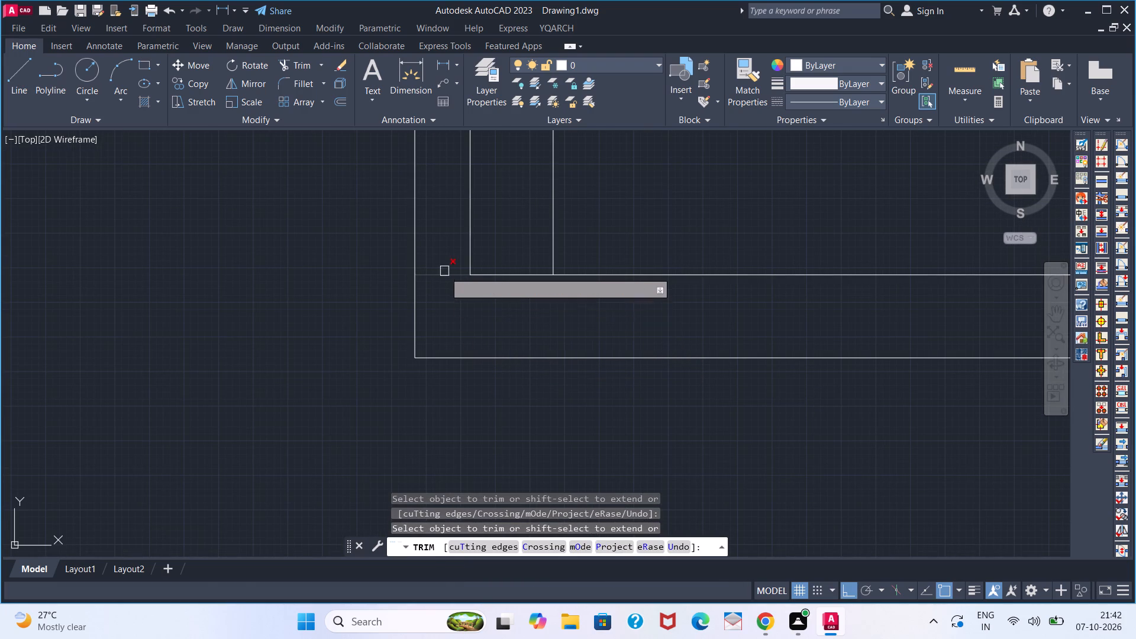
pyautogui.press('space')
# Extend the top end line of the stair partition to meet the 4" offset line.
pyautogui.scroll(-7, 465, 325)
pyautogui.moveTo(464, 218); pyautogui.dragTo(452, 286, button='middle')
pyautogui.scroll(4, 455, 269)
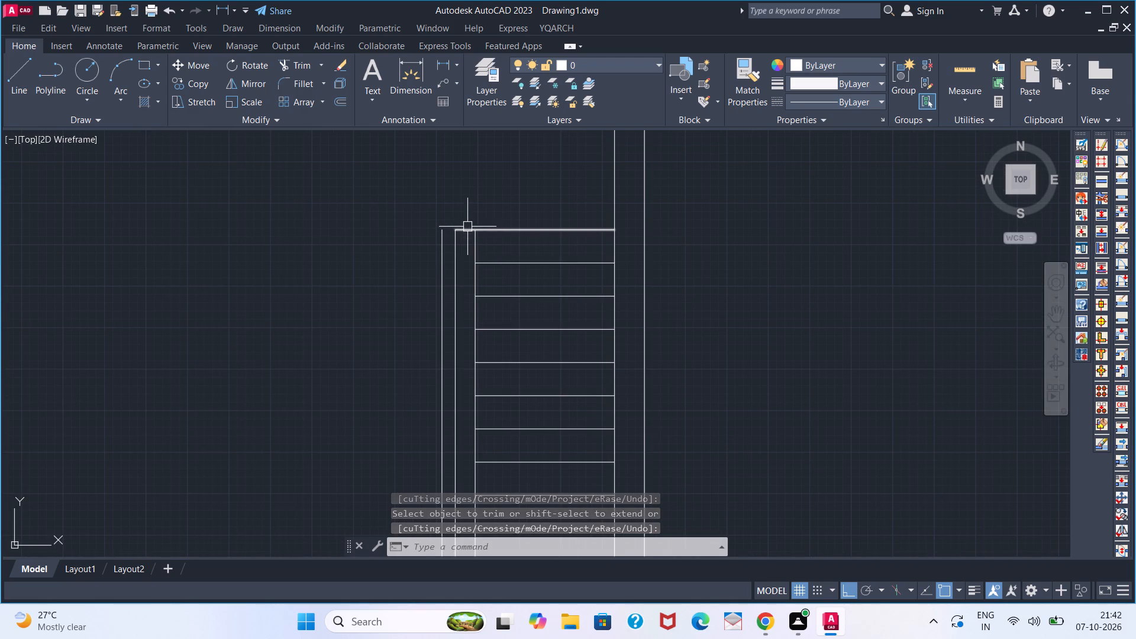
pyautogui.moveTo(467, 227); pyautogui.dragTo(467, 243, button='middle')
pyautogui.write('EX')
pyautogui.press('space')
pyautogui.click(466, 248)
pyautogui.press('space')
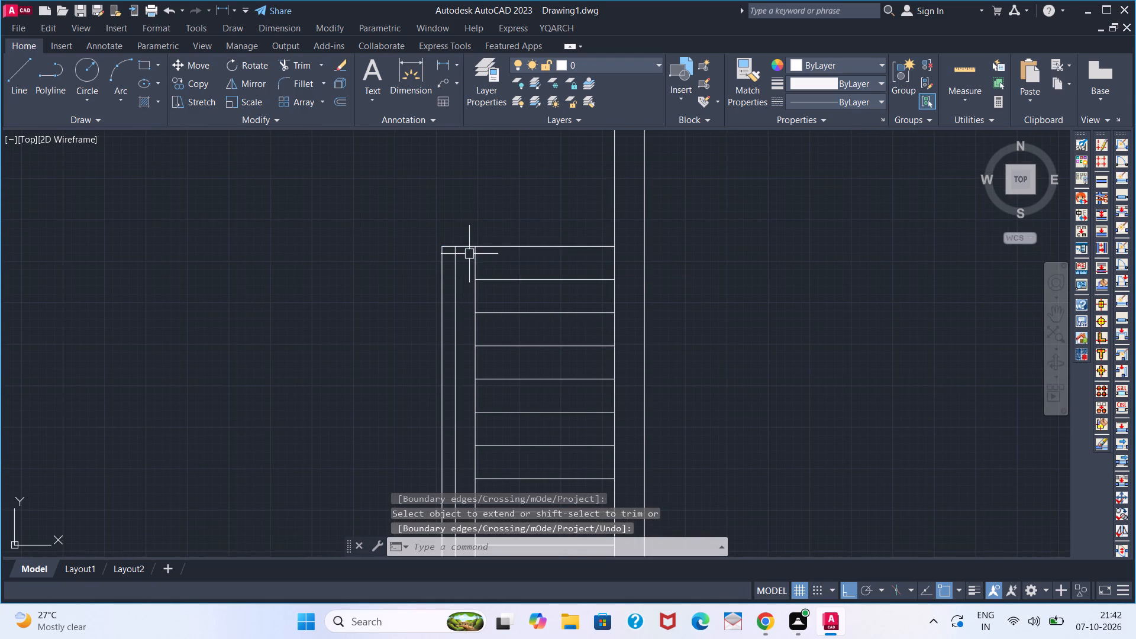
# Offset the stair partition's top end line 6" downward.
pyautogui.scroll(-1, 464, 285)
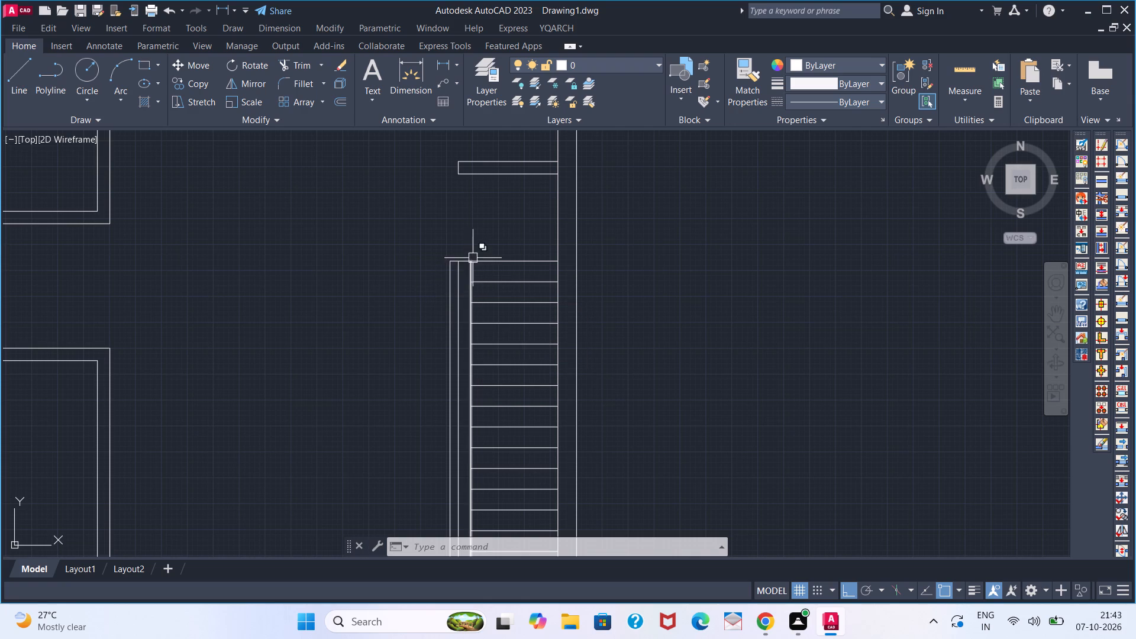
pyautogui.scroll(1, 462, 263)
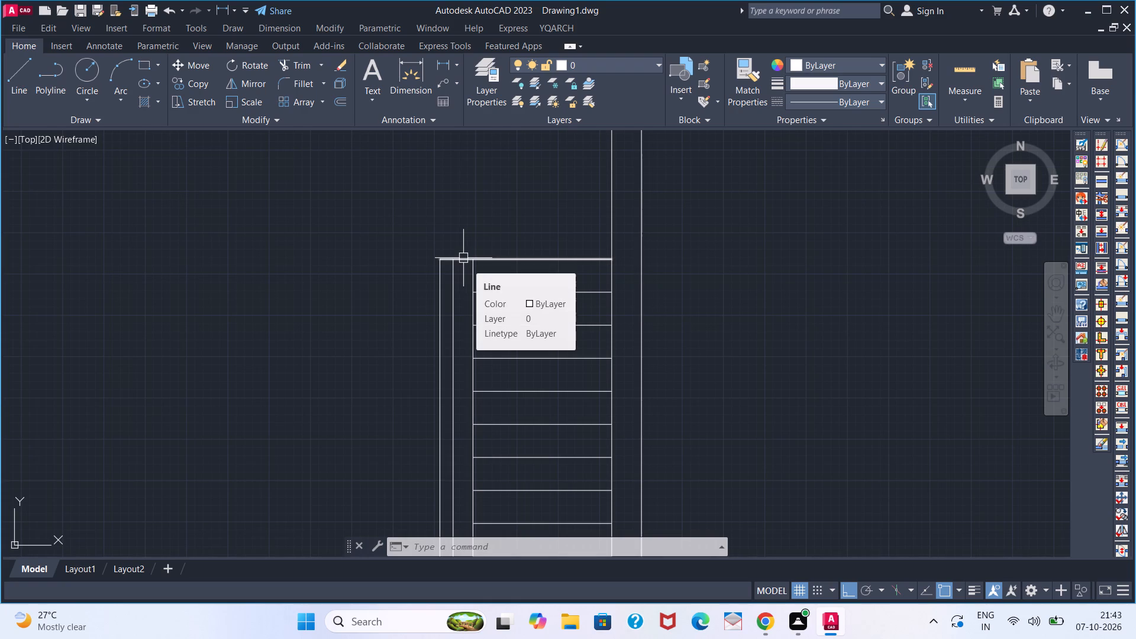
pyautogui.press('o')
pyautogui.press('Return')
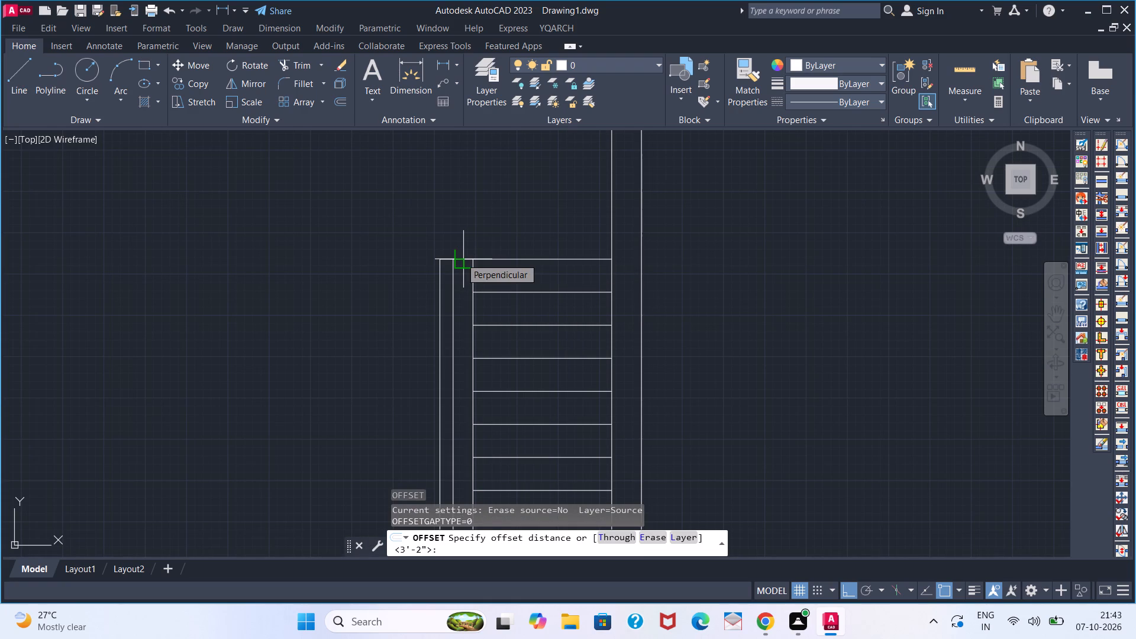
pyautogui.press('6')
pyautogui.press('Return')
pyautogui.click(460, 256)
pyautogui.click(467, 286)
pyautogui.press('space')
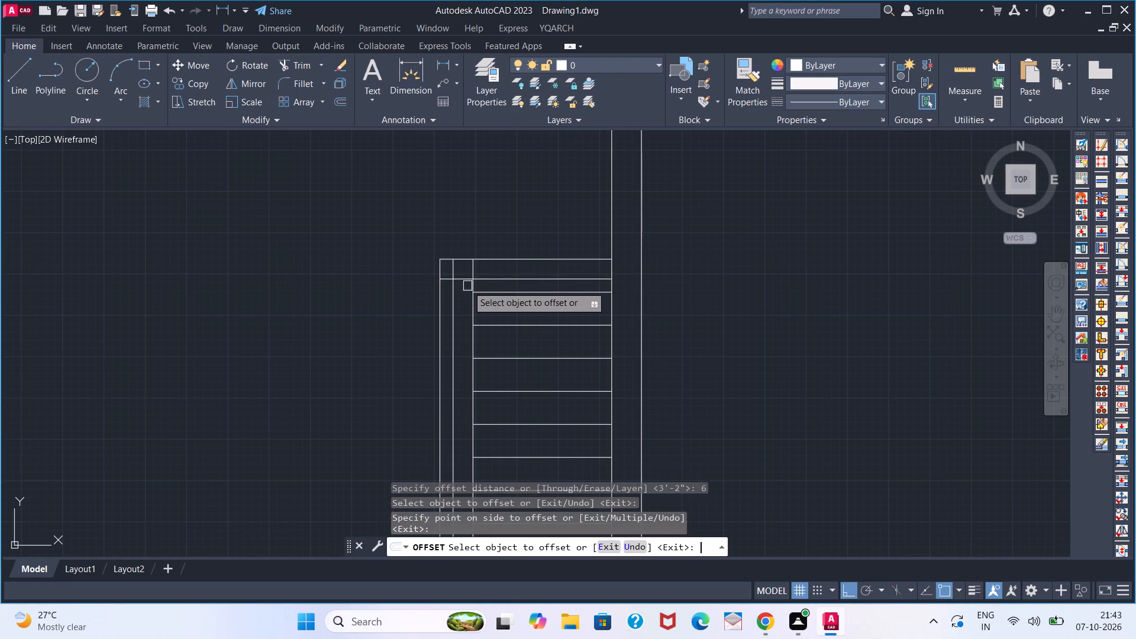
# Trim the partition lines inside the 6" band, the 4" line below it and the 6" offset line across the stairs.
pyautogui.press('t')
pyautogui.write('R')
pyautogui.press('space')
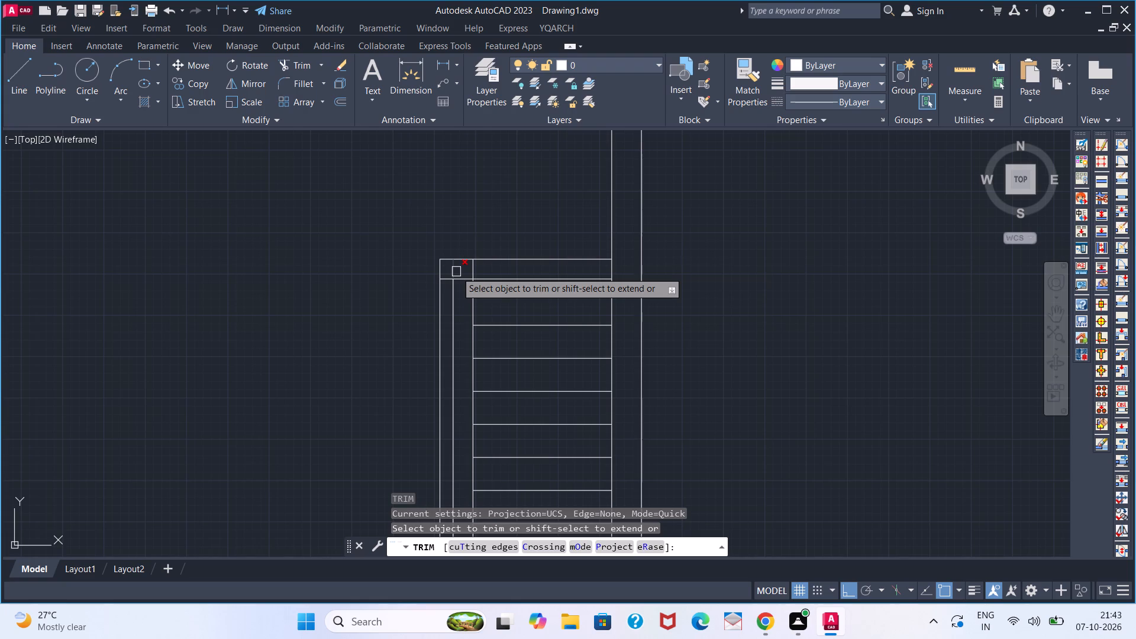
pyautogui.click(456, 272)
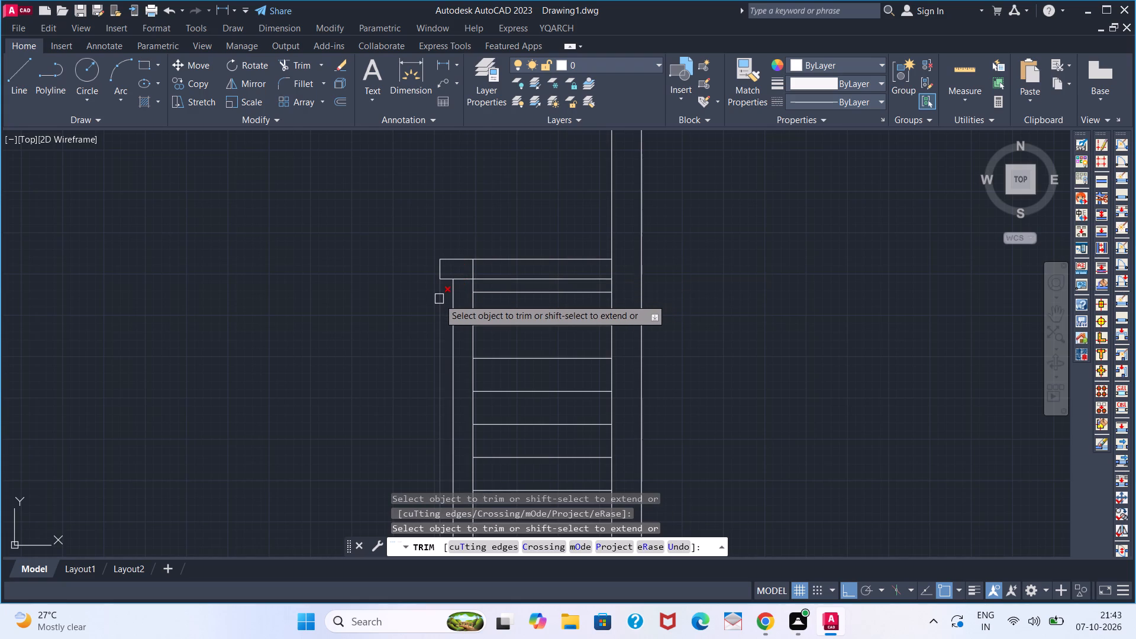
pyautogui.click(439, 299)
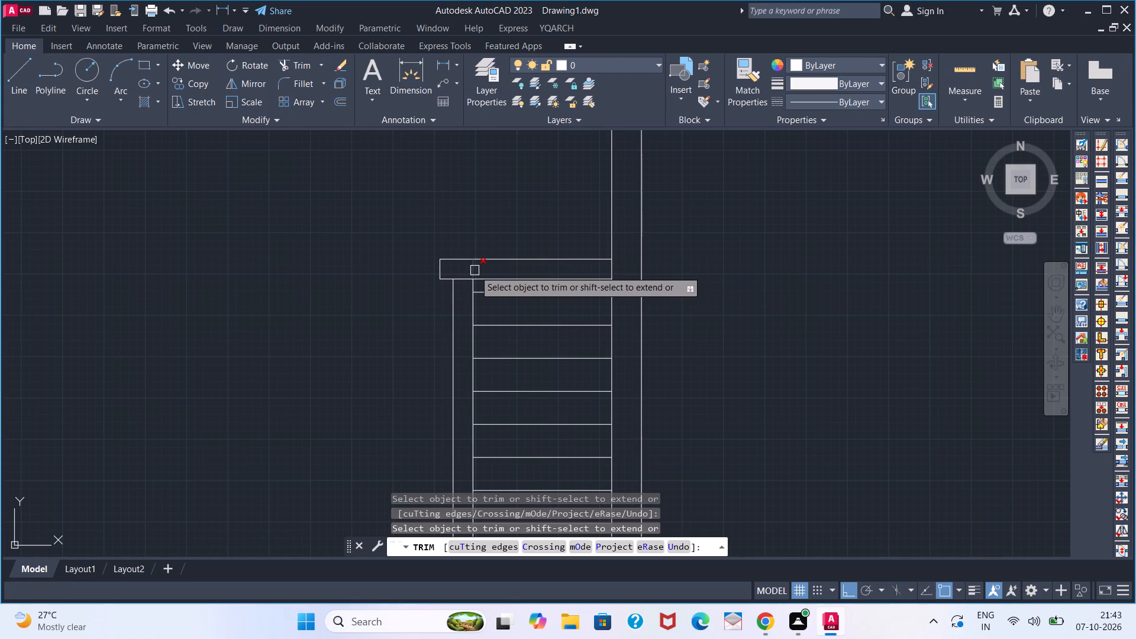
pyautogui.click(498, 275)
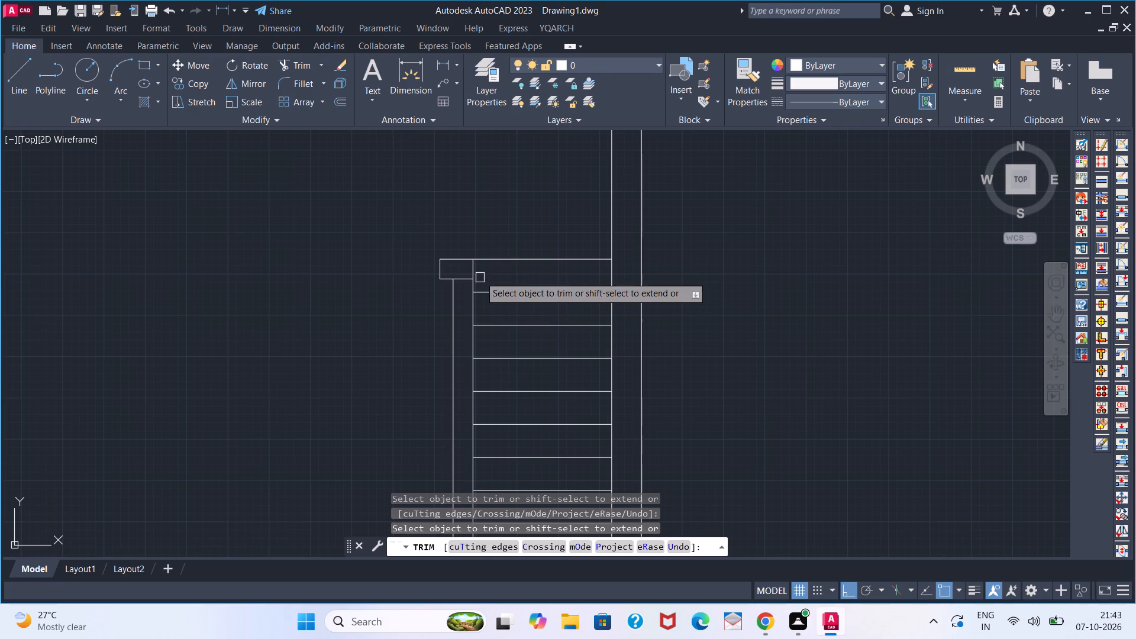
pyautogui.click(475, 268)
pyautogui.press('space')
pyautogui.scroll(-2, 386, 362)
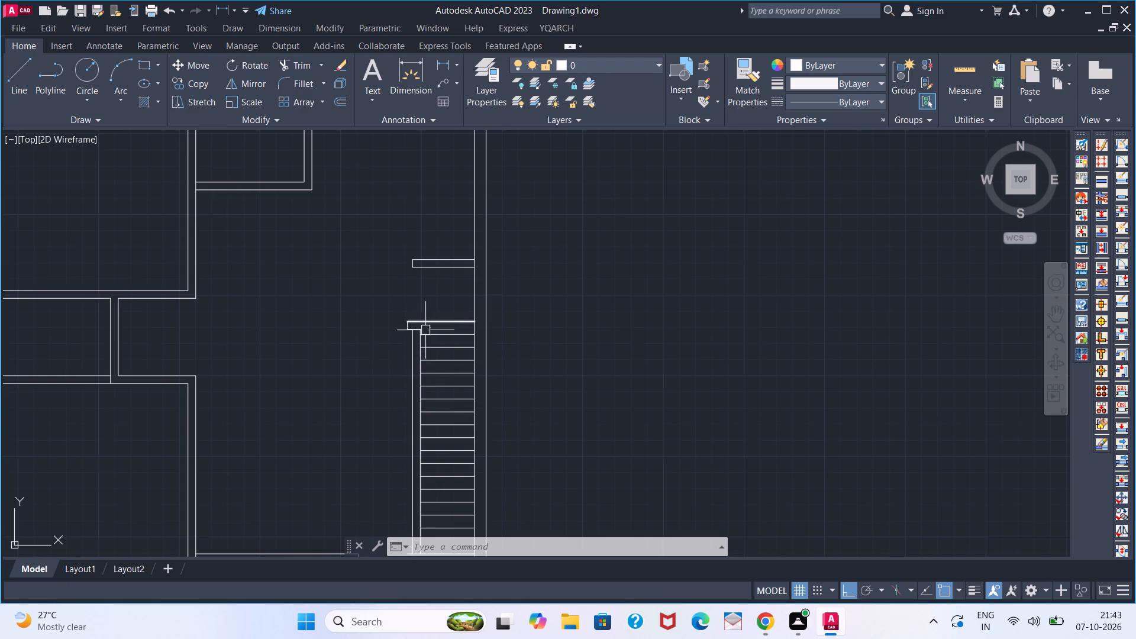
# Extend the stair-side line of the partition up to the top end line.
pyautogui.scroll(1, 415, 334)
pyautogui.write('EX')
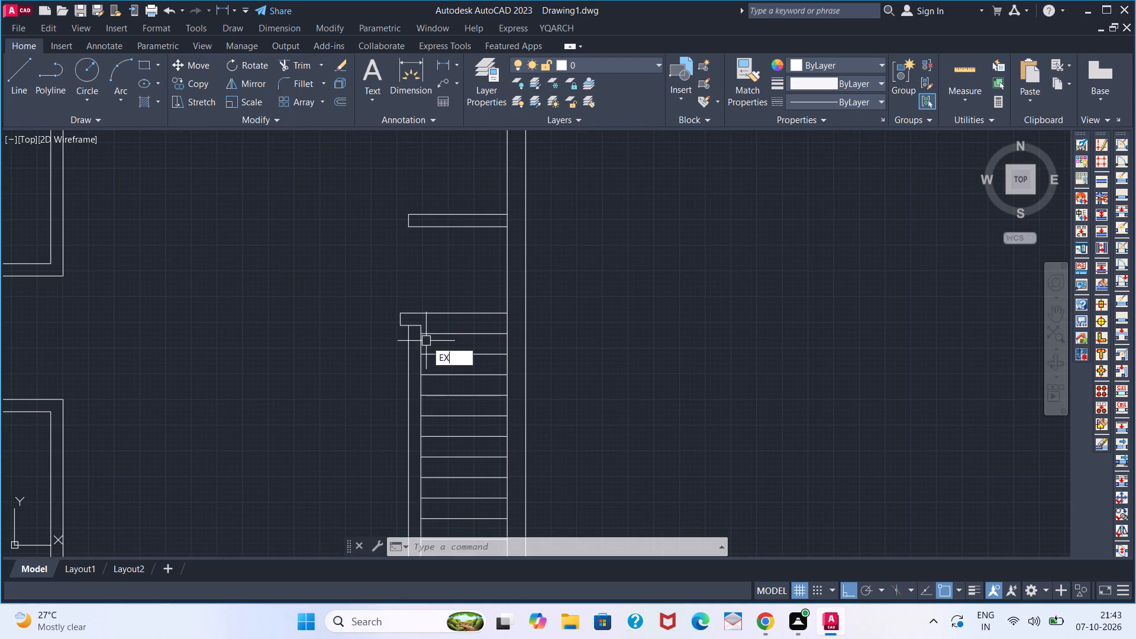
pyautogui.press('space')
pyautogui.click(420, 343)
pyautogui.press('space')
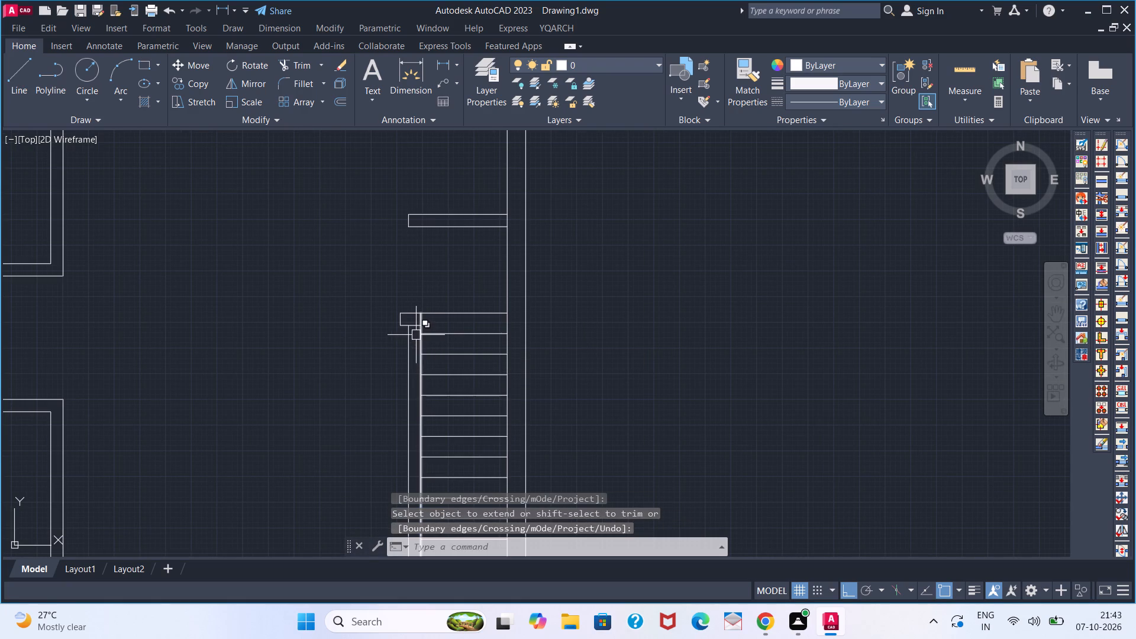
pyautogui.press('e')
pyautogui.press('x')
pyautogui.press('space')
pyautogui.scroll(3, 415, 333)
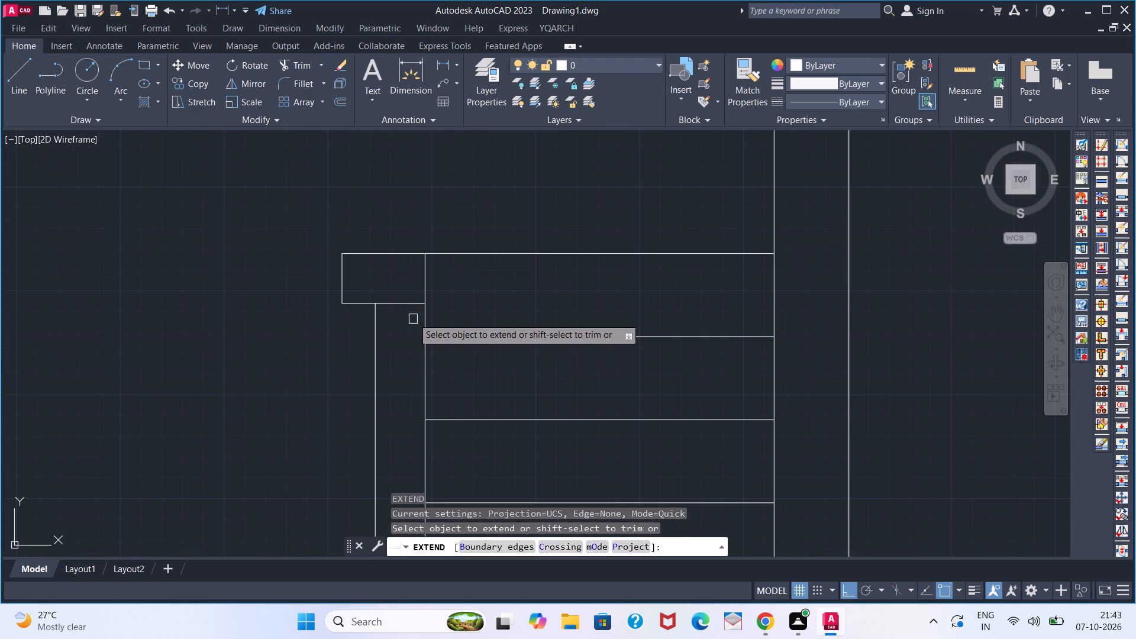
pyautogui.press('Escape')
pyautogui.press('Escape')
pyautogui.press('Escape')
# Trim the 6" offset line between the two stair partition lines, leaving only the small projection at the partition's top.
pyautogui.write('`TR')
pyautogui.press('space')
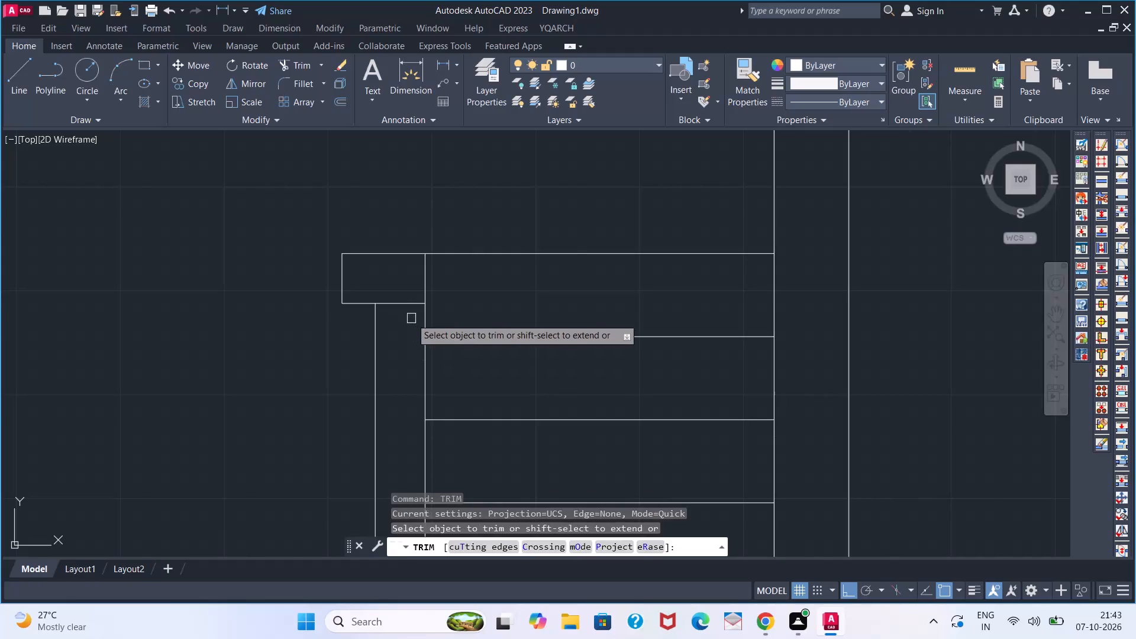
pyautogui.click(411, 312)
pyautogui.click(408, 301)
pyautogui.press('space')
pyautogui.scroll(-3, 407, 330)
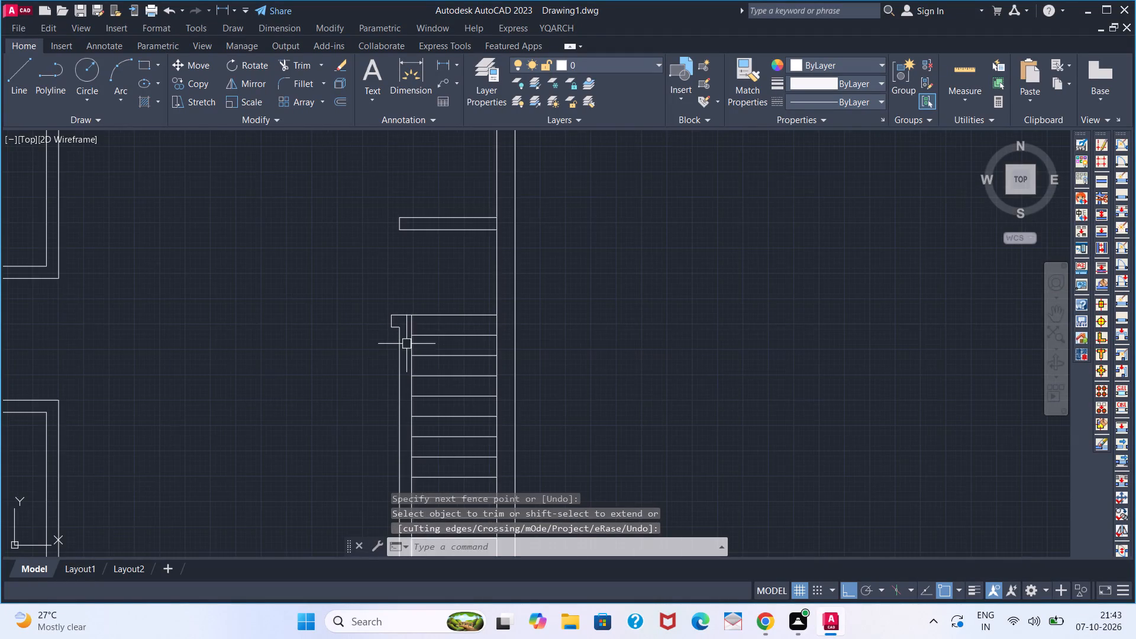
# Close the open end of the partition at the foot of the stairs with a short vertical line.
pyautogui.scroll(-3, 363, 354)
pyautogui.moveTo(356, 368); pyautogui.dragTo(393, 317, button='middle')
pyautogui.scroll(1, 406, 404)
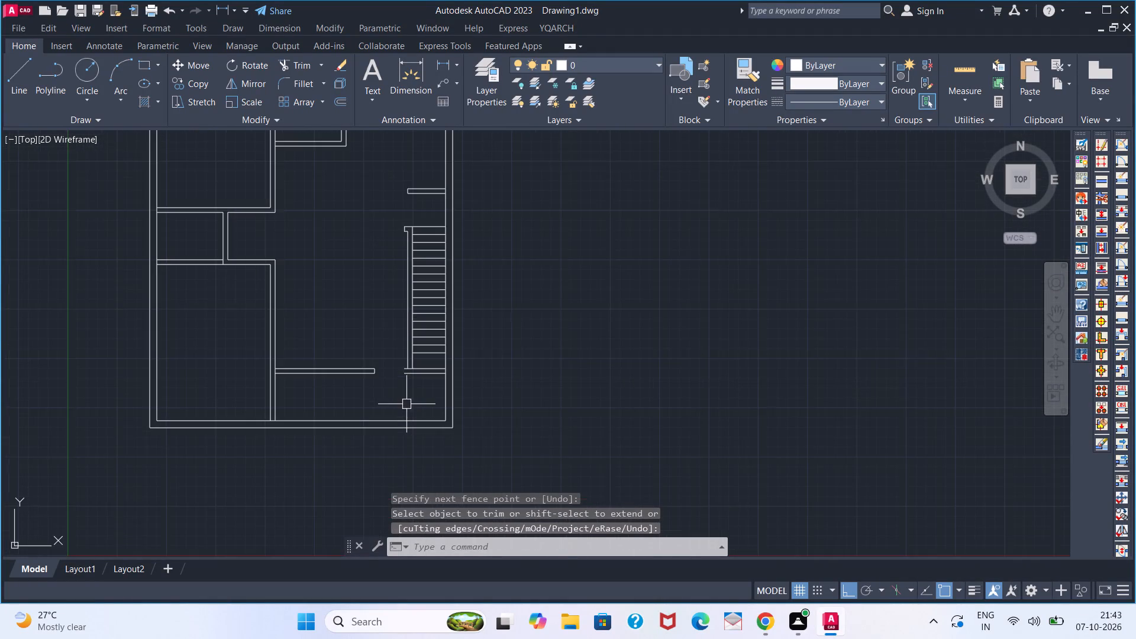
pyautogui.scroll(4, 406, 404)
pyautogui.press('l')
pyautogui.press('Return')
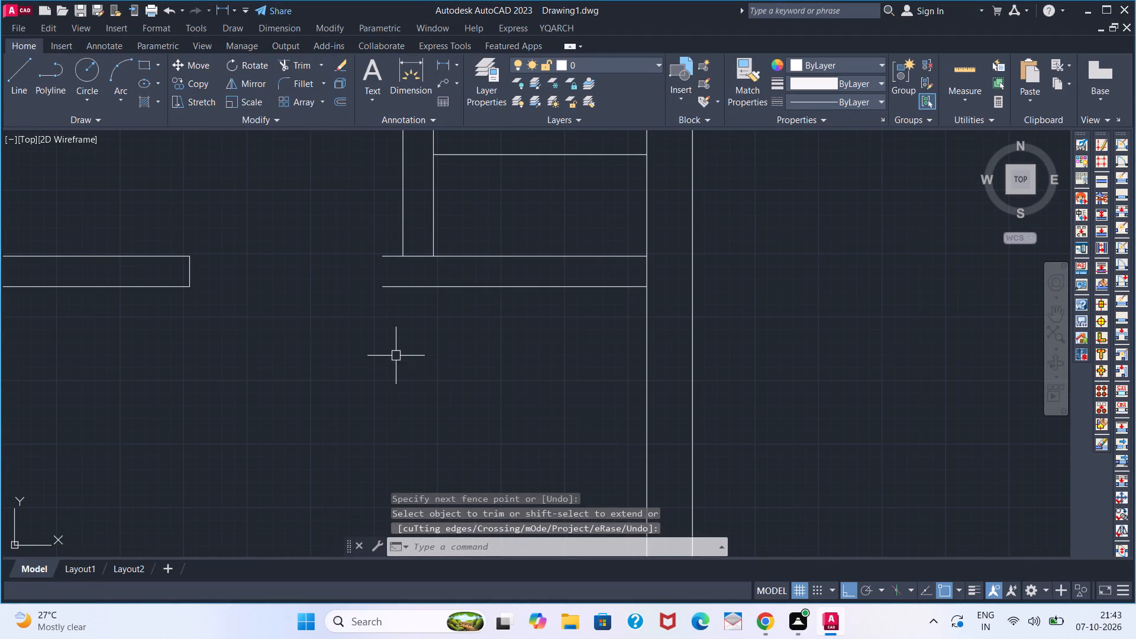
pyautogui.click(381, 294)
pyautogui.click(379, 262)
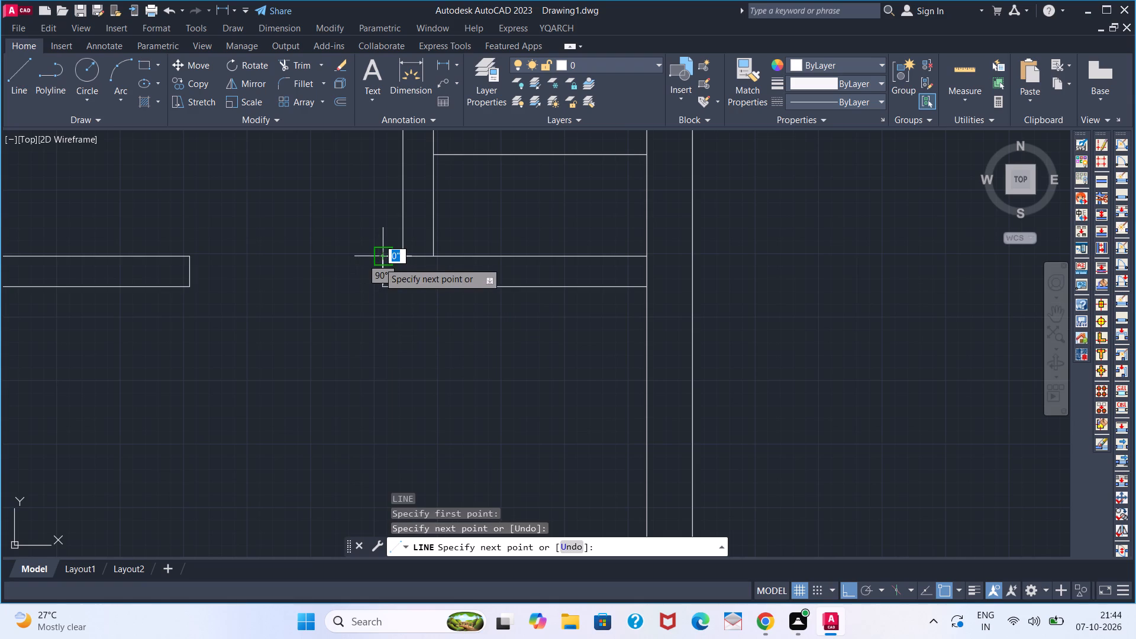
pyautogui.press('space')
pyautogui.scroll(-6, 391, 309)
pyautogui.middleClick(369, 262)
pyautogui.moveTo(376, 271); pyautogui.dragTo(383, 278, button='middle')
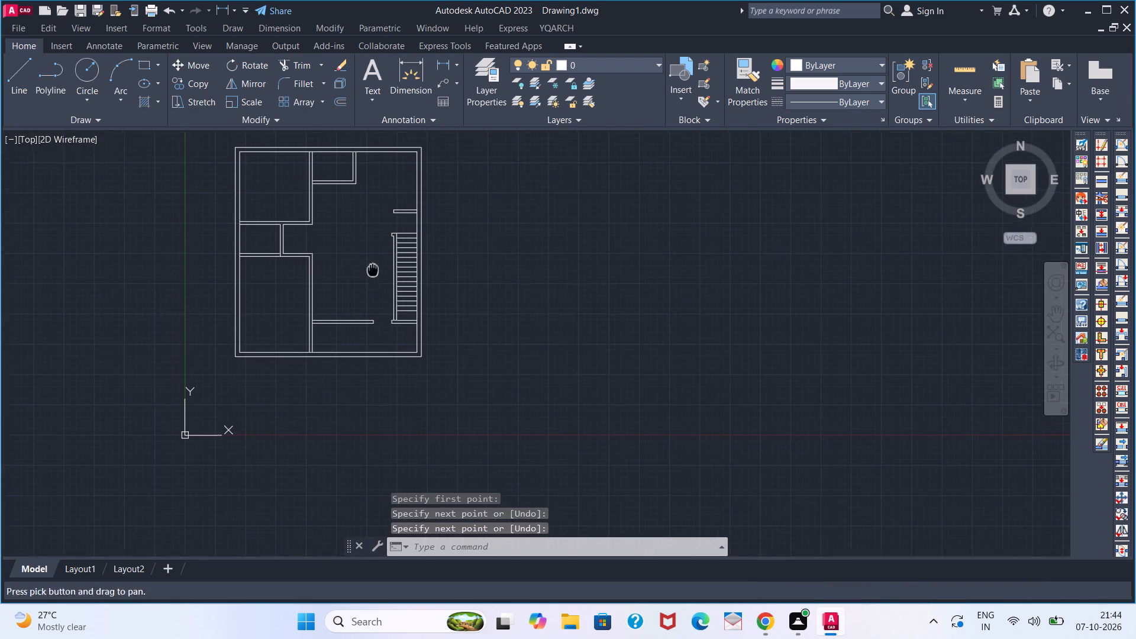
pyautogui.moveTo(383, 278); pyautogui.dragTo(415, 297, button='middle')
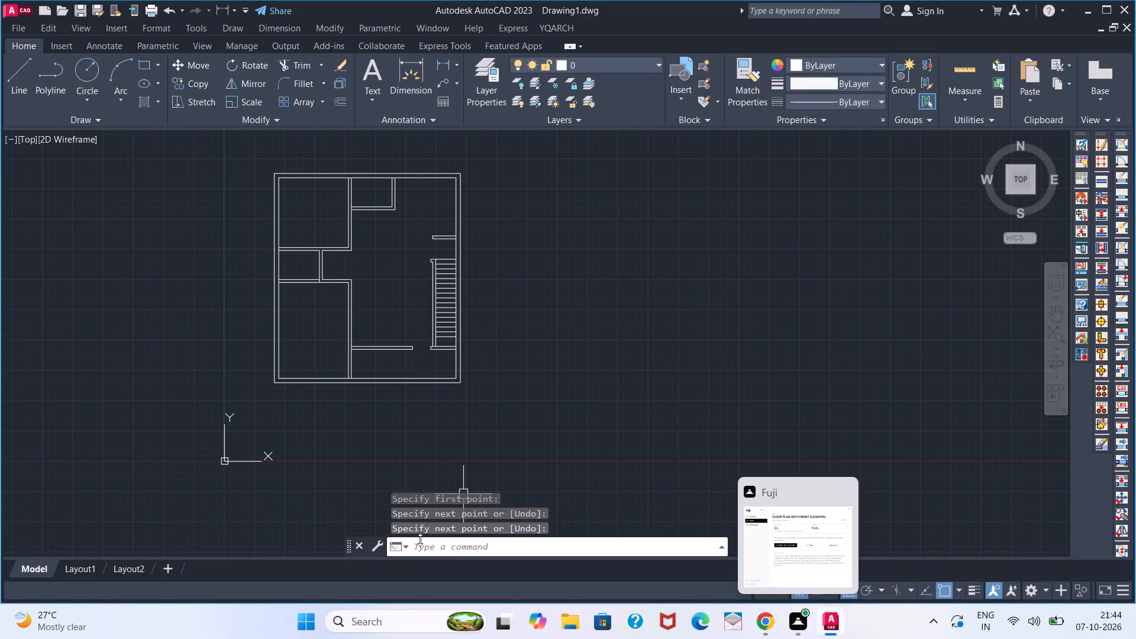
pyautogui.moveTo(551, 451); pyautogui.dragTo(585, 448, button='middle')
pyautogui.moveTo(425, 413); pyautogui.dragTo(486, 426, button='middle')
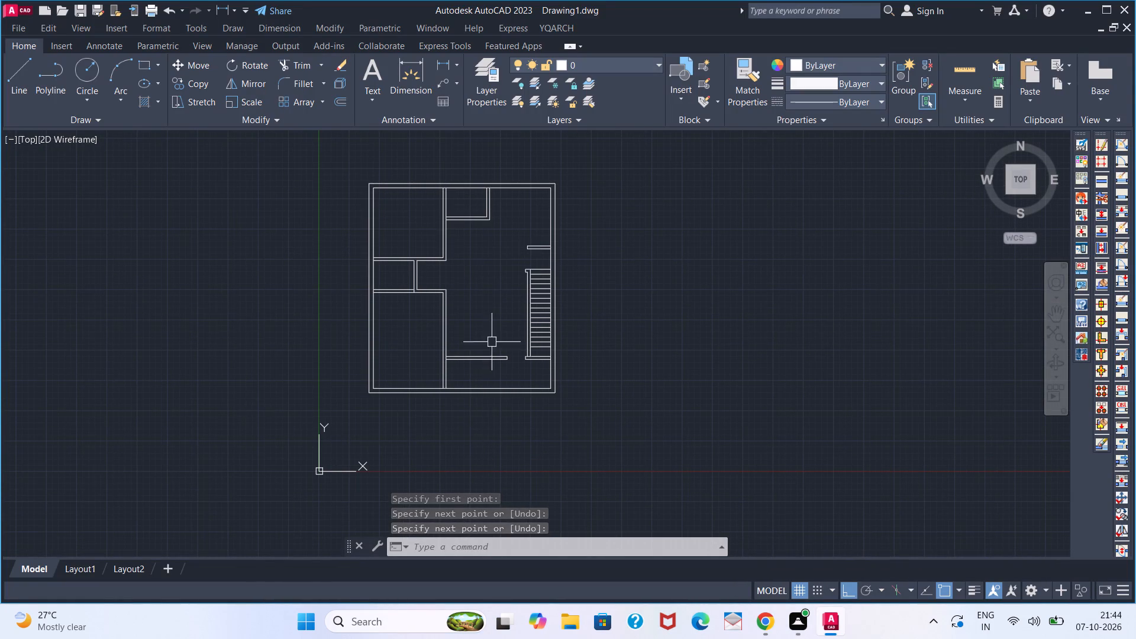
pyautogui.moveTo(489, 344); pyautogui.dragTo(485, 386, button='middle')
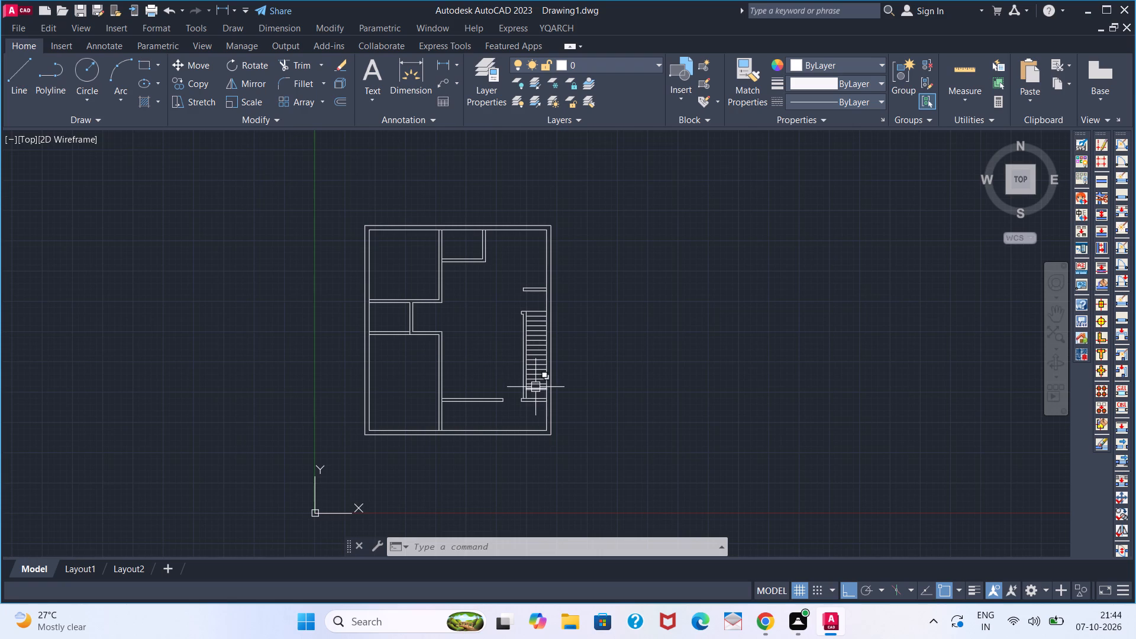
# Erase the lowest tread line of the staircase.
pyautogui.scroll(2, 551, 396)
pyautogui.click(520, 378)
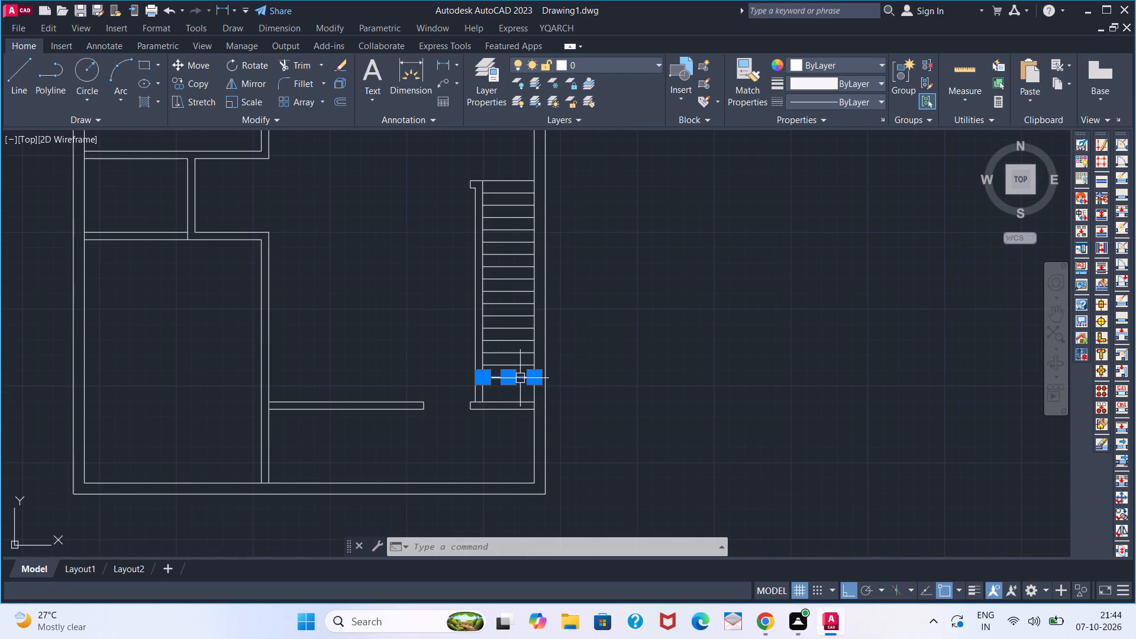
pyautogui.press('Delete')
# Draw a vertical line from the top of the stair partition's stair-side face up to the short wall above.
pyautogui.scroll(-1, 484, 436)
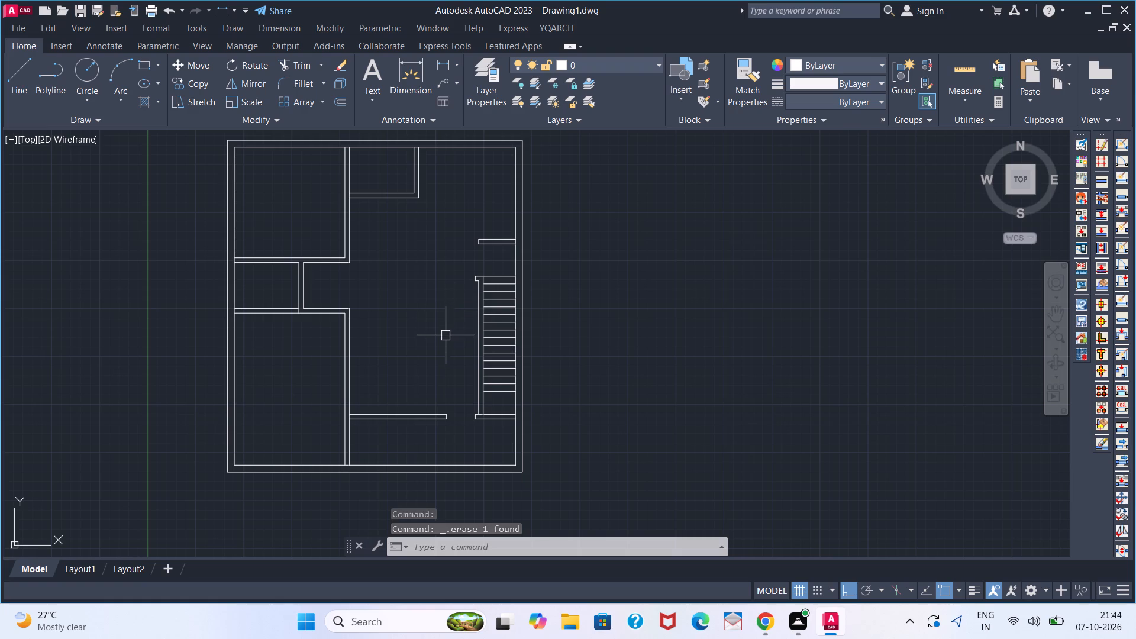
pyautogui.scroll(1, 489, 389)
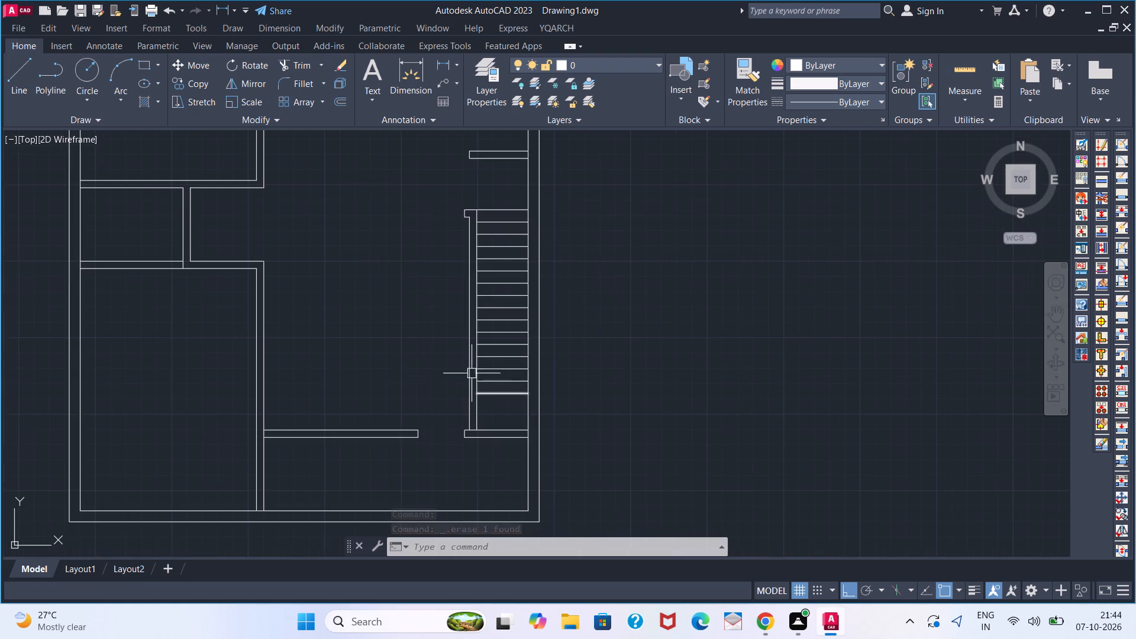
pyautogui.scroll(-1, 462, 357)
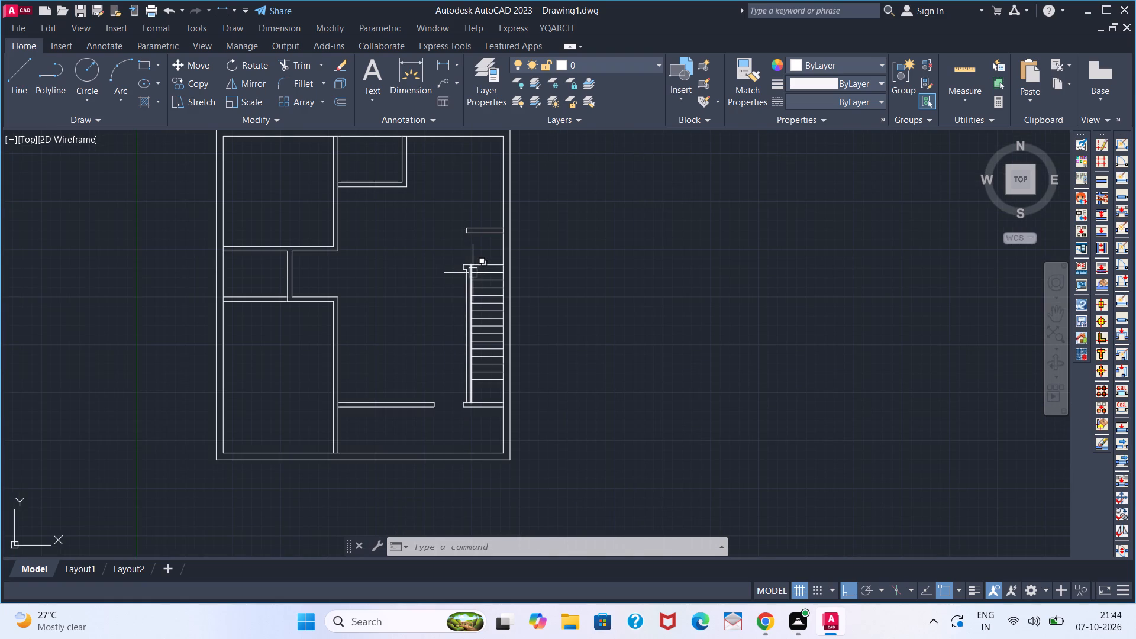
pyautogui.scroll(2, 479, 262)
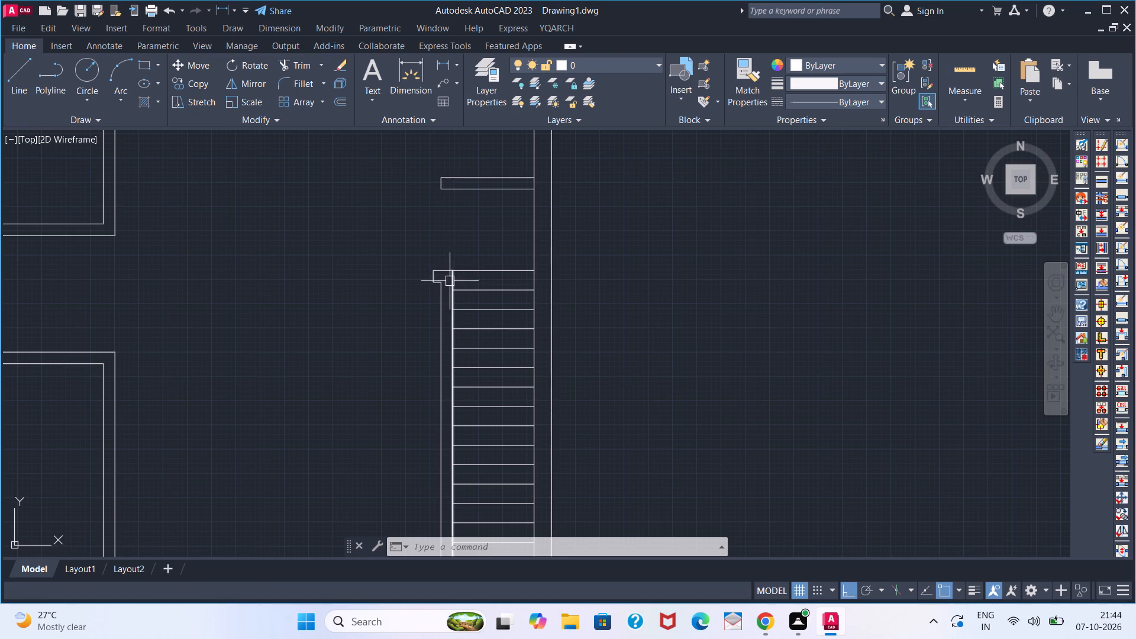
pyautogui.press('l')
pyautogui.press('Return')
pyautogui.moveTo(451, 270); pyautogui.dragTo(451, 264)
pyautogui.click(453, 192)
pyautogui.press('space')
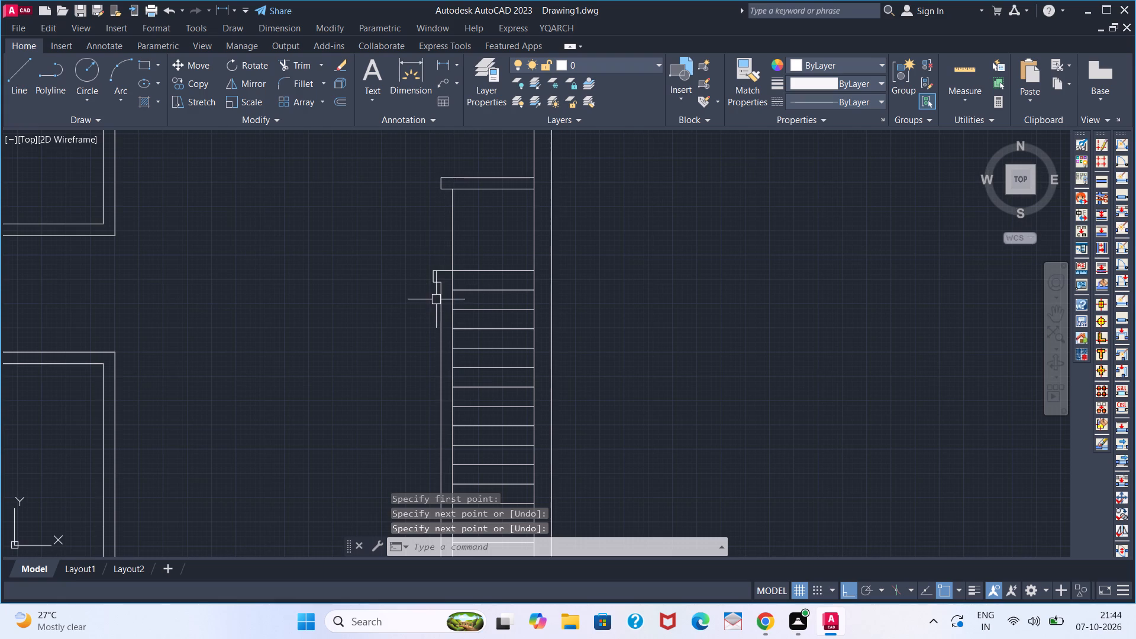
# With object snap tracking on, draw the stair direction line from the new vertical line's midpoint, turning down mid-tread to the lowest tread.
pyautogui.press('l')
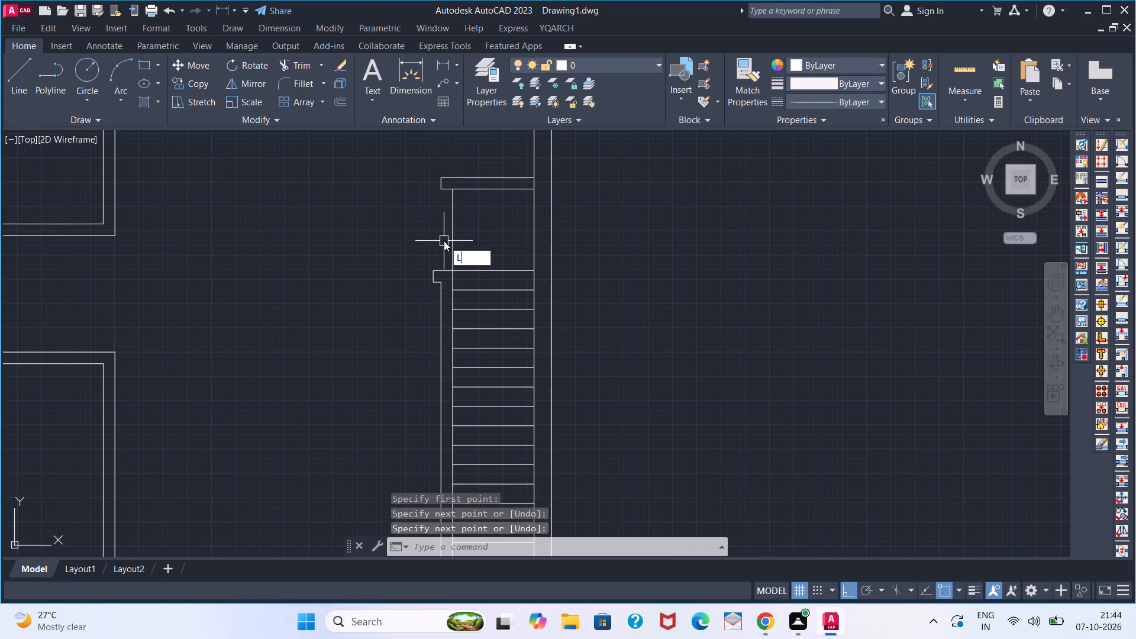
pyautogui.press('Return')
pyautogui.click(449, 234)
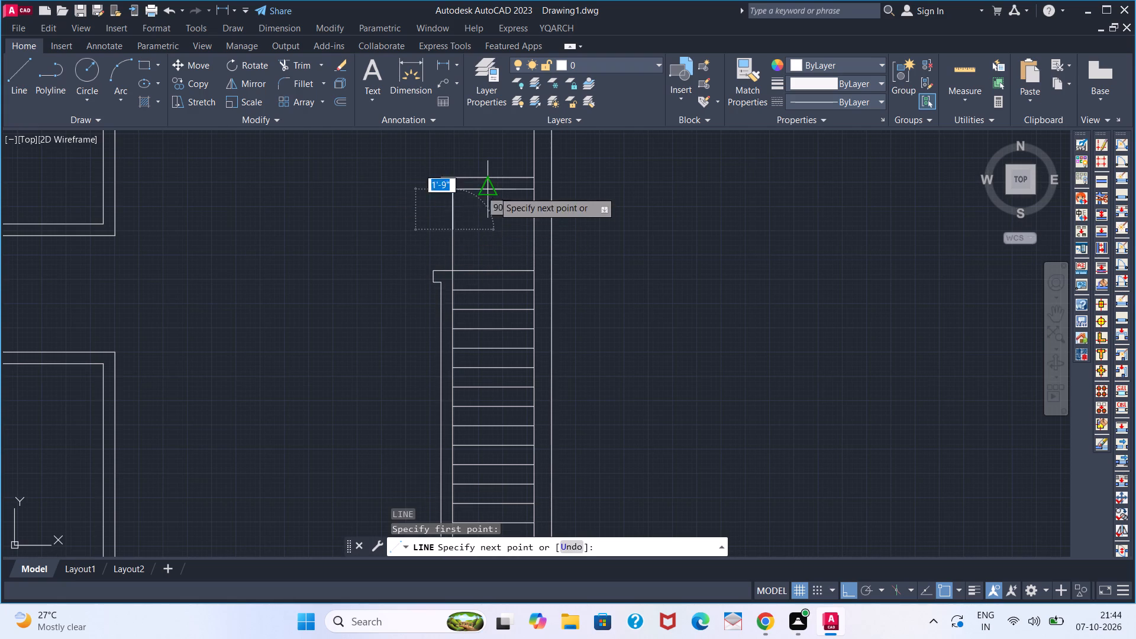
pyautogui.click(931, 589)
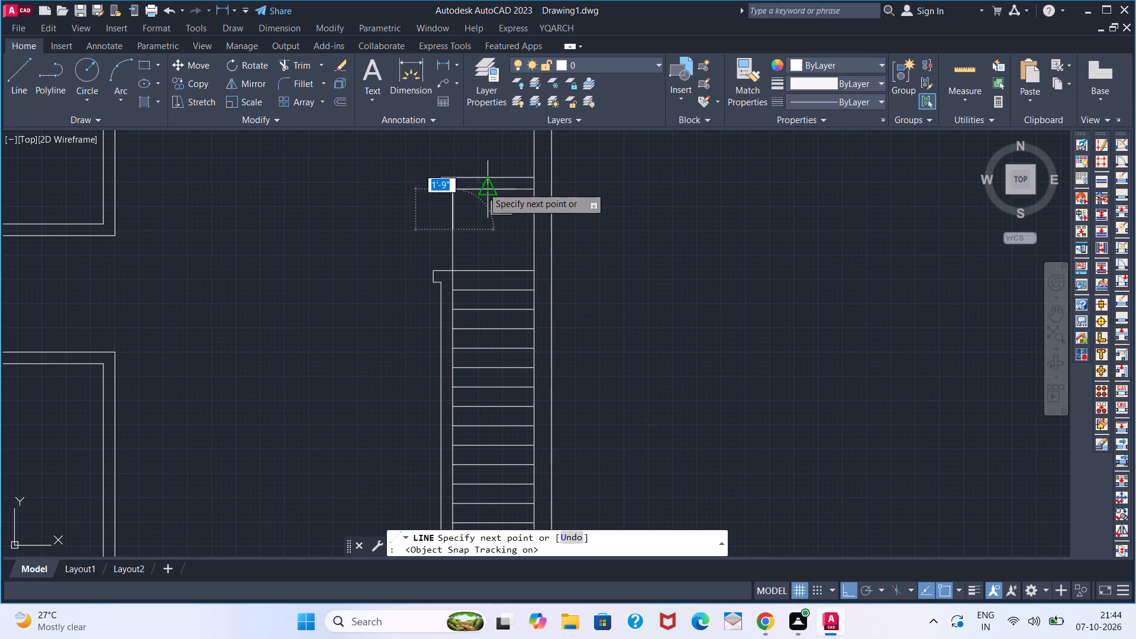
pyautogui.click(484, 227)
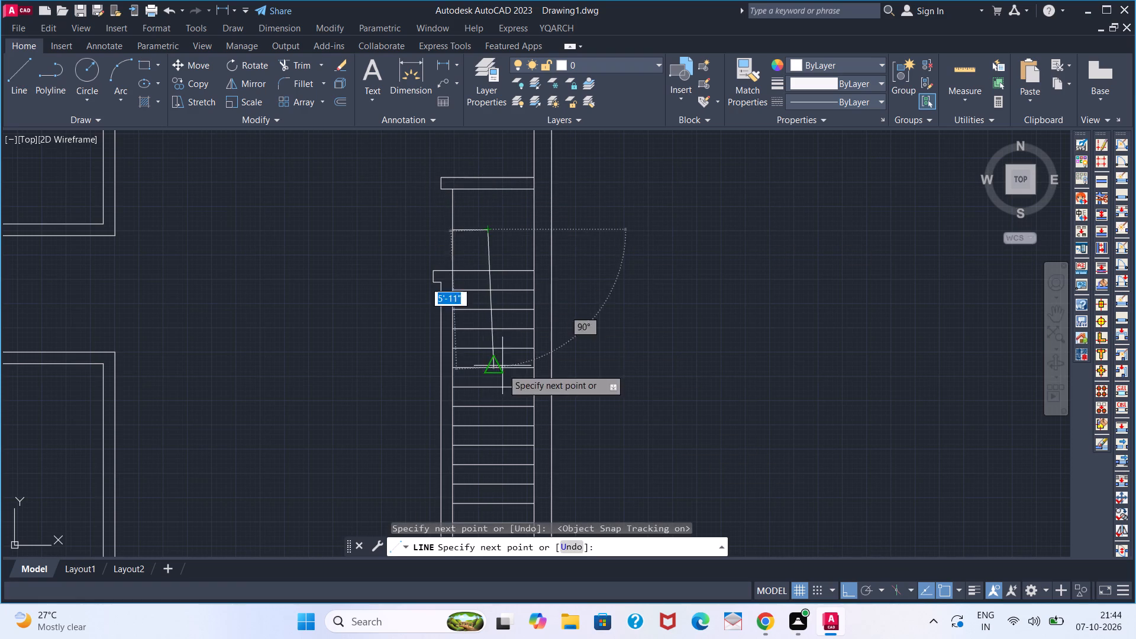
pyautogui.moveTo(492, 405); pyautogui.dragTo(480, 241, button='middle')
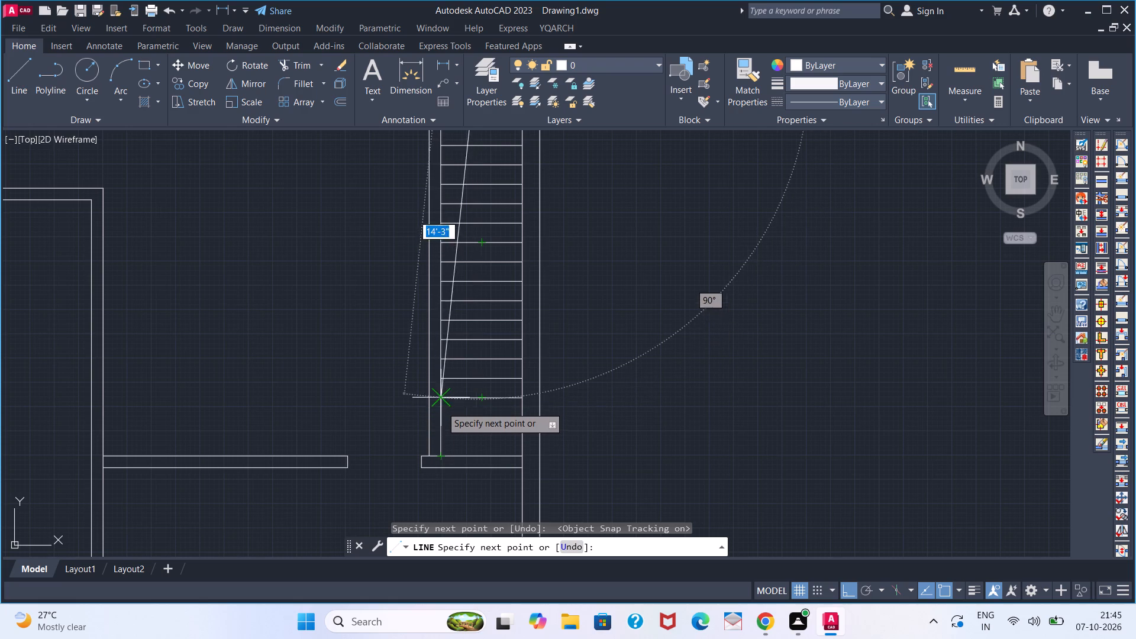
pyautogui.click(473, 407)
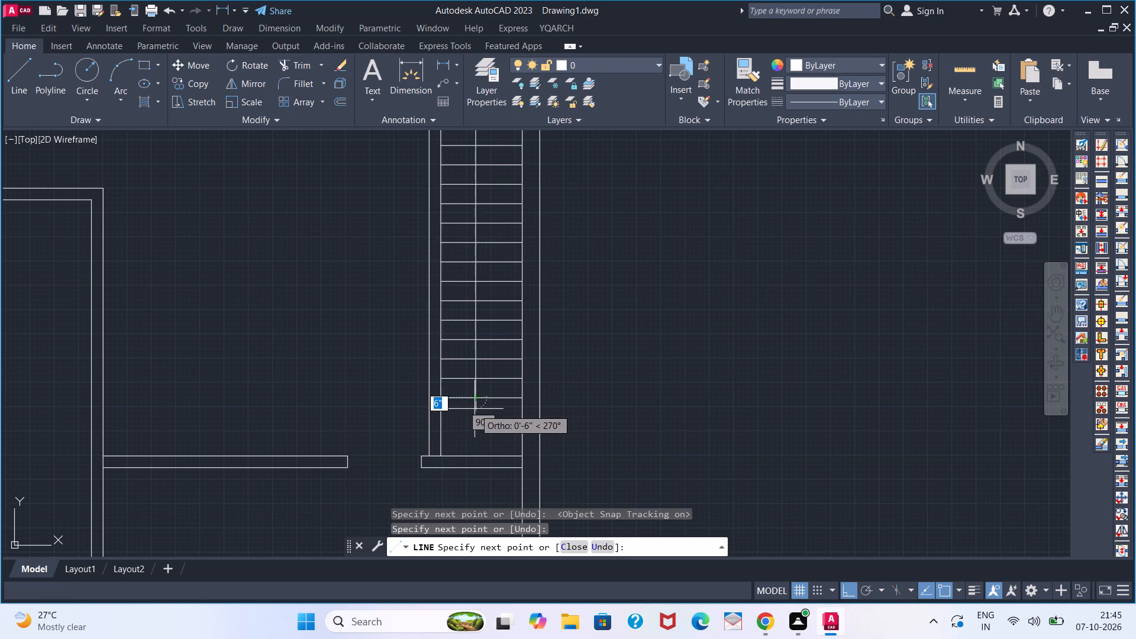
pyautogui.press('Escape')
# Draw a line along the partition's stair-side face from the lowest tread down to the wall at the stair foot.
pyautogui.press('space')
pyautogui.click(445, 402)
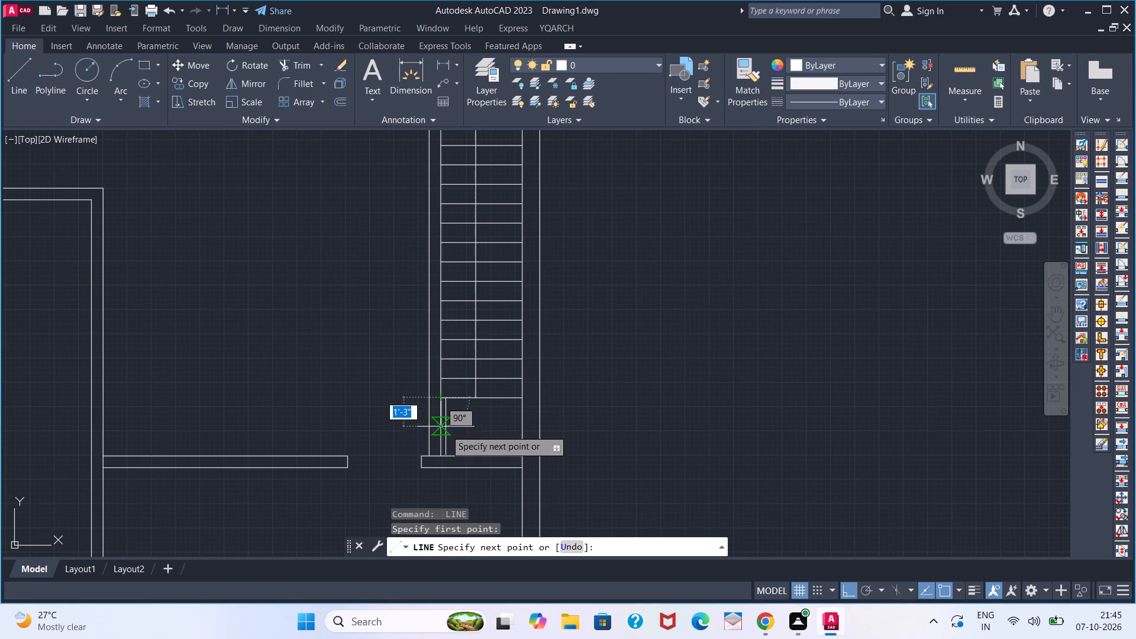
pyautogui.click(446, 448)
pyautogui.press('space')
# Continue the stair direction line 1'-3" below the lowest tread and turn it horizontally to the partition face.
pyautogui.press('space')
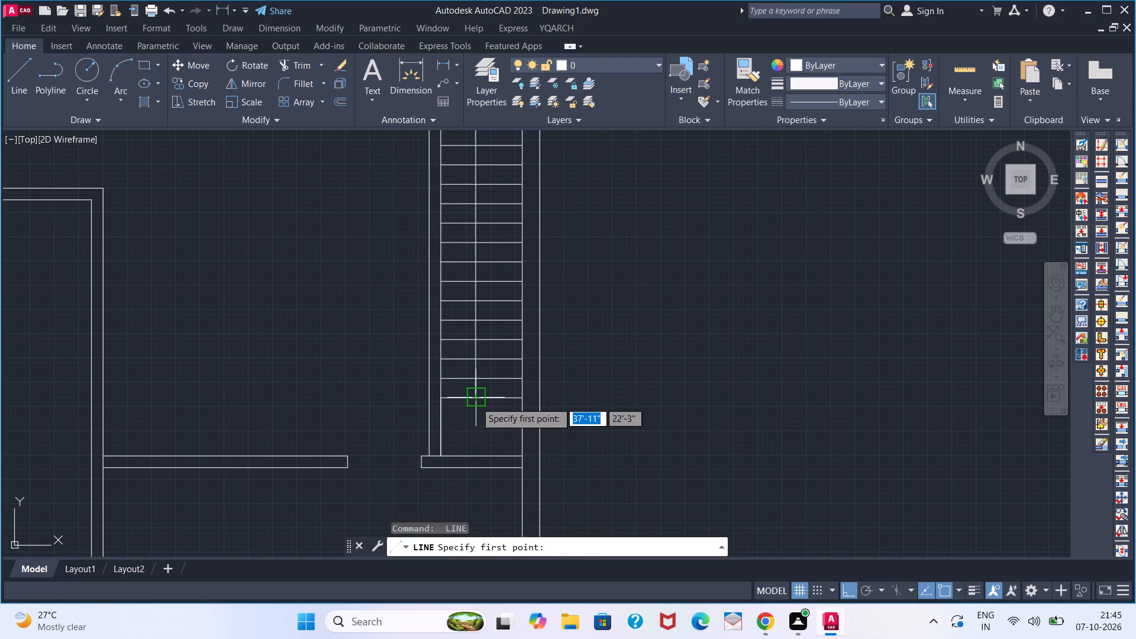
pyautogui.click(476, 402)
pyautogui.click(470, 433)
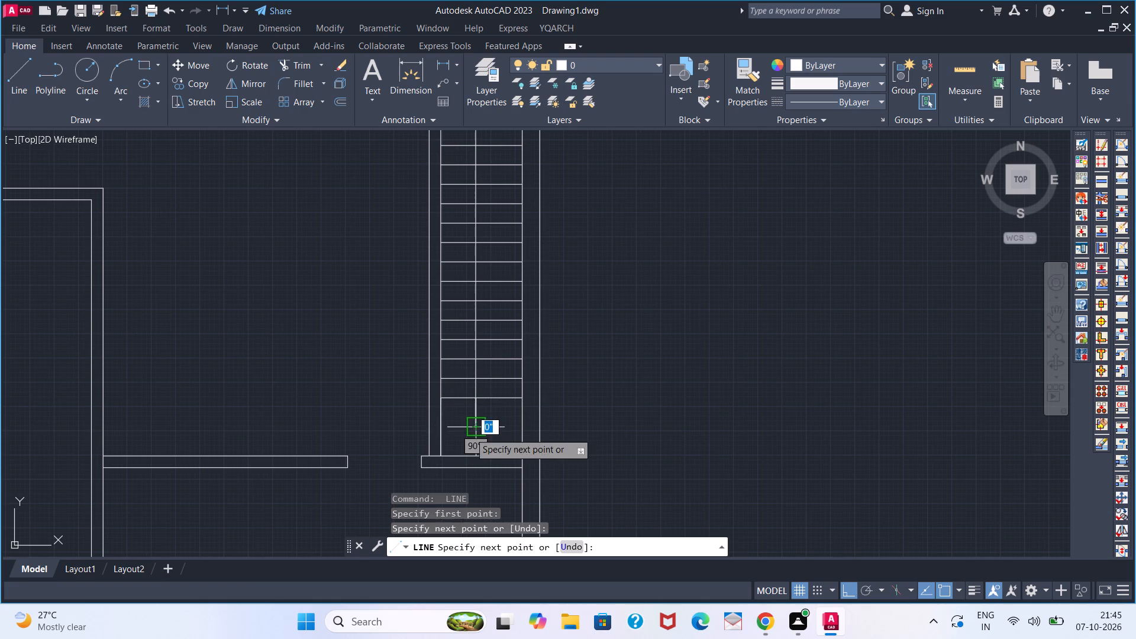
pyautogui.click(447, 428)
pyautogui.press('space')
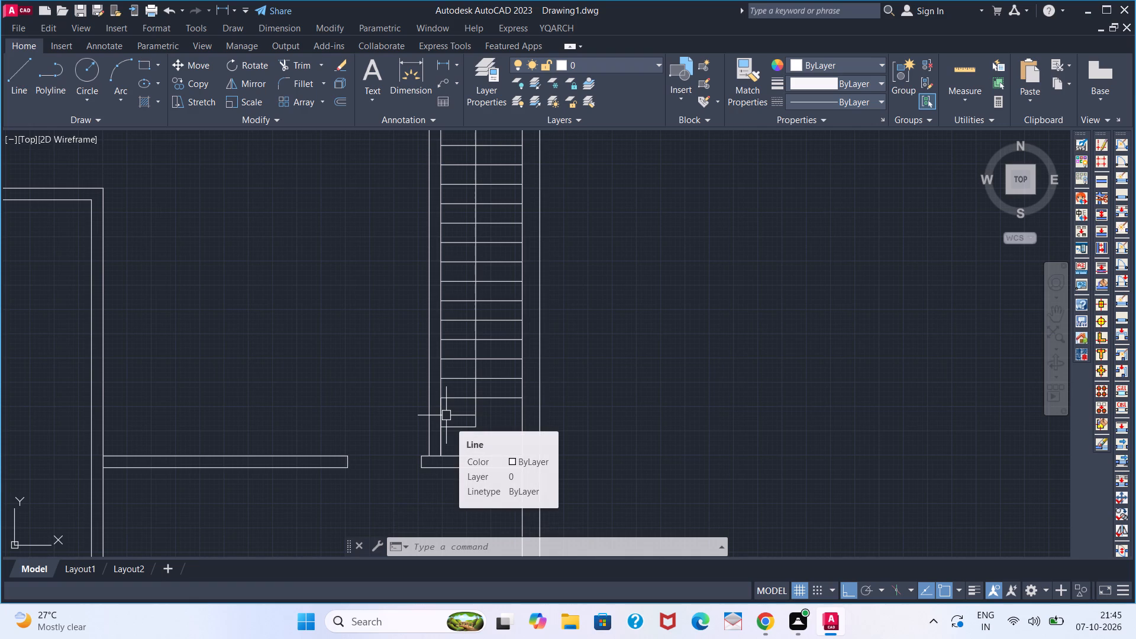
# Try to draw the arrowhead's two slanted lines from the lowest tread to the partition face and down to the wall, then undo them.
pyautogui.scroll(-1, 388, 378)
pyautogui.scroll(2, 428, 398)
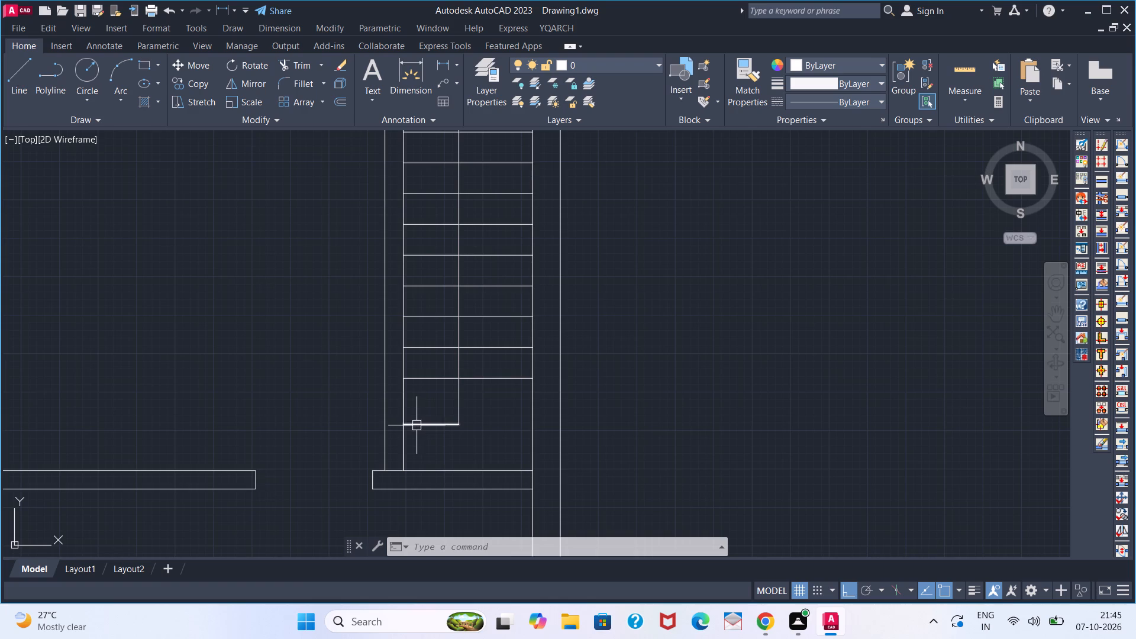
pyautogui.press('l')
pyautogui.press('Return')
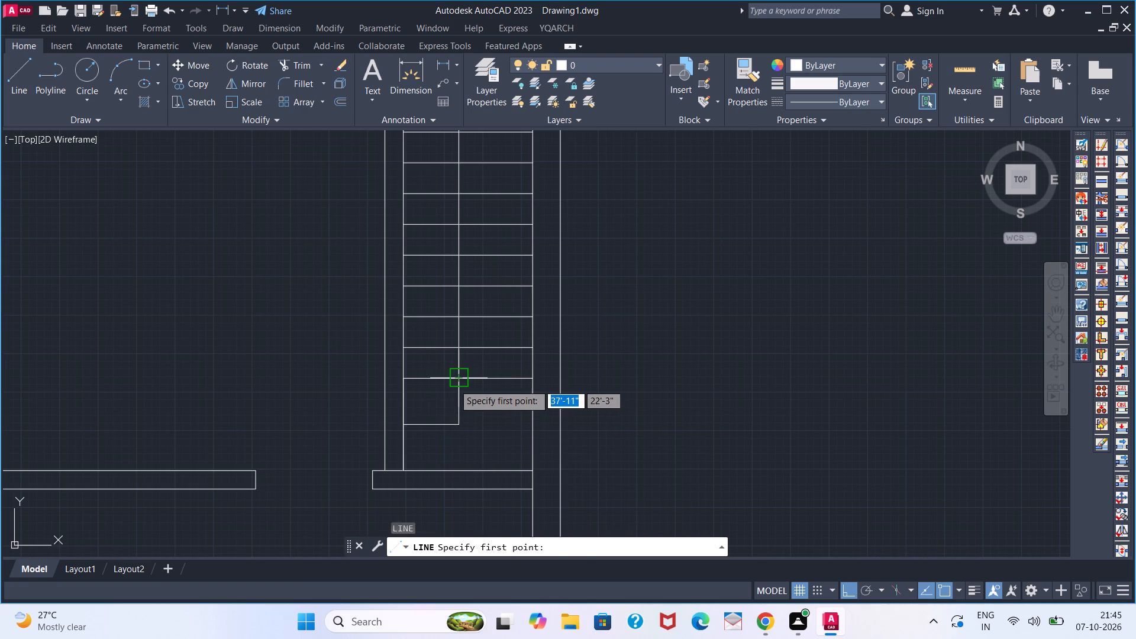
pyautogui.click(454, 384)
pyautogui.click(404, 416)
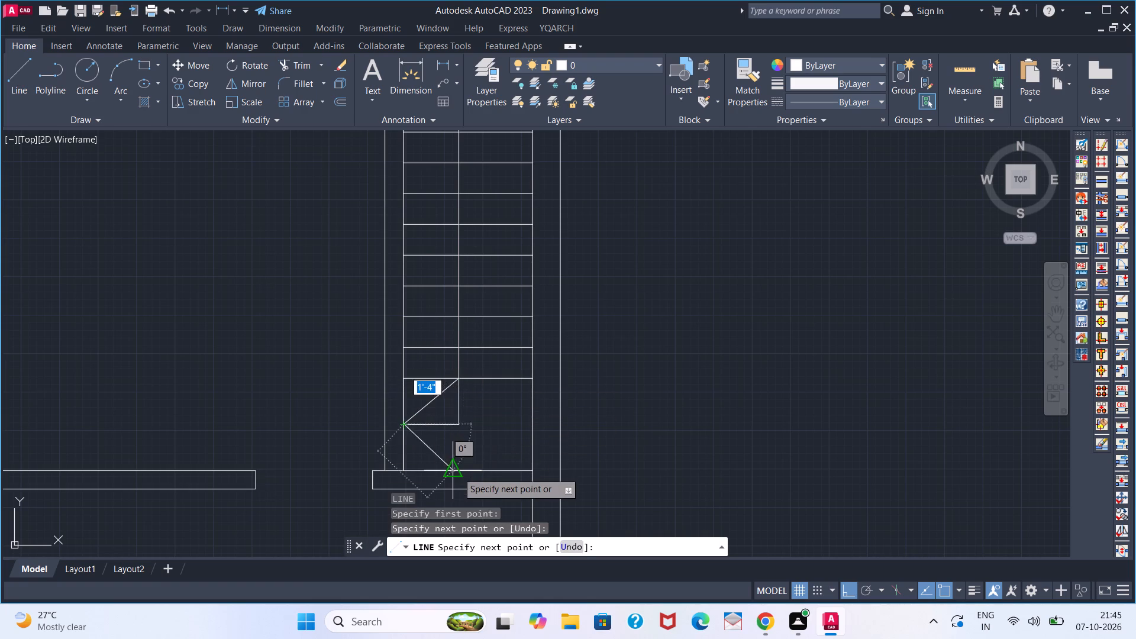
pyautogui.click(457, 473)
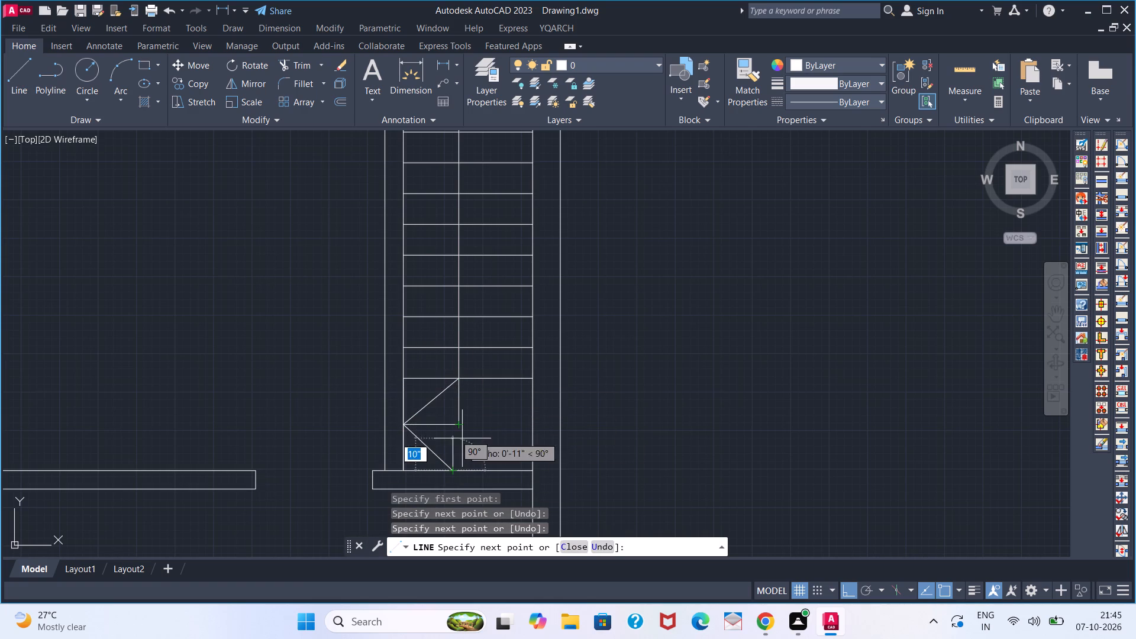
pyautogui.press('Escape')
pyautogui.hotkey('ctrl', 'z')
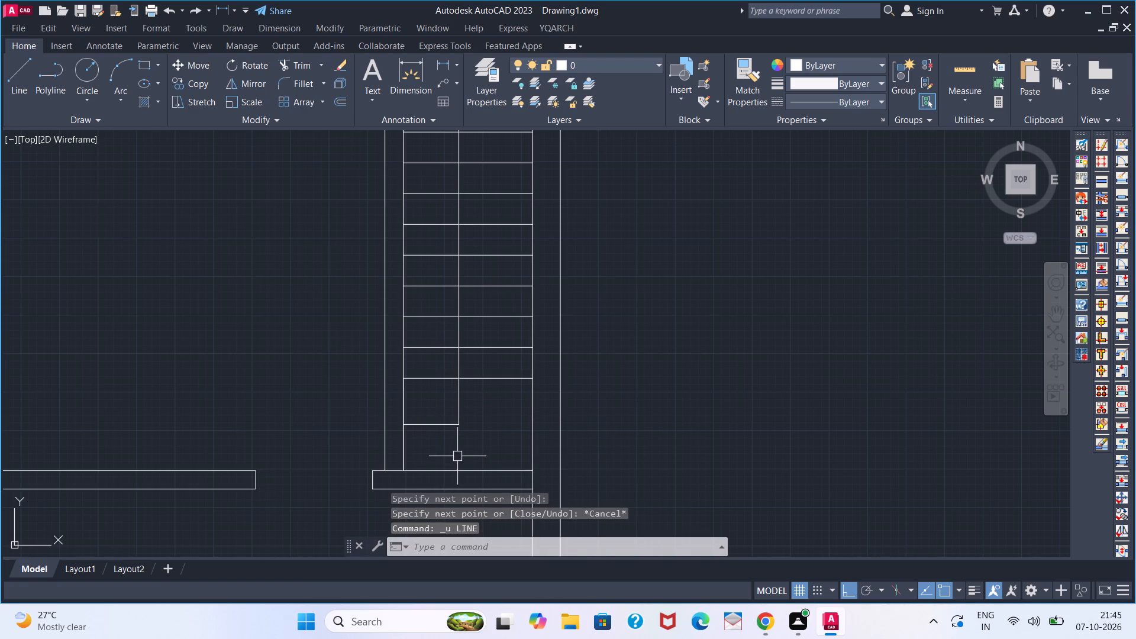
# Draw a closed triangular arrowhead at the stair foot, with its tip on the partition face and its base between wall and lowest tread.
pyautogui.press('l')
pyautogui.press('Return')
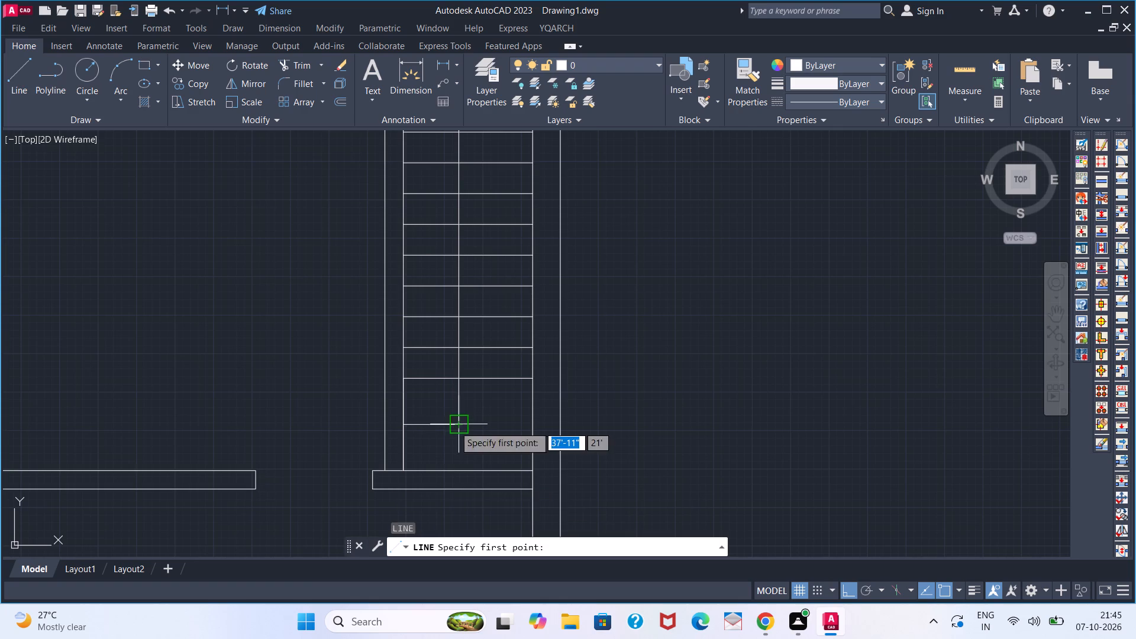
pyautogui.click(459, 470)
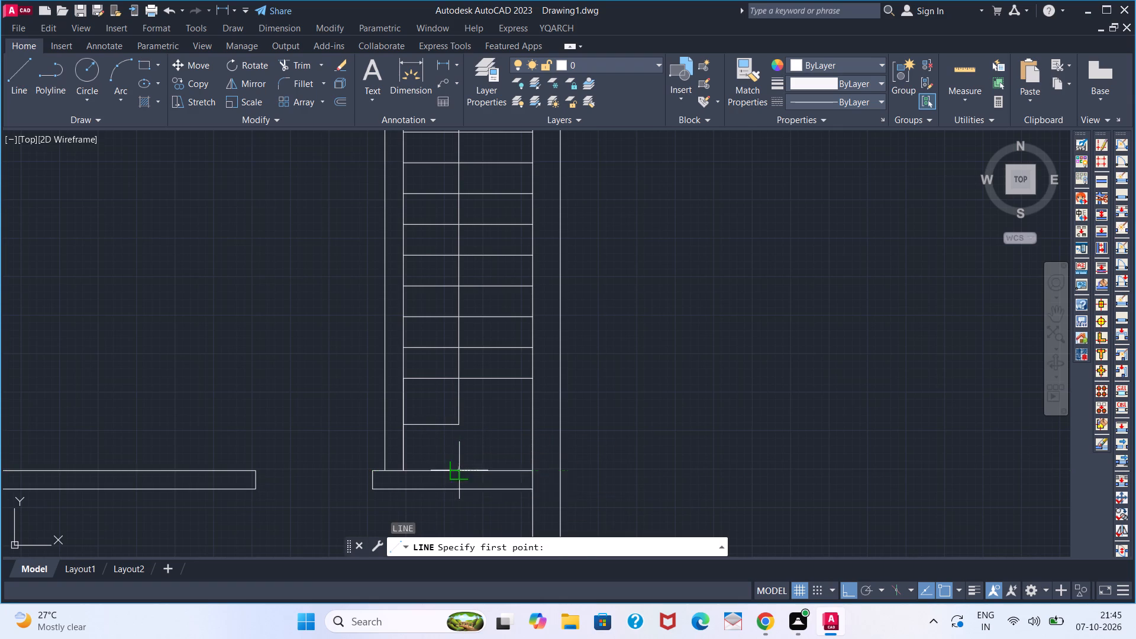
pyautogui.click(411, 427)
pyautogui.click(463, 380)
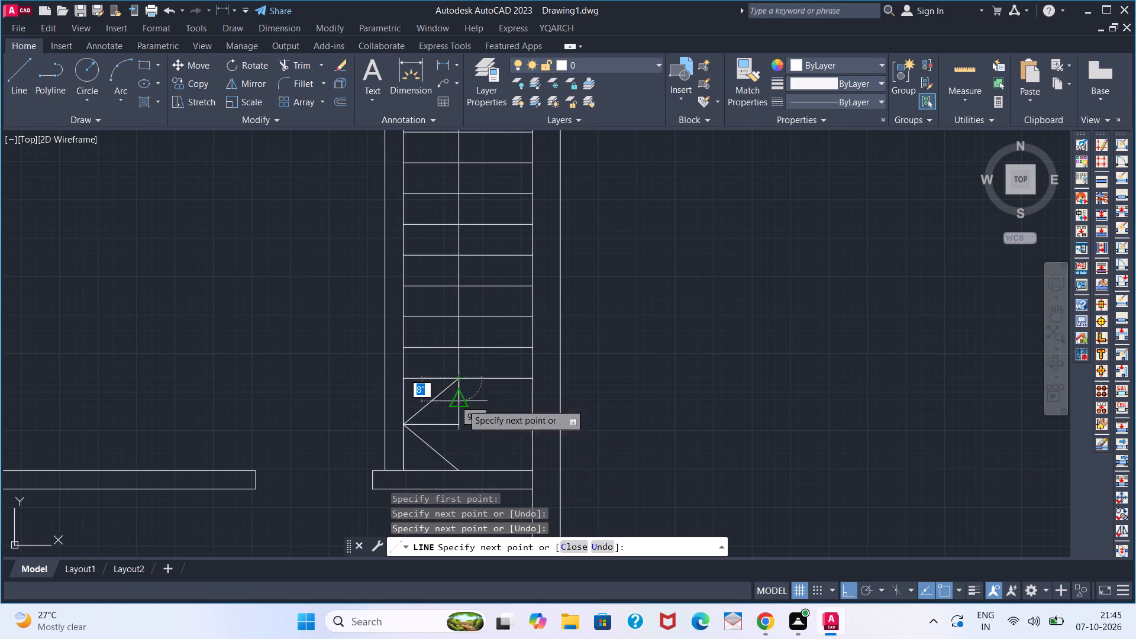
pyautogui.click(459, 462)
pyautogui.press('space')
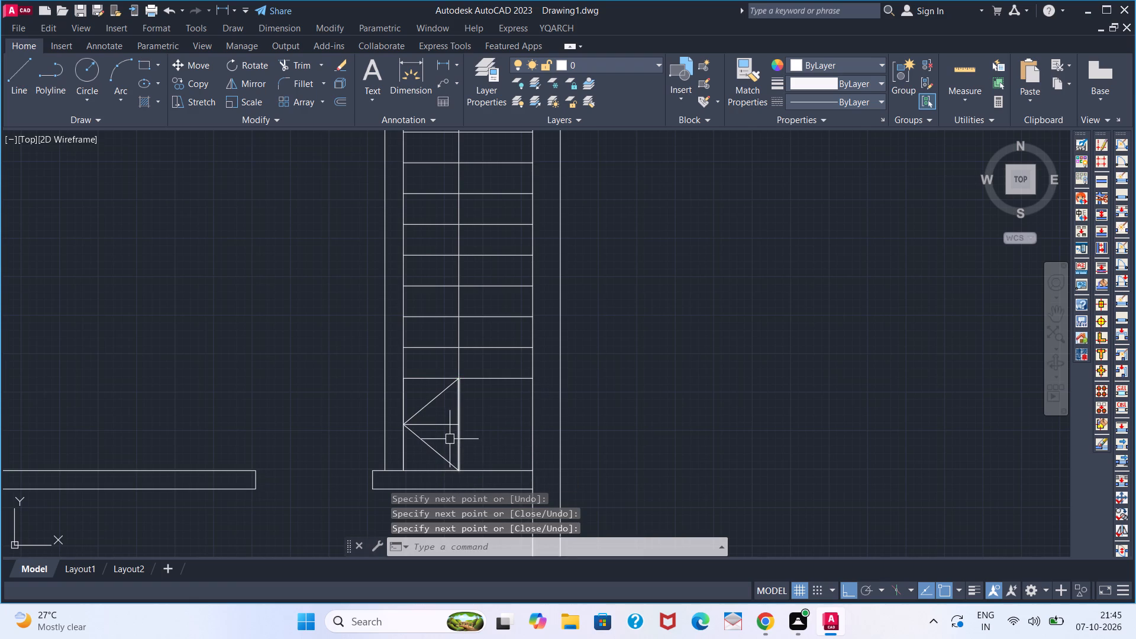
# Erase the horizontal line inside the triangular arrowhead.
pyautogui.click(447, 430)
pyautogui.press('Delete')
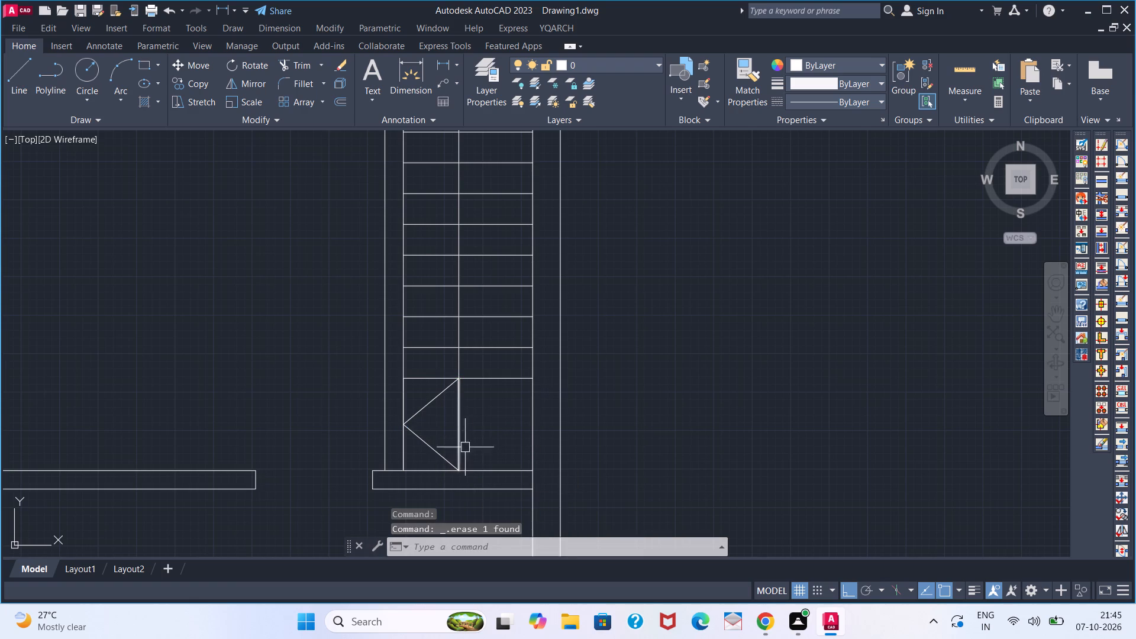
# Undo the erased line and the triangular arrowhead at the stair foot, back to the plain direction line.
pyautogui.scroll(-1, 496, 444)
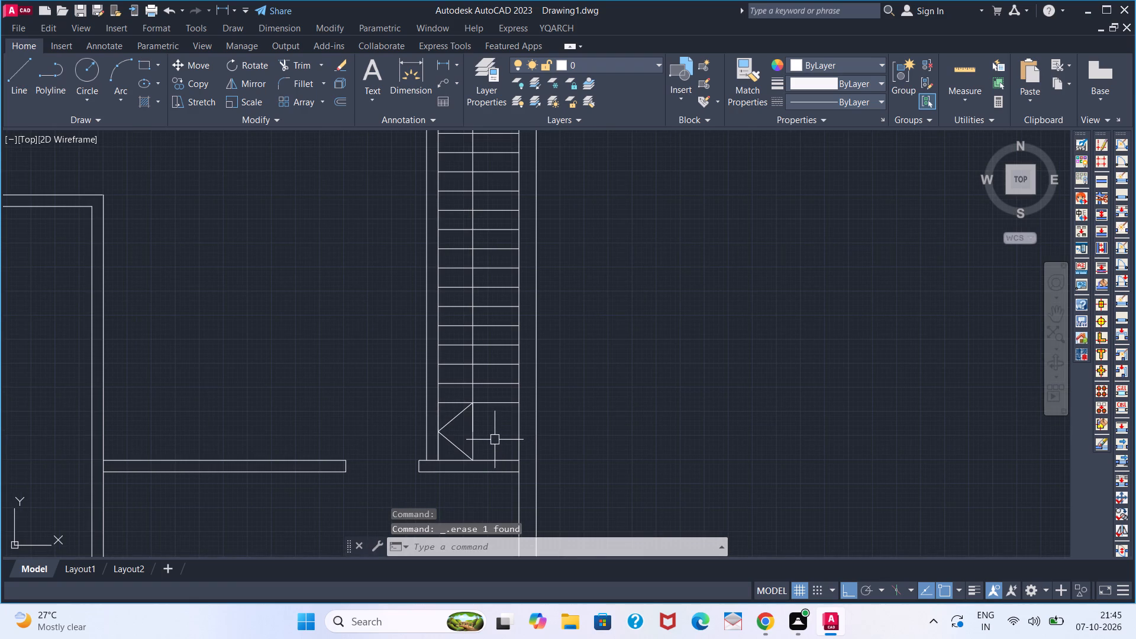
pyautogui.hotkey('ctrl', 'z')
pyautogui.hotkey('ctrl', 'z')
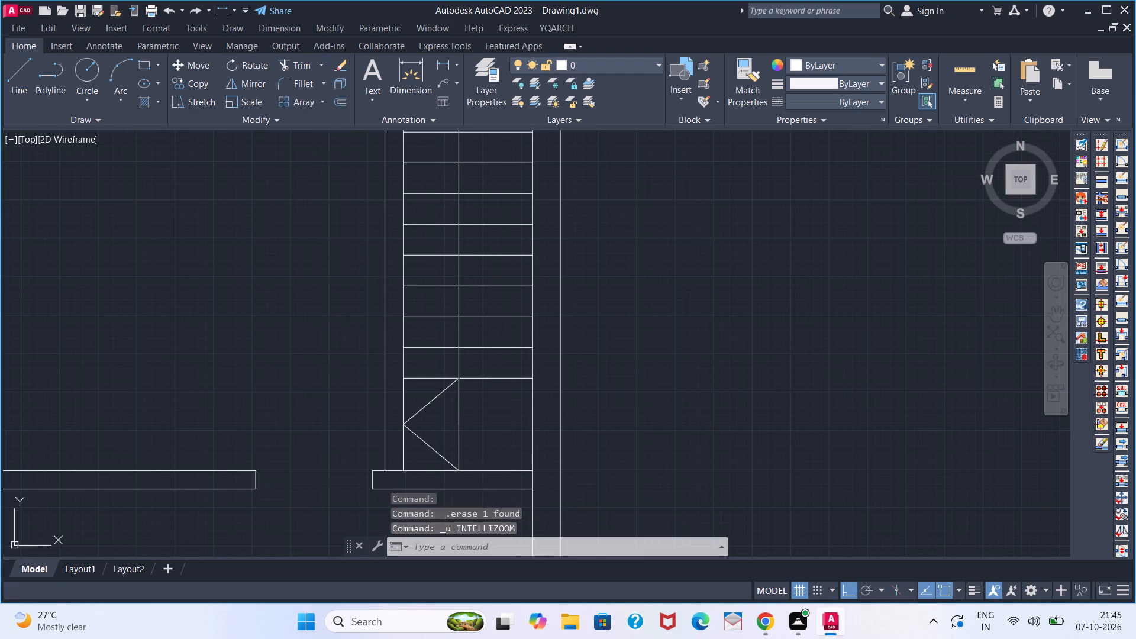
pyautogui.hotkey('ctrl', 'z')
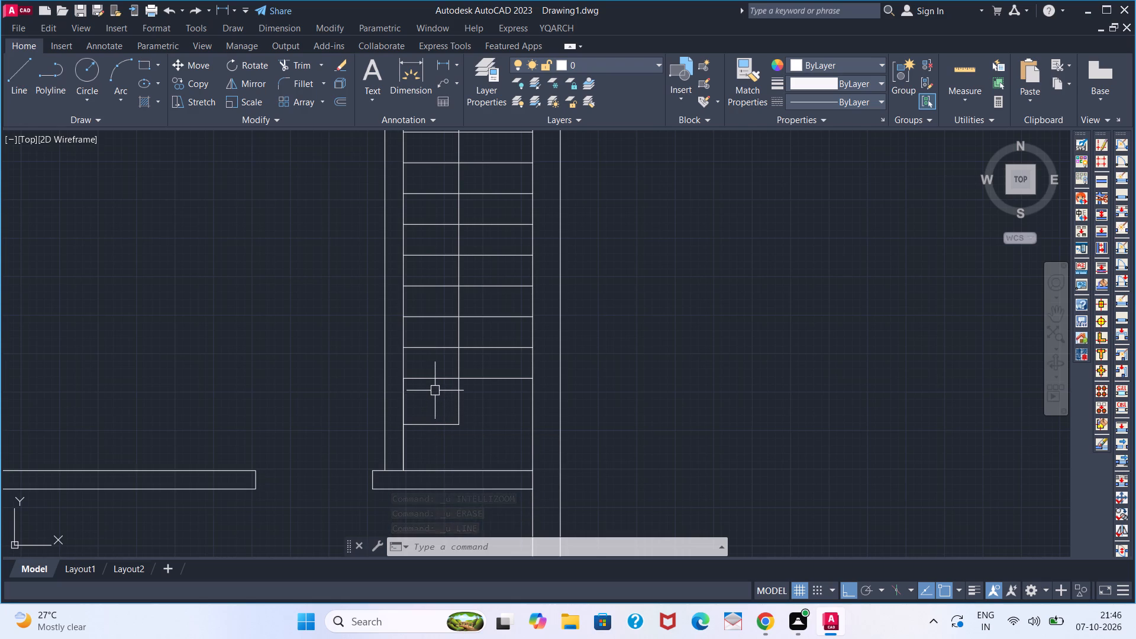
# Draw vertical lines from the midpoint of the direction line's horizontal end, up to the lowest tread and down to the wall.
pyautogui.press('l')
pyautogui.press('Return')
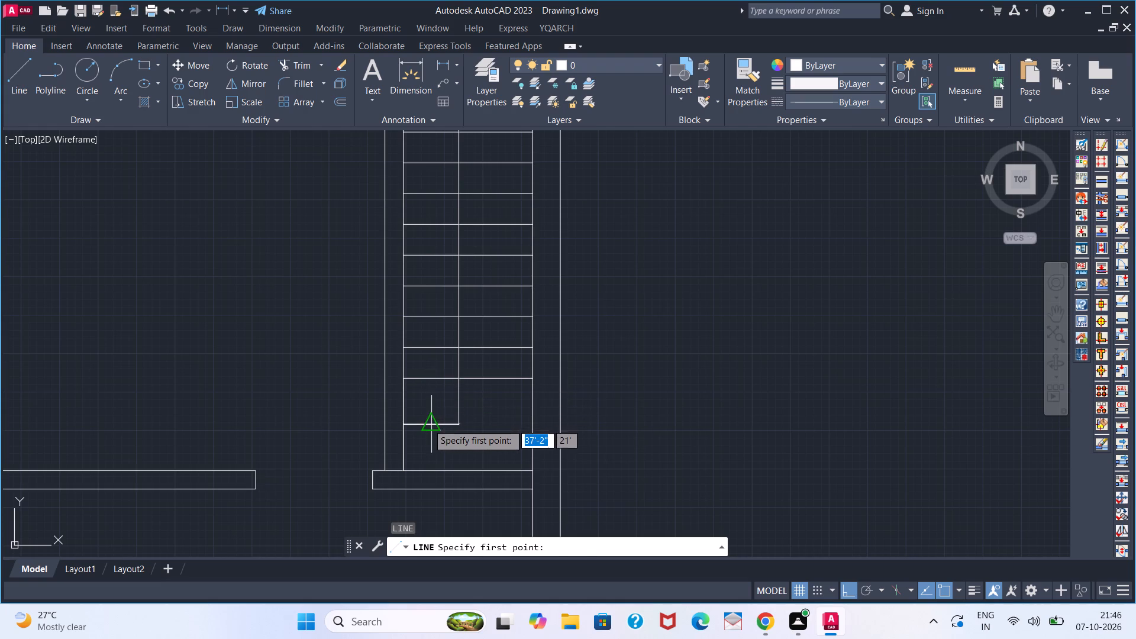
pyautogui.click(428, 425)
pyautogui.click(430, 385)
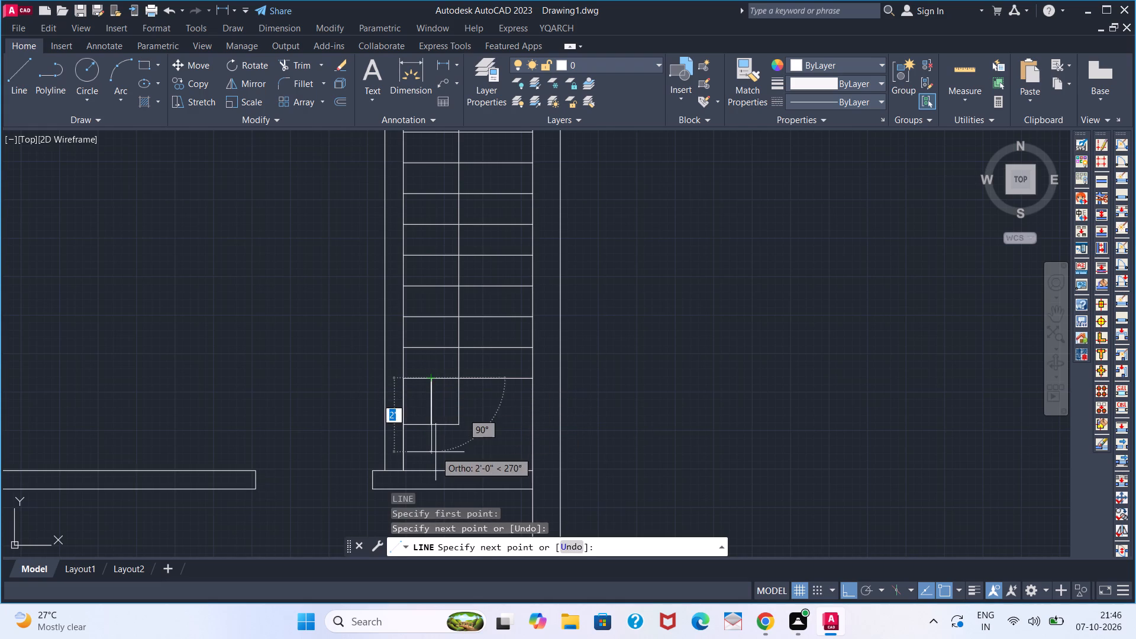
pyautogui.press('space')
pyautogui.press('space')
pyautogui.click(432, 430)
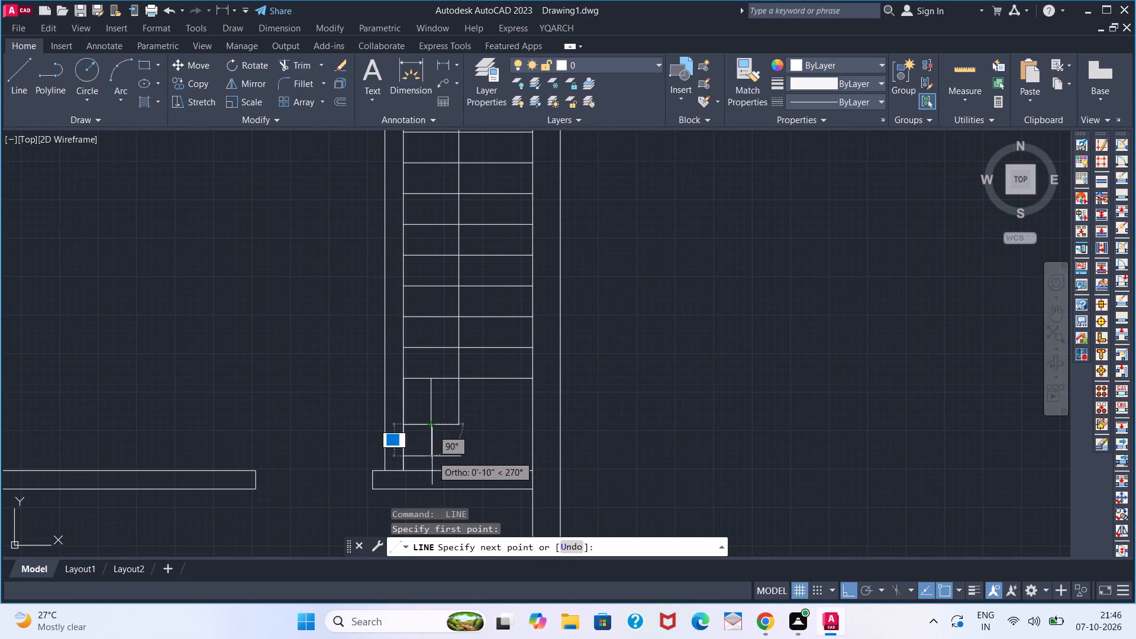
pyautogui.click(430, 464)
pyautogui.press('space')
# Draw the arrowhead's two slanted lines from the vertical line's upper end to the partition face and back to its lower end.
pyautogui.press('space')
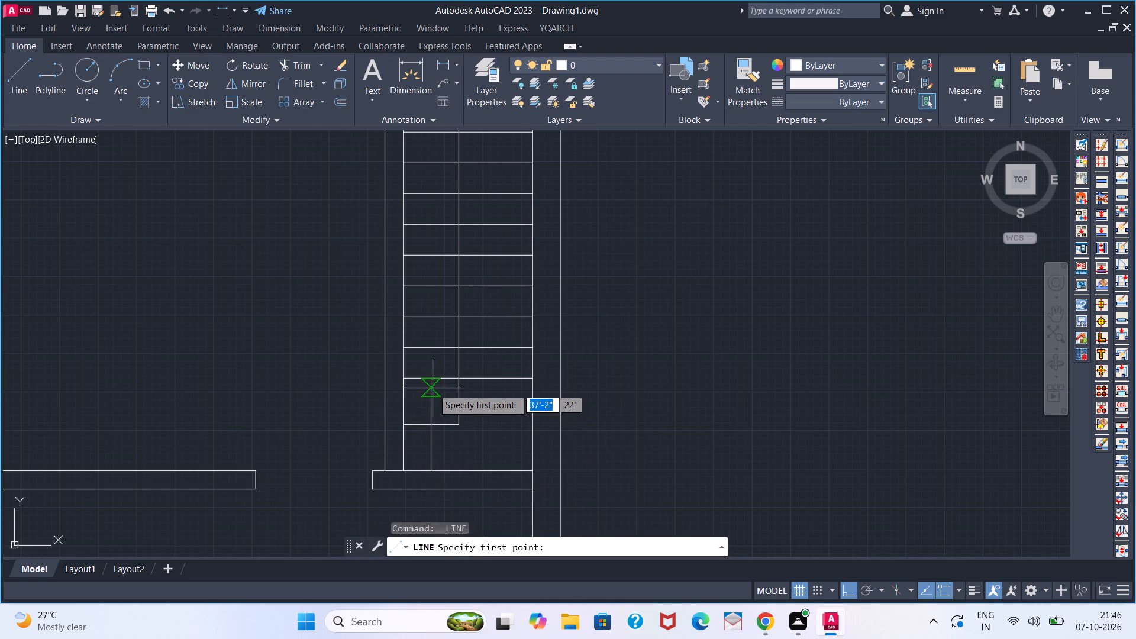
pyautogui.click(433, 385)
pyautogui.click(411, 430)
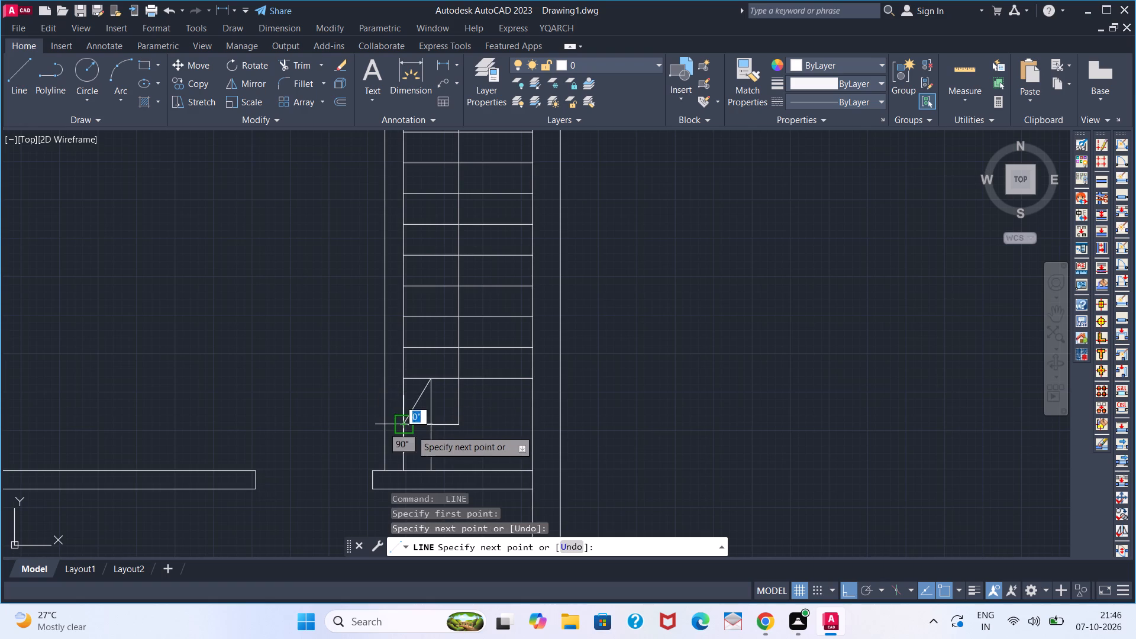
pyautogui.click(428, 468)
pyautogui.press('space')
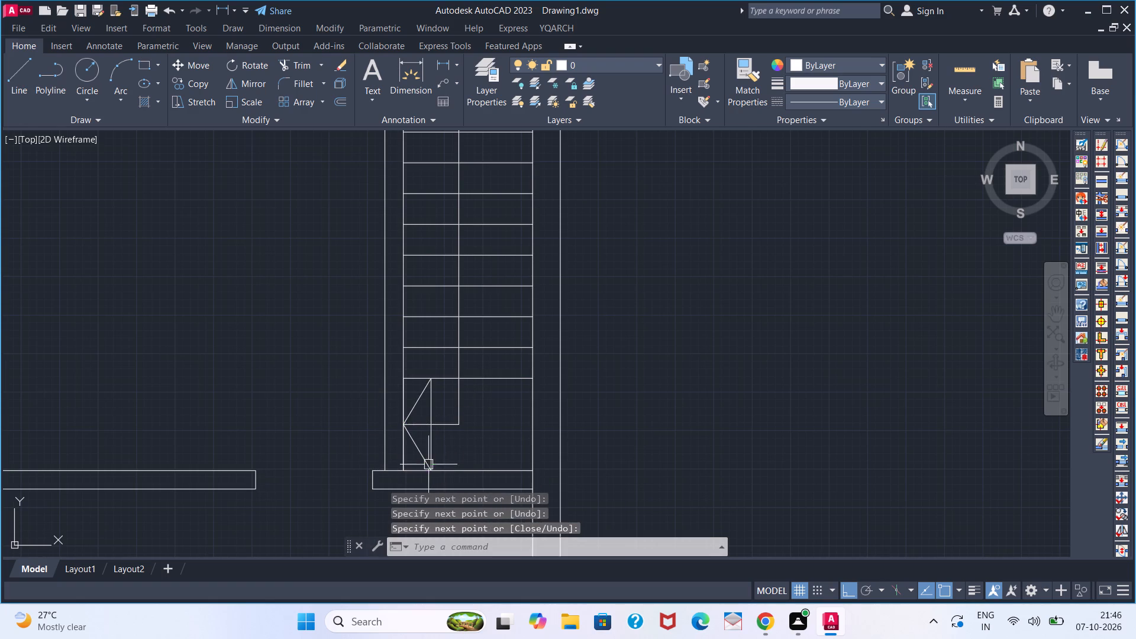
# Trim the part of the horizontal direction line that lies inside the arrowhead.
pyautogui.write('TR')
pyautogui.press('space')
pyautogui.click(414, 425)
pyautogui.press('space')
# Measure the lower-left bedroom's vertical inside length with a linear dimension, without placing it.
pyautogui.scroll(-2, 464, 440)
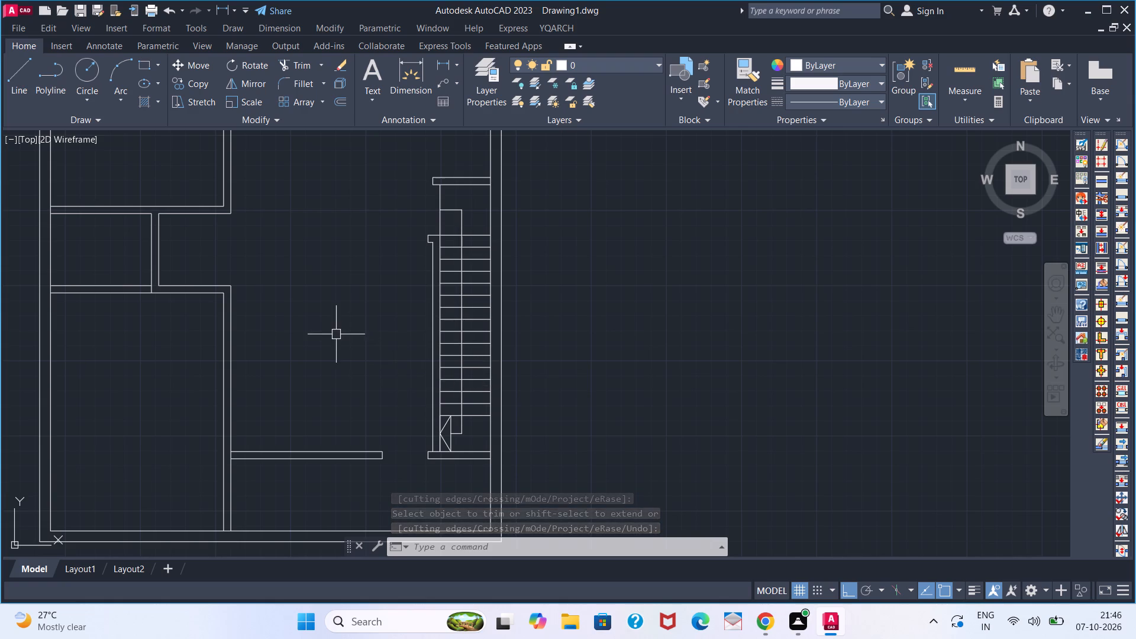
pyautogui.moveTo(383, 341); pyautogui.dragTo(441, 386, button='middle')
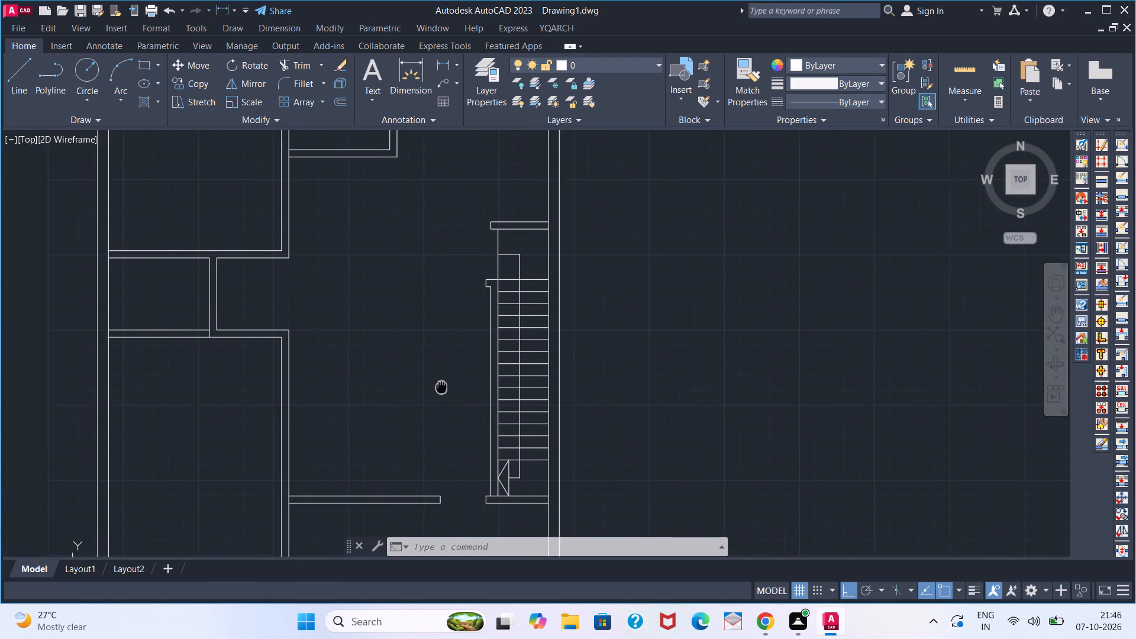
pyautogui.moveTo(441, 386); pyautogui.dragTo(476, 386, button='middle')
pyautogui.scroll(-2, 454, 371)
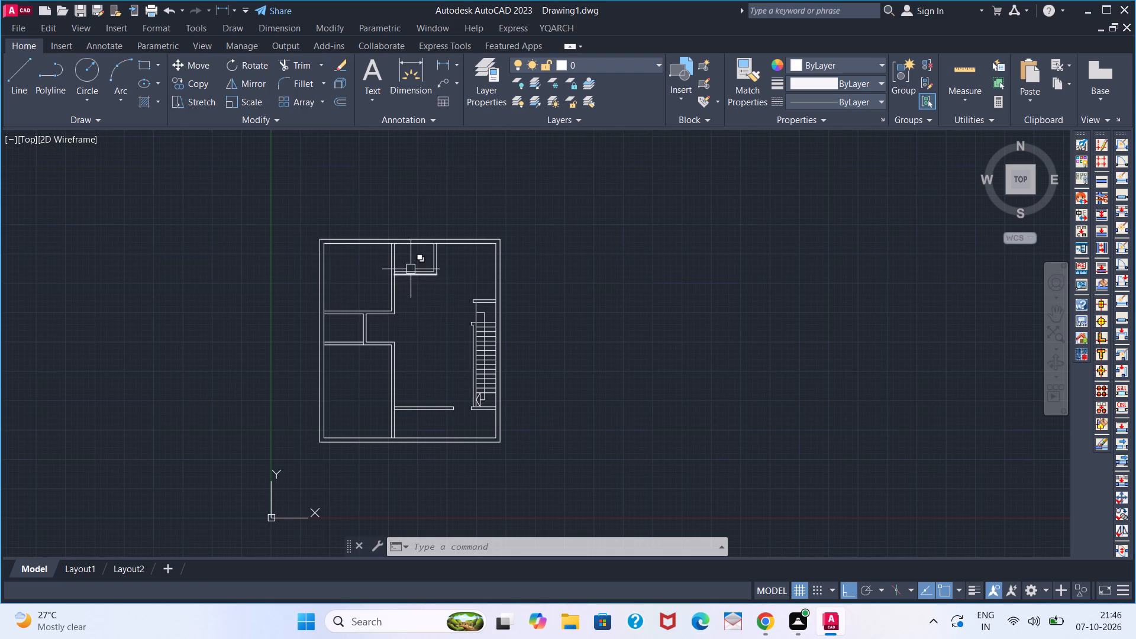
pyautogui.scroll(1, 411, 269)
pyautogui.scroll(-2, 411, 269)
pyautogui.moveTo(418, 294); pyautogui.dragTo(459, 256, button='middle')
pyautogui.scroll(1, 413, 311)
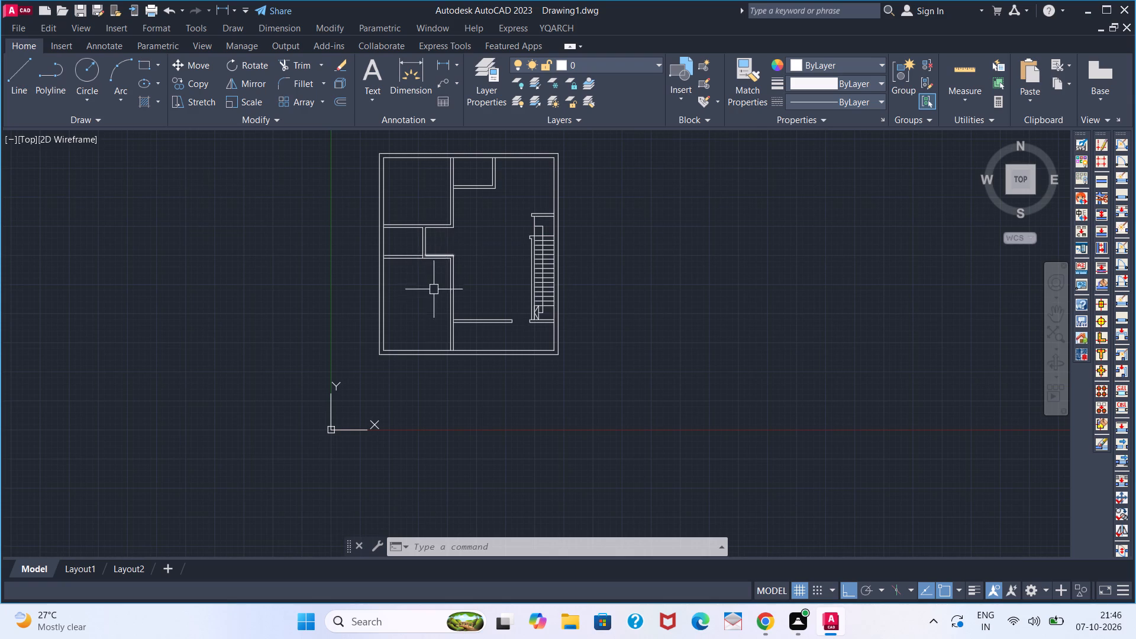
pyautogui.click(440, 69)
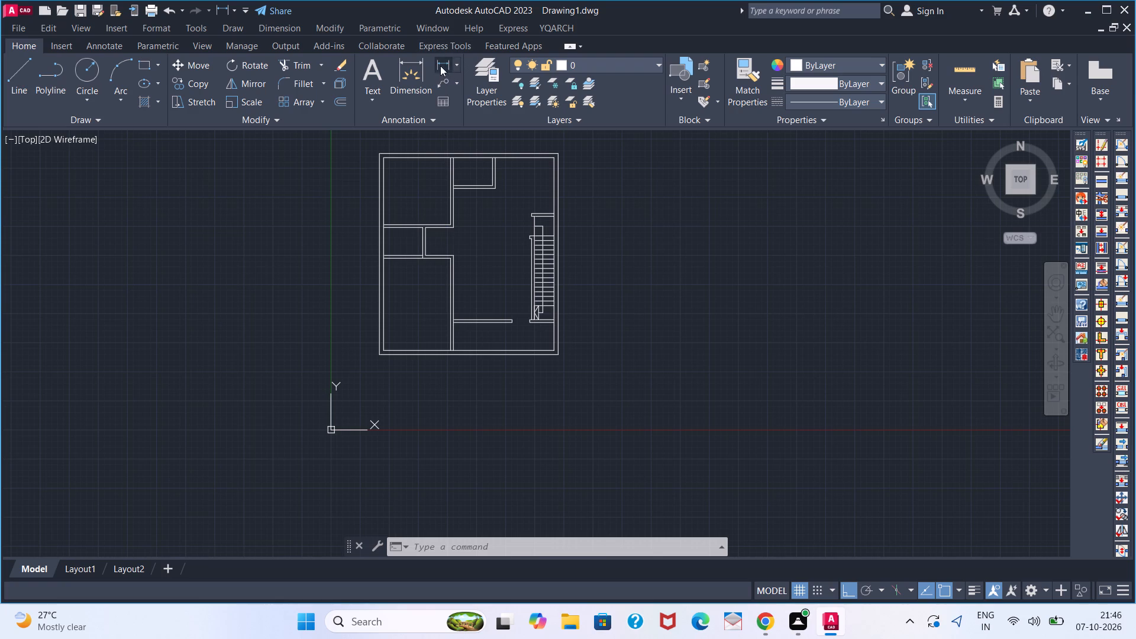
pyautogui.click(389, 266)
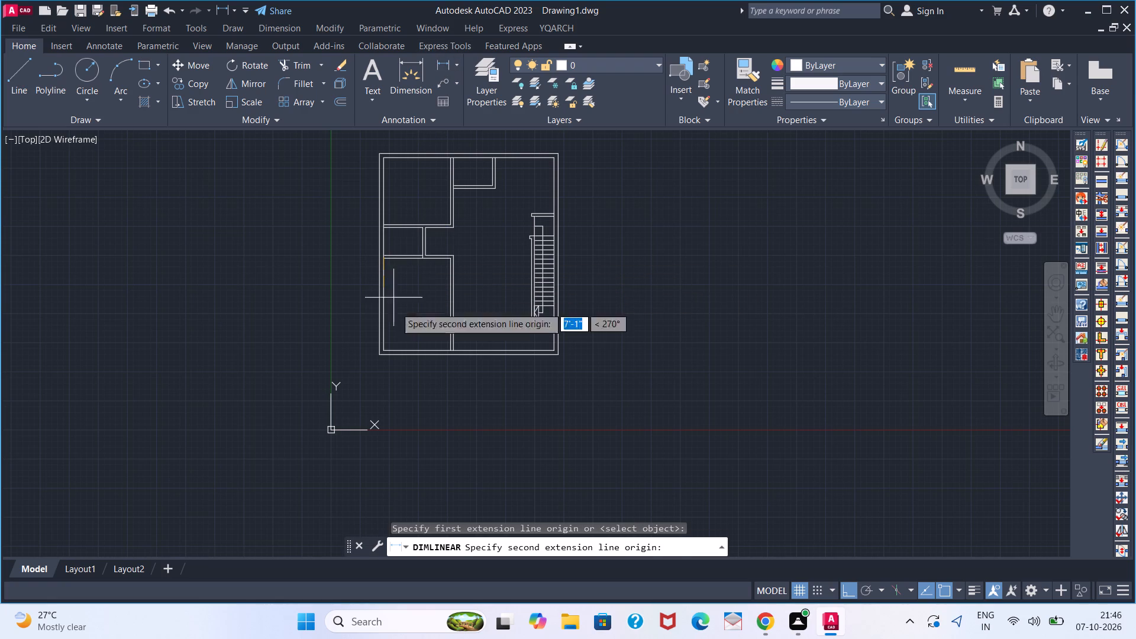
pyautogui.click(390, 347)
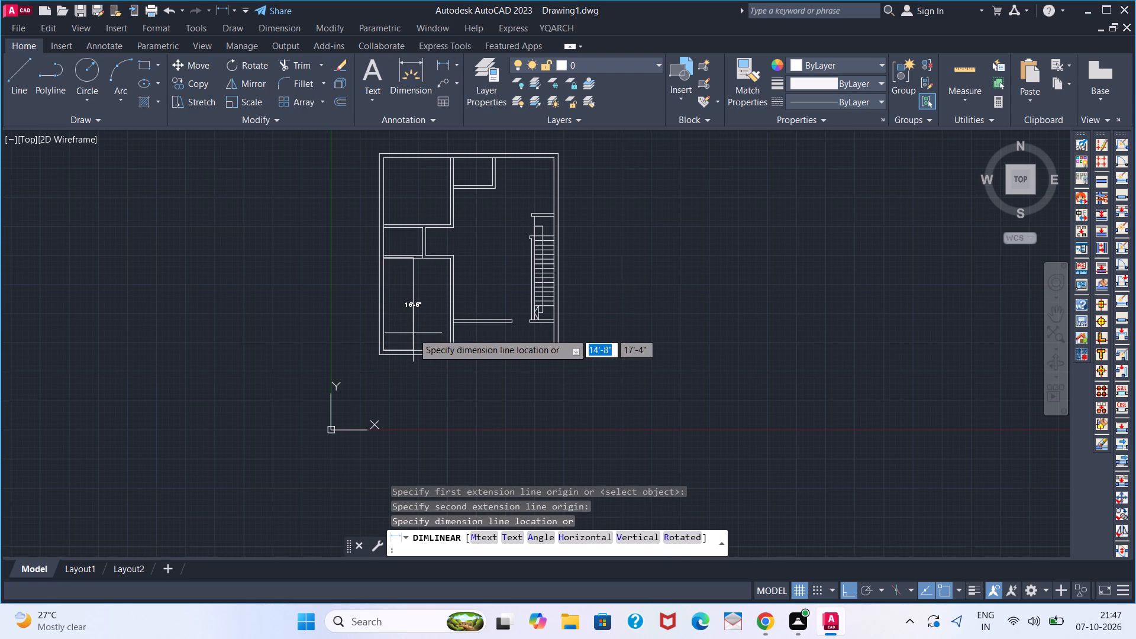
pyautogui.scroll(2, 413, 333)
pyautogui.press('Escape')
# Measure the vertical distance between the stair's upper and lower end walls with a linear dimension, without placing it.
pyautogui.scroll(-1, 413, 333)
pyautogui.moveTo(412, 327); pyautogui.dragTo(405, 385, button='middle')
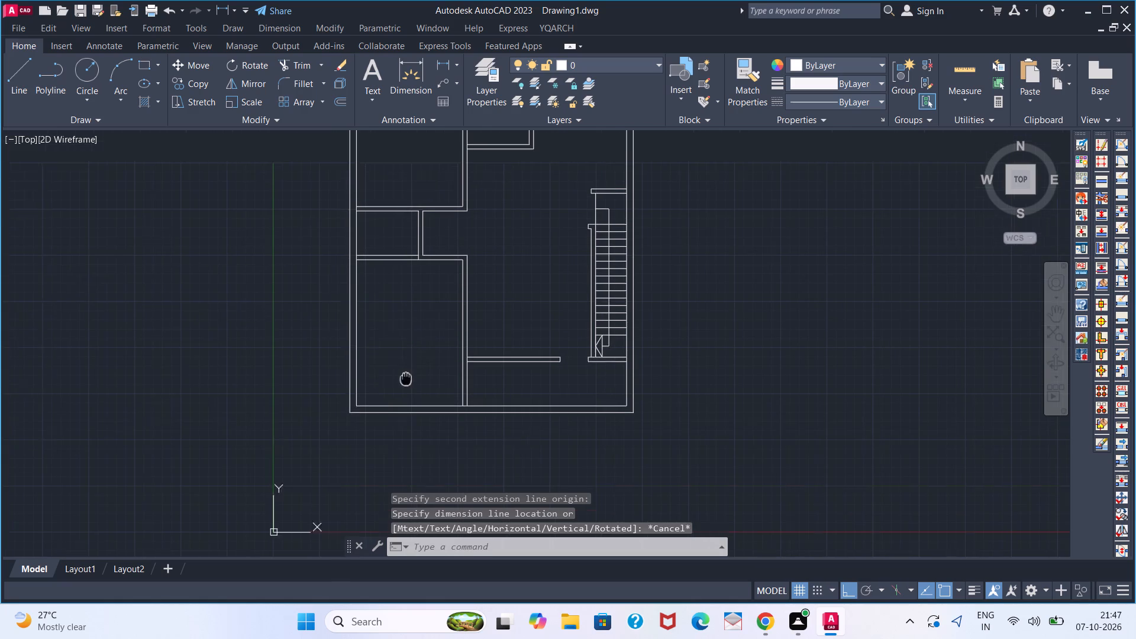
pyautogui.moveTo(405, 385); pyautogui.dragTo(404, 392, button='middle')
pyautogui.middleClick(401, 406)
pyautogui.moveTo(413, 366); pyautogui.dragTo(412, 434, button='middle')
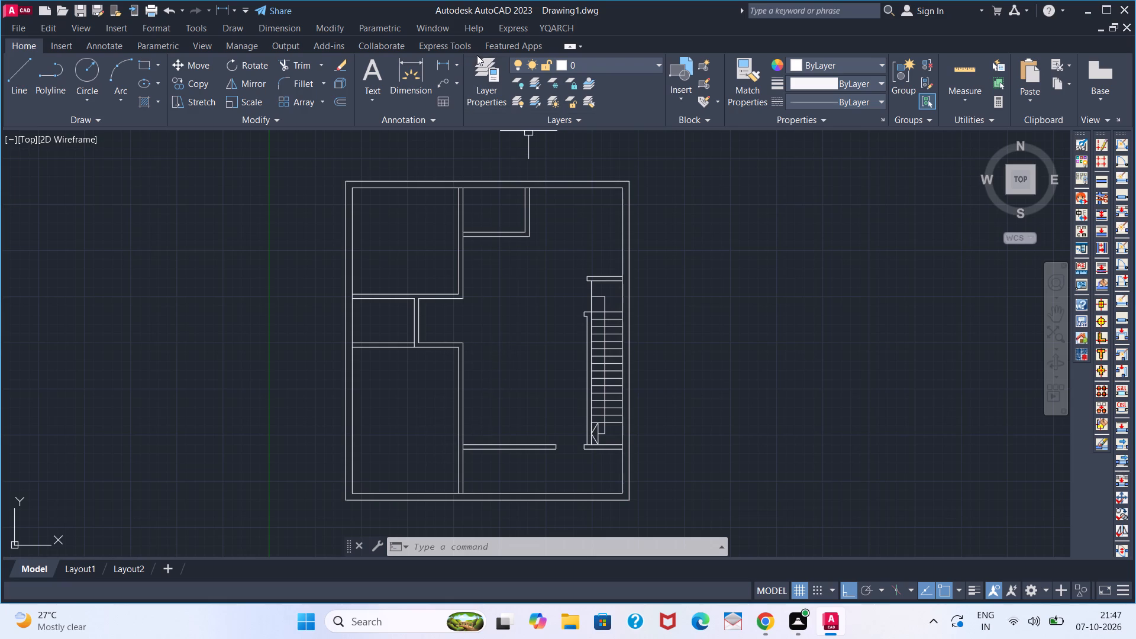
pyautogui.click(440, 55)
pyautogui.click(442, 65)
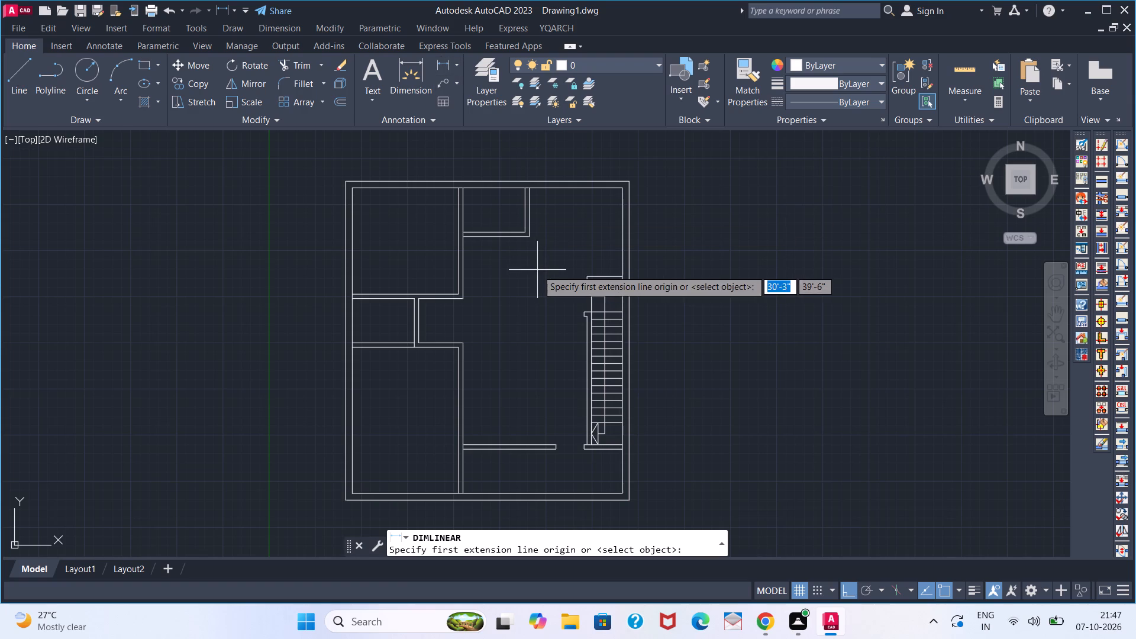
pyautogui.click(582, 285)
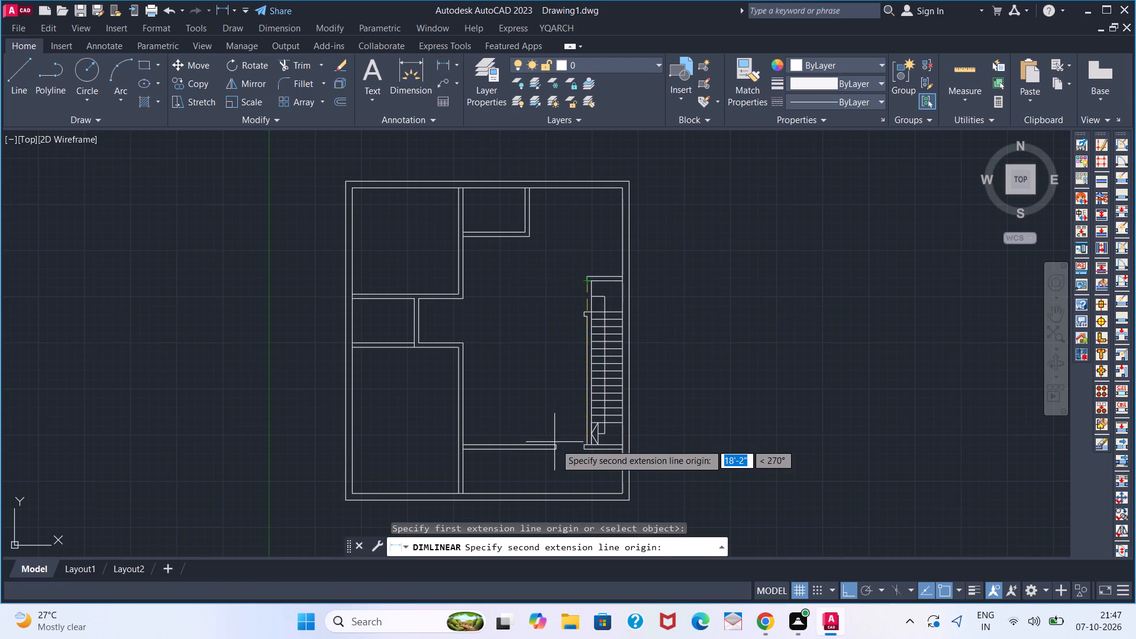
pyautogui.click(577, 442)
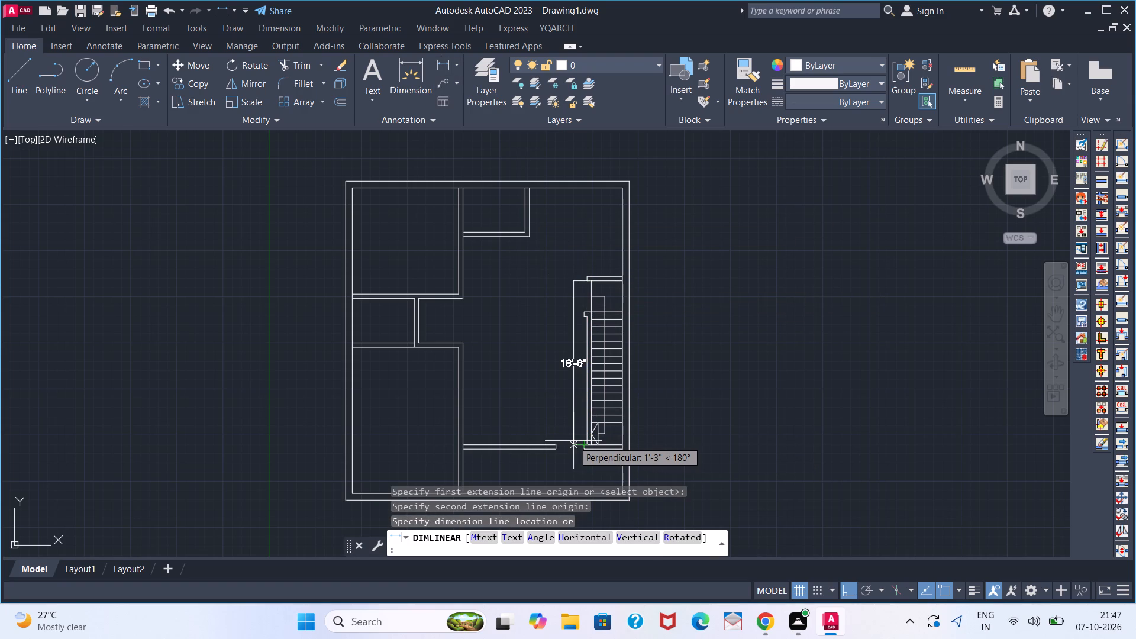
pyautogui.press('Escape')
# Offset the lower-left bedroom's top wall line 5' downward and offset that copy another 6" down to form a new wall.
pyautogui.scroll(-2, 557, 427)
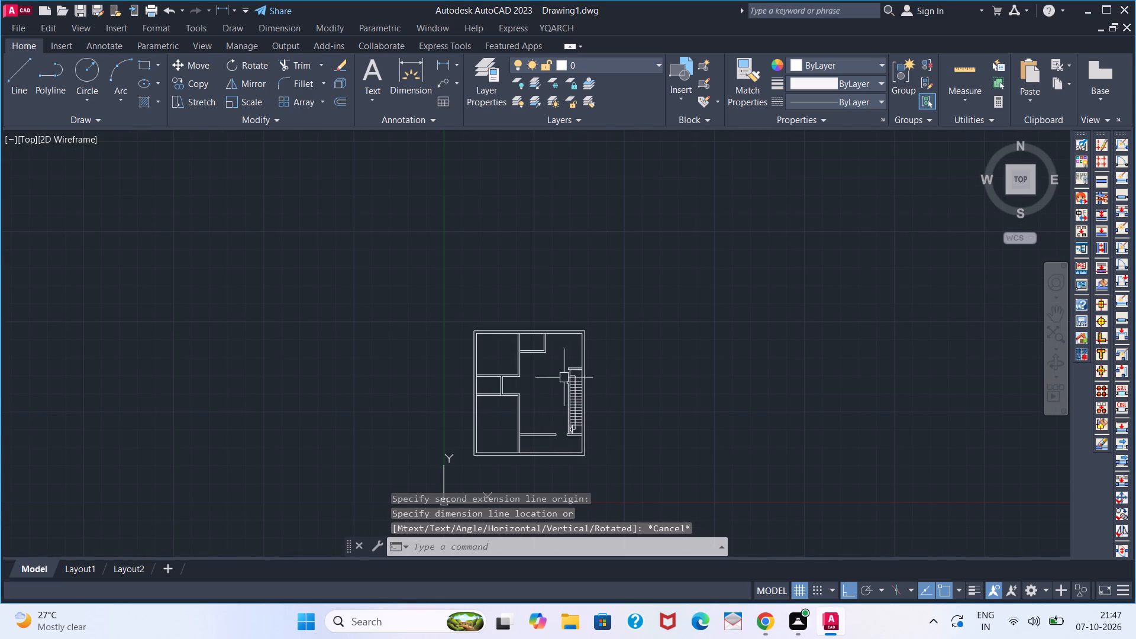
pyautogui.moveTo(551, 389); pyautogui.dragTo(570, 372, button='middle')
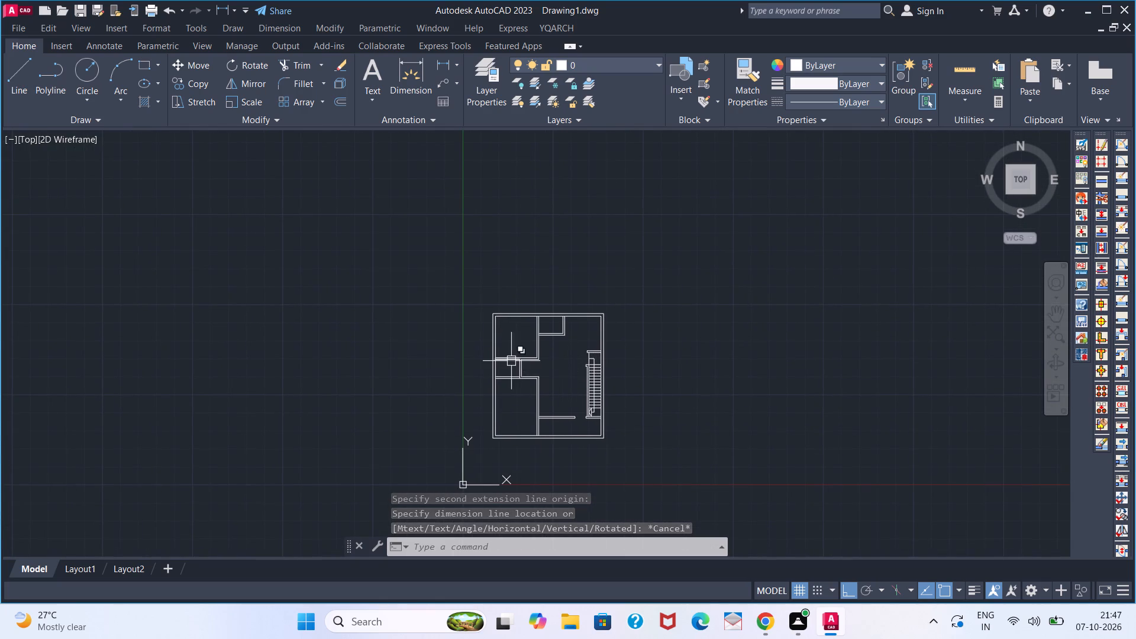
pyautogui.scroll(1, 511, 360)
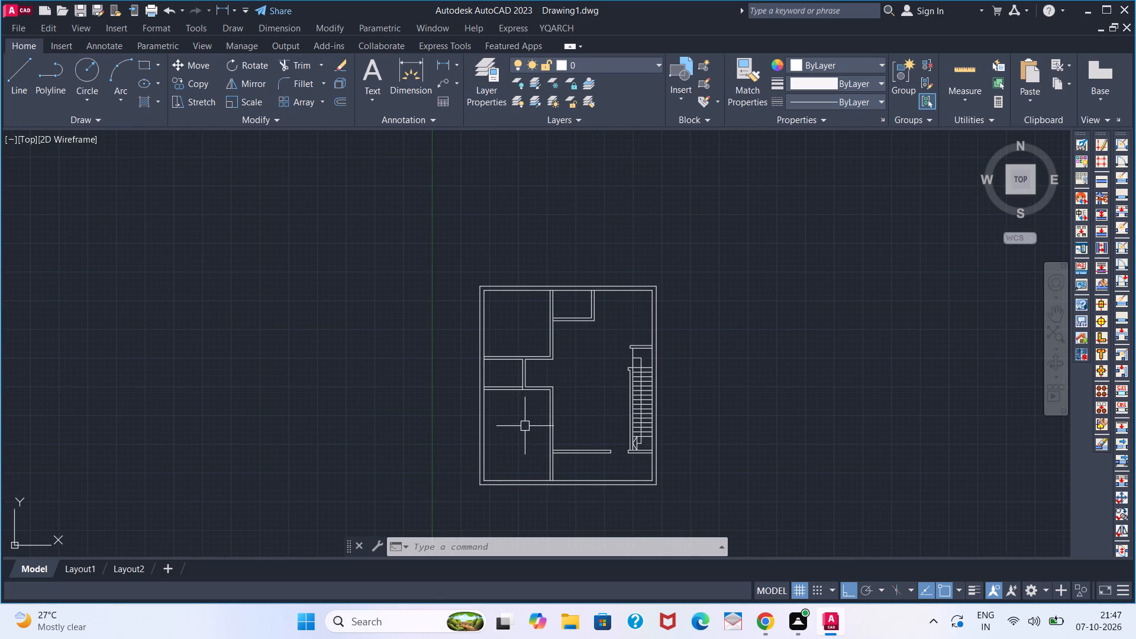
pyautogui.scroll(3, 515, 400)
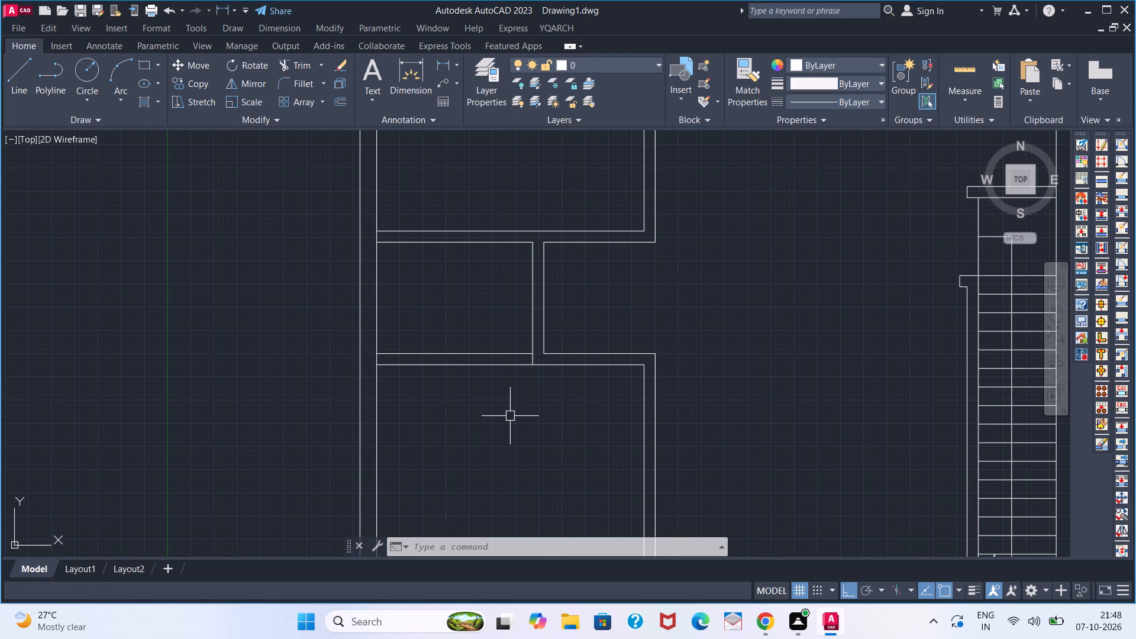
pyautogui.scroll(-1, 513, 406)
pyautogui.moveTo(513, 410); pyautogui.dragTo(568, 266, button='middle')
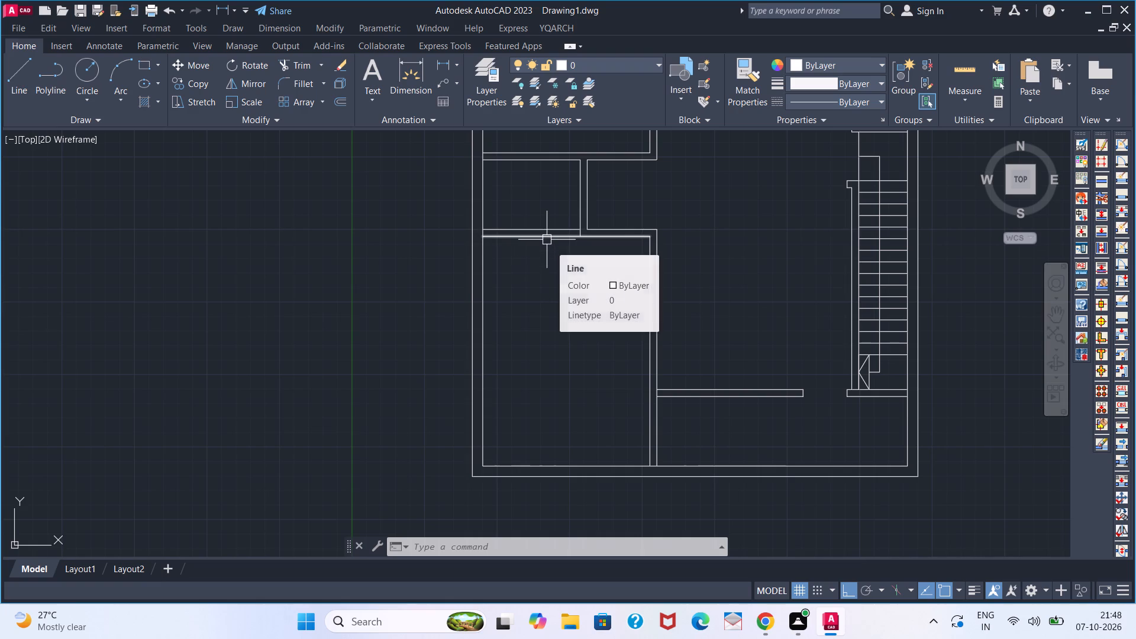
pyautogui.press('o')
pyautogui.press('Return')
pyautogui.press('5')
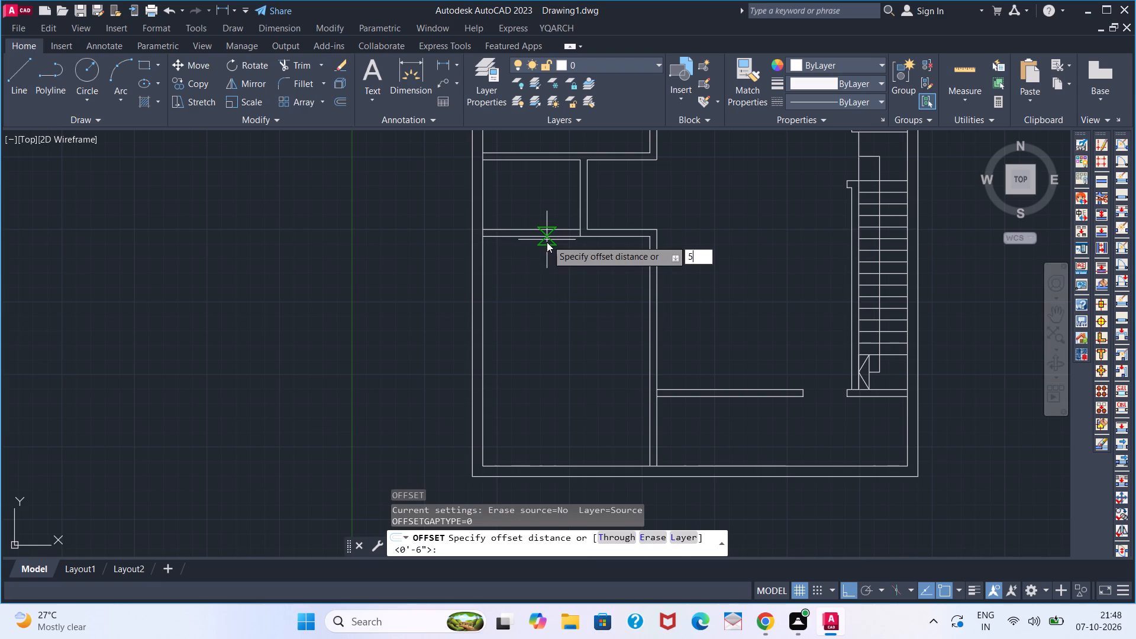
pyautogui.press("'")
pyautogui.press('Return')
pyautogui.click(547, 237)
pyautogui.click(547, 264)
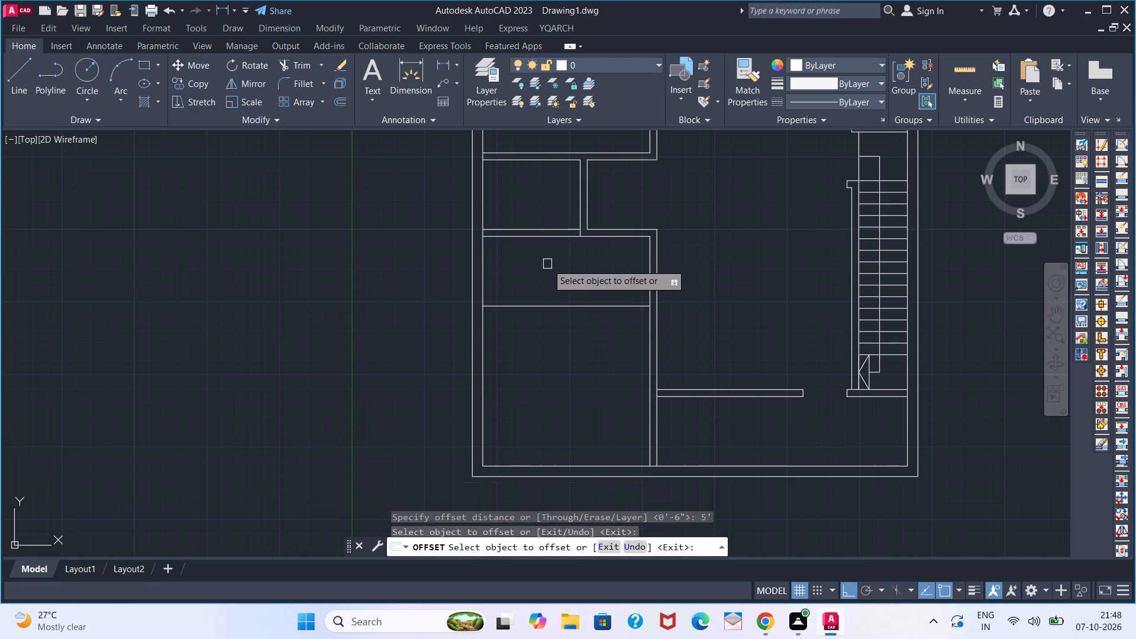
pyautogui.click(566, 305)
pyautogui.press('6')
pyautogui.press('Return')
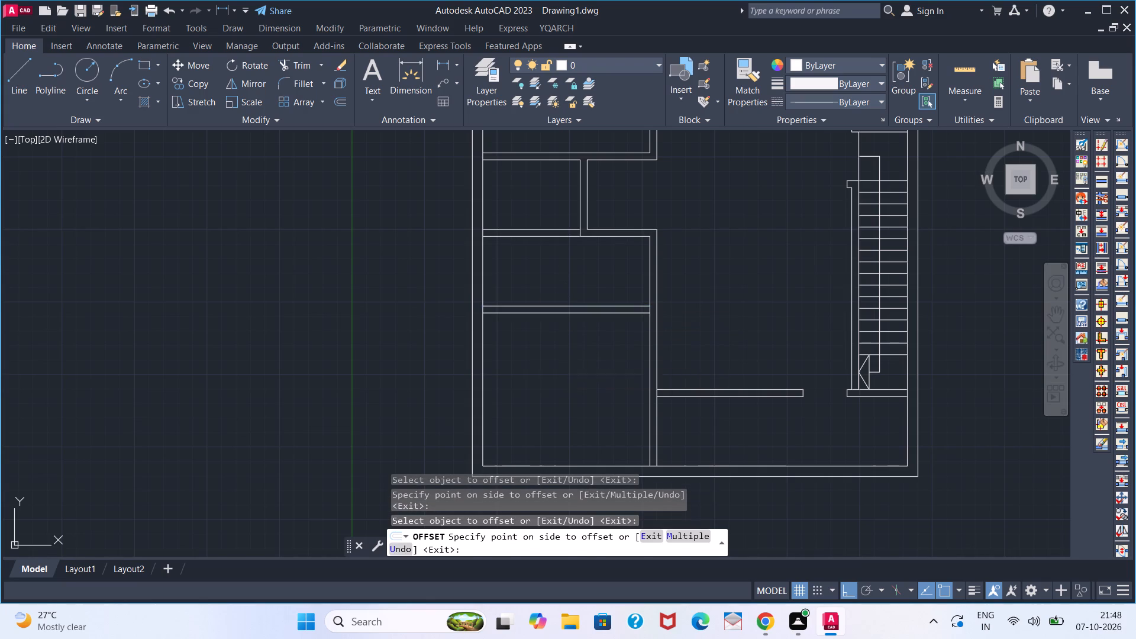
pyautogui.press('space')
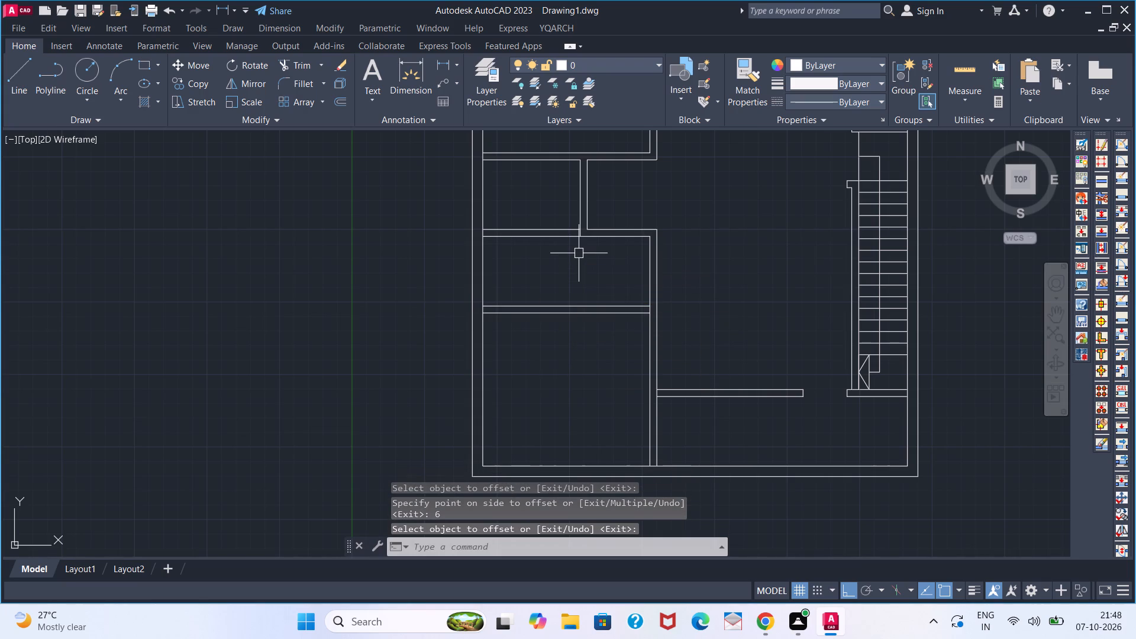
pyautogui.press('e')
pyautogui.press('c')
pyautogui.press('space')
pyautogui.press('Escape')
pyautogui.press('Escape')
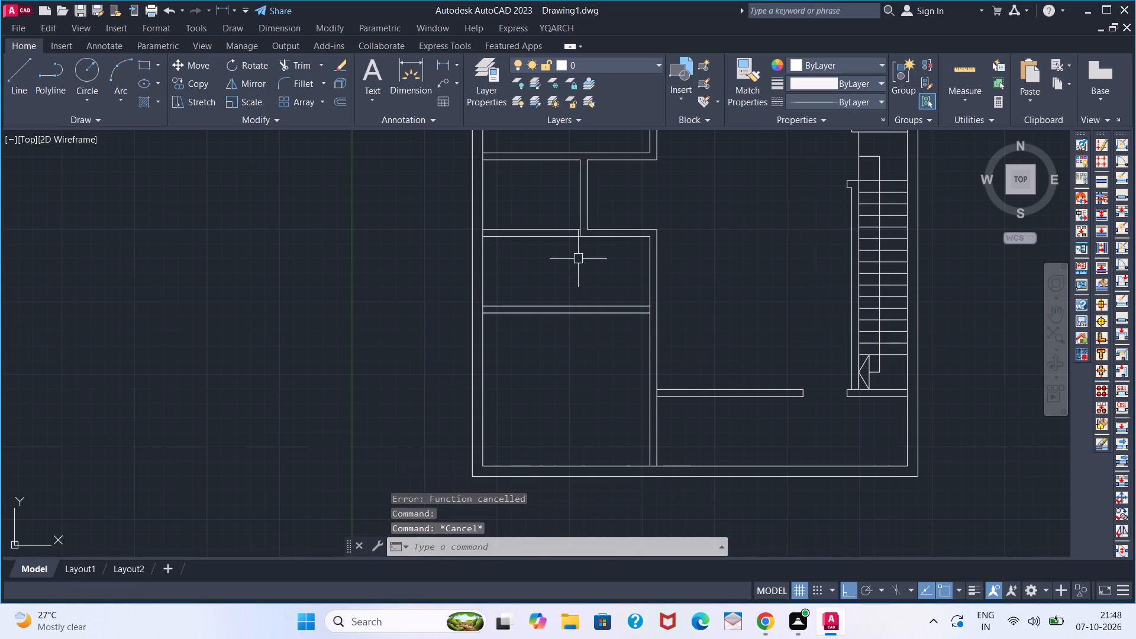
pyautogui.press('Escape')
# Extend both faces of the short vertical partition down to the new horizontal wall.
pyautogui.write('EX')
pyautogui.press('space')
pyautogui.click(576, 204)
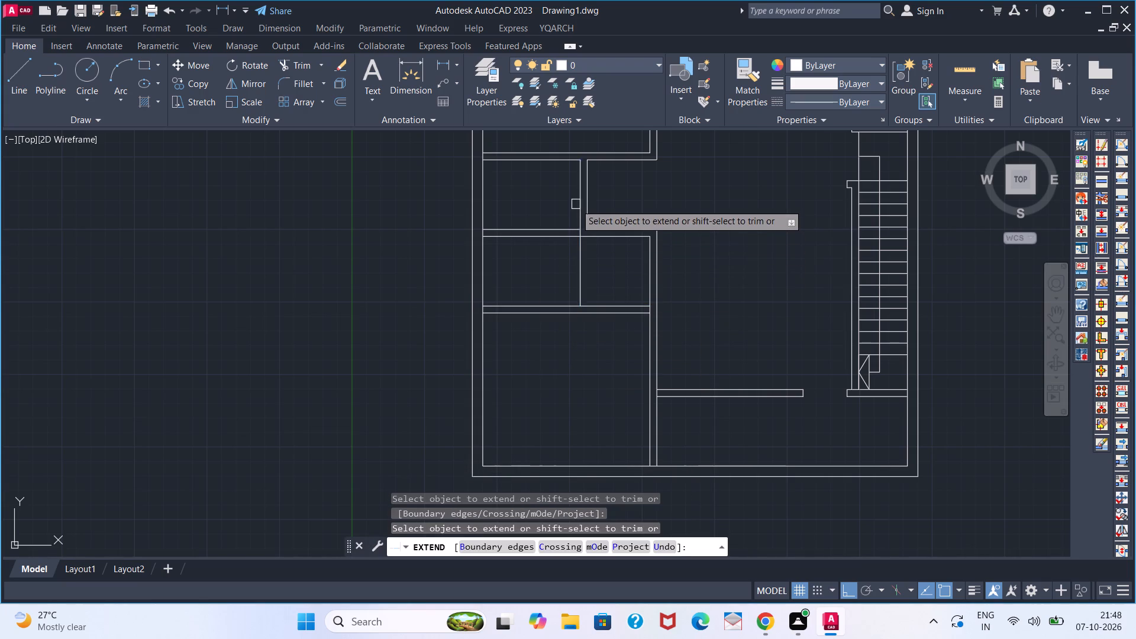
pyautogui.doubleClick(588, 202)
pyautogui.click(588, 210)
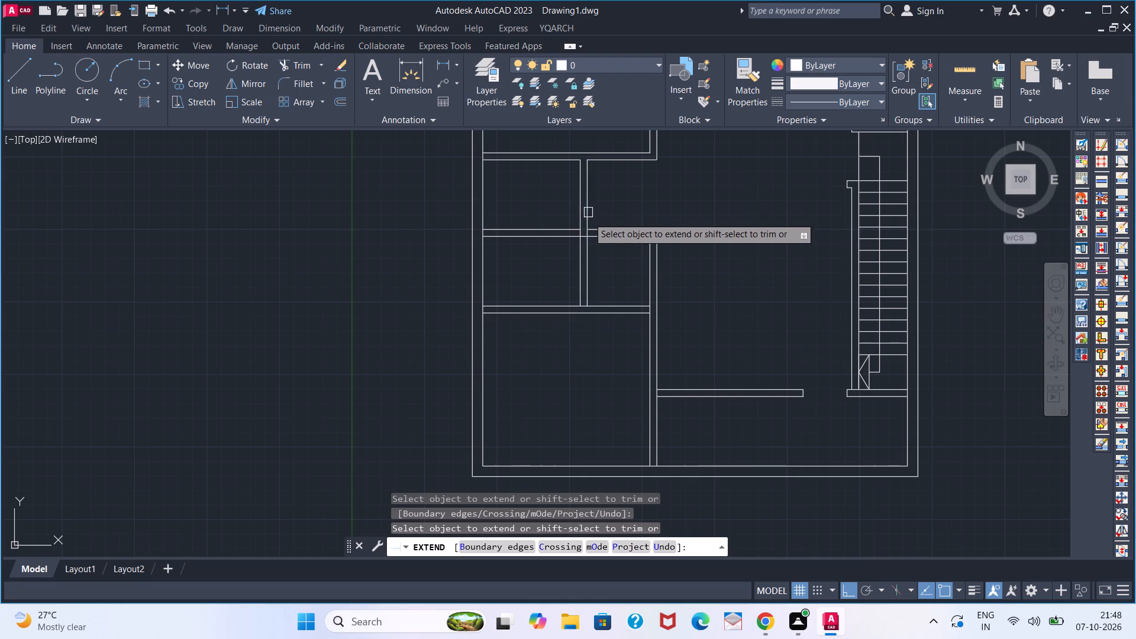
pyautogui.press('v')
pyautogui.press('space')
pyautogui.press('Escape')
pyautogui.press('Escape')
pyautogui.press('Escape')
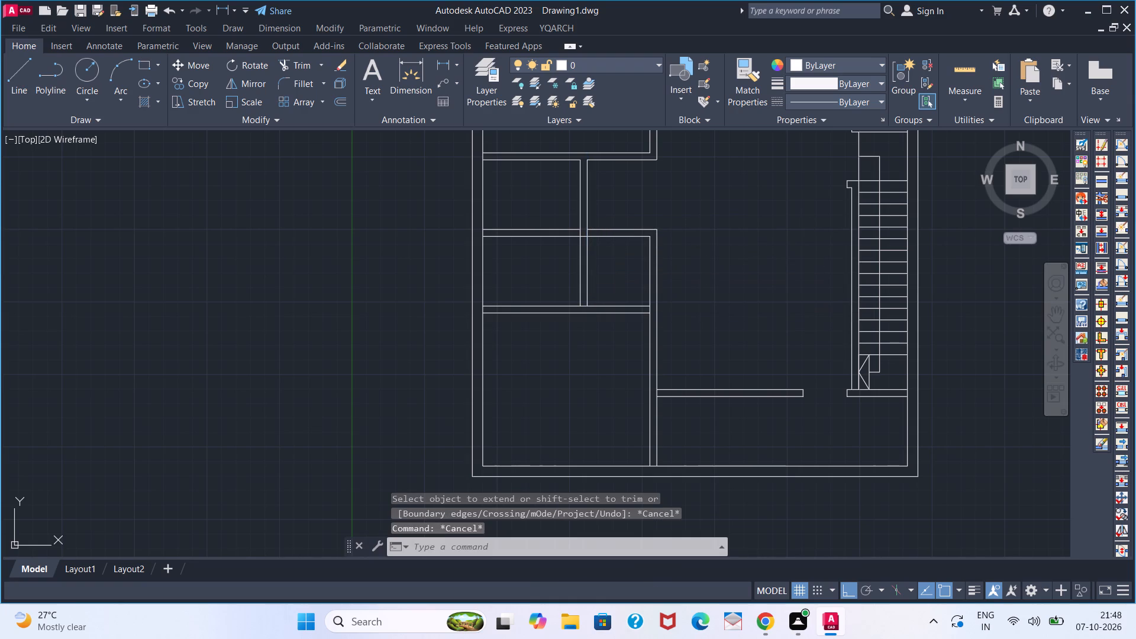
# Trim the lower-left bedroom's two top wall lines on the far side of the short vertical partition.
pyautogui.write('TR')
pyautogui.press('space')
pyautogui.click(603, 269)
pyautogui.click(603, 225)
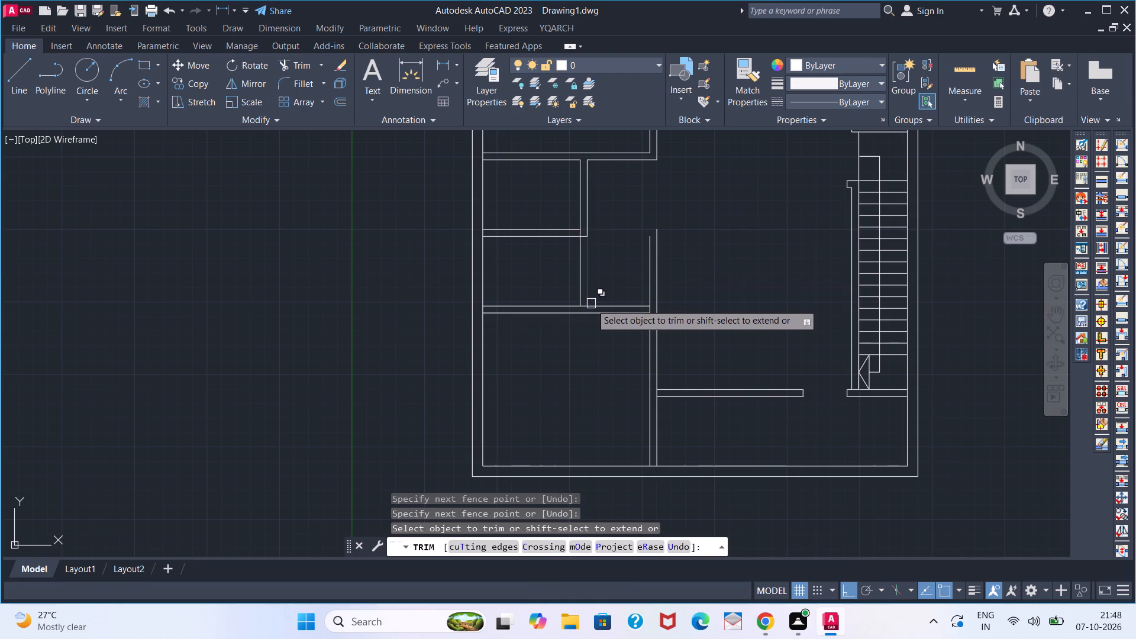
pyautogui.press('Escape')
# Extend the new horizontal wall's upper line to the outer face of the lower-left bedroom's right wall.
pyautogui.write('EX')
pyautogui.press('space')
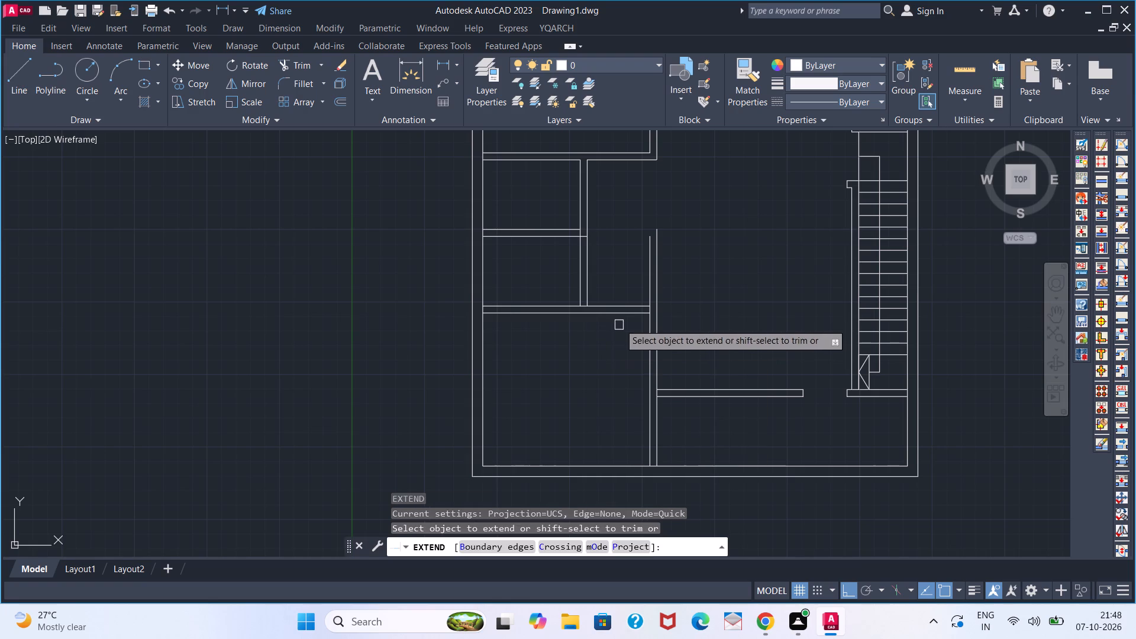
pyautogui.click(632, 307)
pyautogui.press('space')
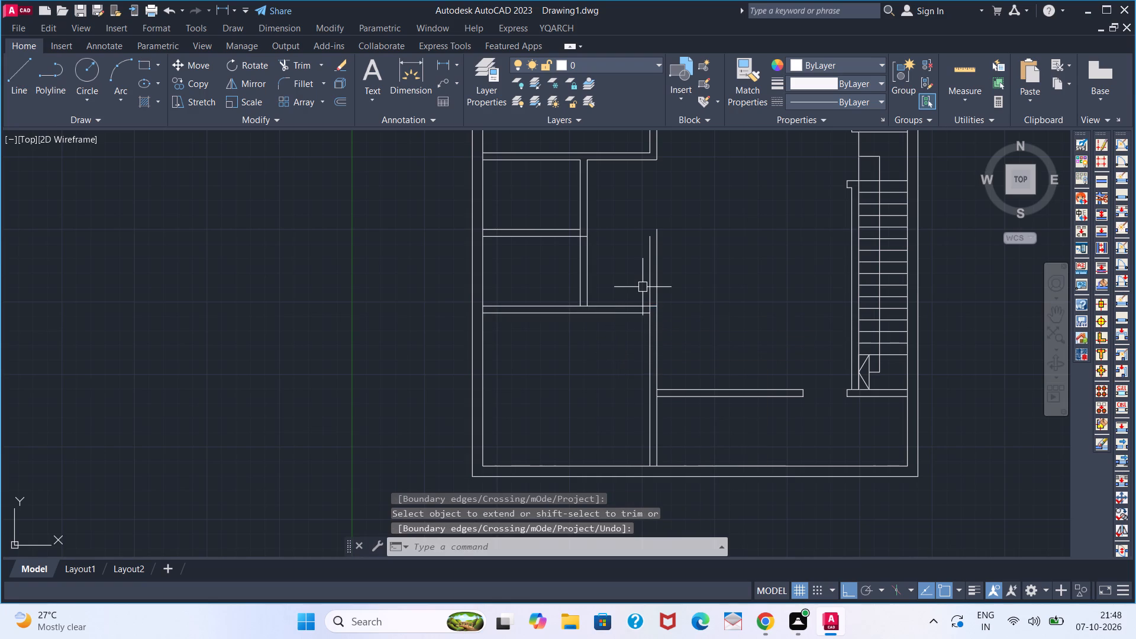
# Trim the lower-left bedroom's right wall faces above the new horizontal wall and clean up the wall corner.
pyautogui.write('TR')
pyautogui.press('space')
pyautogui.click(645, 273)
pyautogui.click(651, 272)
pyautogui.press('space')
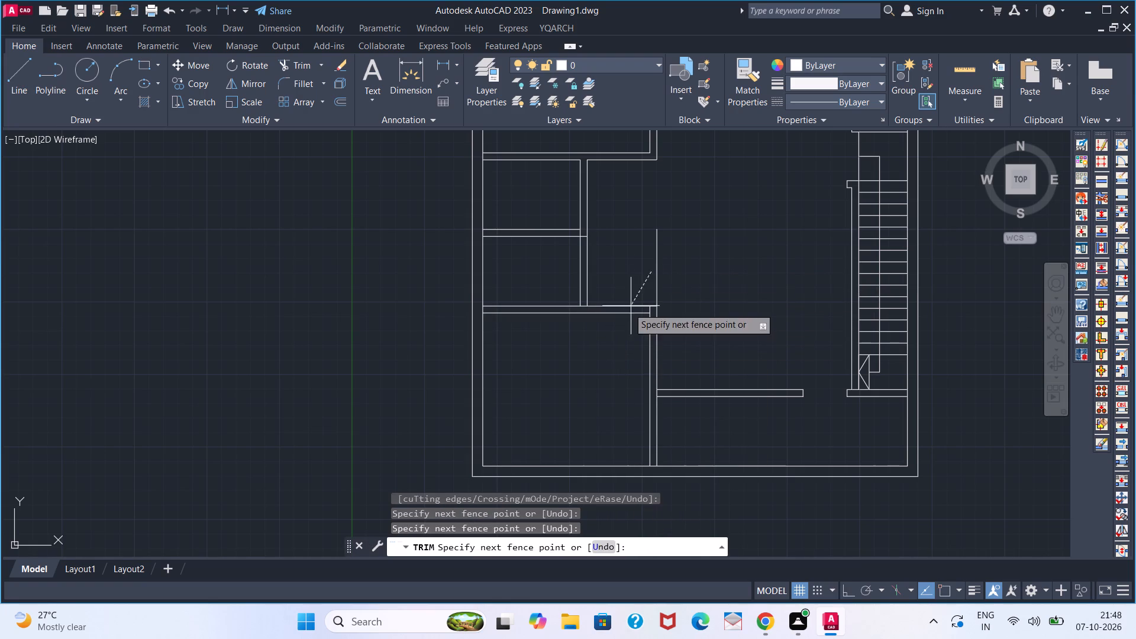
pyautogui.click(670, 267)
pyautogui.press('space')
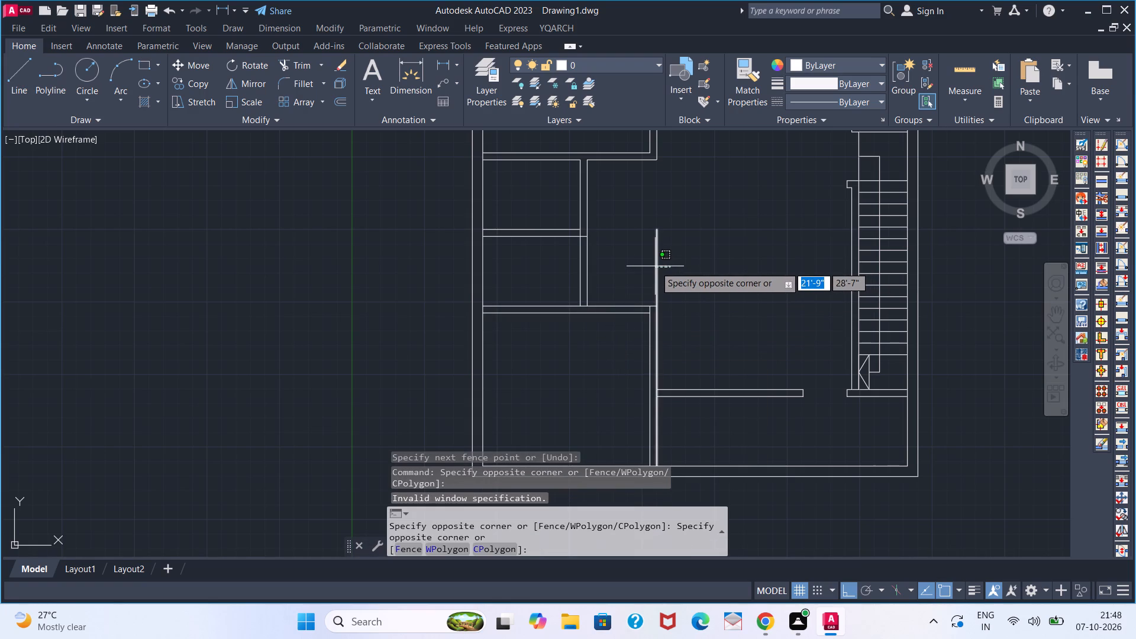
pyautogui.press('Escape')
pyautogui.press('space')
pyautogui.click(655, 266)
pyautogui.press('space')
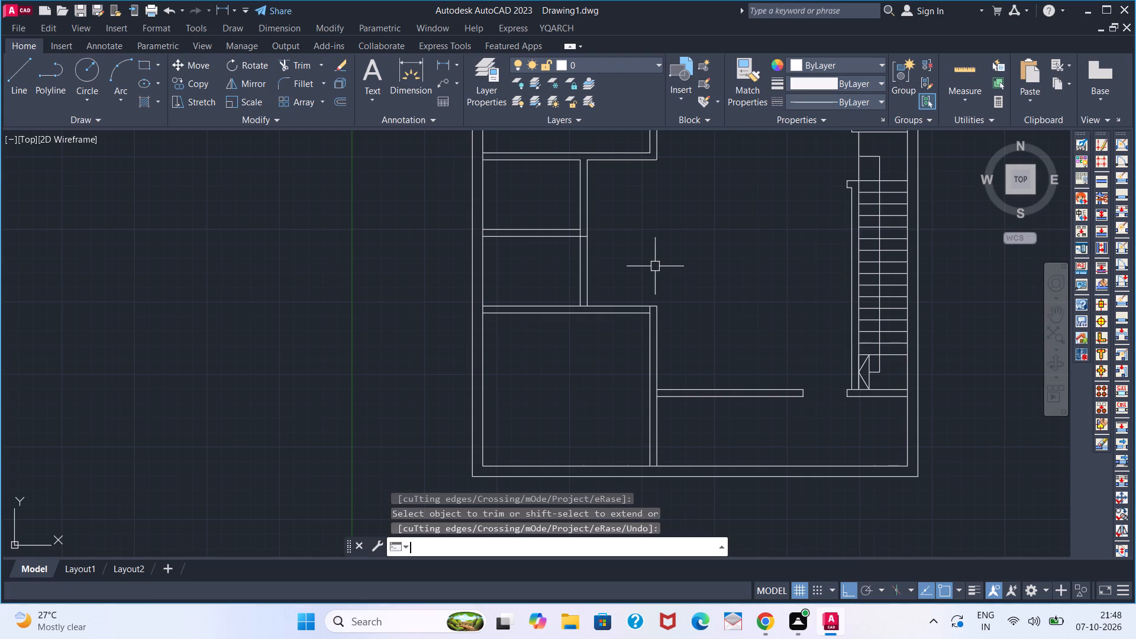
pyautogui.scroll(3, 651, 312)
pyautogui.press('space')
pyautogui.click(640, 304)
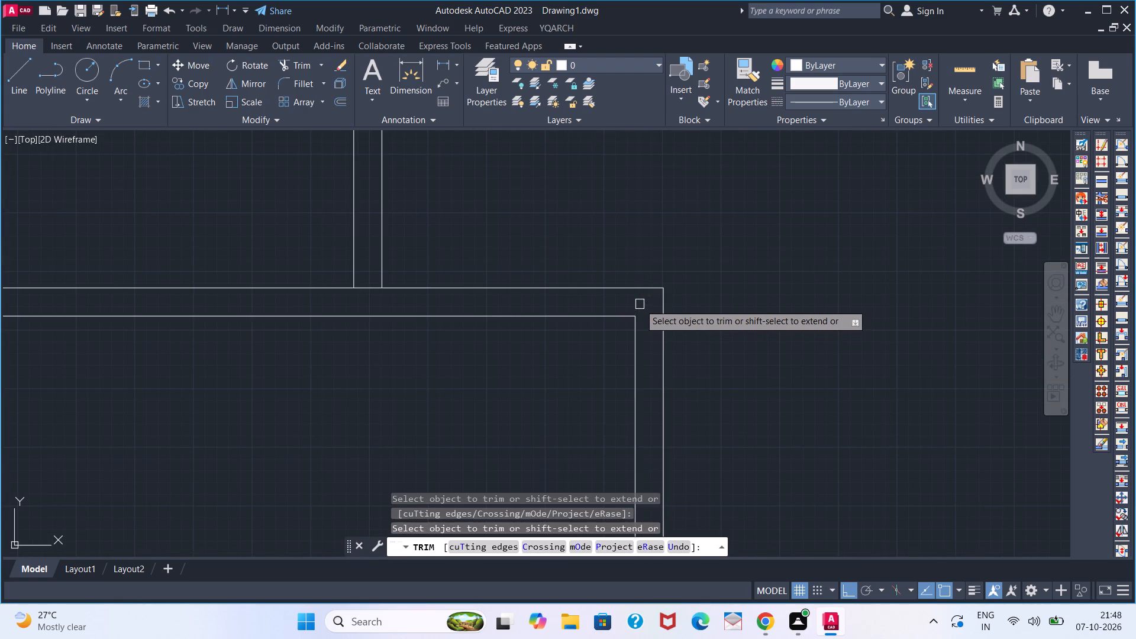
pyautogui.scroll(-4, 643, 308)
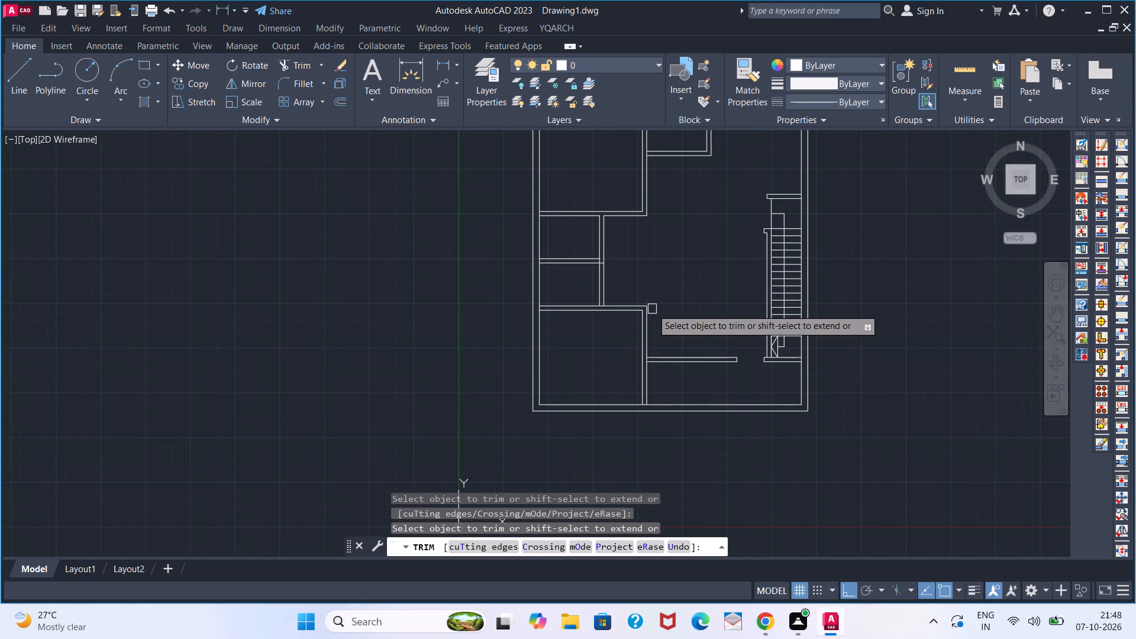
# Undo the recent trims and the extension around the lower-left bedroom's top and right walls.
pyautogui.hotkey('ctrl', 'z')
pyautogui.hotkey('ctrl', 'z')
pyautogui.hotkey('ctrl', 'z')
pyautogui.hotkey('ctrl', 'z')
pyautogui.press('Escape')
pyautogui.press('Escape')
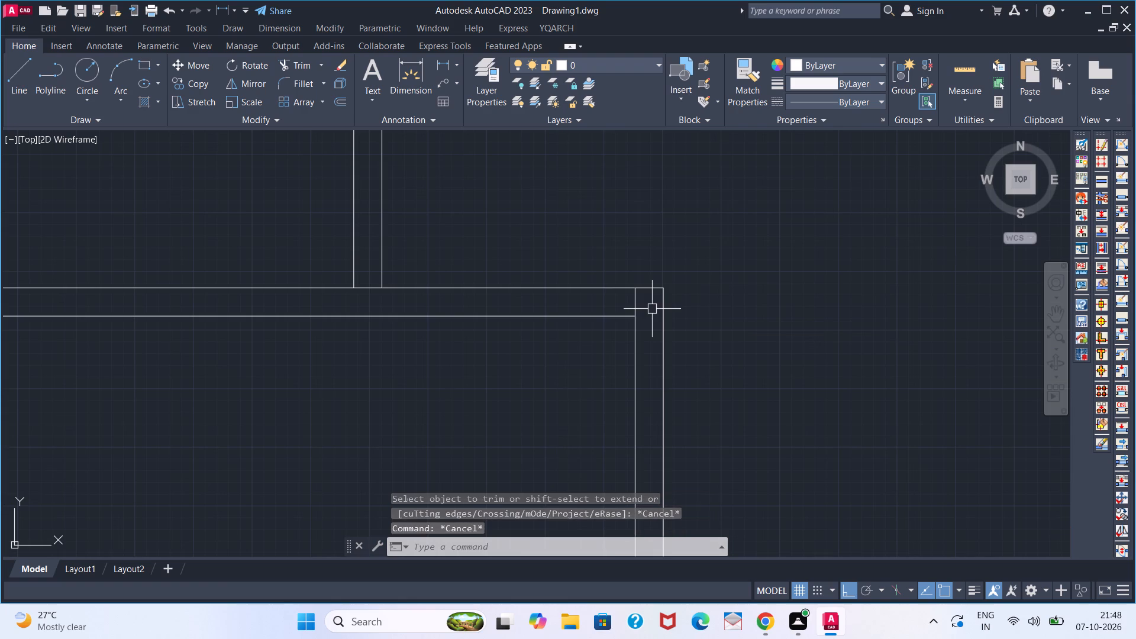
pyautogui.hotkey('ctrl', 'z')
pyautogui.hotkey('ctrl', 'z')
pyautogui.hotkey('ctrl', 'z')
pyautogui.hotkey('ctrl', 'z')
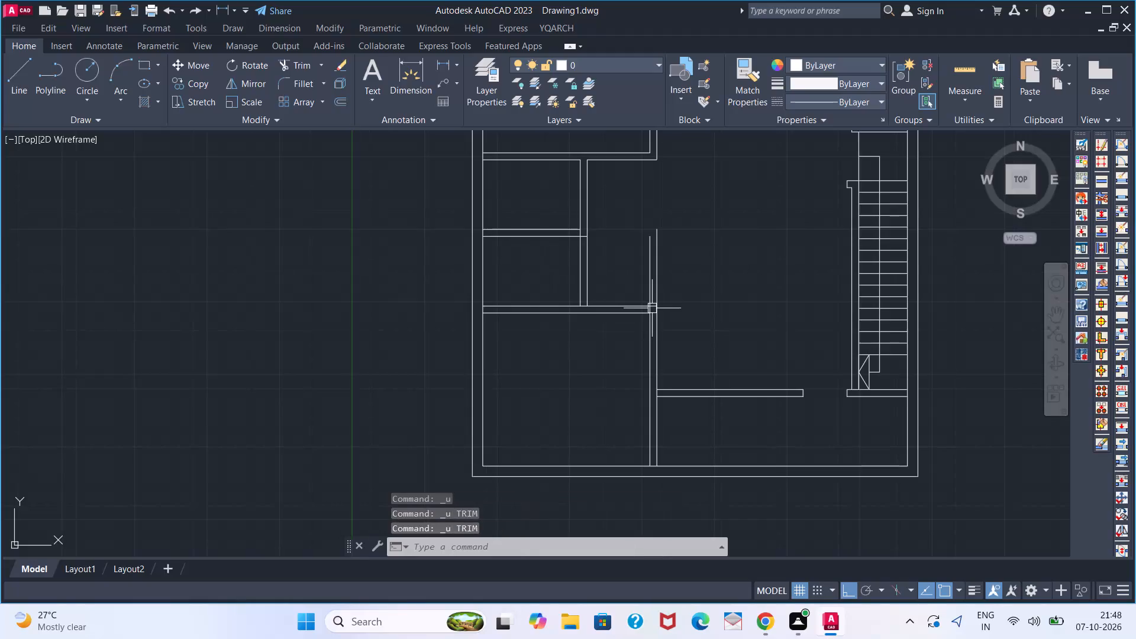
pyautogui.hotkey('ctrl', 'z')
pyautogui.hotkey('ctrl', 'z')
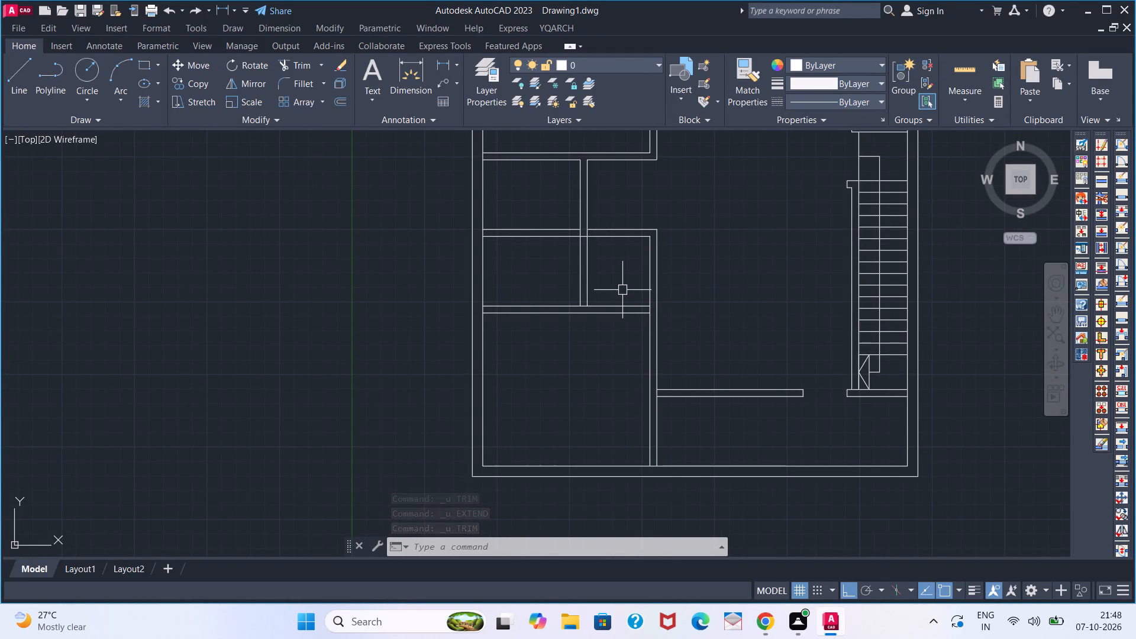
# Extend the short vertical partition's right face down to the lower line of the new horizontal wall.
pyautogui.write('EX')
pyautogui.press('space')
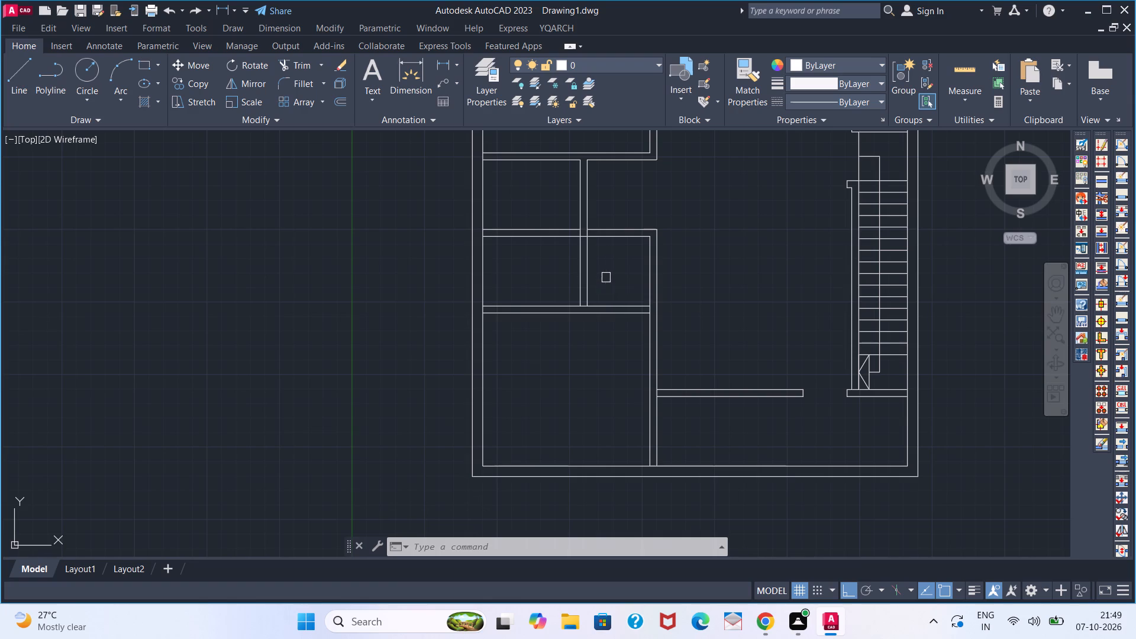
pyautogui.click(589, 278)
pyautogui.press('space')
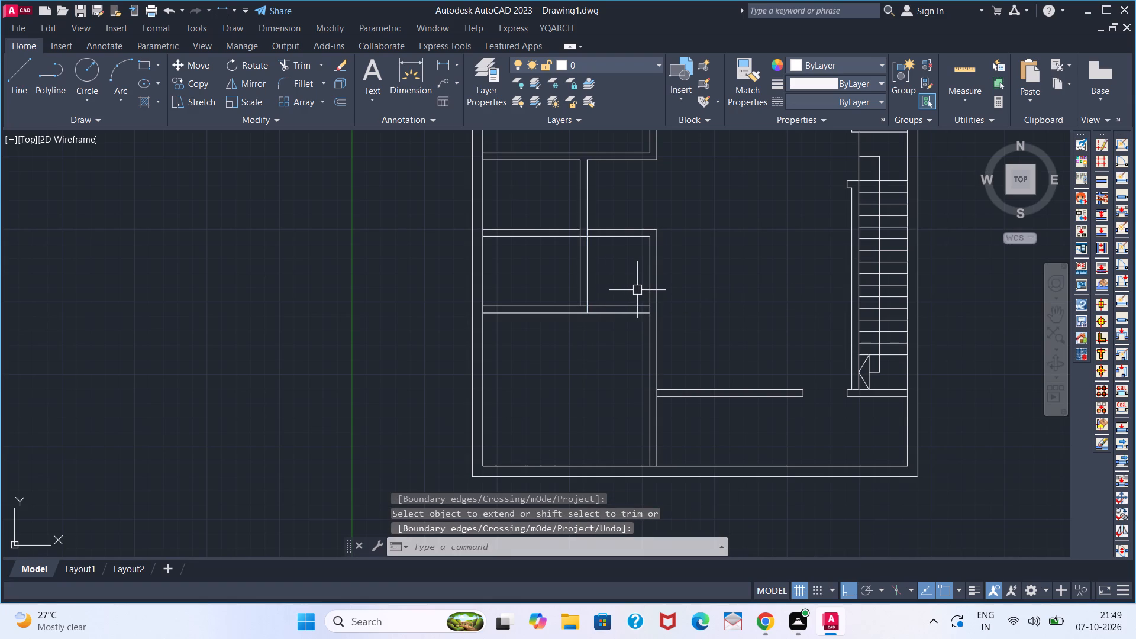
# Trim both lines of the new horizontal wall between the short partition and the bedroom's right wall.
pyautogui.press('r')
pyautogui.press('Escape')
pyautogui.press('t')
pyautogui.press('r')
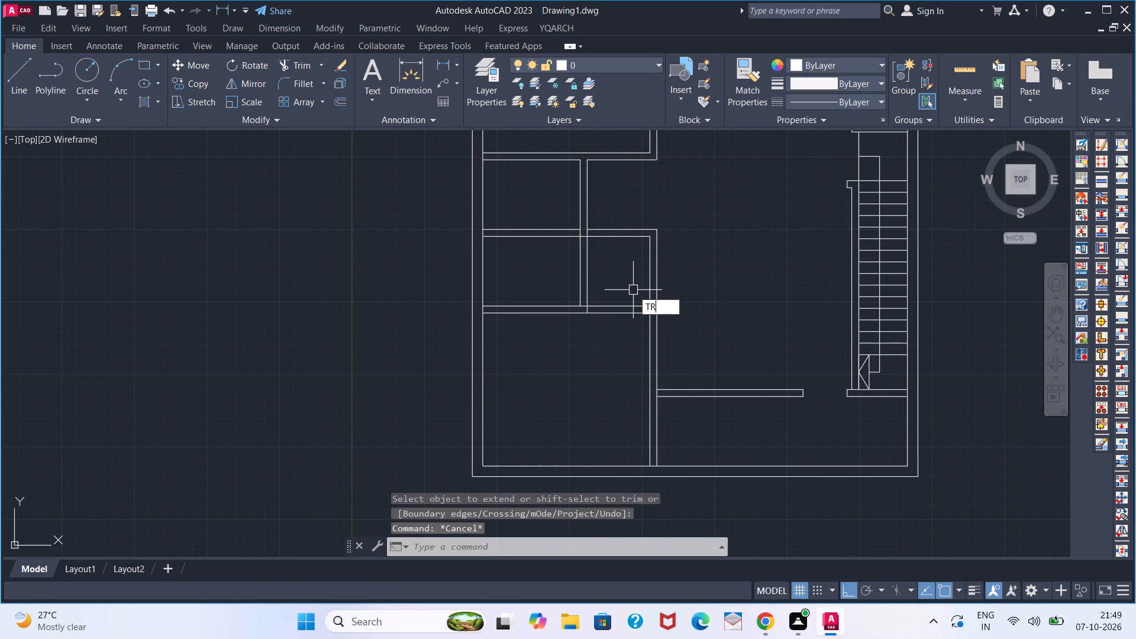
pyautogui.press('space')
pyautogui.click(626, 298)
pyautogui.click(611, 330)
pyautogui.press('space')
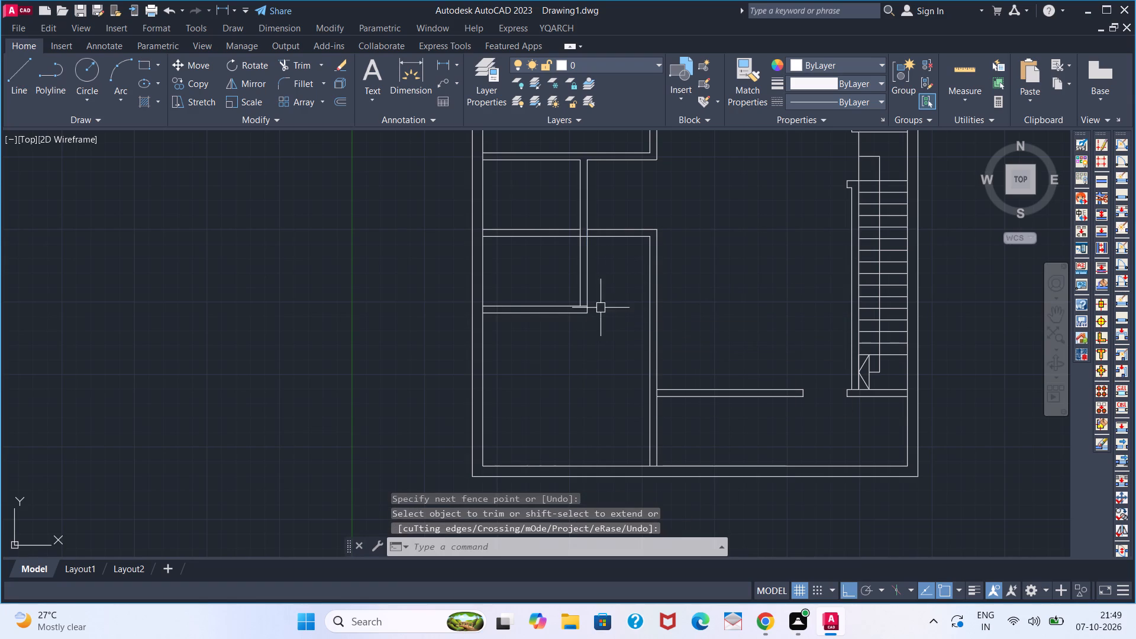
# Extend both faces of the upper-left bedroom's right wall down to the lower-left bedroom's top wall.
pyautogui.scroll(-1, 619, 289)
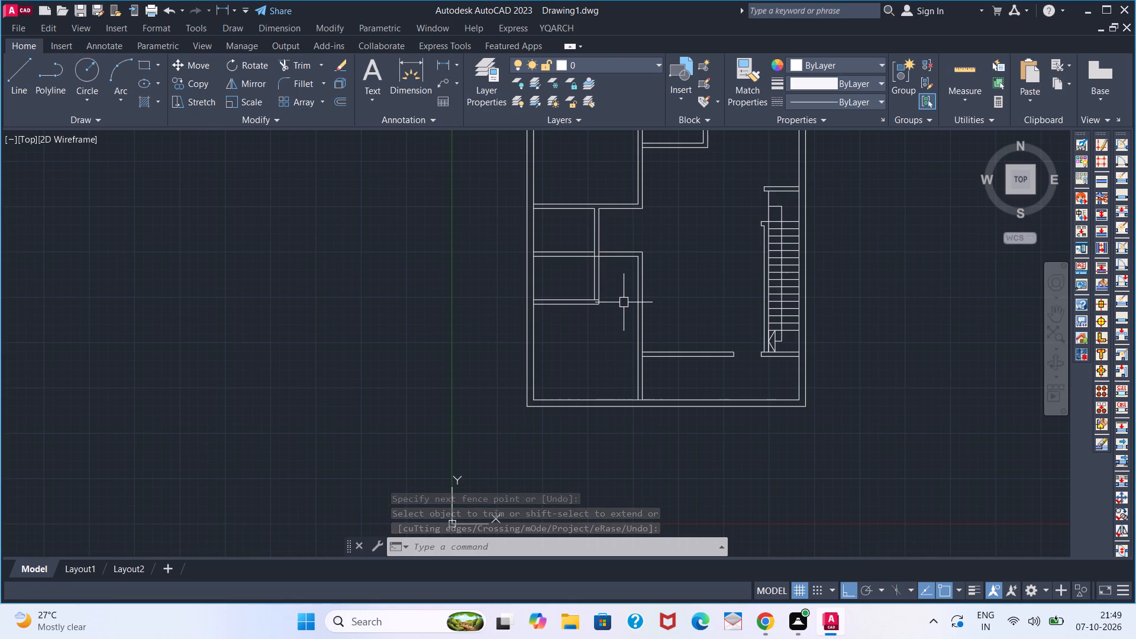
pyautogui.moveTo(622, 320); pyautogui.dragTo(622, 356, button='middle')
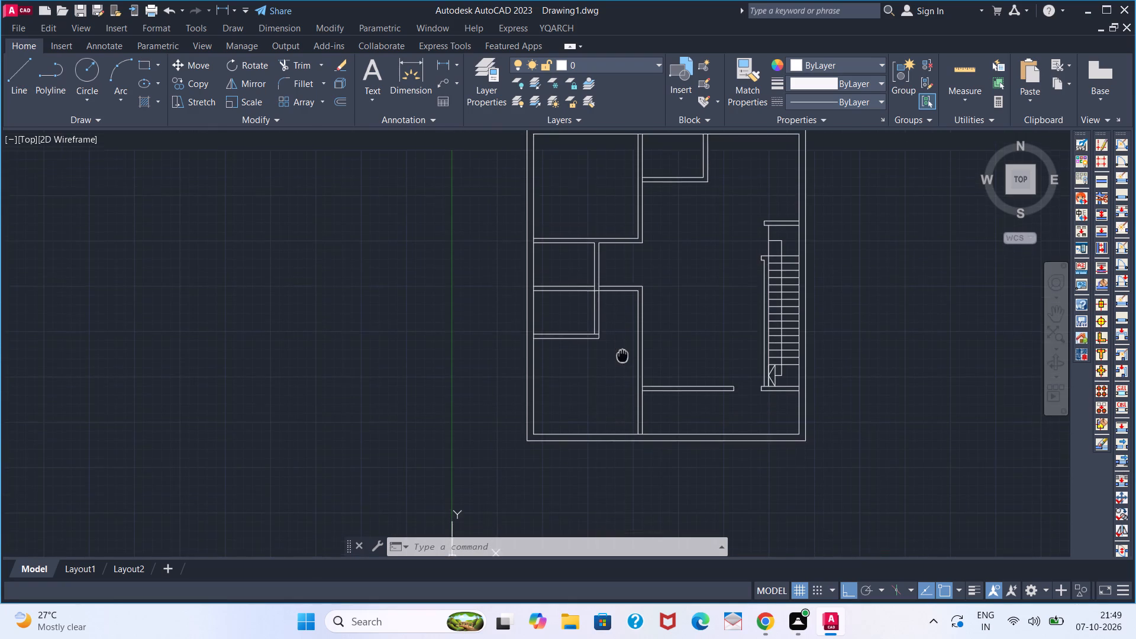
pyautogui.moveTo(622, 356); pyautogui.dragTo(617, 422, button='middle')
pyautogui.scroll(-1, 615, 422)
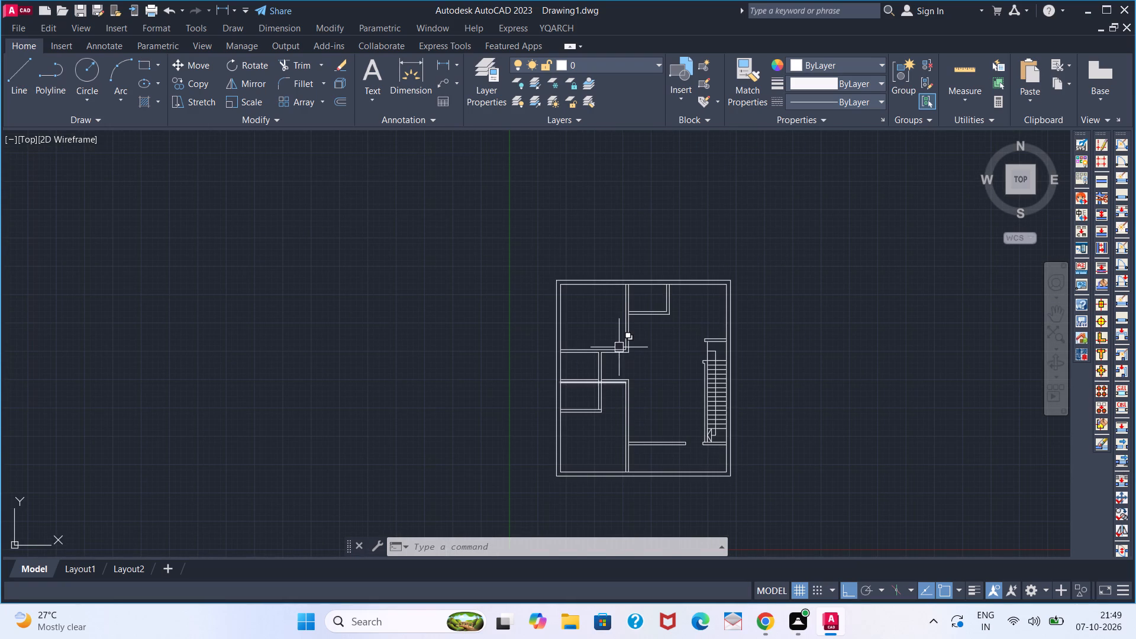
pyautogui.scroll(1, 624, 352)
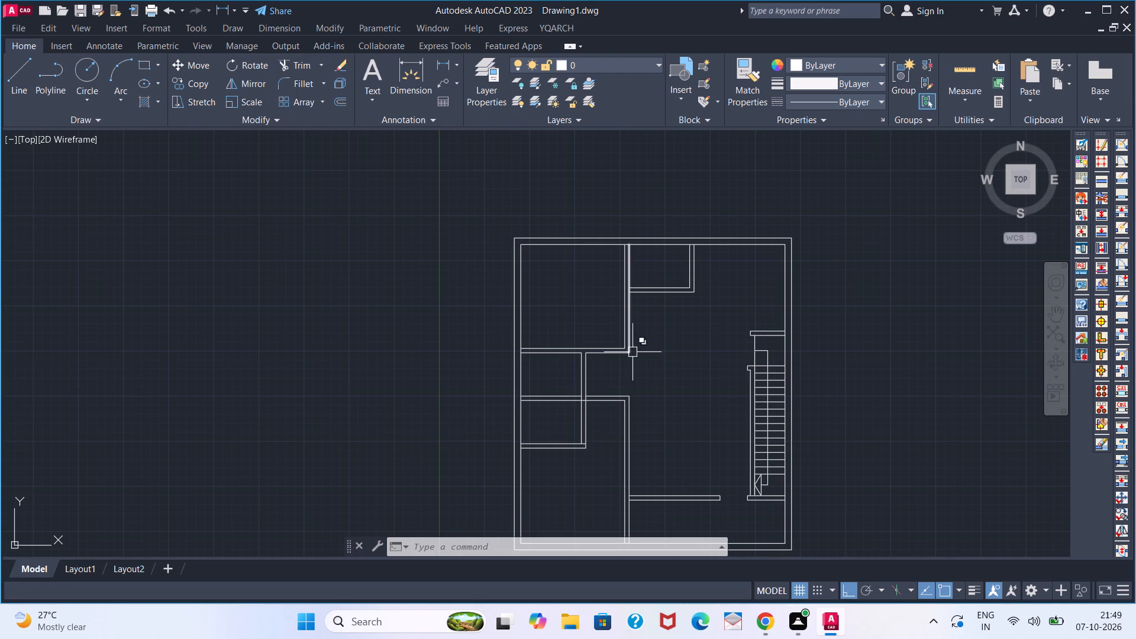
pyautogui.press('e')
pyautogui.press('x')
pyautogui.press('space')
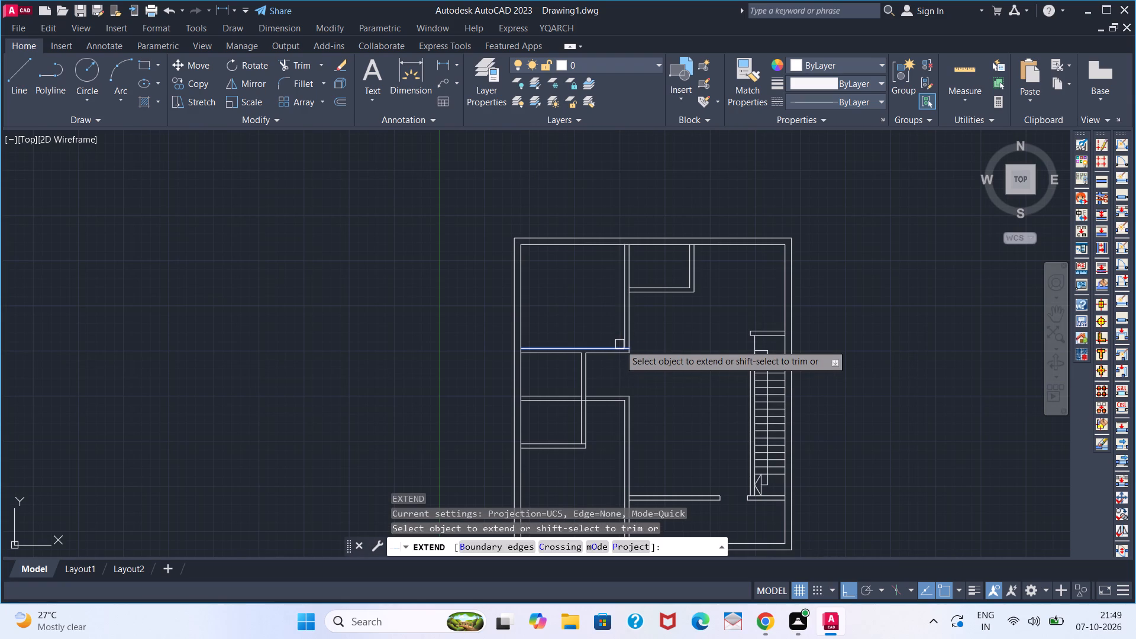
pyautogui.click(621, 342)
pyautogui.click(622, 342)
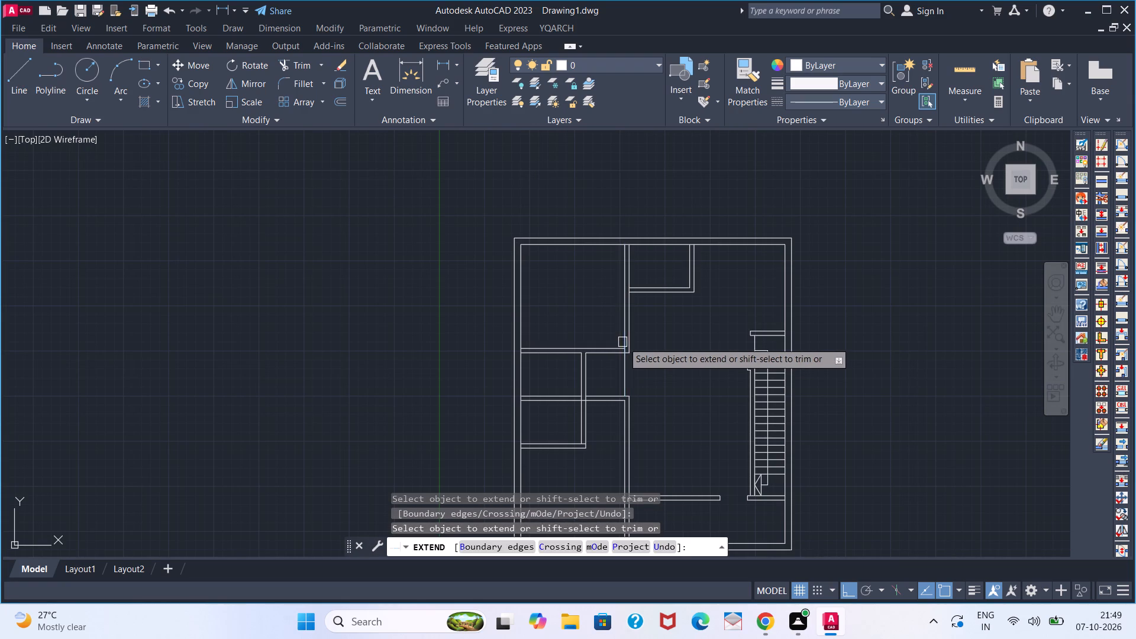
pyautogui.click(628, 342)
pyautogui.press('space')
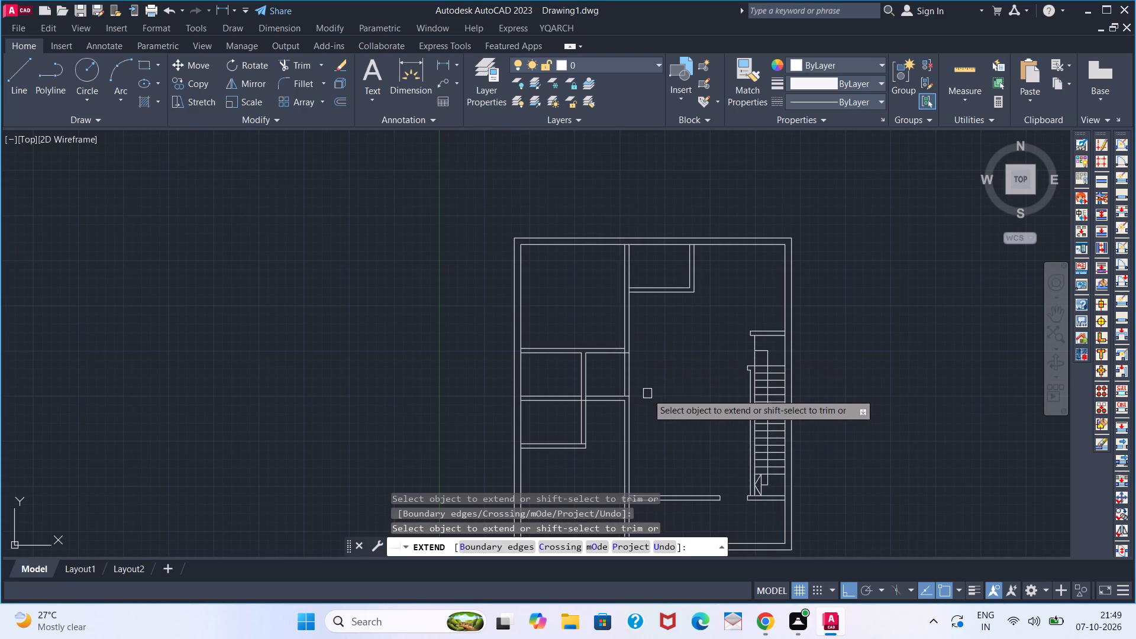
pyautogui.press('Escape')
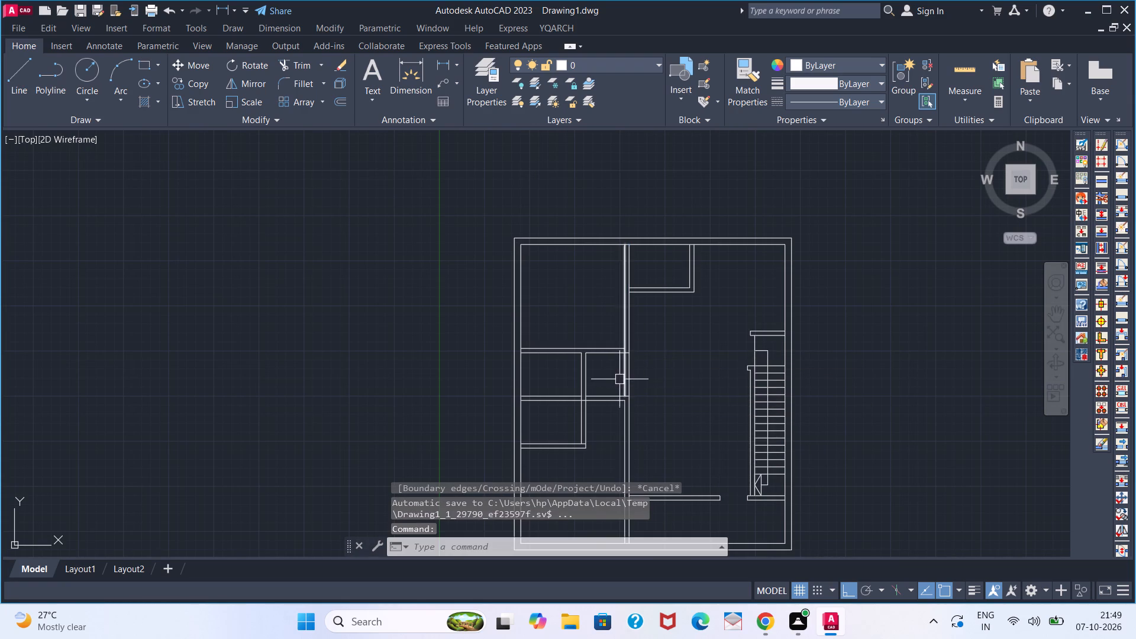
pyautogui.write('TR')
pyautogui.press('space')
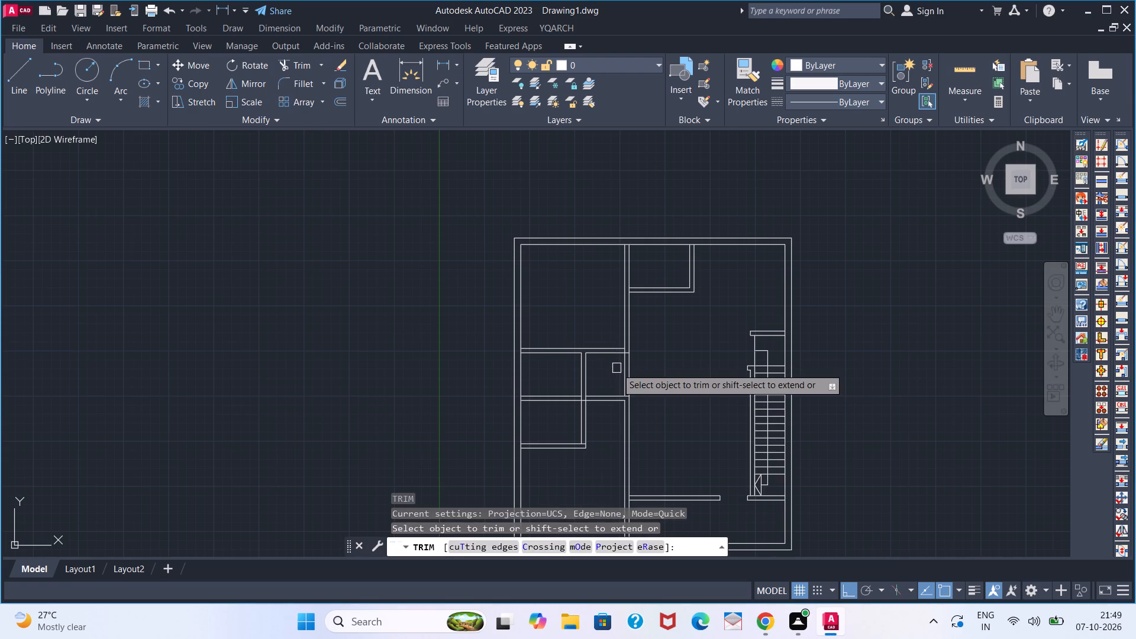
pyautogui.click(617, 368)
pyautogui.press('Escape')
# Extend the short partition's right face up to the upper line of the upper-left bedroom's bottom wall.
pyautogui.scroll(2, 591, 367)
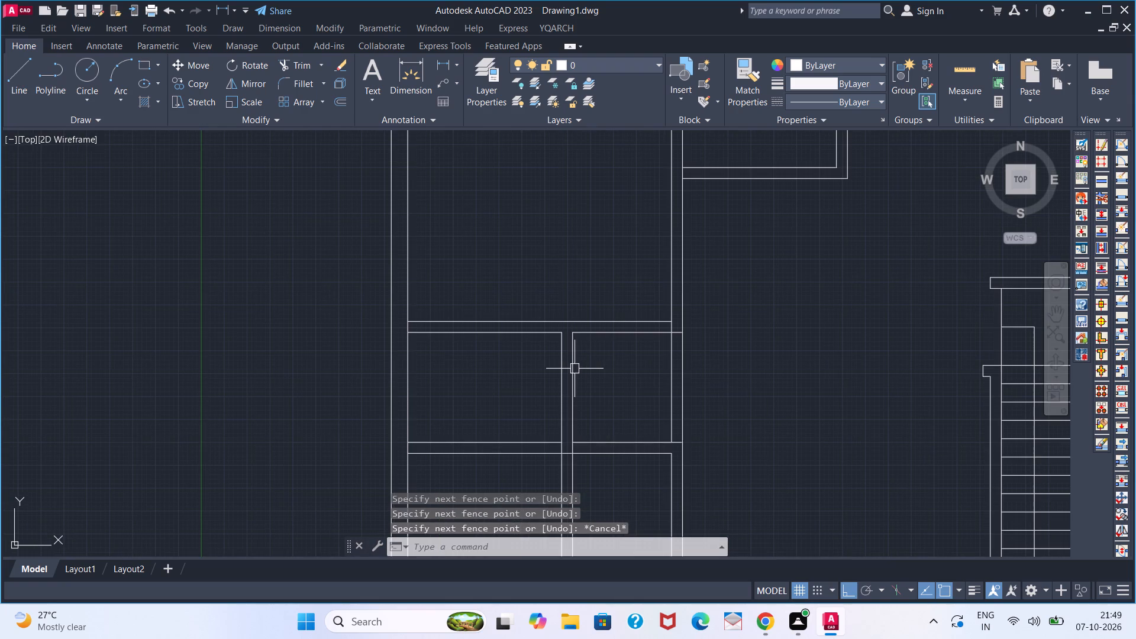
pyautogui.write('EX')
pyautogui.press('space')
pyautogui.click(574, 369)
pyautogui.press('space')
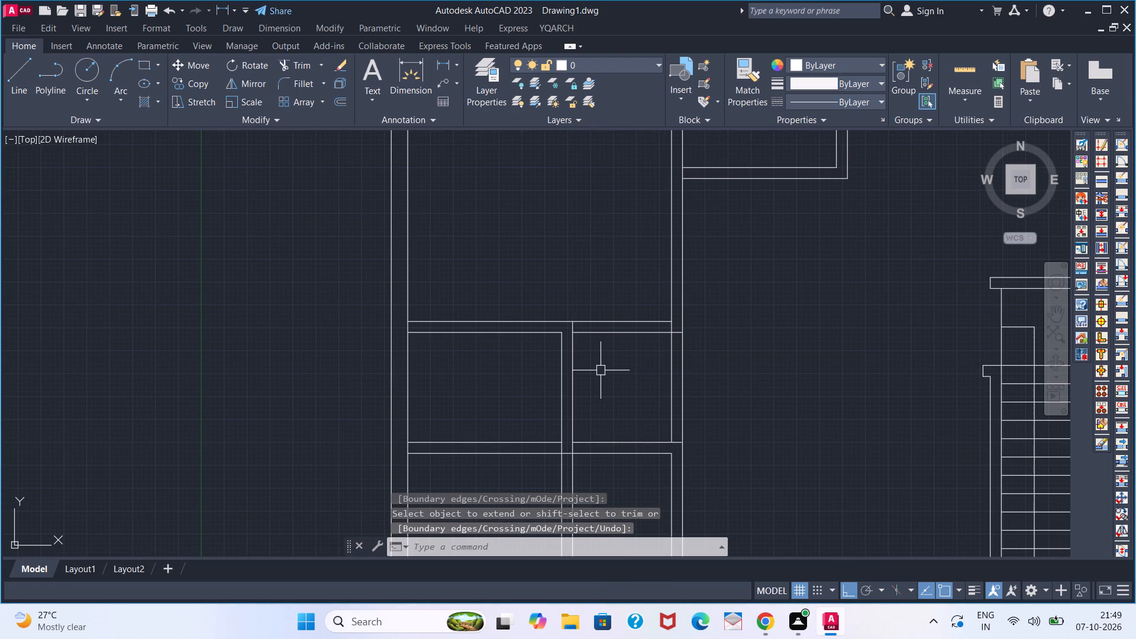
# Trim the upper-left bedroom's bottom wall lines right of the short partition, including the stub inside the bedroom's right wall.
pyautogui.write('TR')
pyautogui.press('space')
pyautogui.click(606, 370)
pyautogui.click(603, 307)
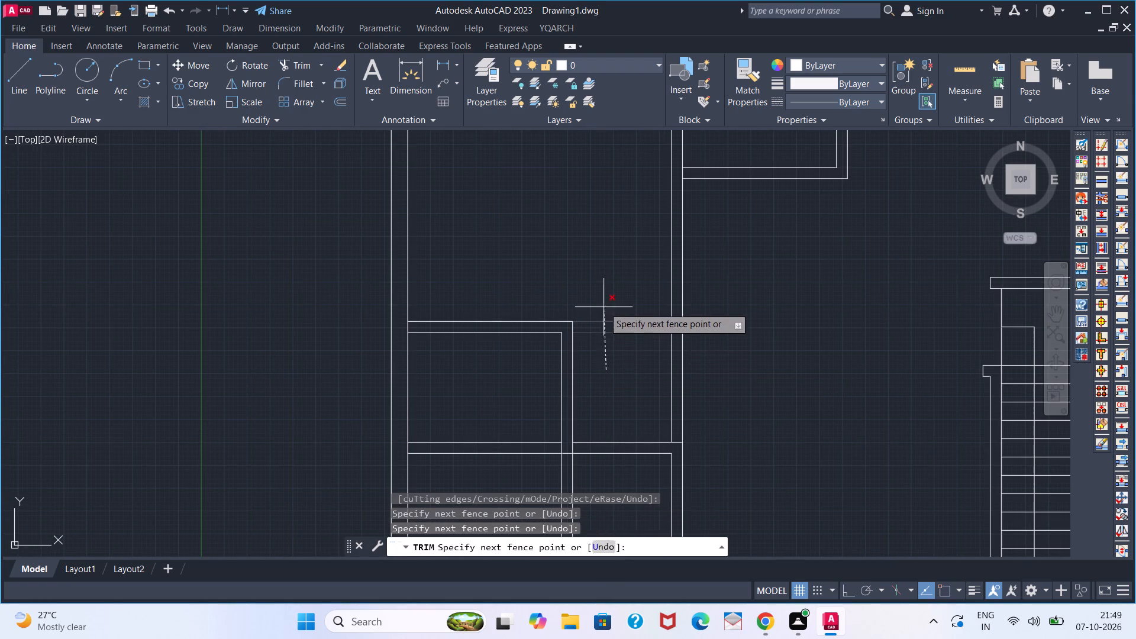
pyautogui.scroll(4, 677, 329)
pyautogui.click(663, 348)
pyautogui.scroll(-3, 661, 374)
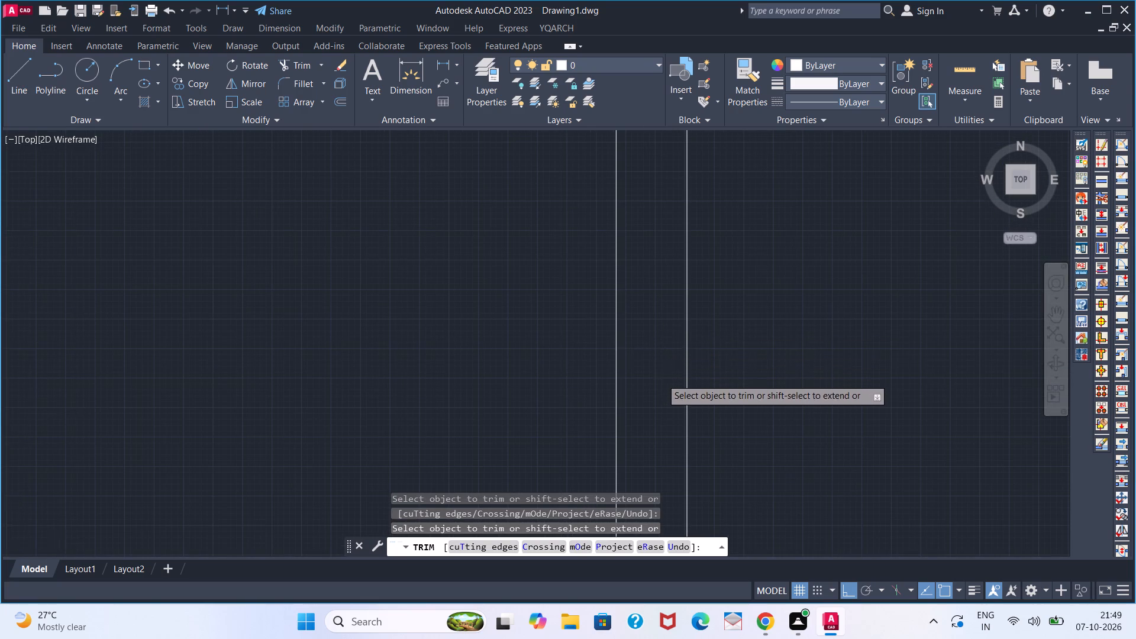
pyautogui.scroll(-1, 661, 379)
pyautogui.press('space')
# Trim the lower horizontal wall's upper line between the partition's two faces at their corner.
pyautogui.scroll(-5, 597, 409)
pyautogui.moveTo(593, 405); pyautogui.dragTo(589, 318, button='middle')
pyautogui.scroll(2, 591, 341)
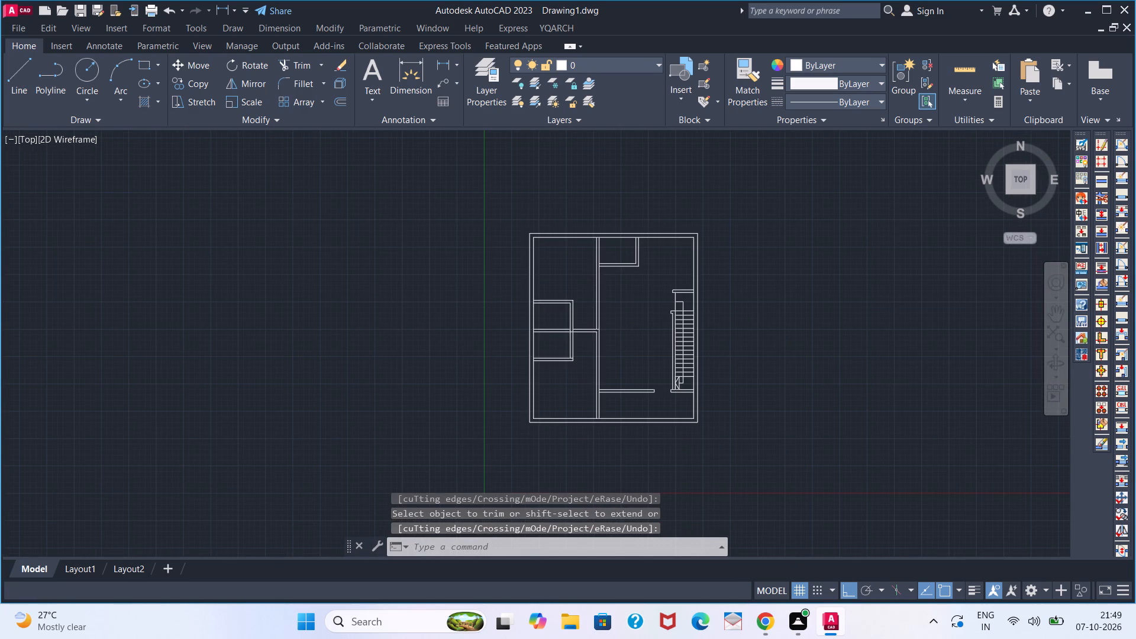
pyautogui.scroll(5, 556, 370)
pyautogui.scroll(-6, 551, 368)
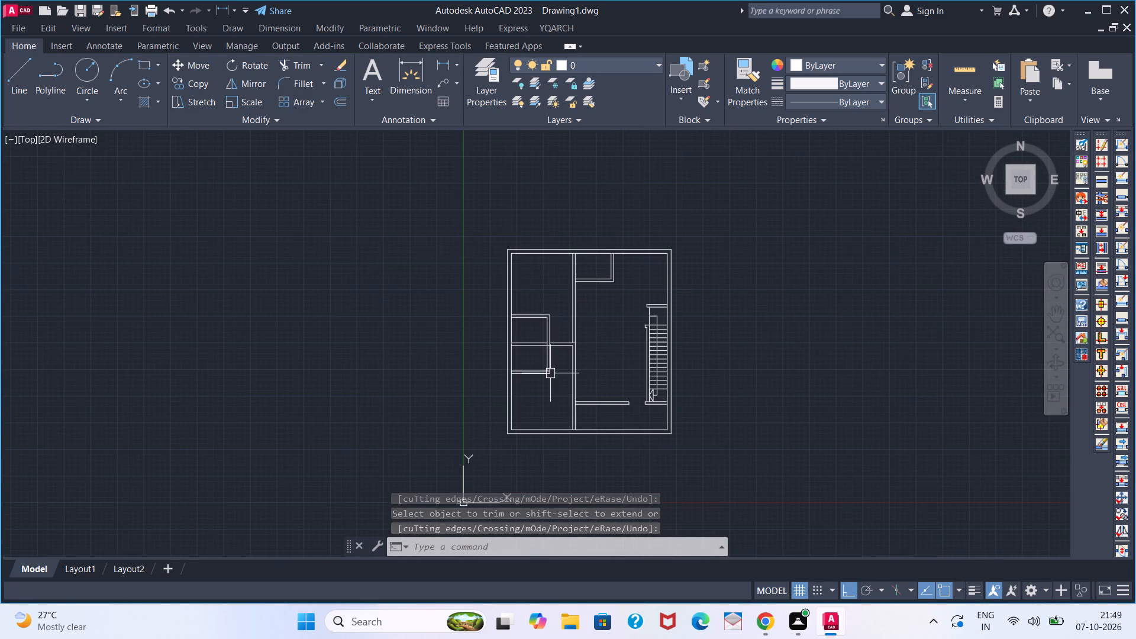
pyautogui.scroll(5, 550, 373)
pyautogui.scroll(-1, 550, 373)
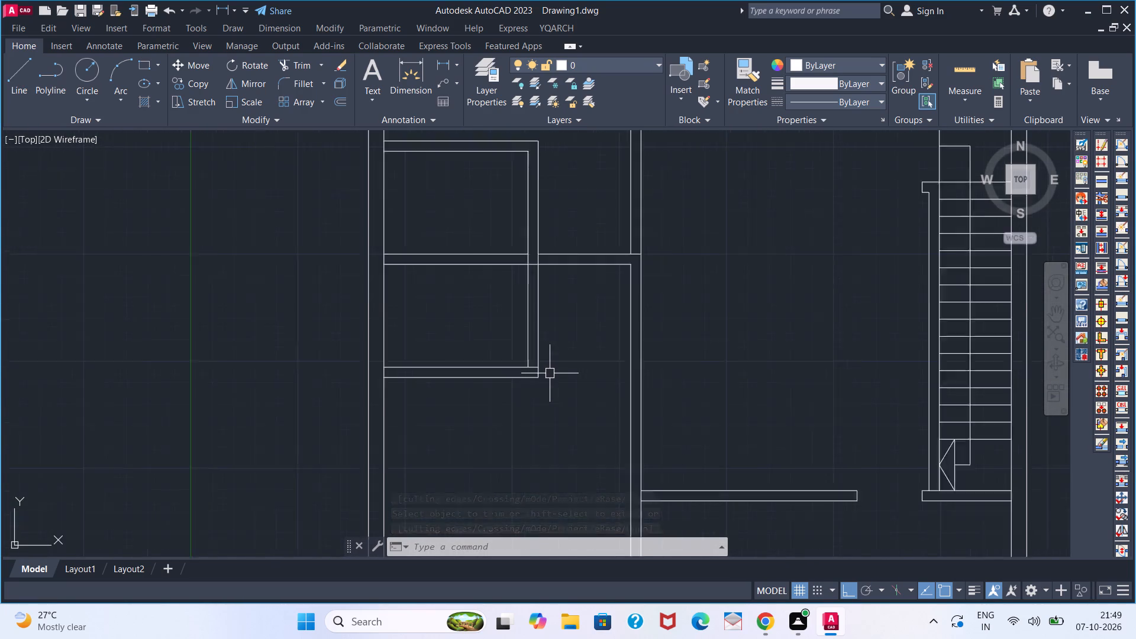
pyautogui.scroll(-1, 550, 373)
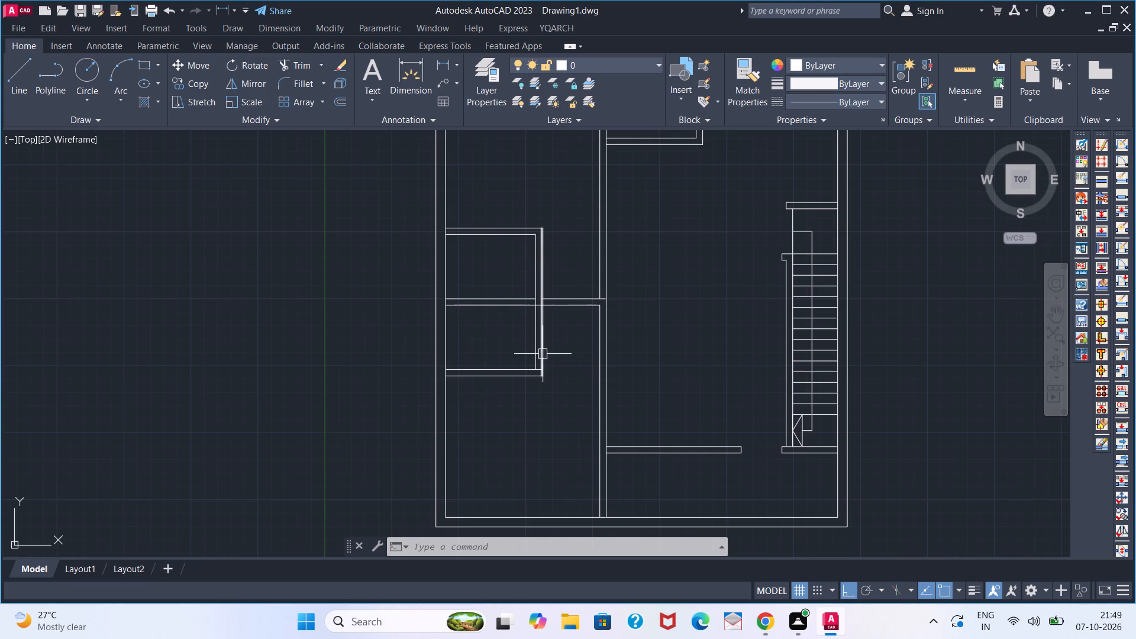
pyautogui.scroll(3, 536, 373)
pyautogui.write('TR')
pyautogui.press('space')
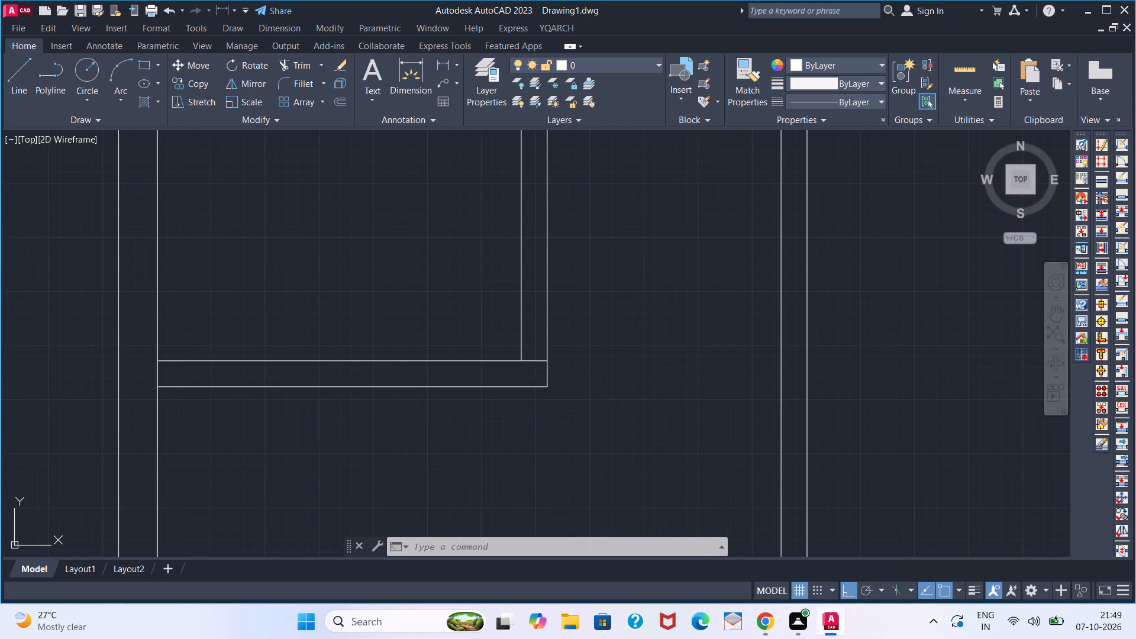
pyautogui.click(536, 362)
pyautogui.scroll(-4, 536, 362)
pyautogui.press('space')
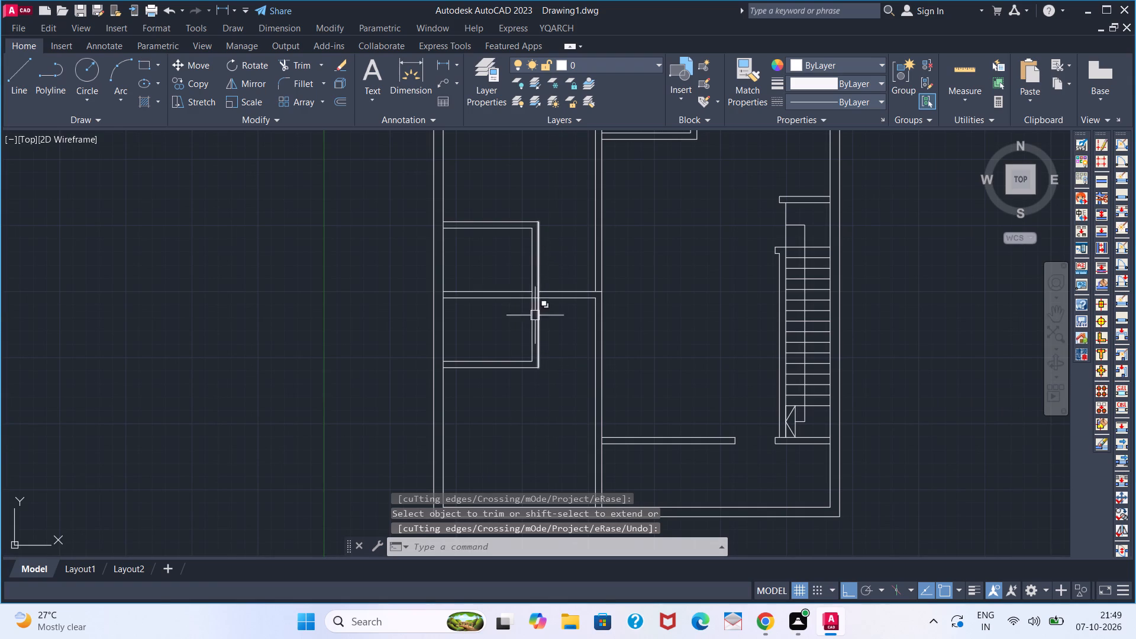
# Extend the short partition's inner face down to the lower line of the lower horizontal wall.
pyautogui.press('r')
pyautogui.press('Escape')
pyautogui.write('EX')
pyautogui.press('space')
pyautogui.click(533, 347)
pyautogui.press('space')
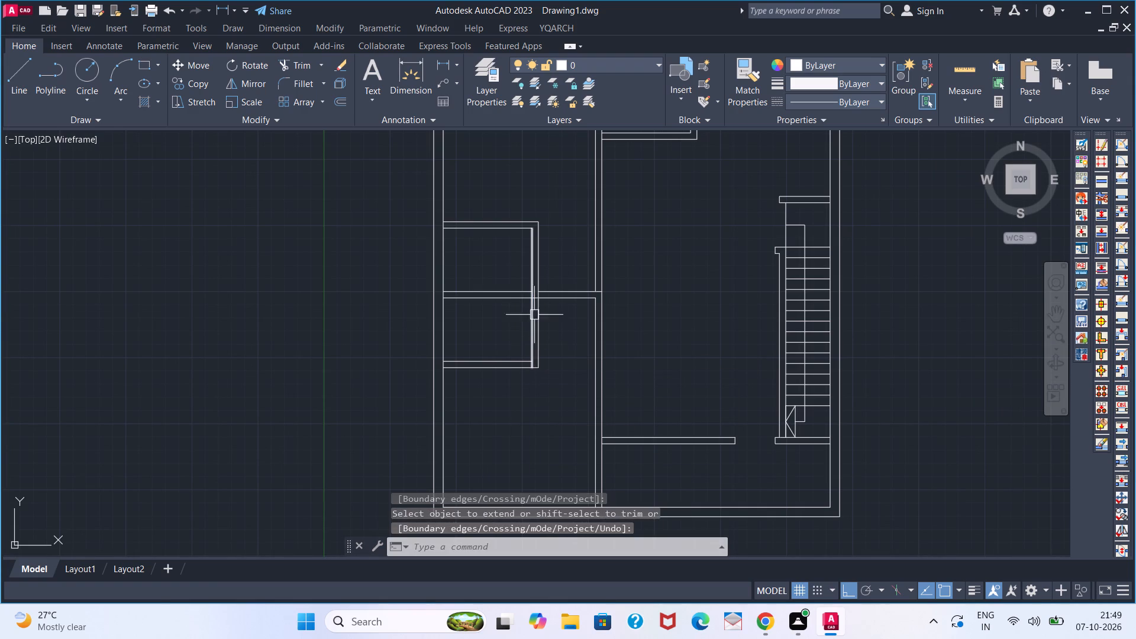
# Extend the short partition's inner face up to the top line of the upper short horizontal wall.
pyautogui.press('space')
pyautogui.click(528, 262)
pyautogui.press('space')
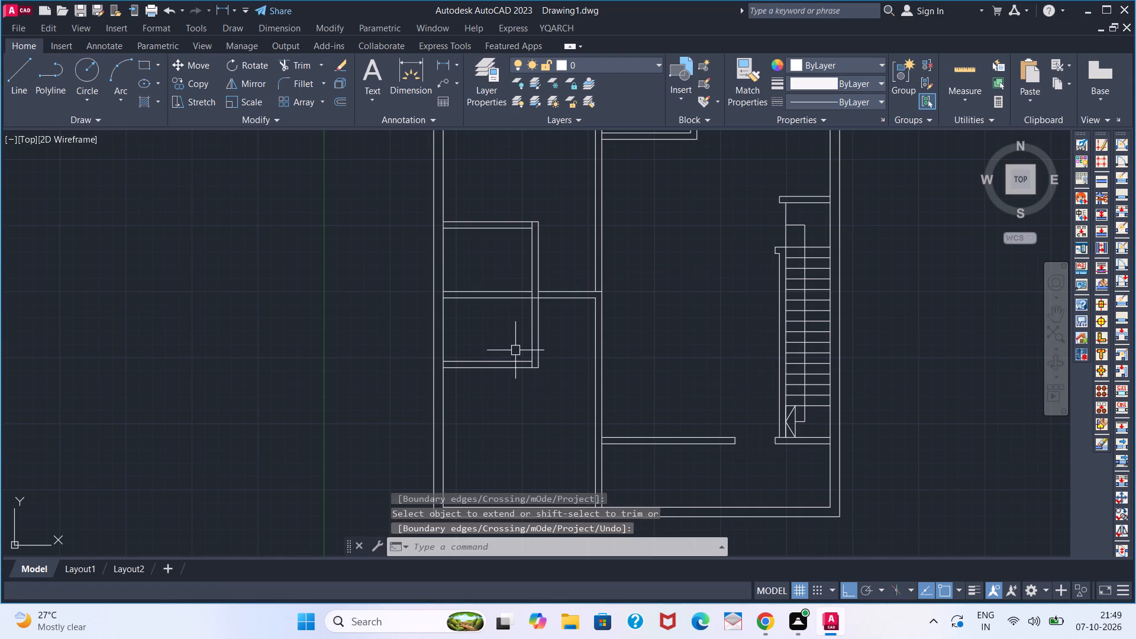
# Offset the short partition's inner face 2'8" toward the left exterior wall.
pyautogui.press('o')
pyautogui.press('Return')
pyautogui.press('2')
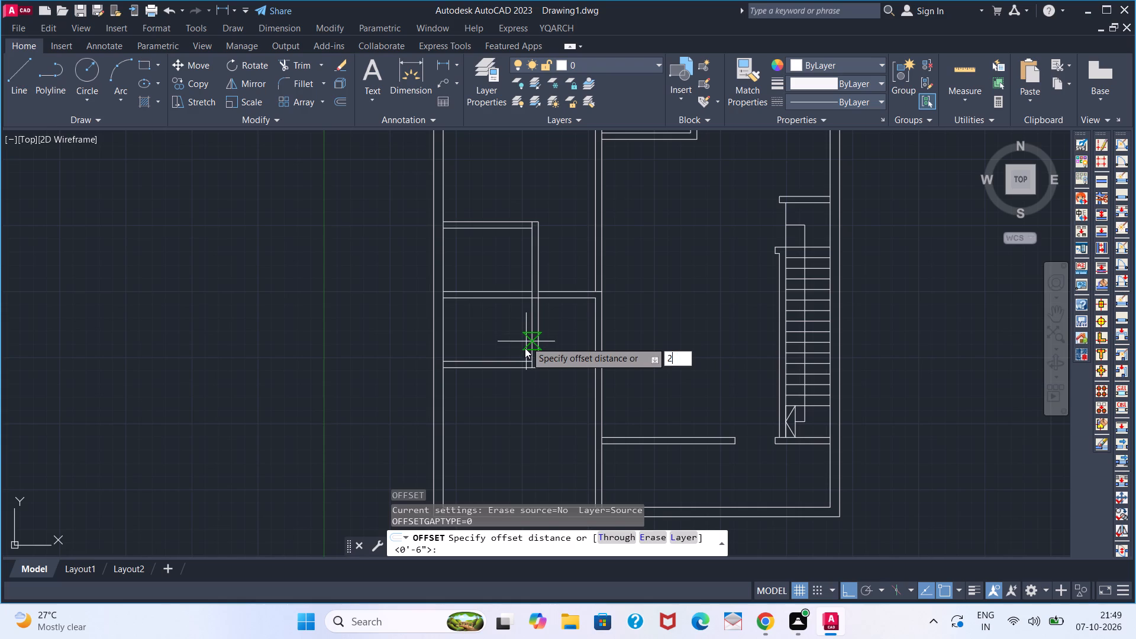
pyautogui.press('[')
pyautogui.press('Delete')
pyautogui.press('BackSpace')
pyautogui.press('BackSpace')
pyautogui.press('2')
pyautogui.press("'")
pyautogui.press('8')
pyautogui.press('Return')
pyautogui.click(532, 341)
pyautogui.click(496, 337)
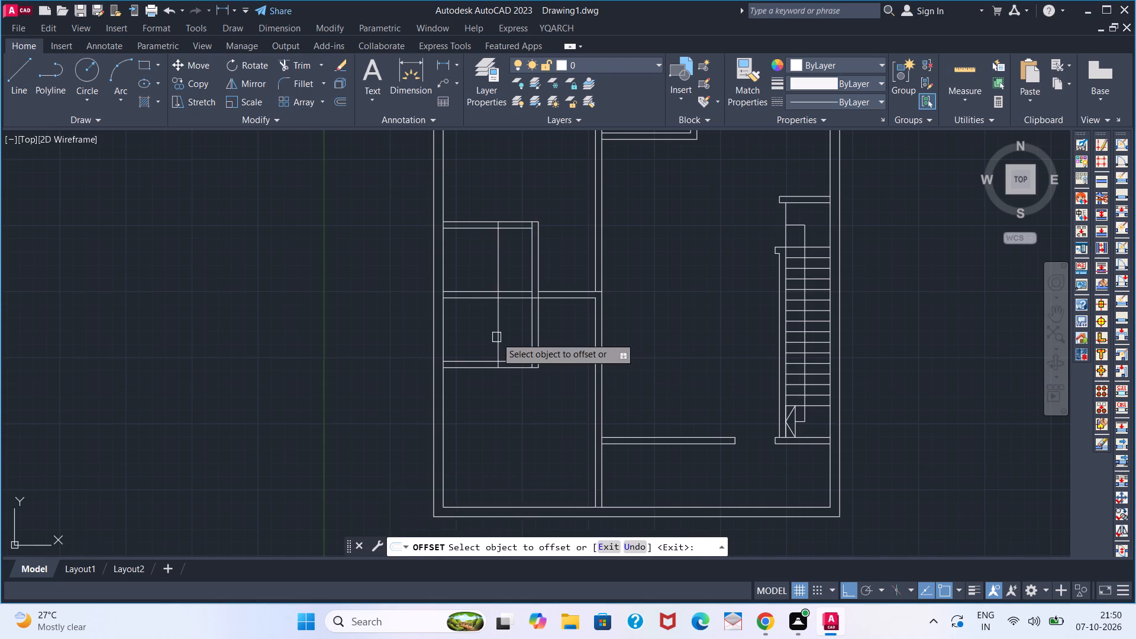
pyautogui.press('space')
# Trim the upper and lower short walls between the offset line and the partition, keeping the offset line only as wall end caps.
pyautogui.write('TR')
pyautogui.press('space')
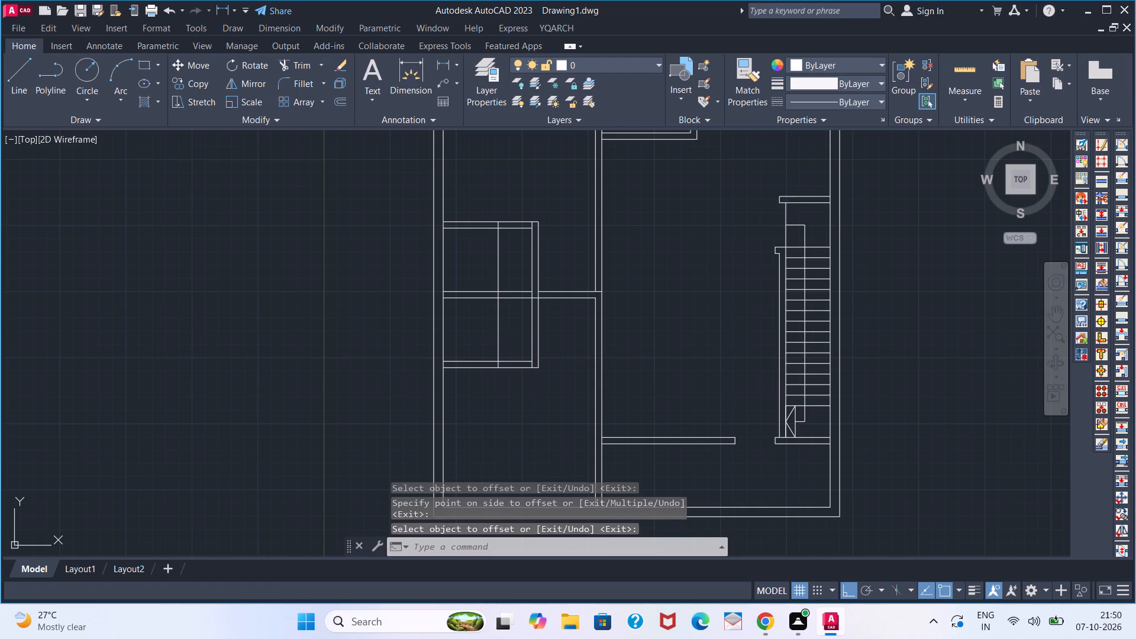
pyautogui.click(511, 336)
pyautogui.click(509, 377)
pyautogui.click(516, 255)
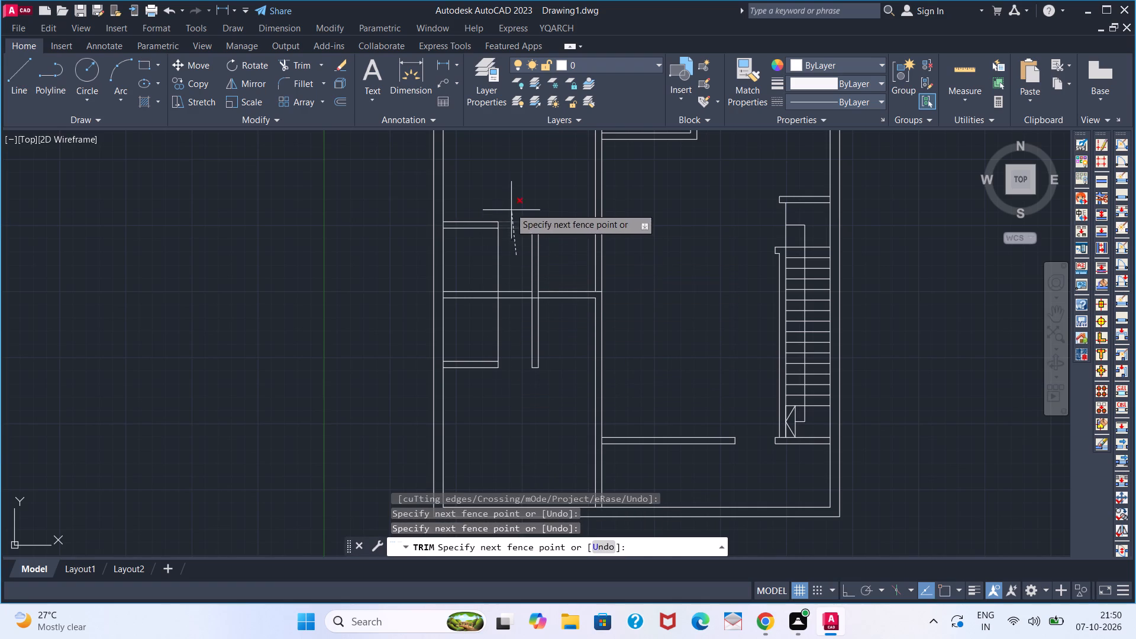
pyautogui.click(510, 208)
pyautogui.click(497, 254)
pyautogui.click(498, 315)
pyautogui.scroll(4, 498, 289)
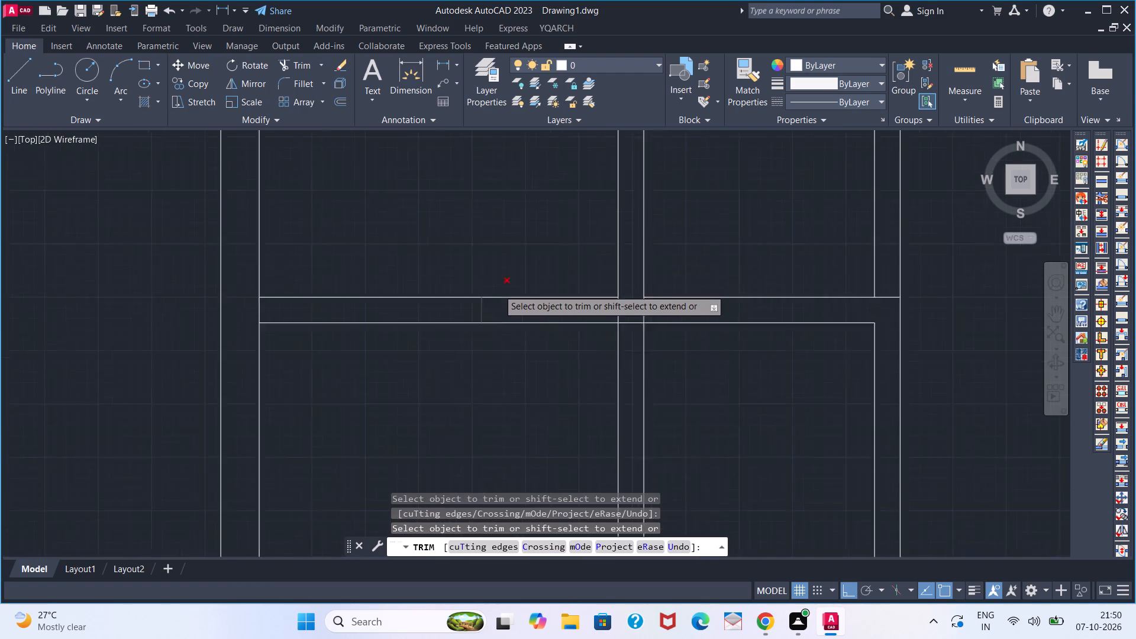
pyautogui.click(471, 323)
pyautogui.press('space')
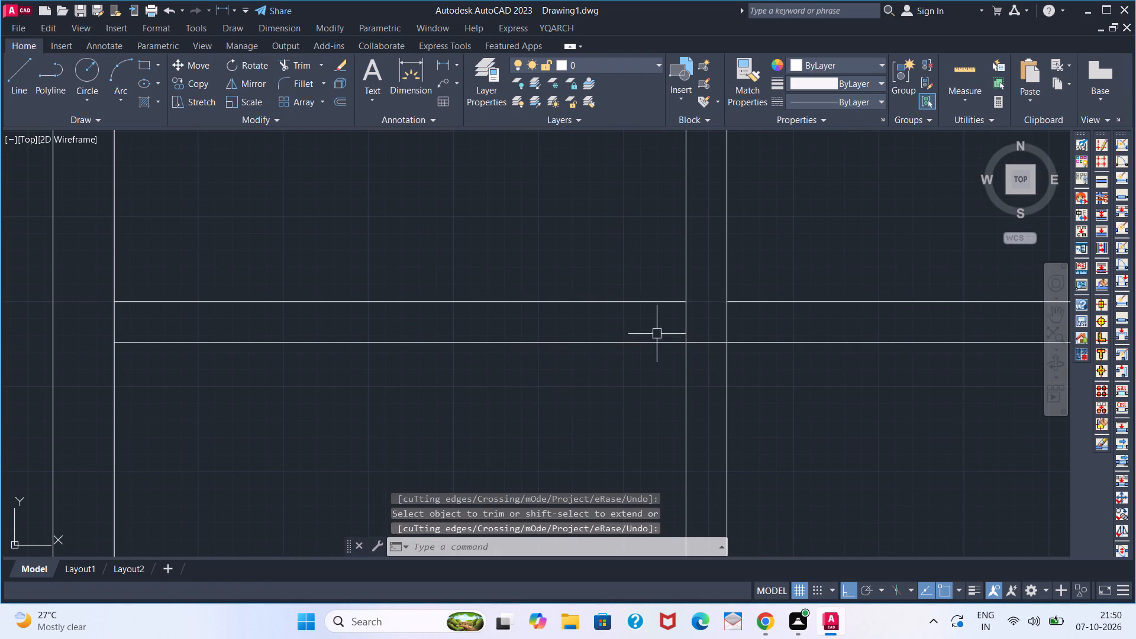
# Trim both partition faces inside the middle wall and the wall's lower line between them to clean the crossing.
pyautogui.press('space')
pyautogui.click(684, 327)
pyautogui.click(728, 322)
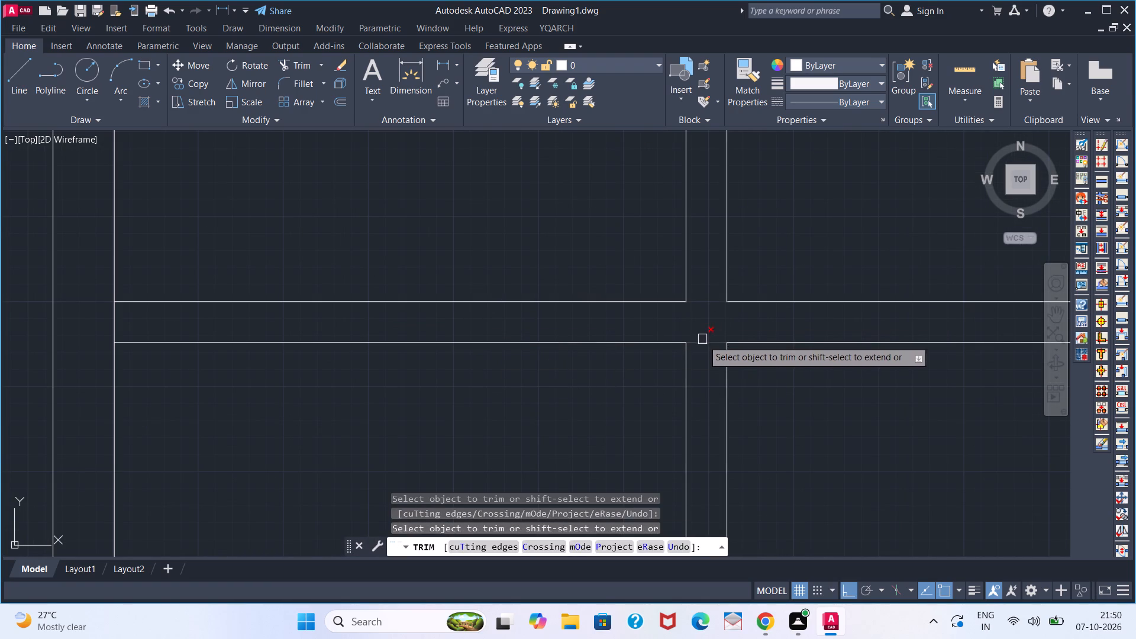
pyautogui.click(703, 343)
pyautogui.press('space')
# Extend the middle wall's lower line to the far face of the bedrooms' right wall.
pyautogui.scroll(-5, 611, 379)
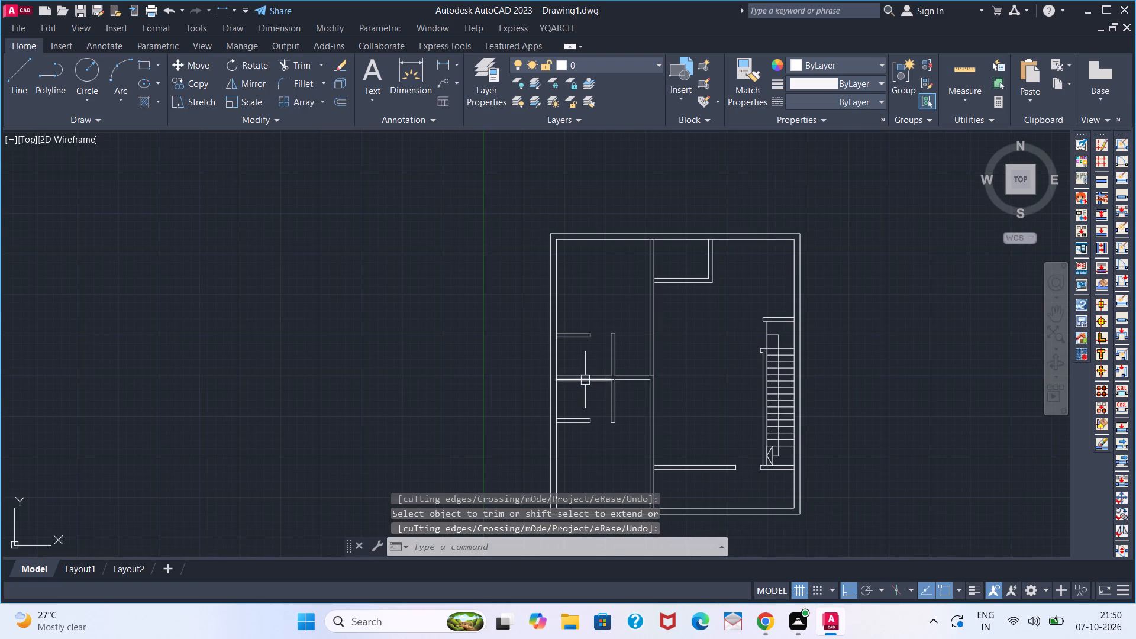
pyautogui.moveTo(579, 337); pyautogui.dragTo(530, 296, button='middle')
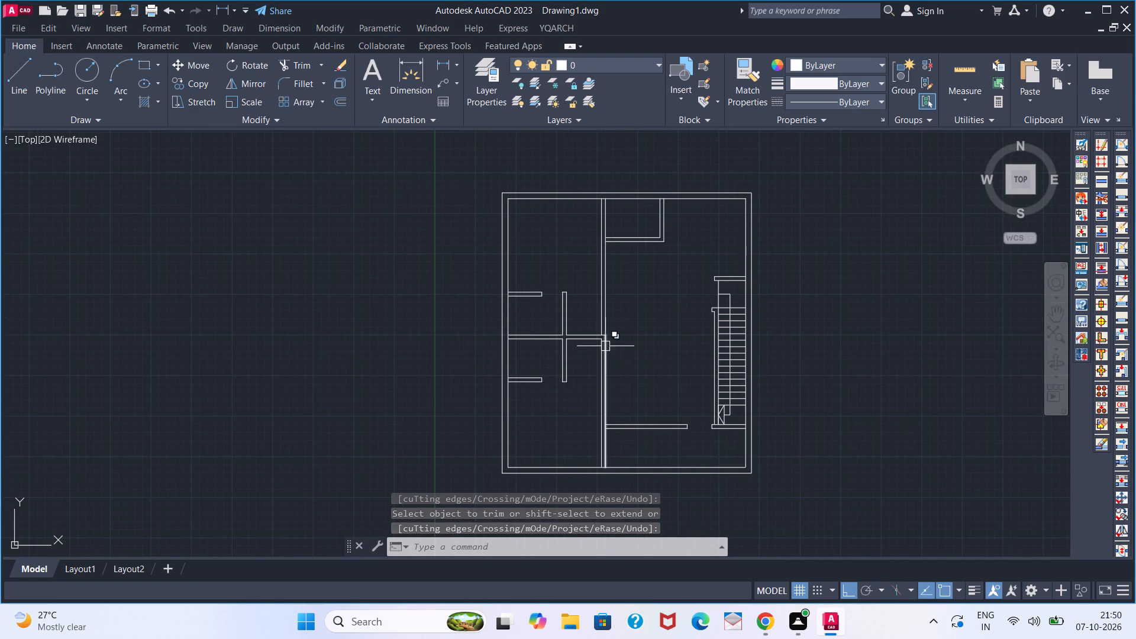
pyautogui.scroll(2, 583, 347)
pyautogui.scroll(-2, 632, 327)
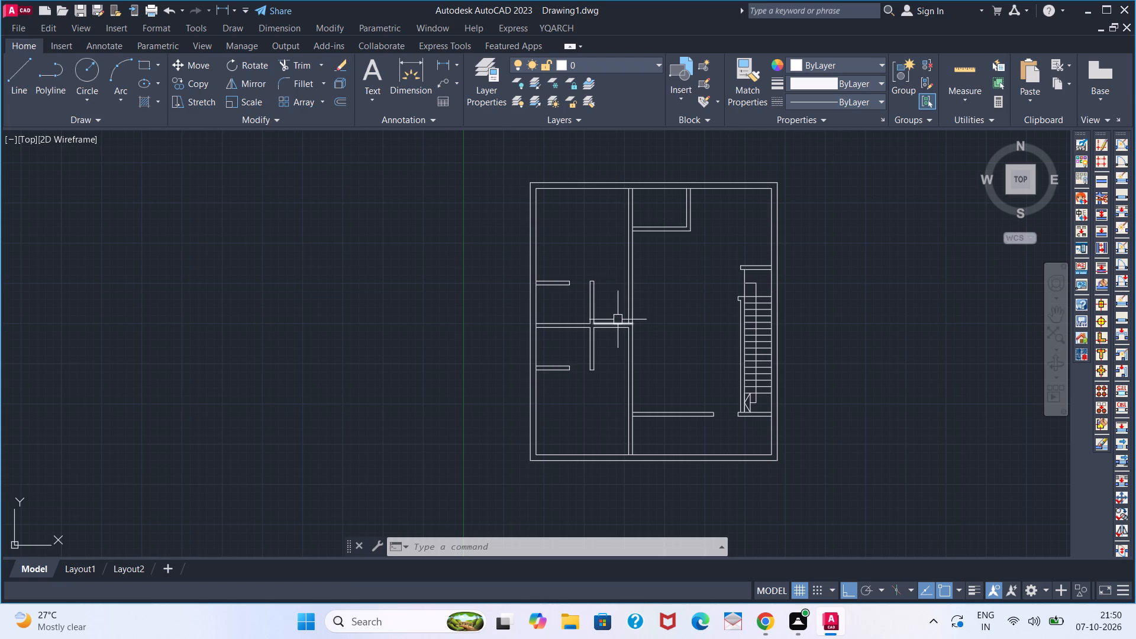
pyautogui.scroll(1, 623, 343)
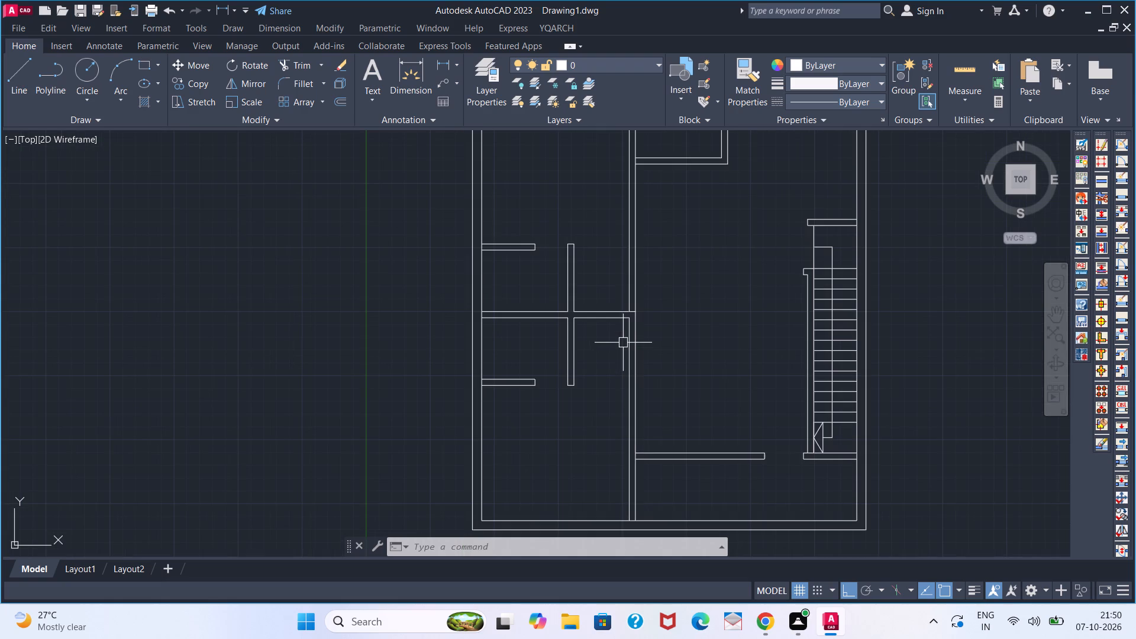
pyautogui.scroll(1, 632, 331)
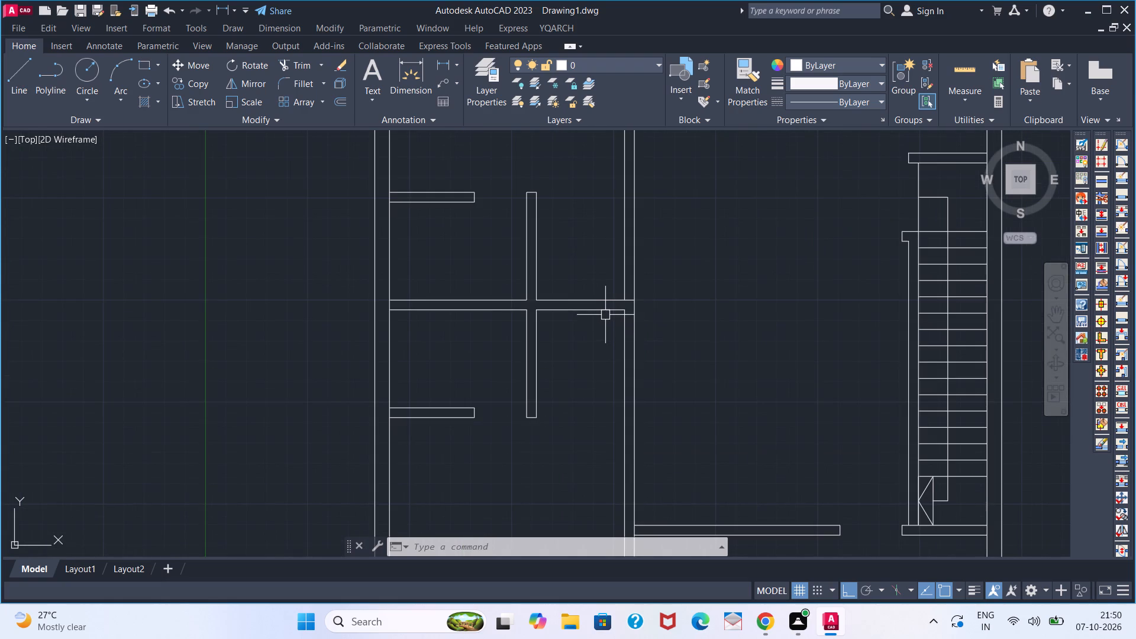
pyautogui.write('EX')
pyautogui.press('space')
pyautogui.click(606, 314)
pyautogui.press('space')
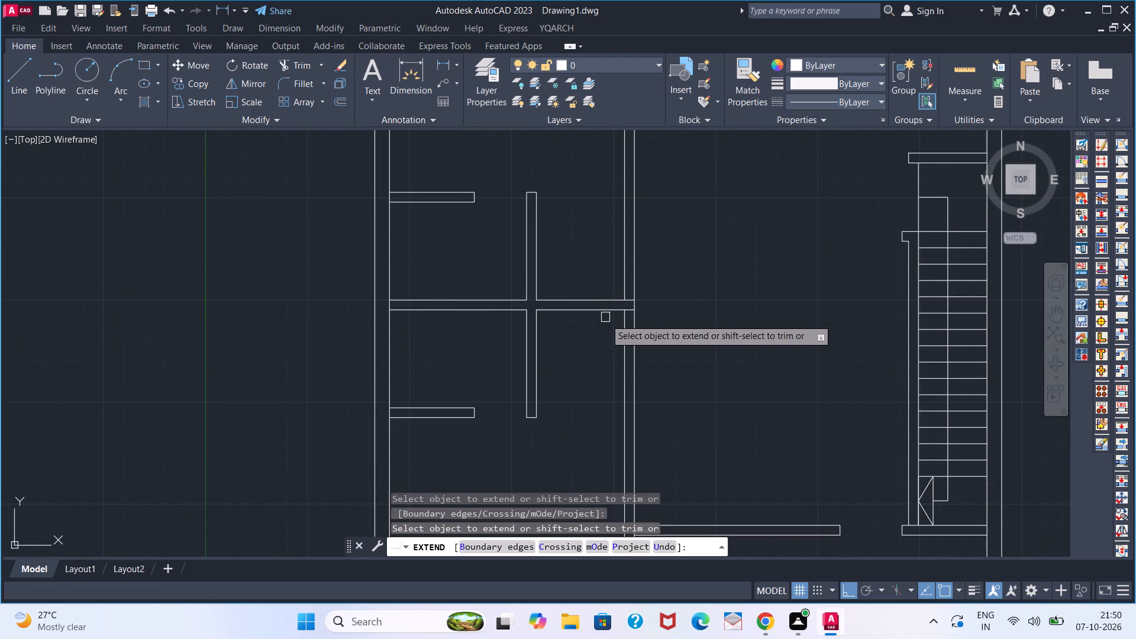
# Offset the middle wall's lower line down and its upper line up by 3'2", right of the partition.
pyautogui.press('o')
pyautogui.press('Return')
pyautogui.press('3')
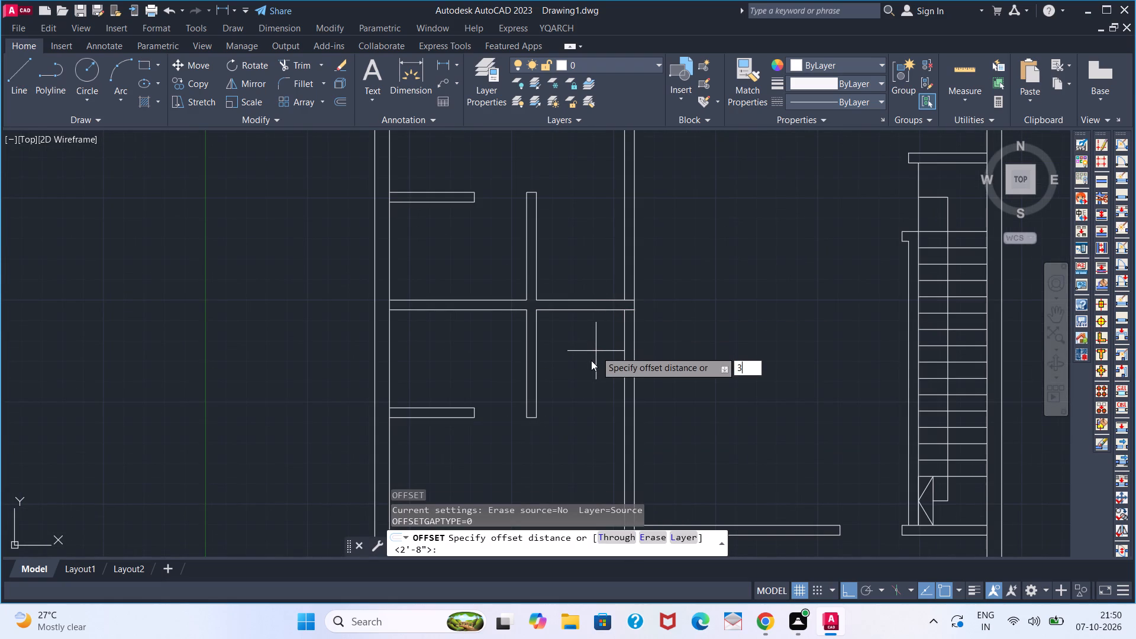
pyautogui.press("'")
pyautogui.press('2')
pyautogui.press('Return')
pyautogui.click(598, 311)
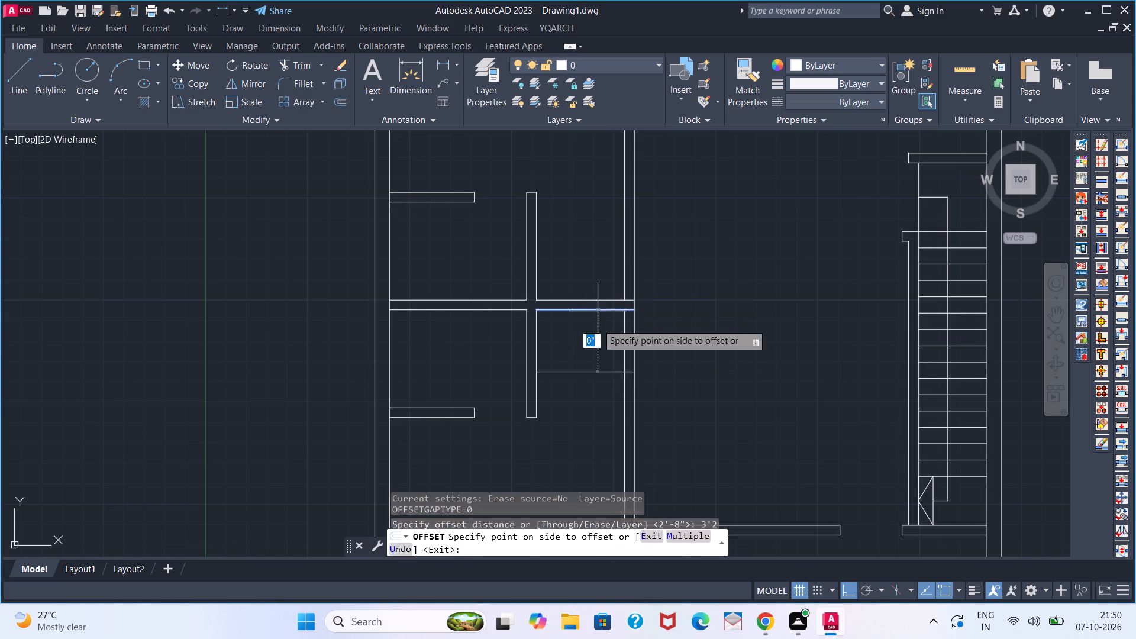
pyautogui.click(596, 357)
pyautogui.click(599, 303)
pyautogui.click(599, 217)
pyautogui.press('space')
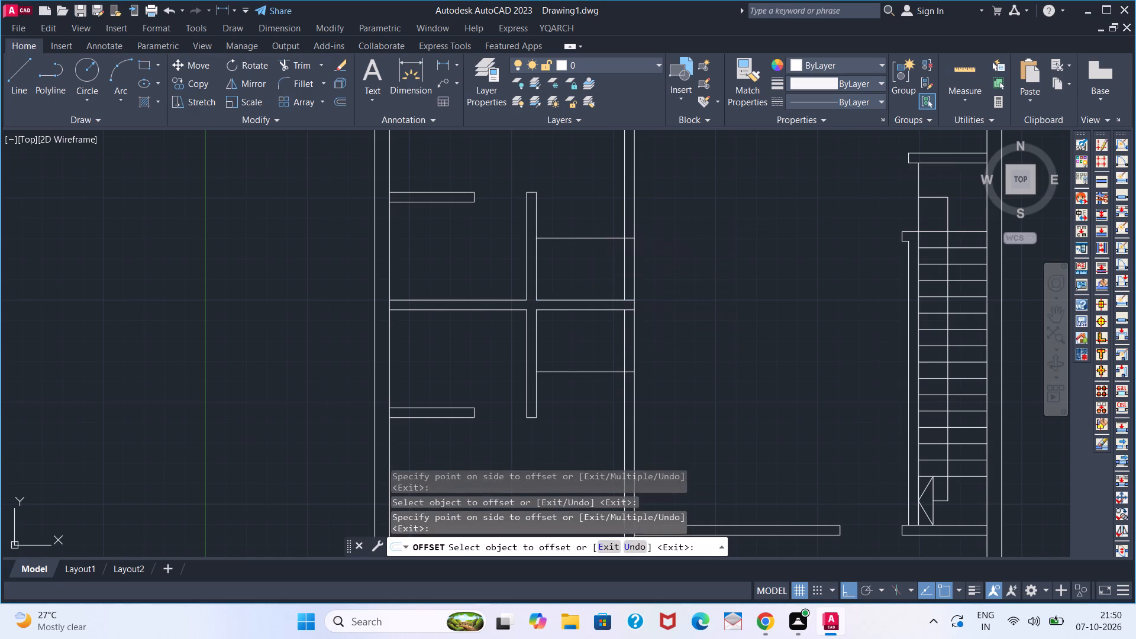
# Trim the bedrooms' right wall between the middle wall and both offset lines, and remove the offset lines beyond the wall ends.
pyautogui.press('t')
pyautogui.write('R')
pyautogui.press('space')
pyautogui.click(602, 272)
pyautogui.click(660, 270)
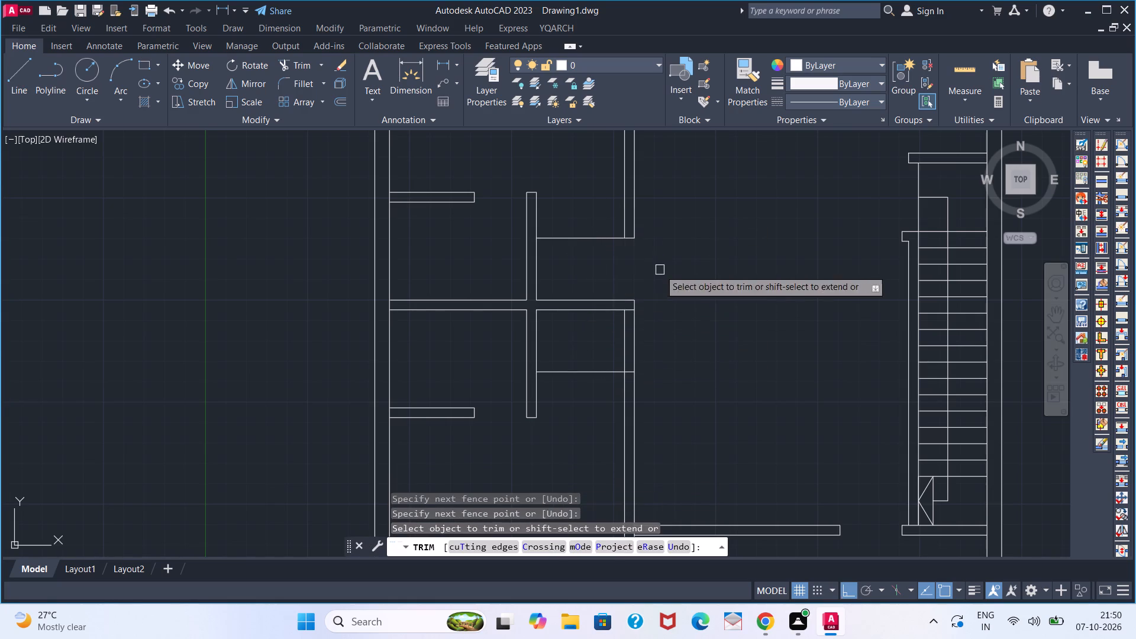
pyautogui.click(638, 340)
pyautogui.click(625, 342)
pyautogui.click(588, 372)
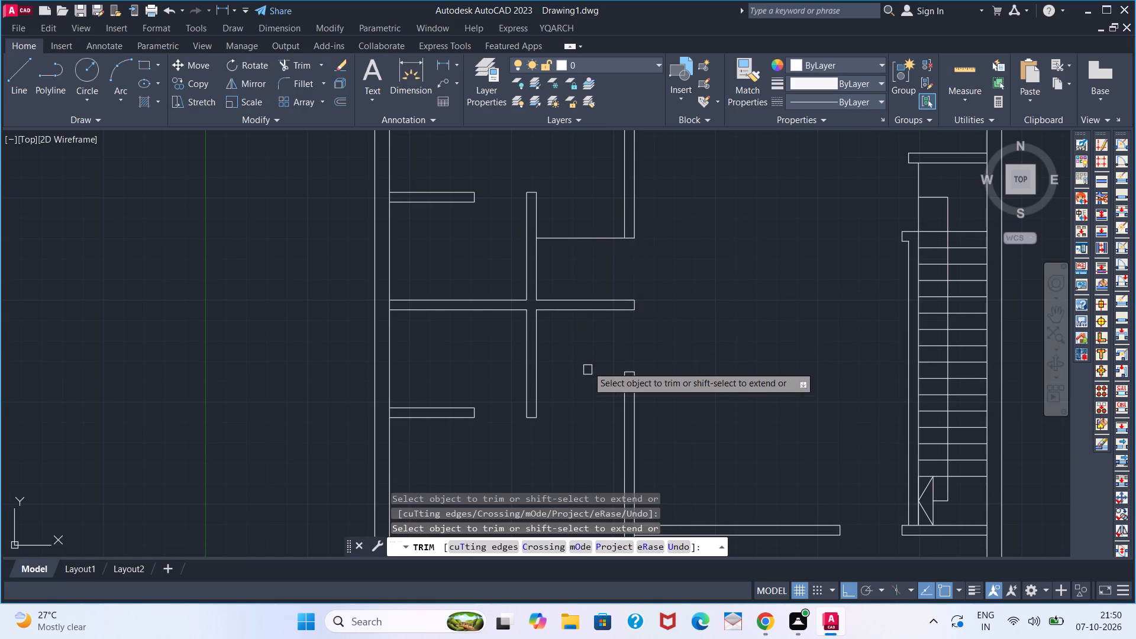
pyautogui.click(580, 232)
pyautogui.click(579, 257)
pyautogui.press('space')
# Draw a return above the middle wall's free end: 2" up, 6" left and back down to the wall.
pyautogui.scroll(-3, 598, 263)
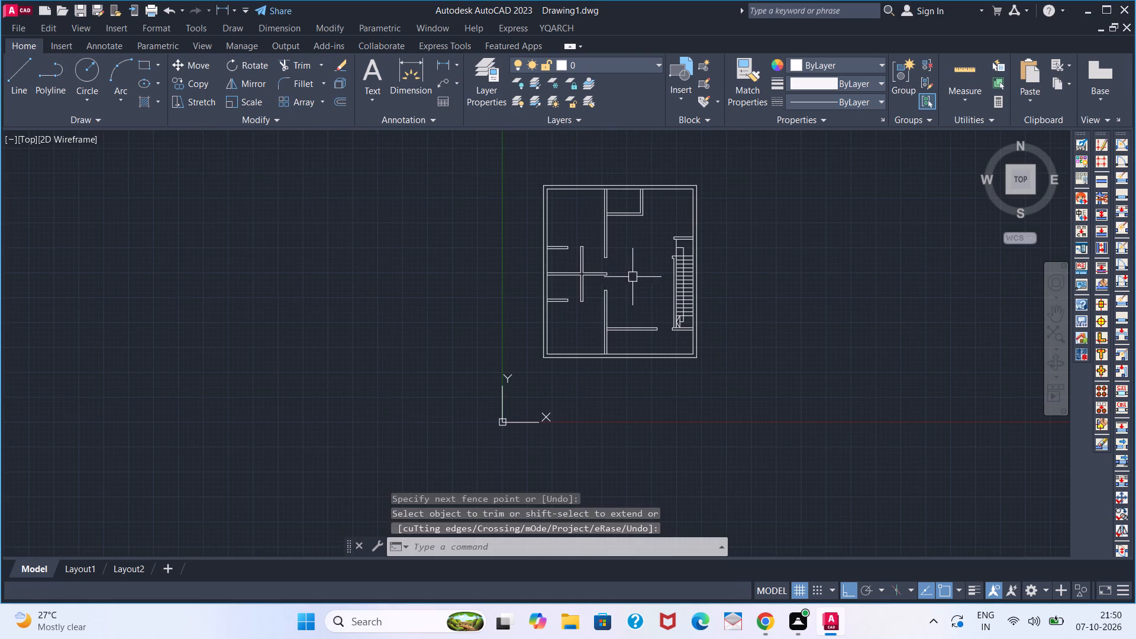
pyautogui.scroll(2, 614, 267)
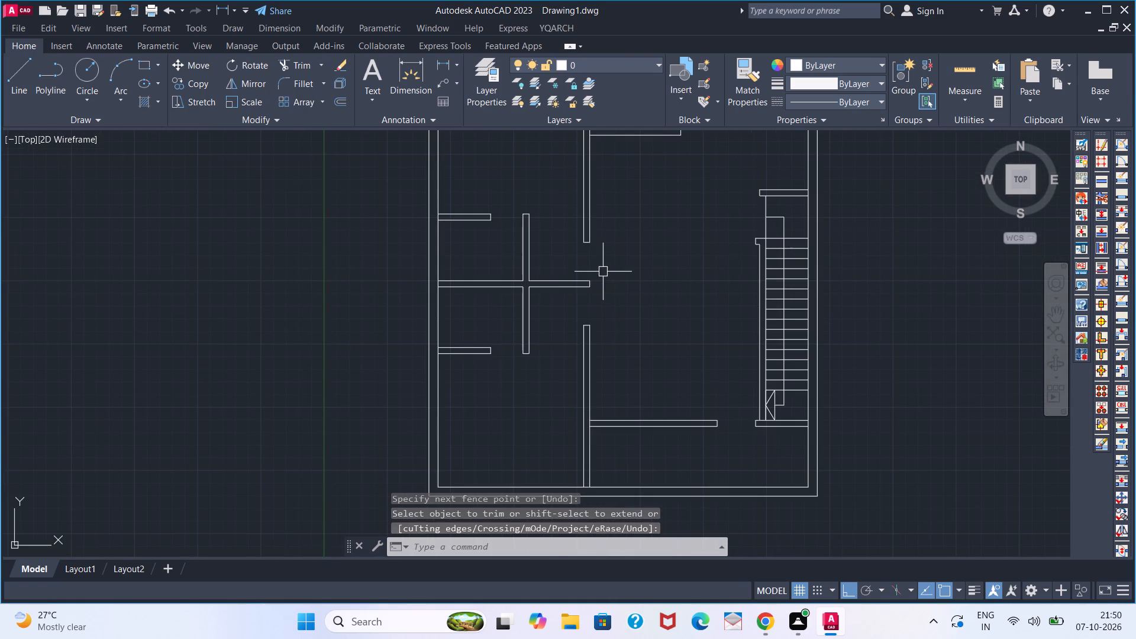
pyautogui.press('l')
pyautogui.press('Return')
pyautogui.scroll(1, 586, 286)
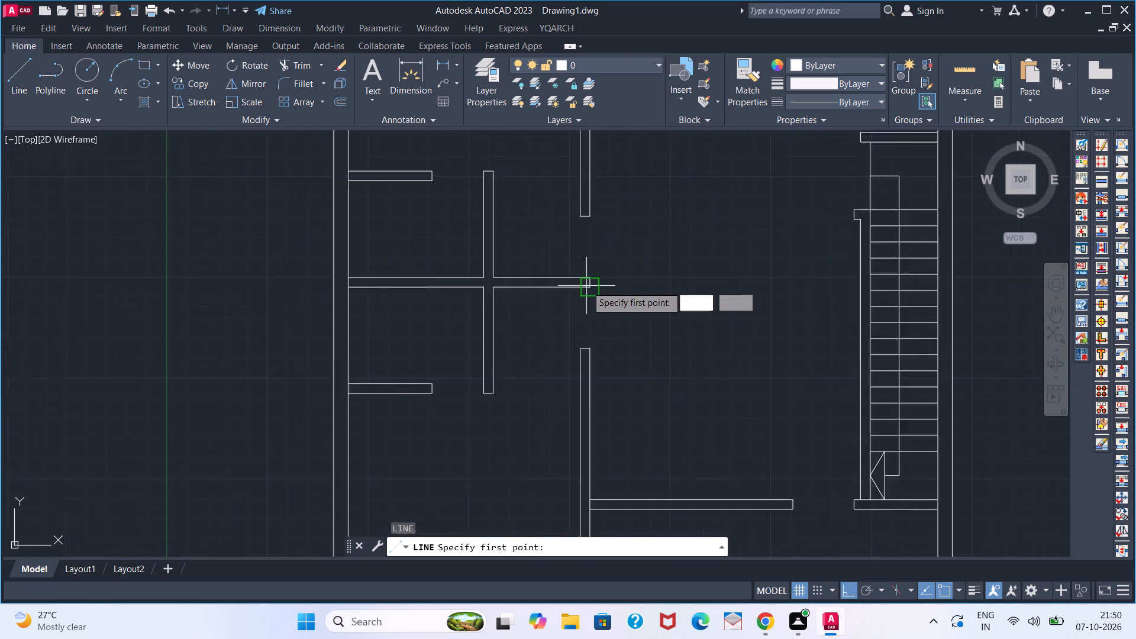
pyautogui.scroll(1, 586, 286)
pyautogui.click(588, 270)
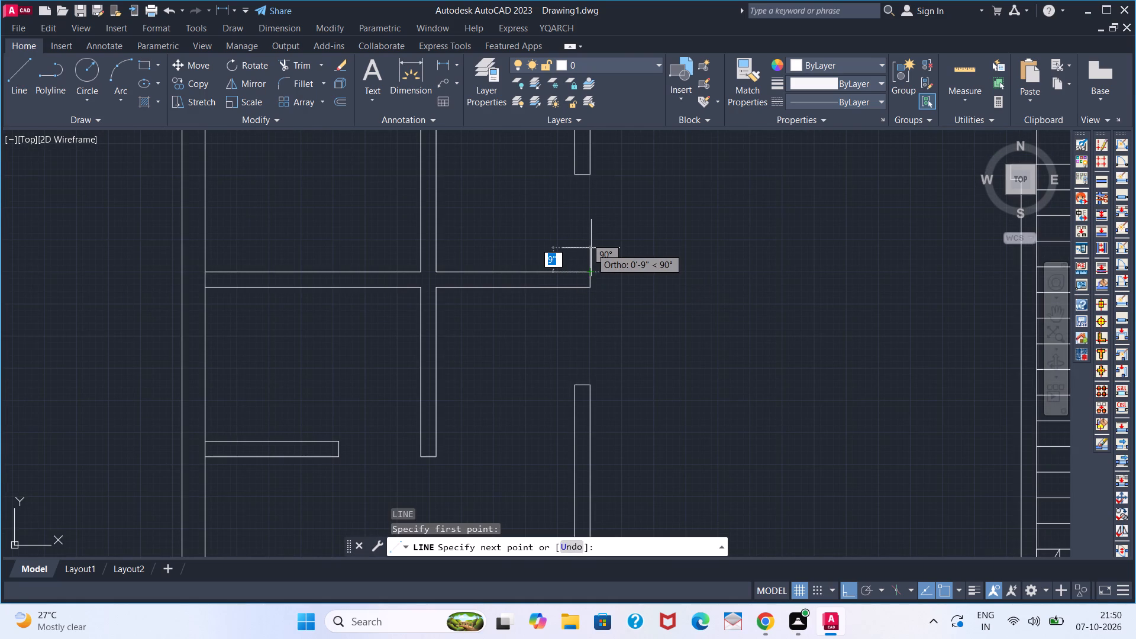
pyautogui.press('2')
pyautogui.press('Return')
pyautogui.scroll(1, 591, 248)
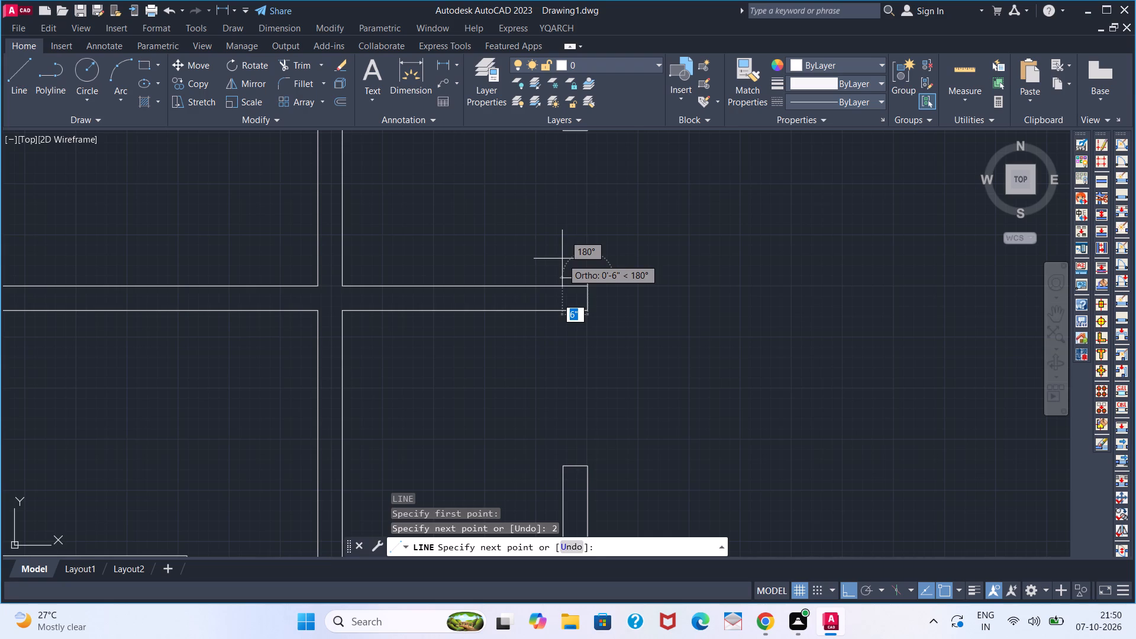
pyautogui.press('6')
pyautogui.press('Return')
pyautogui.scroll(1, 577, 250)
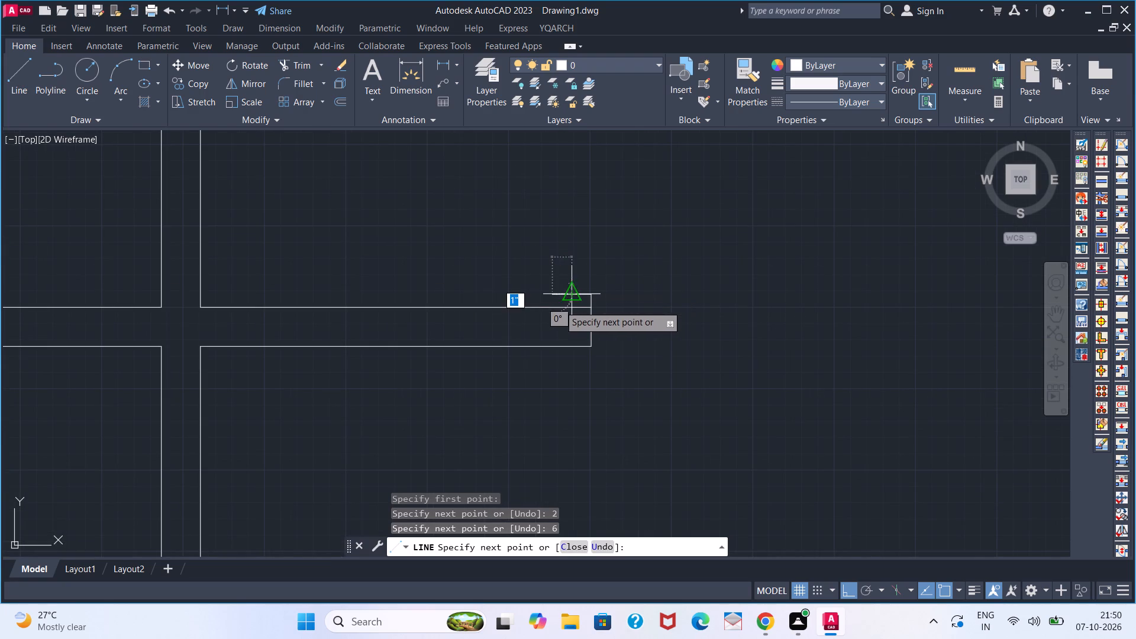
pyautogui.click(556, 306)
pyautogui.press('space')
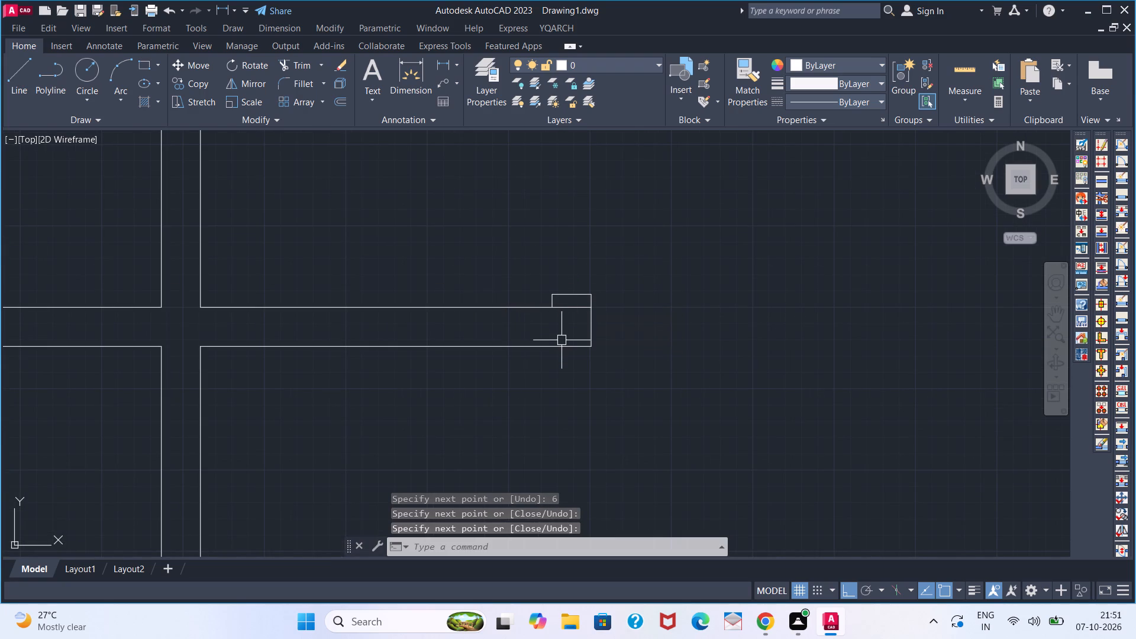
# Draw a matching return below the middle wall's free end: 2" down, 6" right and back up to the corner.
pyautogui.press('space')
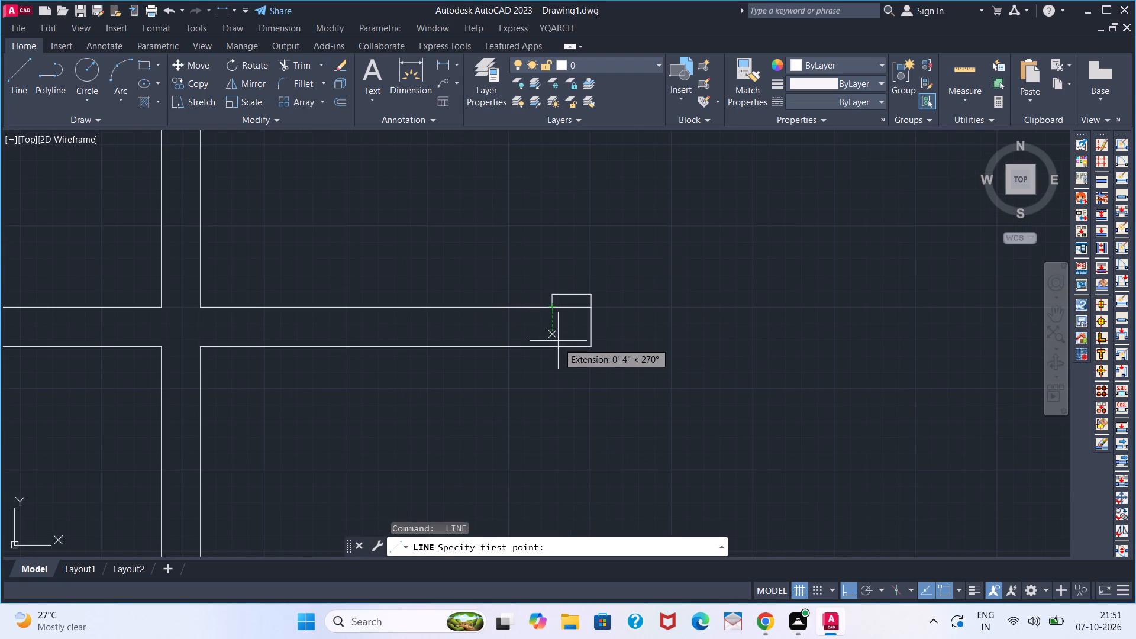
pyautogui.click(557, 356)
pyautogui.press('2')
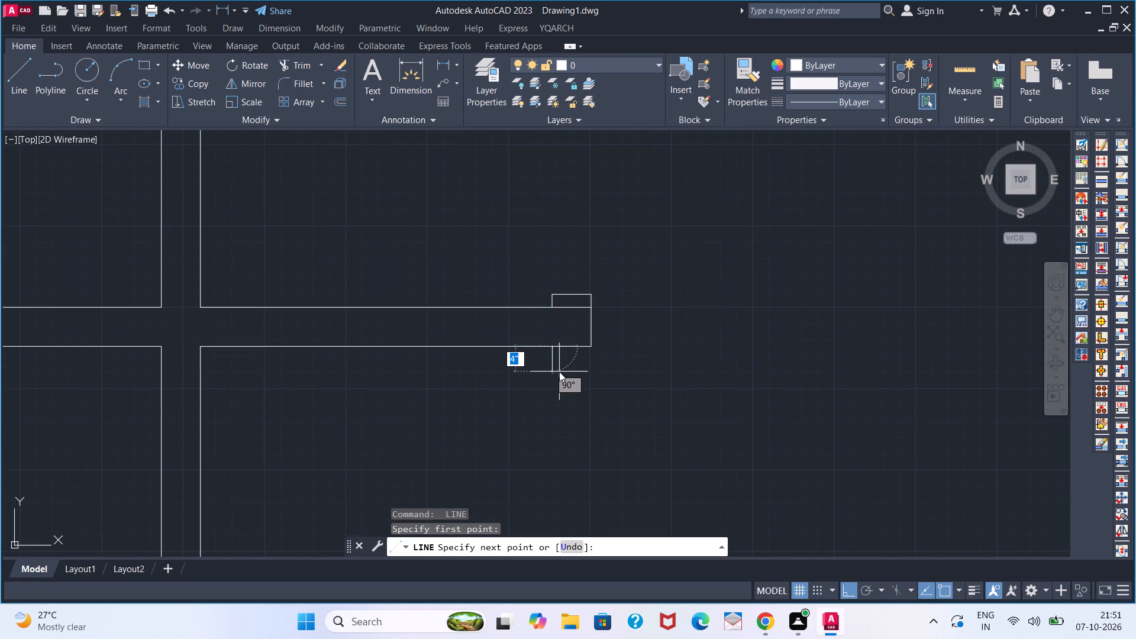
pyautogui.press('Return')
pyautogui.press('6')
pyautogui.press('Return')
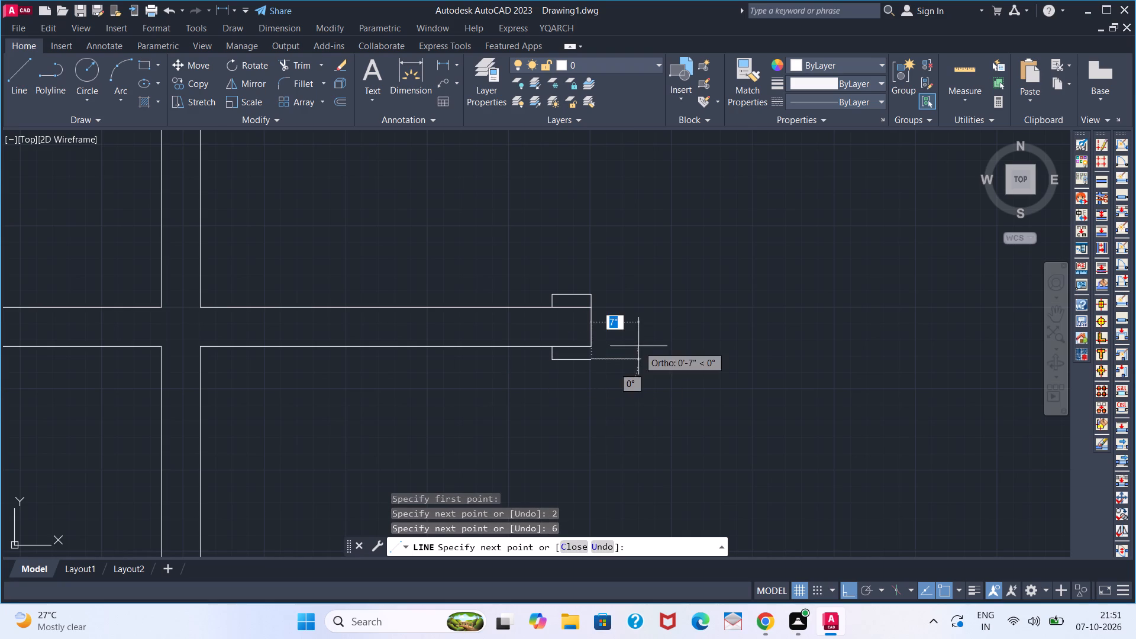
pyautogui.click(593, 343)
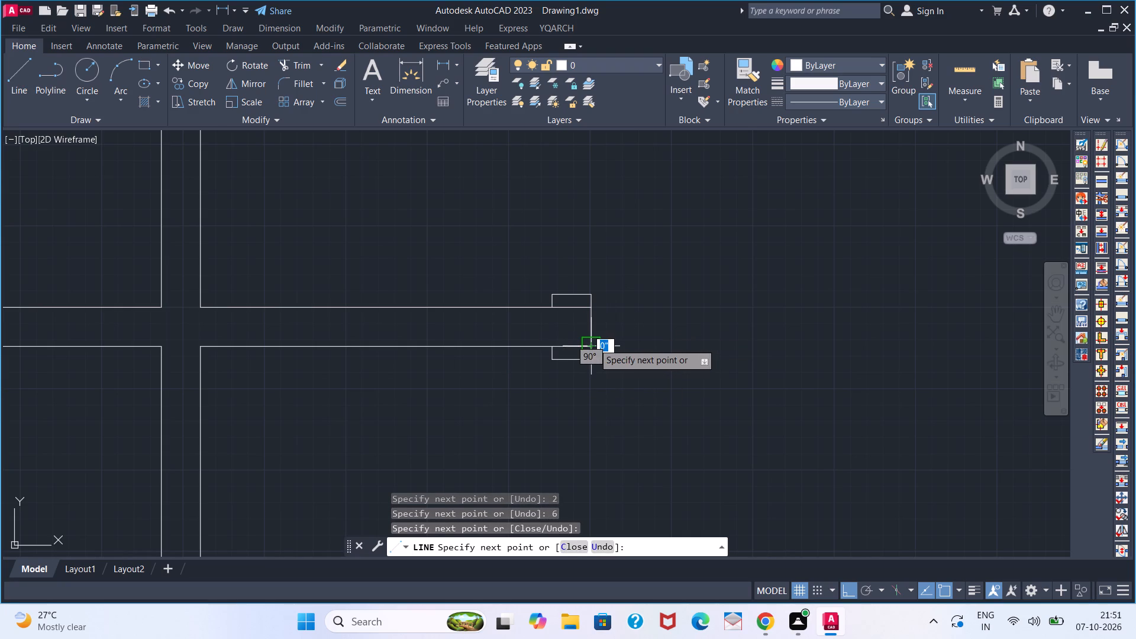
pyautogui.press('space')
# Trim the middle wall's two lines inside the upper and lower returns at its free end.
pyautogui.press('t')
pyautogui.press('r')
pyautogui.press('space')
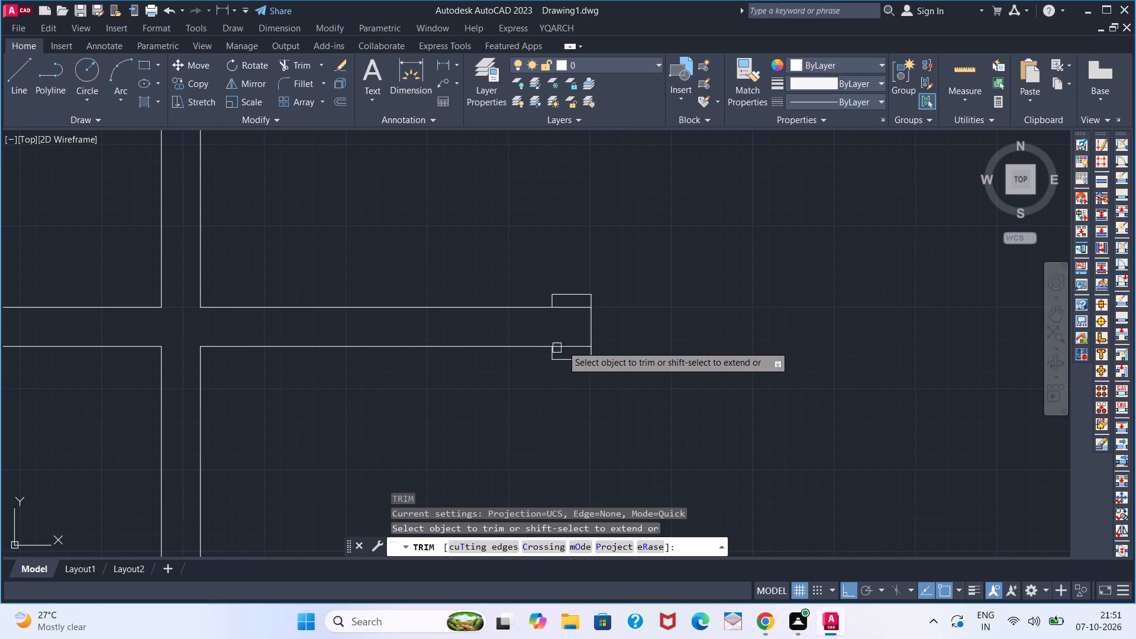
pyautogui.click(572, 344)
pyautogui.click(572, 309)
pyautogui.press('space')
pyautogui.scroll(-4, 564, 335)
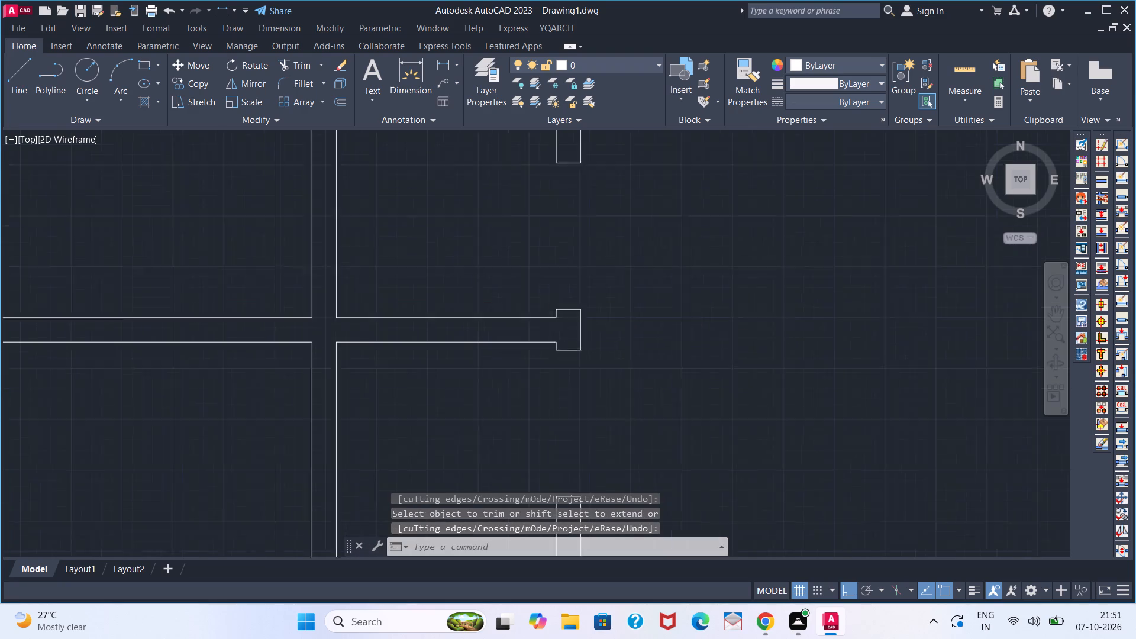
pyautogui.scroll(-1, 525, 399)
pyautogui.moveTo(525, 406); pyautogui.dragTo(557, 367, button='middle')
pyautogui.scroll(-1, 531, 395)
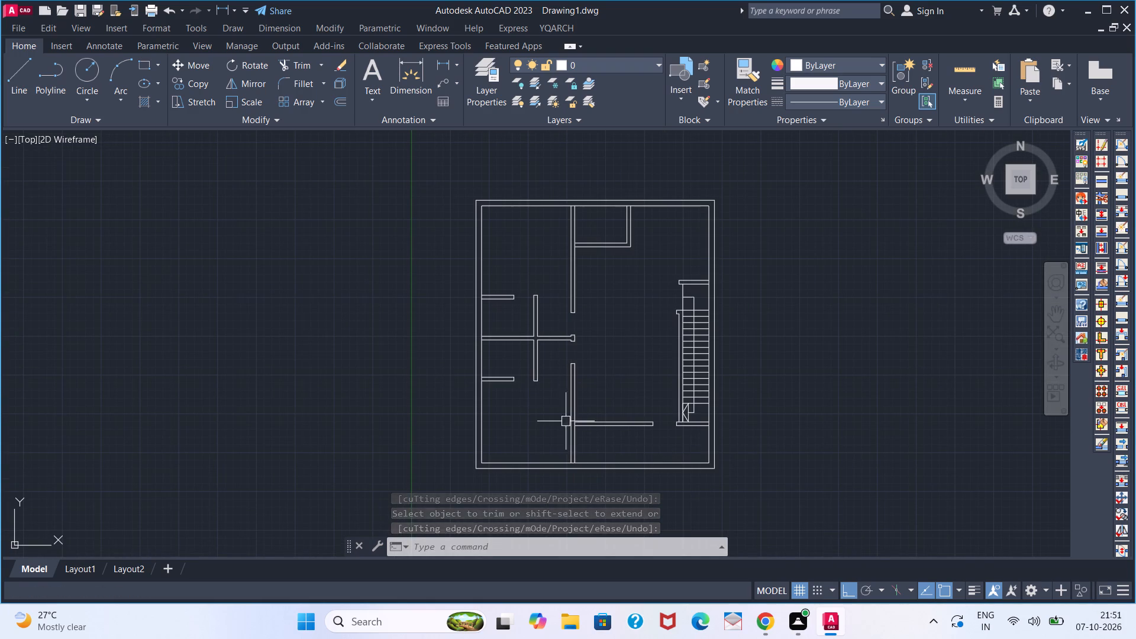
# Draw a return at the upper end of the short vertical wall crossing the middle wall: 2" left, 6" down and right to the wall.
pyautogui.moveTo(690, 420); pyautogui.dragTo(564, 388, button='middle')
pyautogui.scroll(3, 537, 399)
pyautogui.scroll(-1, 537, 399)
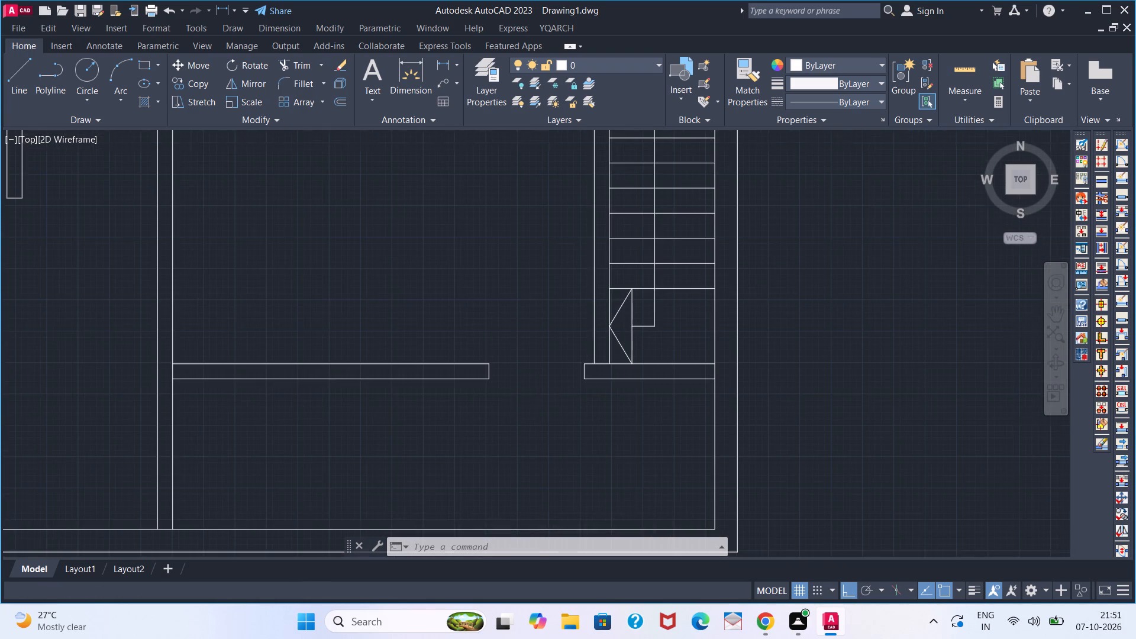
pyautogui.scroll(-2, 537, 399)
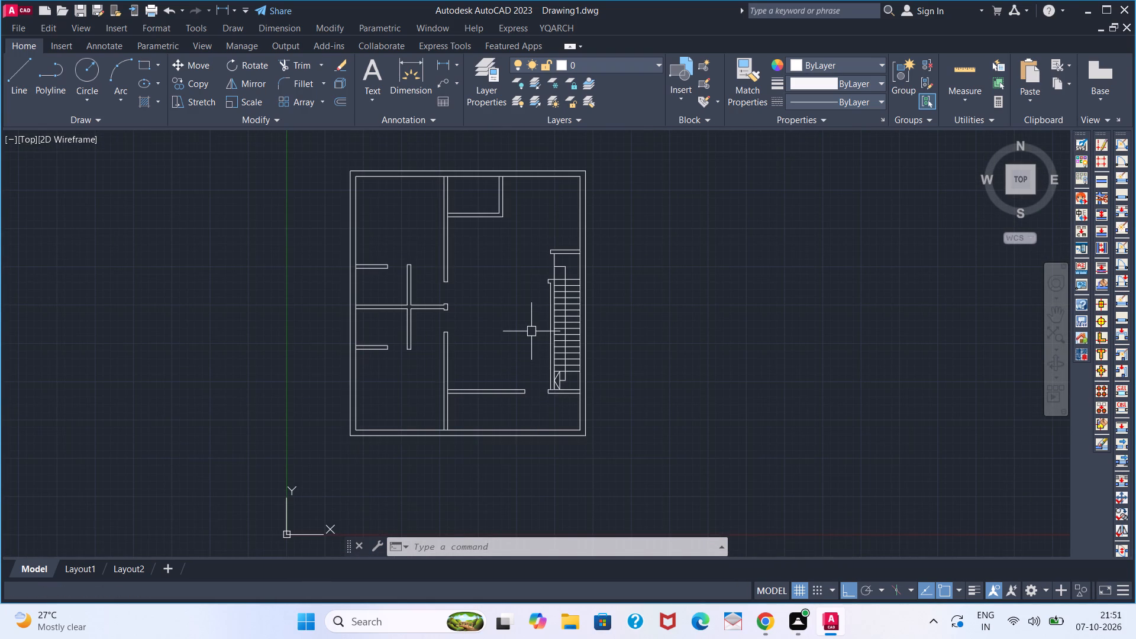
pyautogui.scroll(1, 515, 312)
pyautogui.scroll(-1, 514, 311)
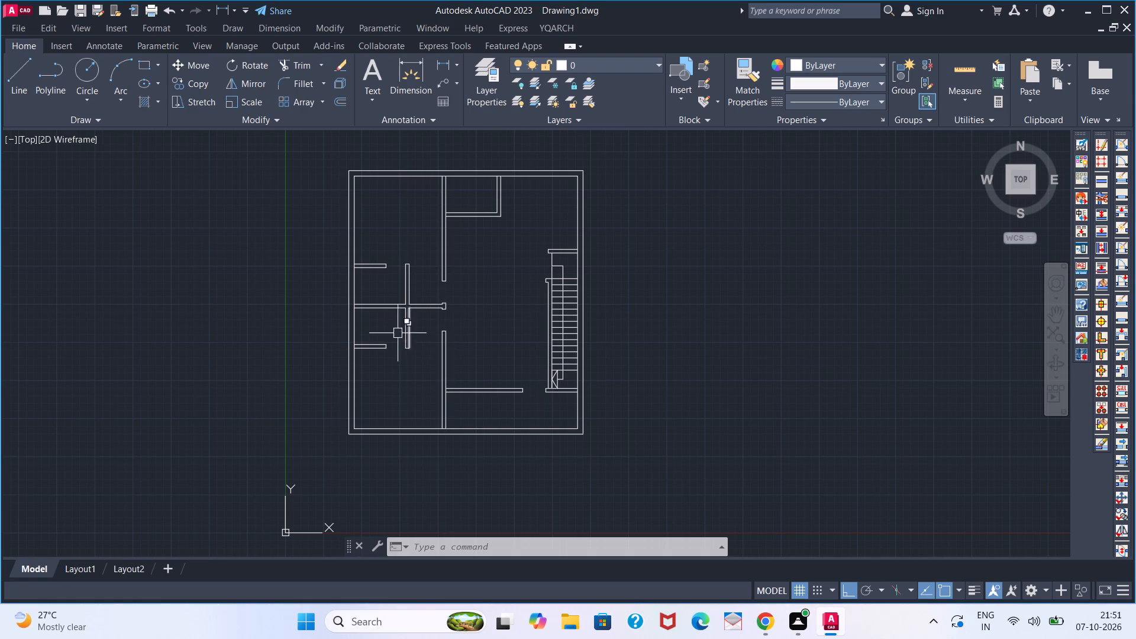
pyautogui.scroll(2, 396, 263)
pyautogui.press('l')
pyautogui.press('Return')
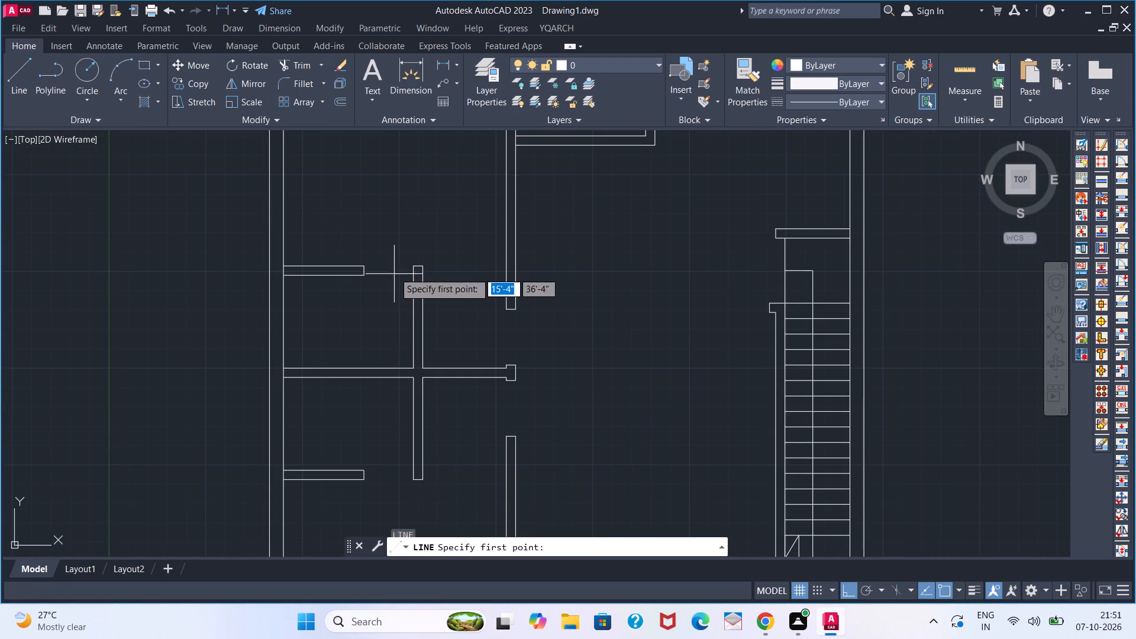
pyautogui.click(406, 266)
pyautogui.press('2')
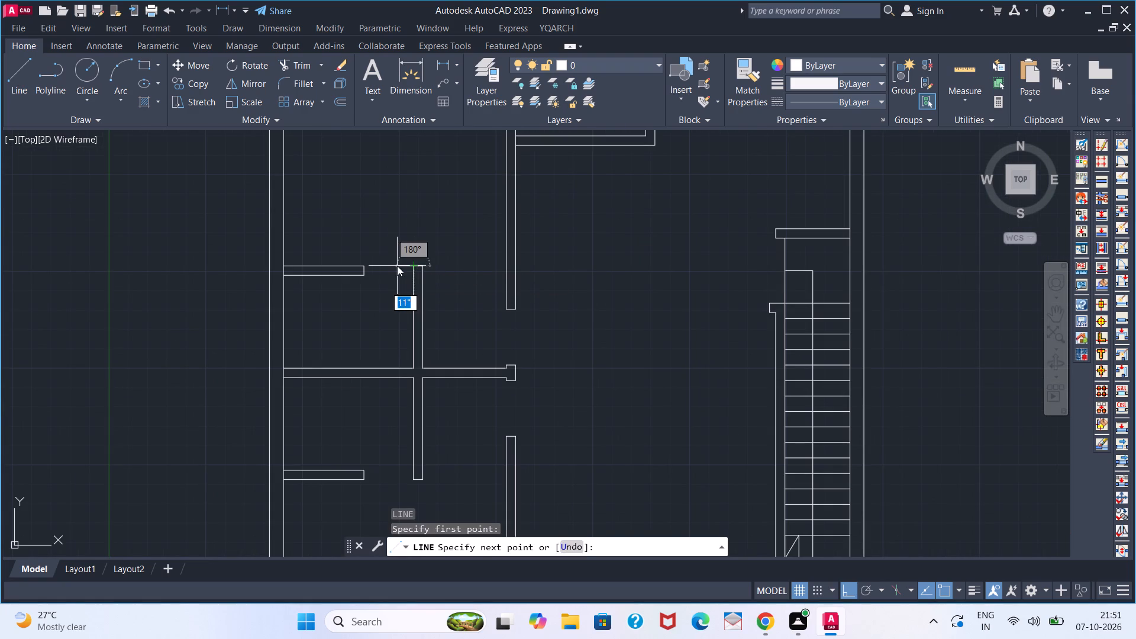
pyautogui.press('Return')
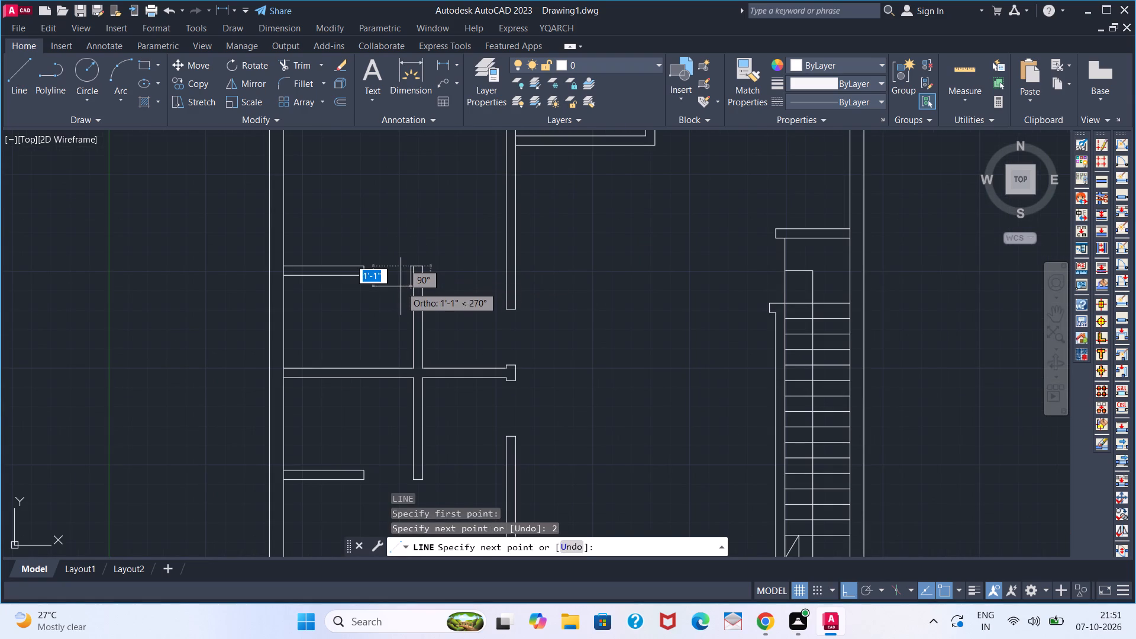
pyautogui.press('6')
pyautogui.press('Return')
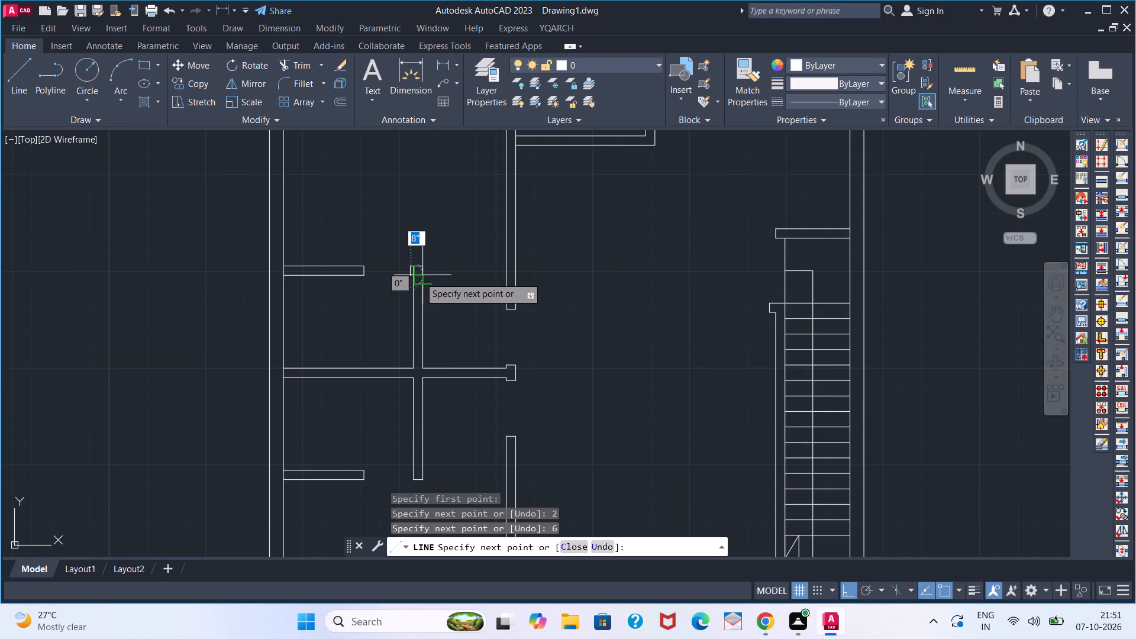
pyautogui.scroll(8, 419, 275)
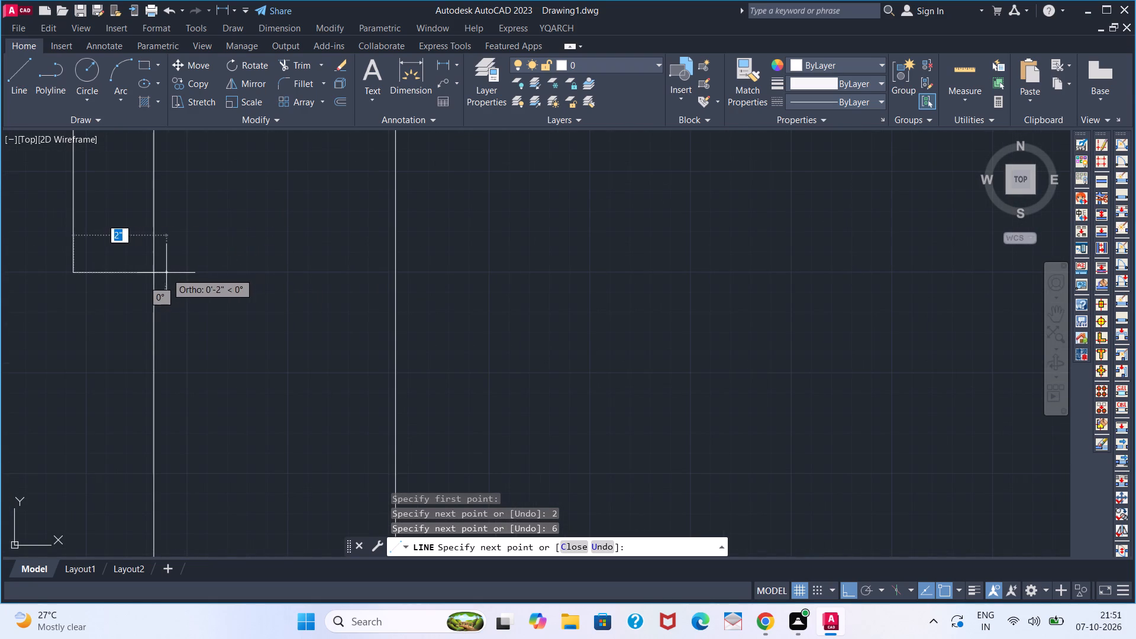
pyautogui.click(156, 272)
pyautogui.press('space')
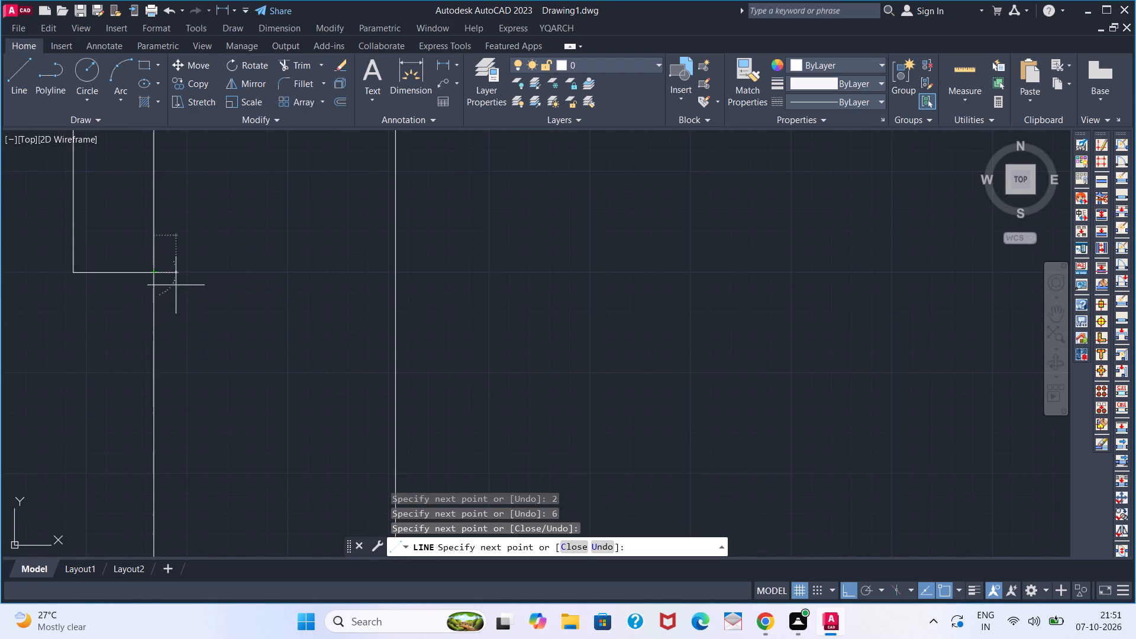
# Trim the short vertical wall's left line inside the return at its upper end.
pyautogui.write('TR')
pyautogui.press('space')
pyautogui.click(148, 244)
pyautogui.click(167, 244)
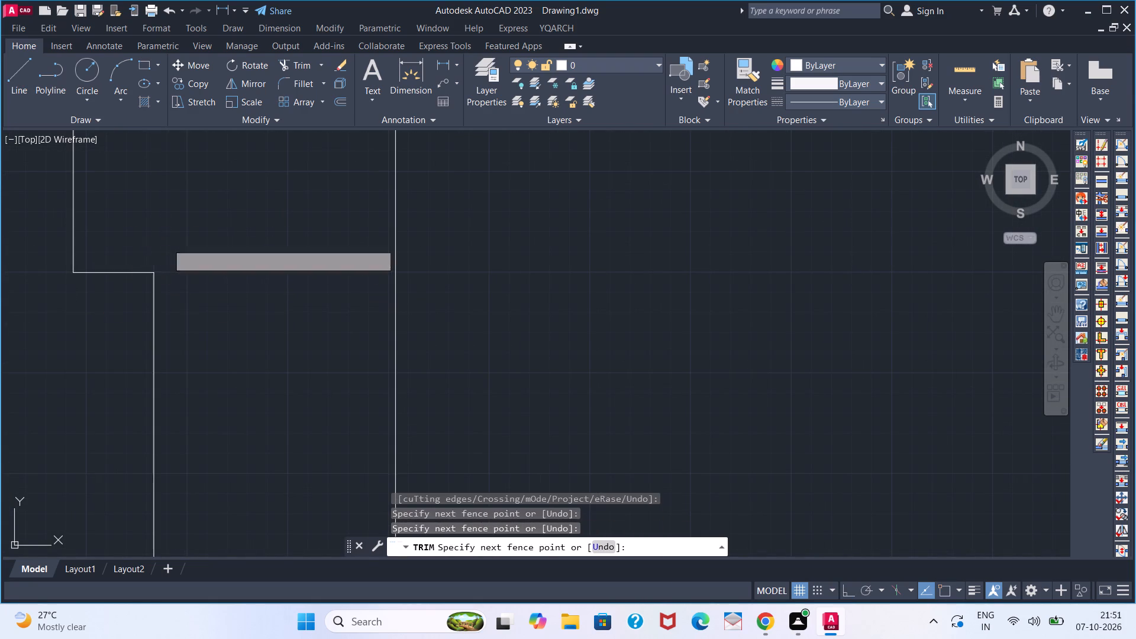
pyautogui.scroll(-9, 202, 277)
pyautogui.moveTo(206, 495); pyautogui.dragTo(273, 240, button='middle')
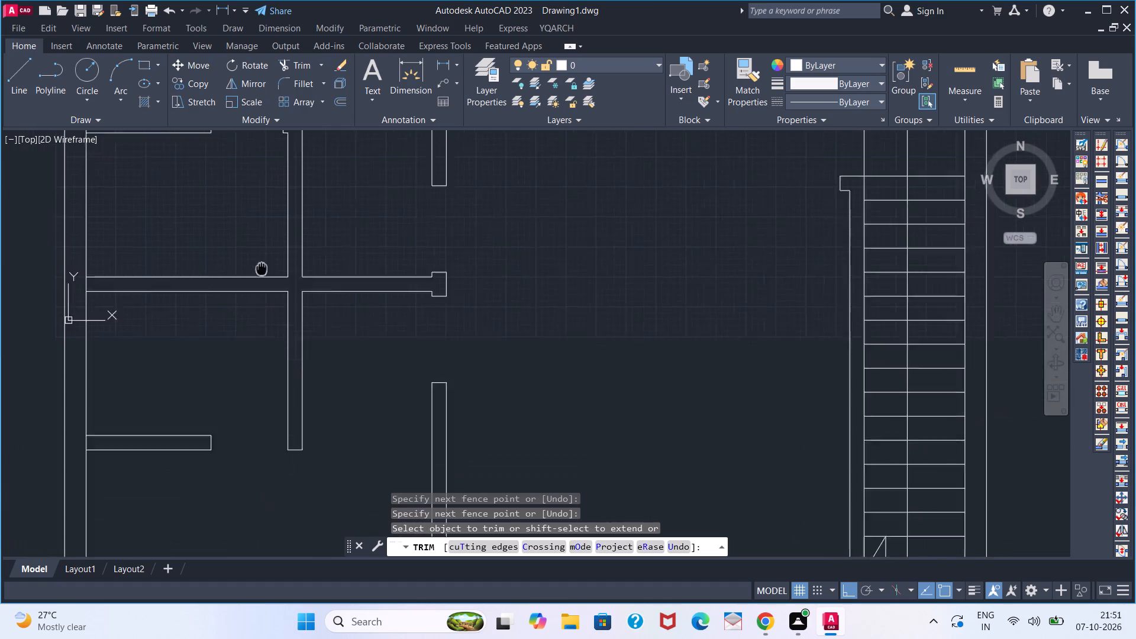
pyautogui.moveTo(273, 240); pyautogui.dragTo(276, 228, button='middle')
pyautogui.press('space')
# Draw a matching return at the short vertical wall's lower end: 2" left, 6" up and right back to the wall.
pyautogui.write('L')
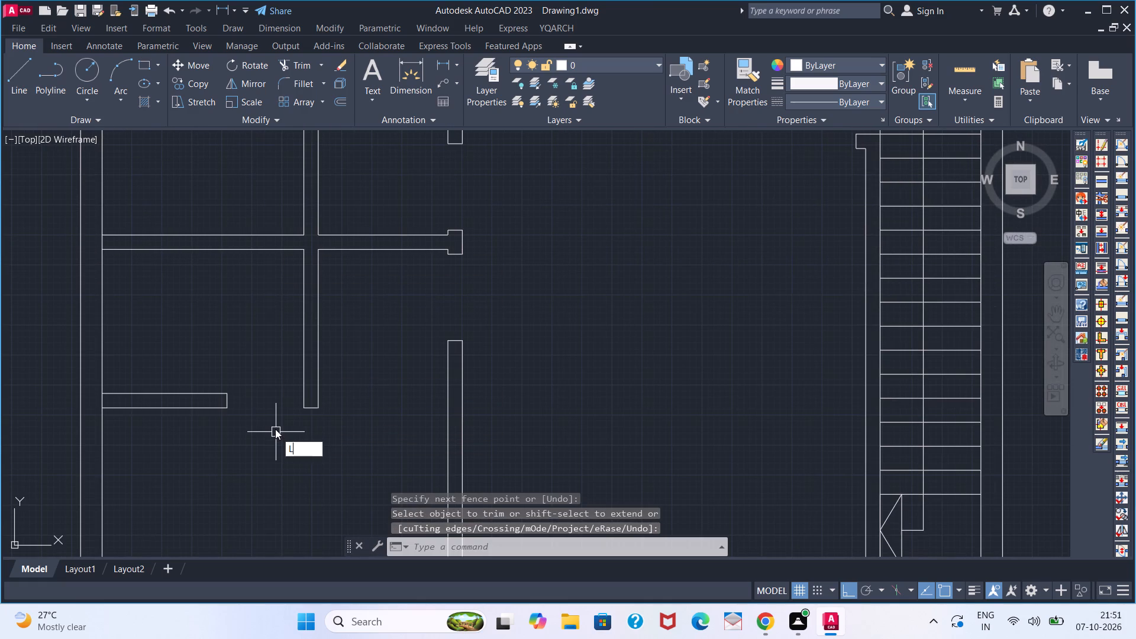
pyautogui.press('Return')
pyautogui.click(295, 411)
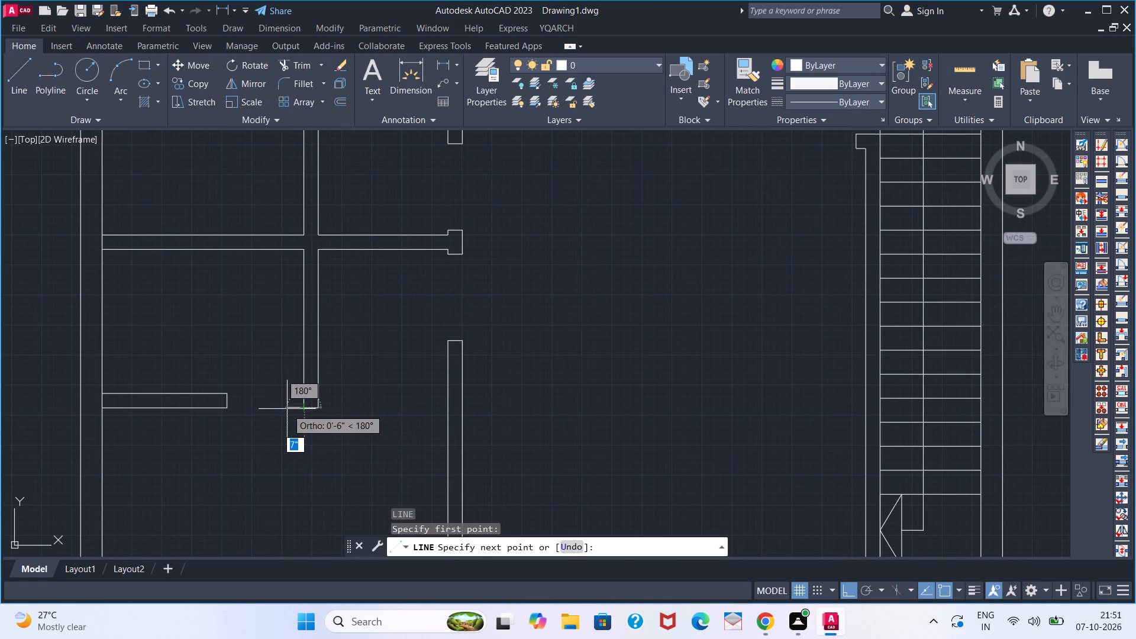
pyautogui.press('2')
pyautogui.press('Return')
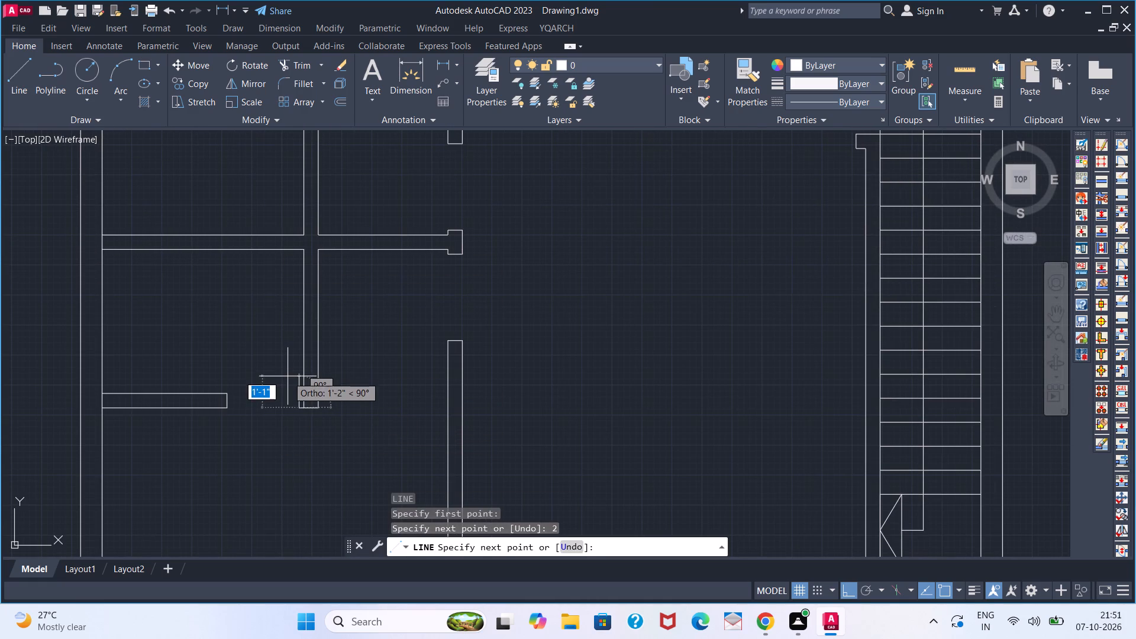
pyautogui.press('6')
pyautogui.press('Return')
pyautogui.scroll(2, 308, 387)
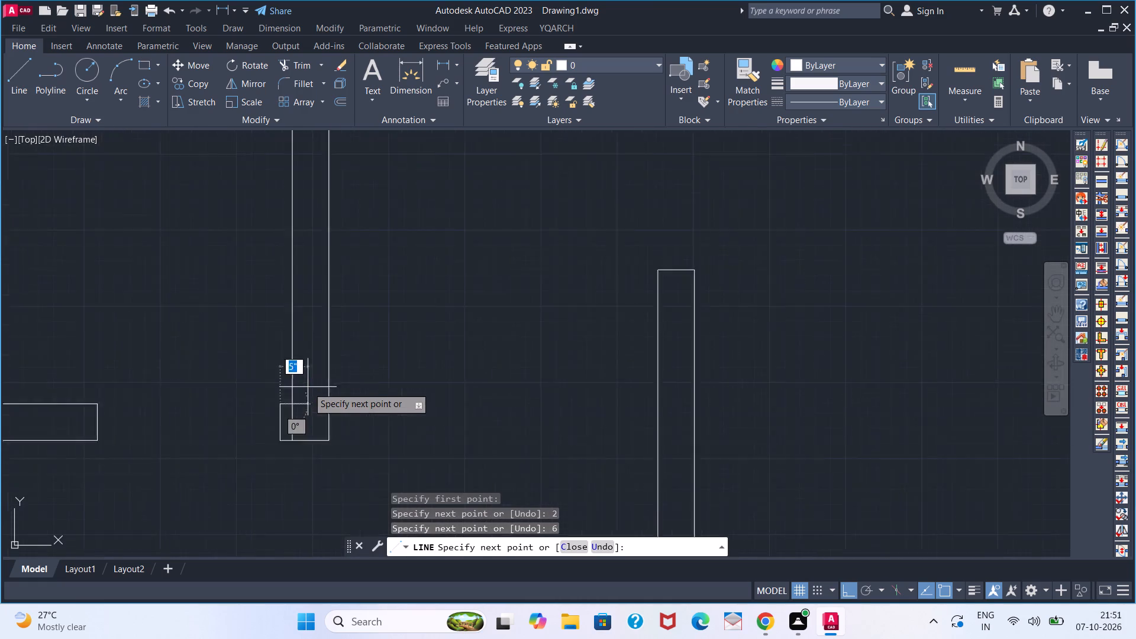
pyautogui.scroll(1, 308, 387)
pyautogui.click(288, 418)
pyautogui.press('space')
# Trim the short vertical wall's left line inside the return at its lower end.
pyautogui.write('TR')
pyautogui.press('space')
pyautogui.click(279, 445)
pyautogui.press('space')
# Draw a line along the inner face of the small top room's lower wall, between its two inner corners.
pyautogui.scroll(-4, 280, 445)
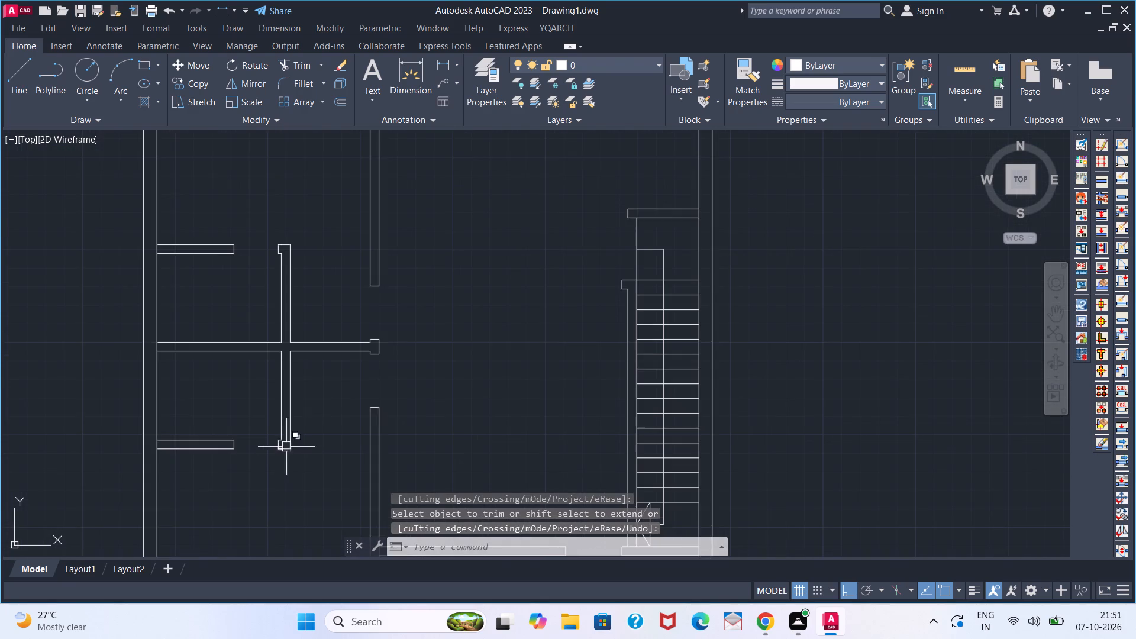
pyautogui.moveTo(320, 388); pyautogui.dragTo(338, 420, button='middle')
pyautogui.scroll(-2, 341, 421)
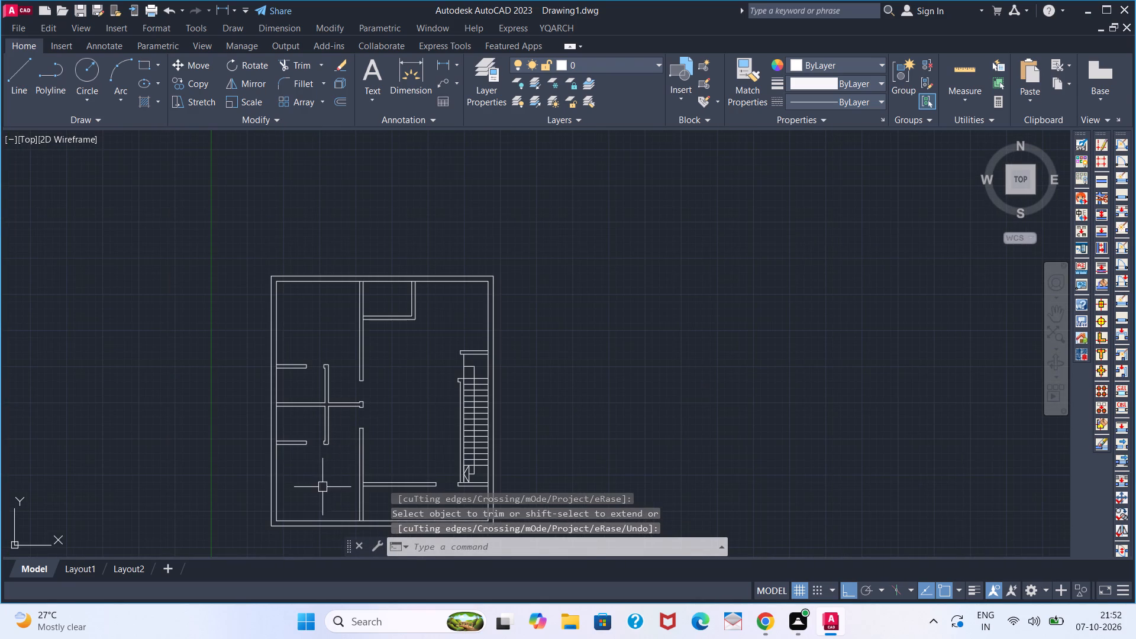
pyautogui.moveTo(325, 480); pyautogui.dragTo(340, 434, button='middle')
pyautogui.middleClick(335, 419)
pyautogui.moveTo(322, 404); pyautogui.dragTo(277, 399, button='middle')
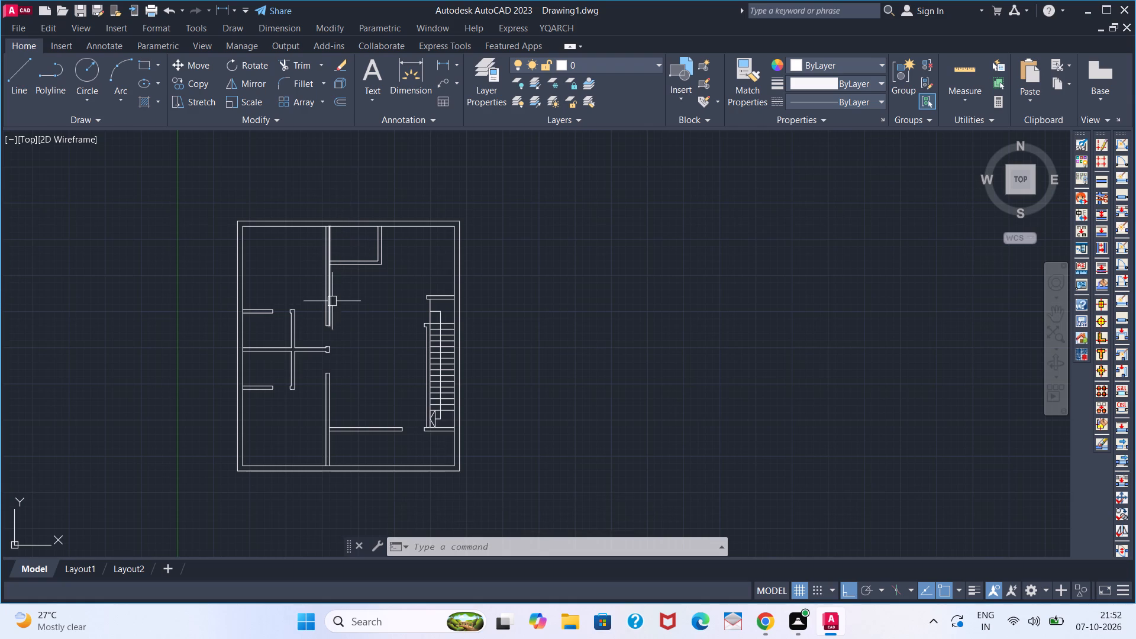
pyautogui.press('l')
pyautogui.press('Return')
pyautogui.scroll(2, 331, 279)
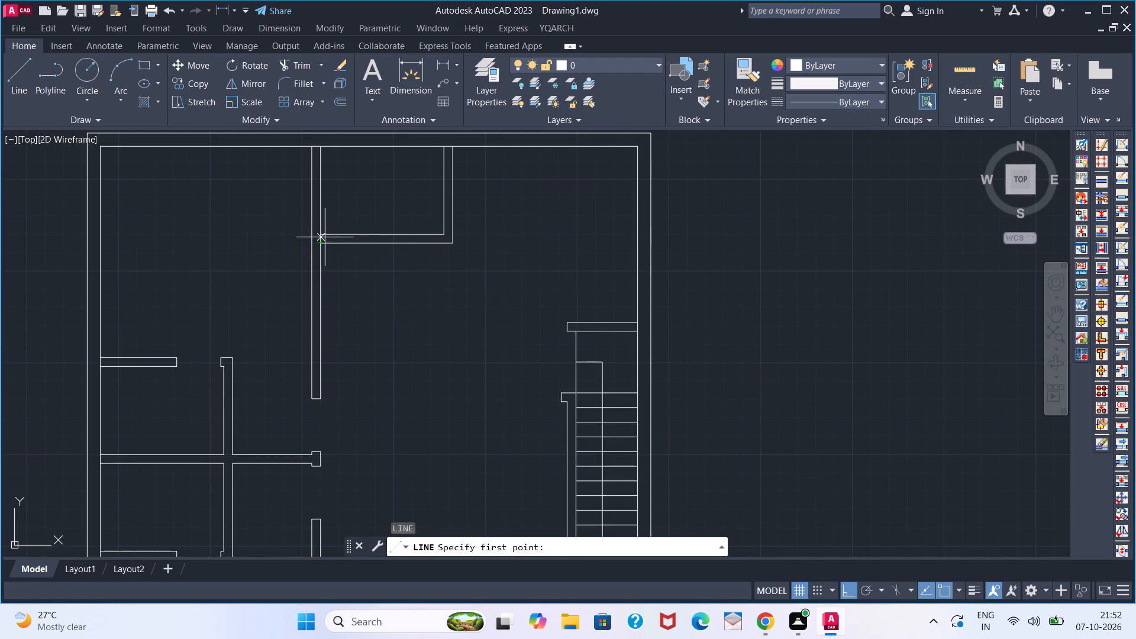
pyautogui.click(325, 230)
pyautogui.click(437, 230)
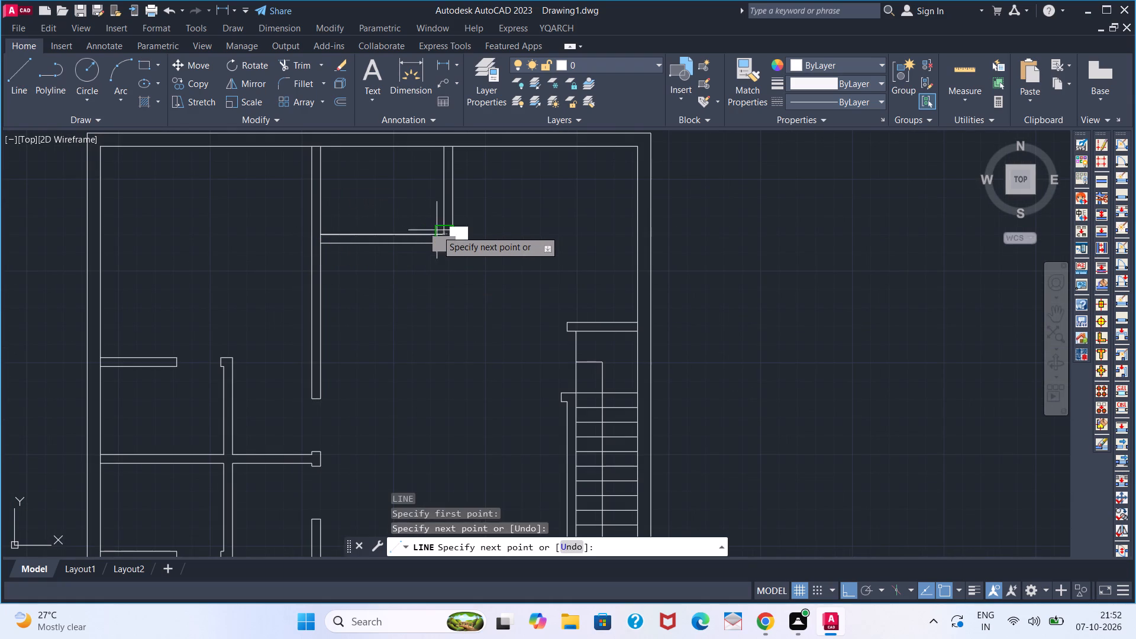
pyautogui.press('space')
# Draw a short line across the small top room's lower wall, from the inner face's midpoint to the outer face.
pyautogui.press('space')
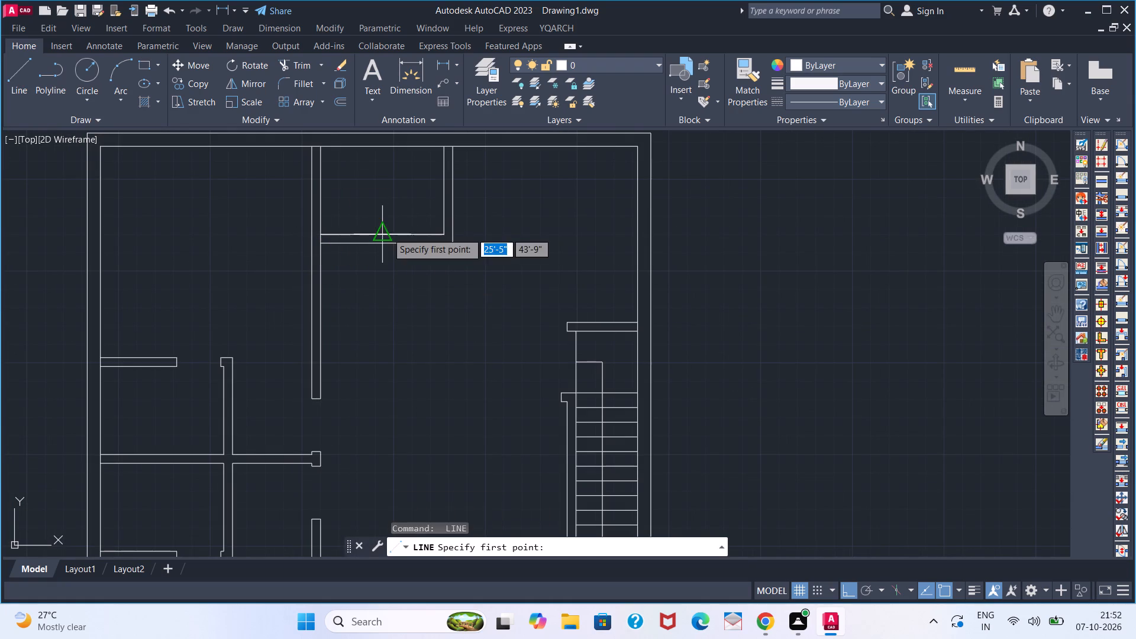
pyautogui.click(387, 233)
pyautogui.scroll(3, 388, 247)
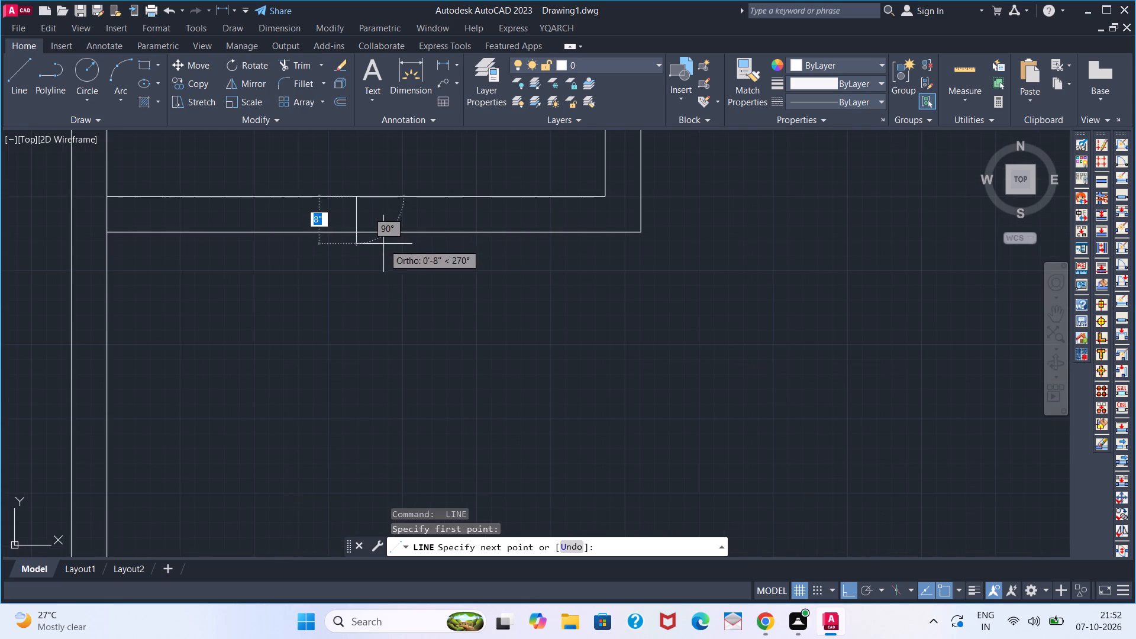
pyautogui.click(359, 236)
pyautogui.press('space')
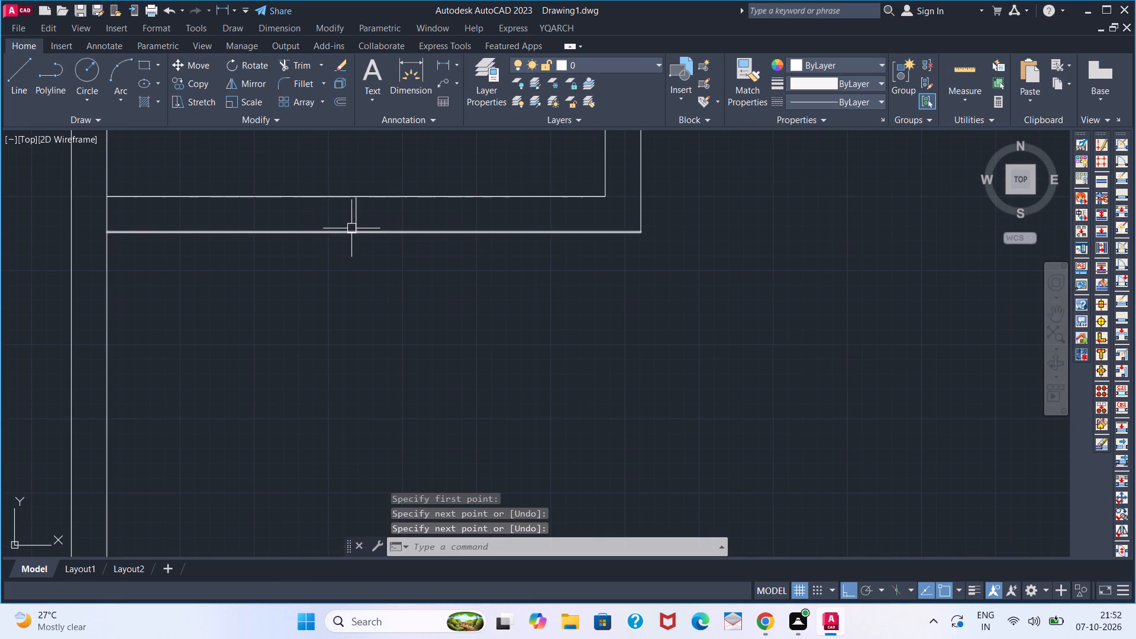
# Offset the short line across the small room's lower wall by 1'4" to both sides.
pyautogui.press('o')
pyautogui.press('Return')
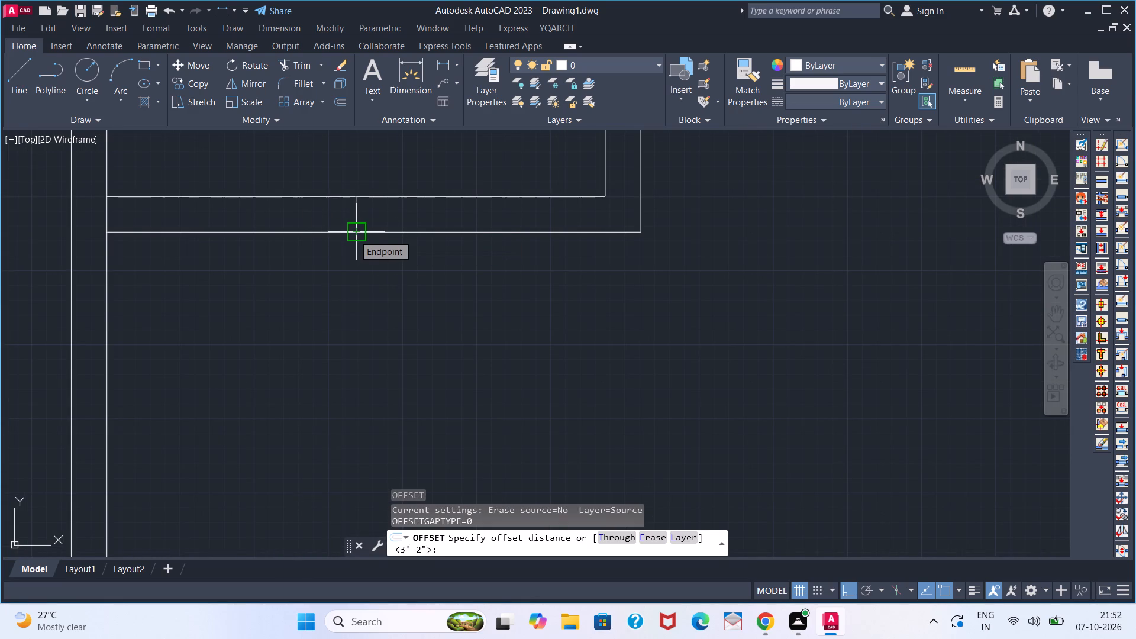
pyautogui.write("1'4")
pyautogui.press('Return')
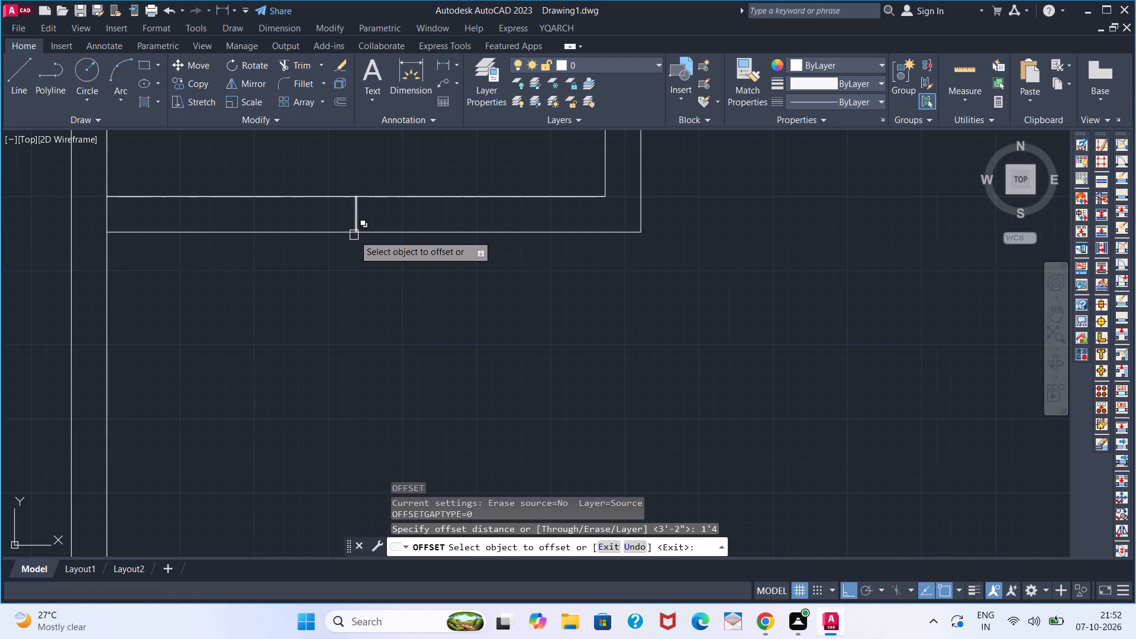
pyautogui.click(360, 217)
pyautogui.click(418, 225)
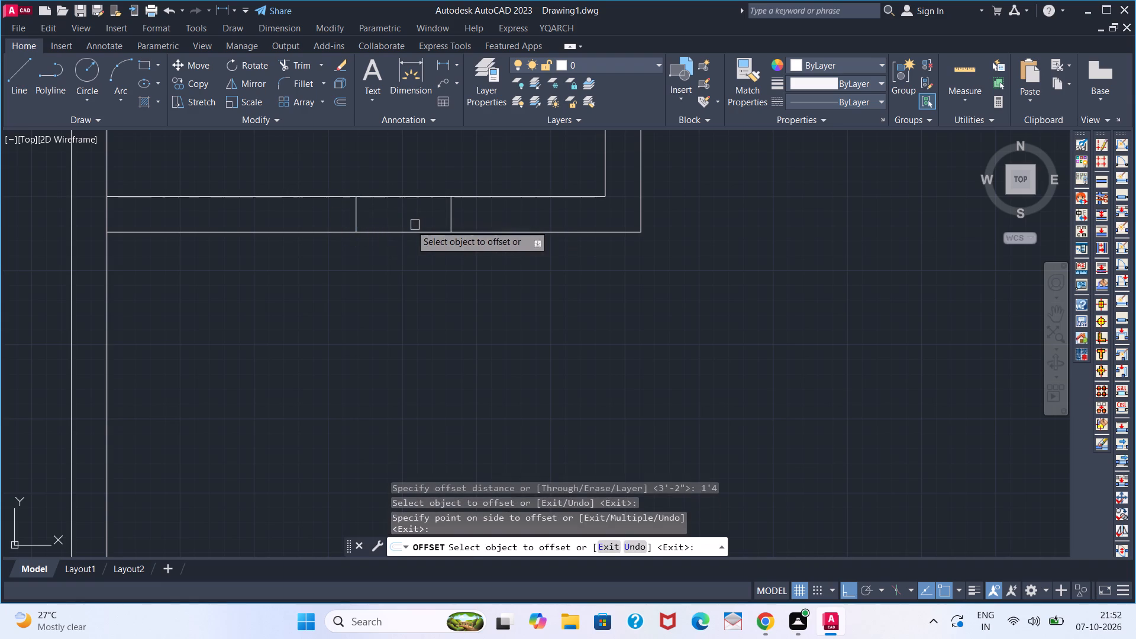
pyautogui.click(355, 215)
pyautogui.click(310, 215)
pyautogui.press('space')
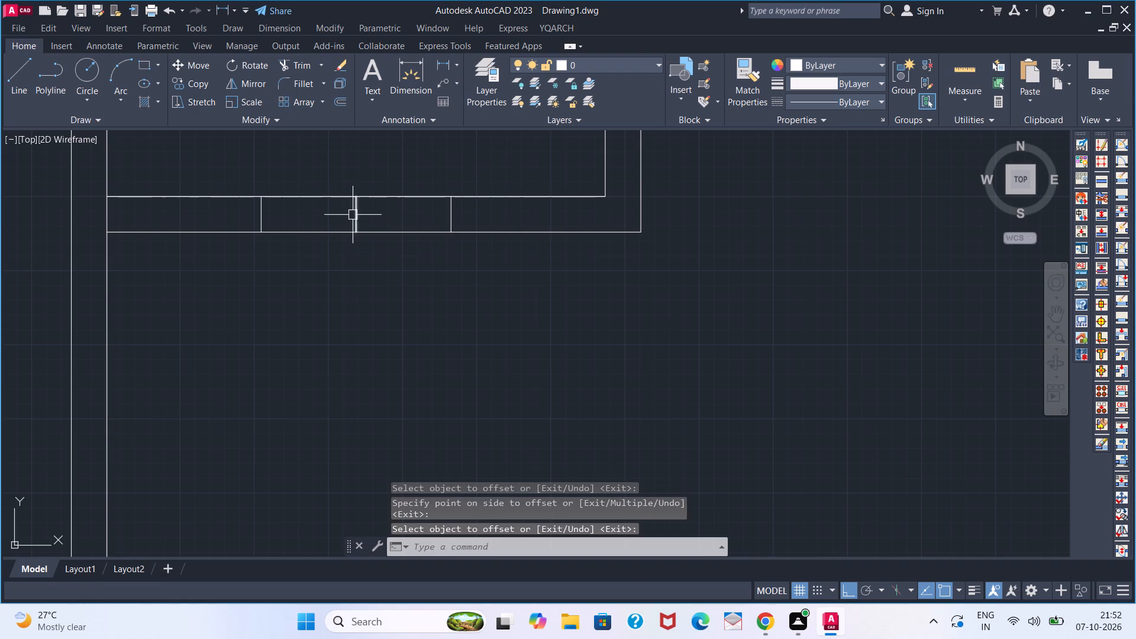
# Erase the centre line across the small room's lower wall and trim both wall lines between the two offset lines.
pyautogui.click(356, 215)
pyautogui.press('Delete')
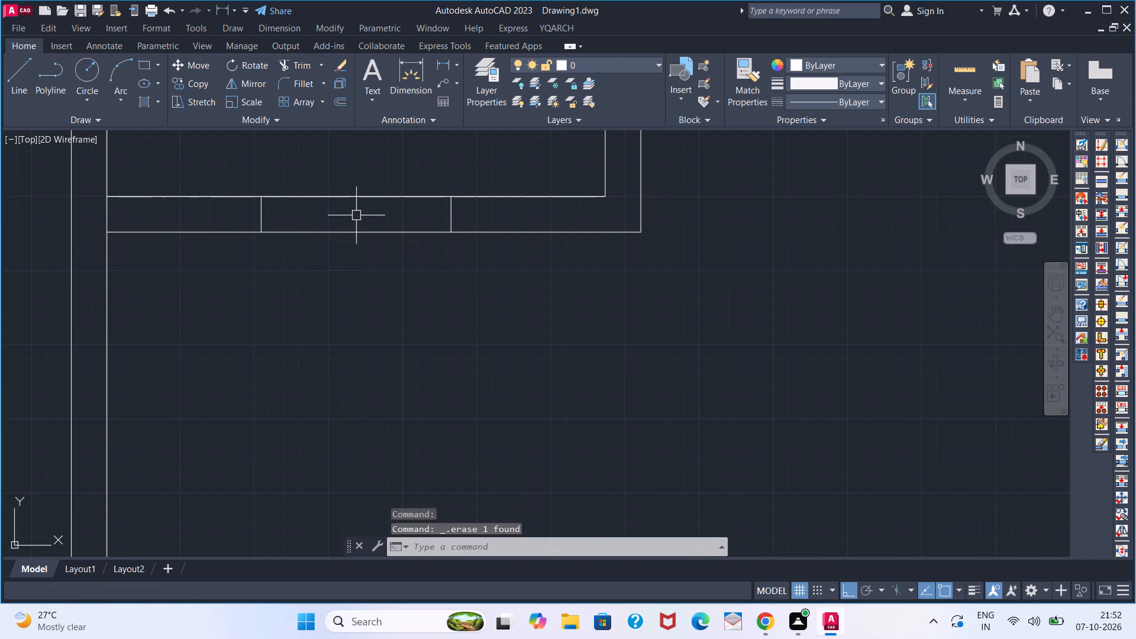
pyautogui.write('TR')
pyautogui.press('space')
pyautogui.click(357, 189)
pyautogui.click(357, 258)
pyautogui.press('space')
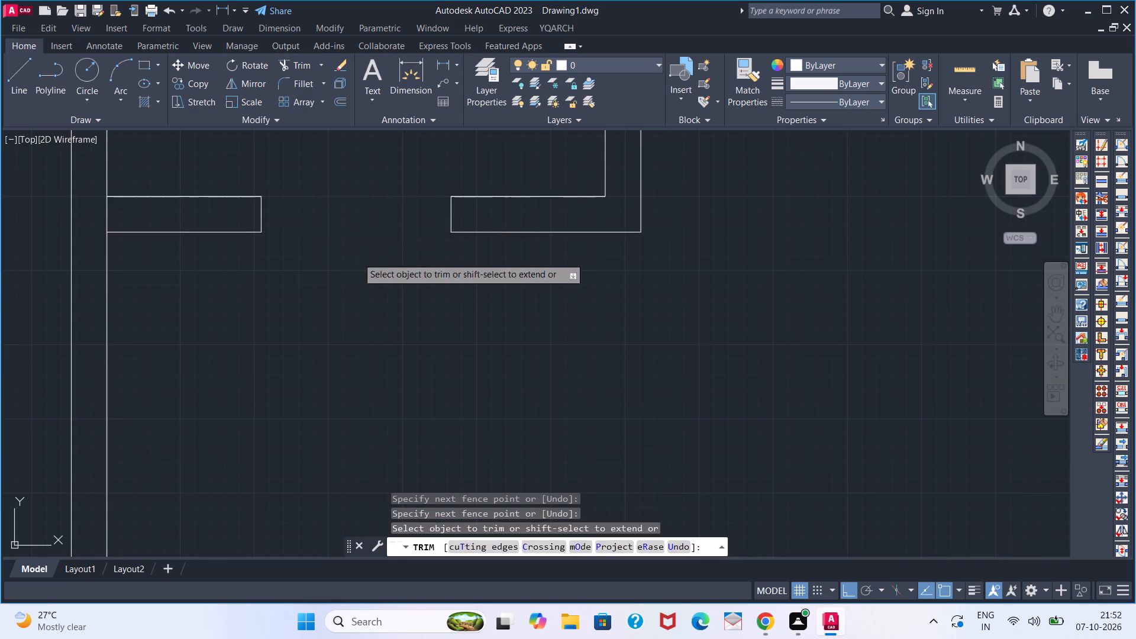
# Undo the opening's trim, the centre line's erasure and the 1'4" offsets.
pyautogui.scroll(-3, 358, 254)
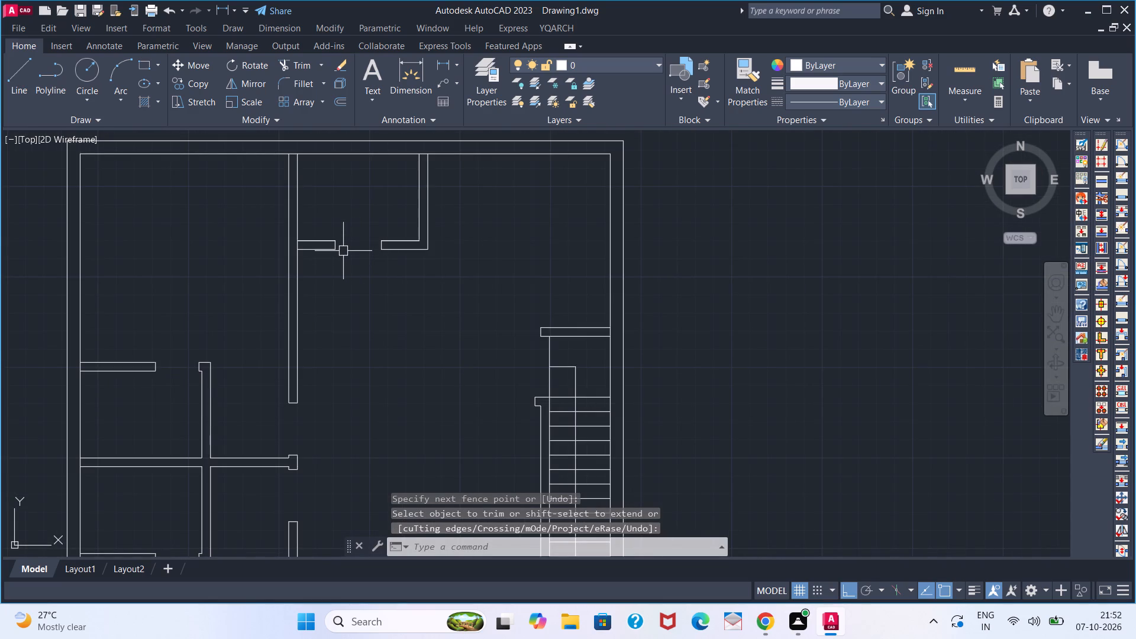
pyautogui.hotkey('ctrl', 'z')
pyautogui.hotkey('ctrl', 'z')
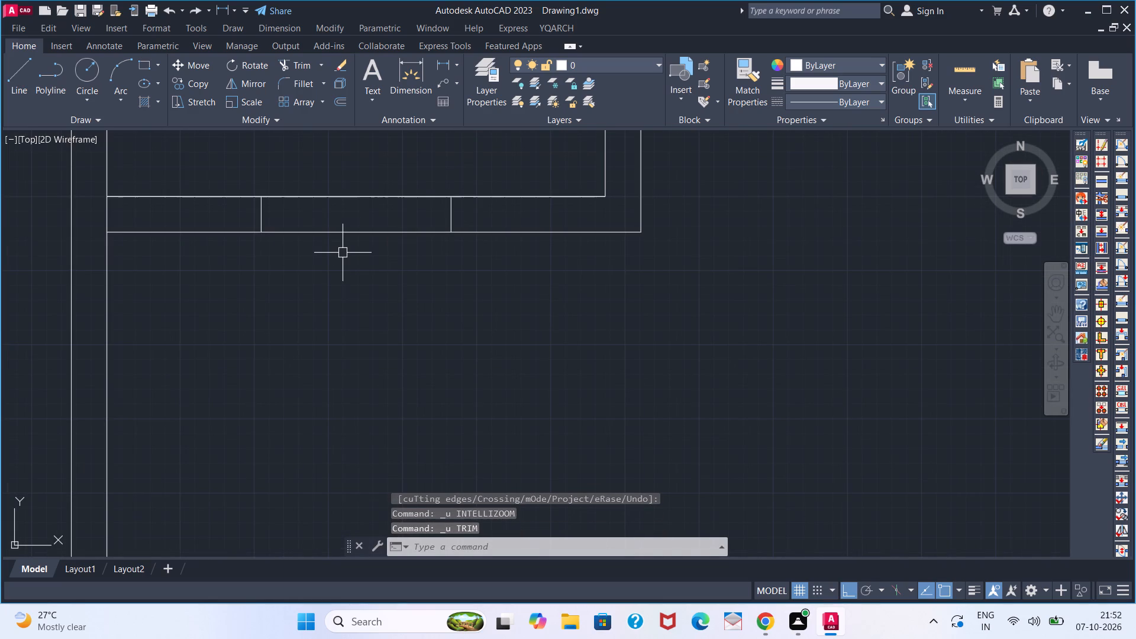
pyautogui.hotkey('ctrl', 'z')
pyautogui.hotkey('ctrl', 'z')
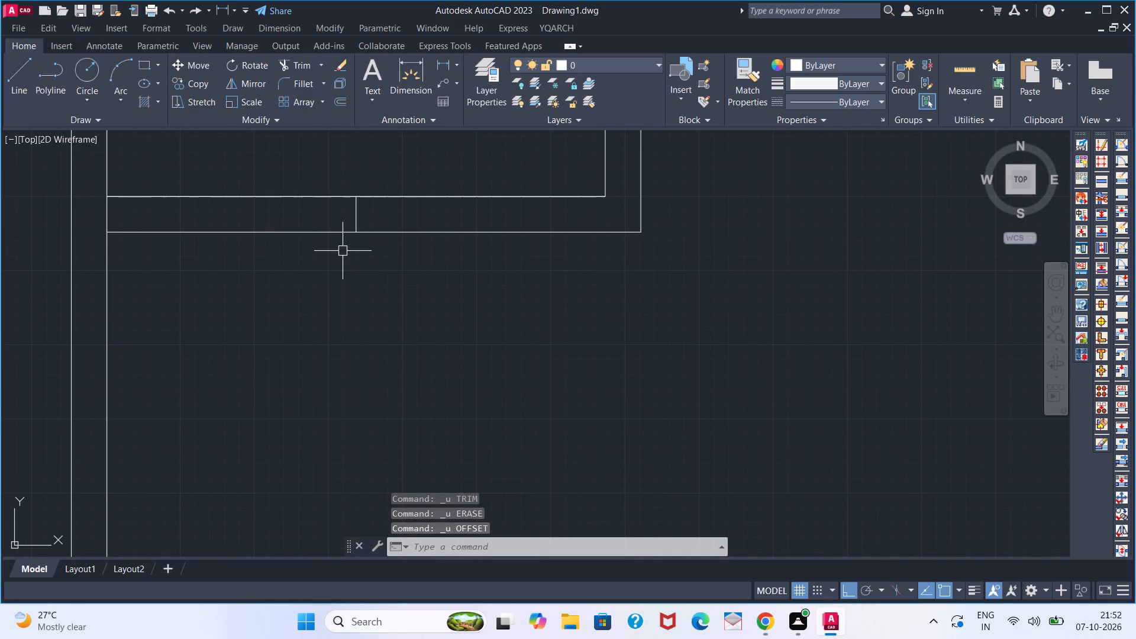
# Offset the centre line across the small room's lower wall by 1'3" to both sides.
pyautogui.press('o')
pyautogui.press('space')
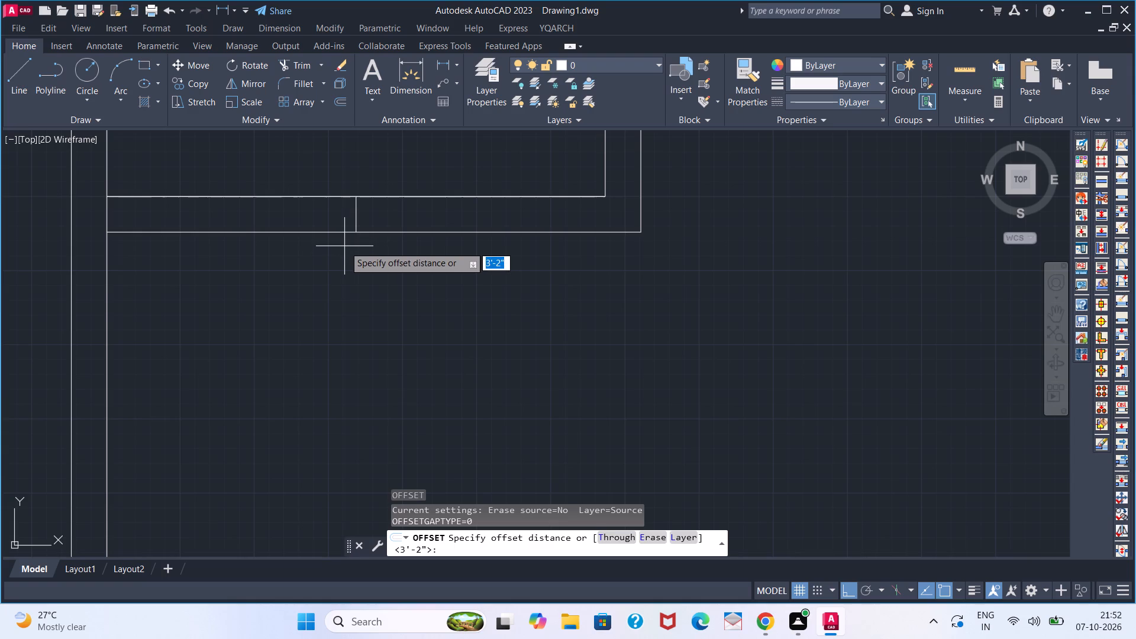
pyautogui.press('2')
pyautogui.press('BackSpace')
pyautogui.write("1'3")
pyautogui.press('Return')
pyautogui.click(360, 221)
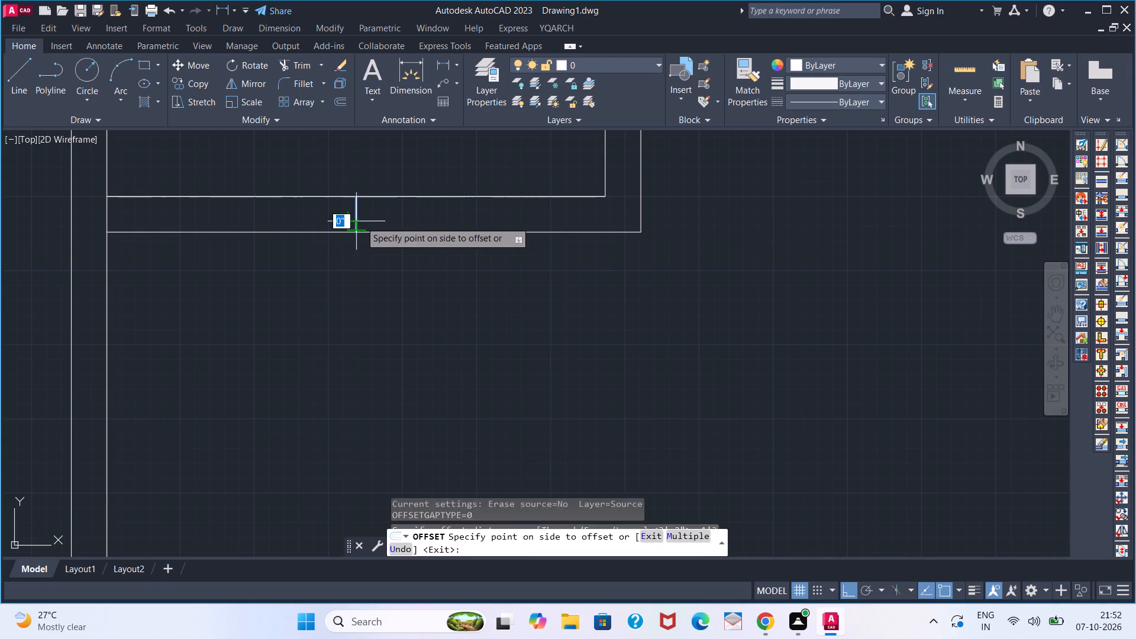
pyautogui.click(441, 212)
pyautogui.click(357, 221)
pyautogui.click(335, 219)
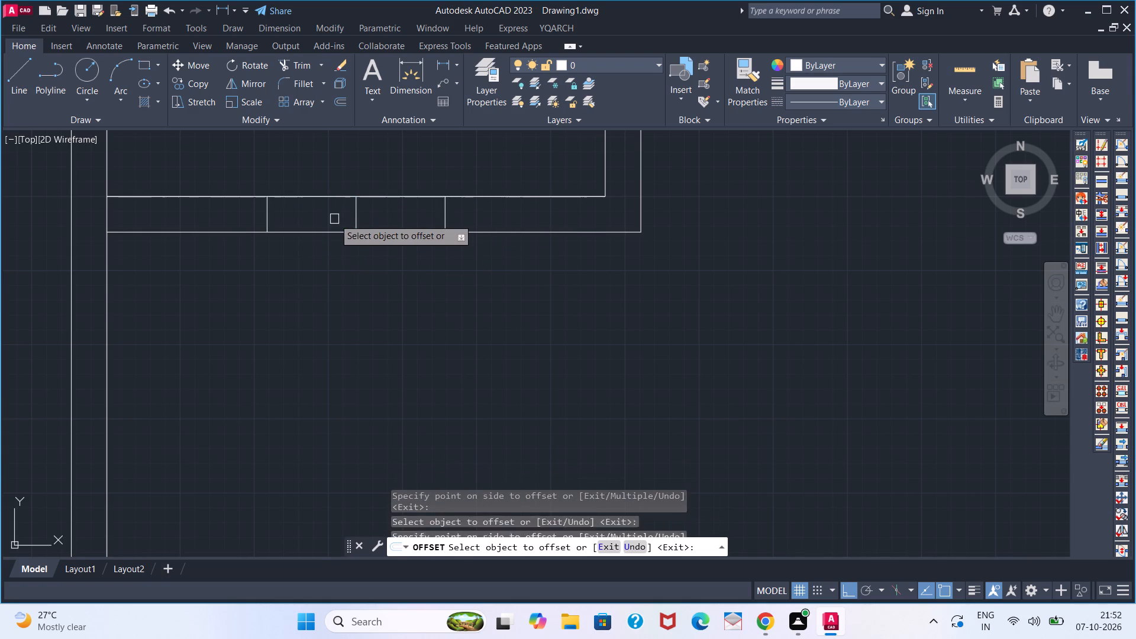
# Trim away the centre line and both wall lines between the two offset lines in the small top room's lower wall.
pyautogui.press('space')
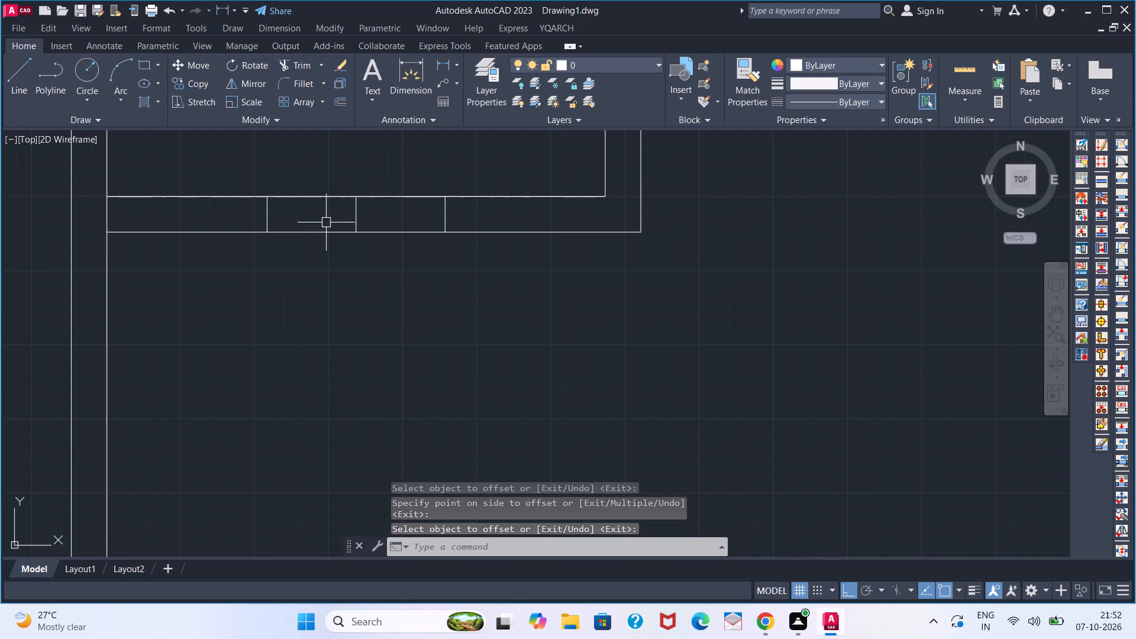
pyautogui.write('TR')
pyautogui.press('space')
pyautogui.click(353, 215)
pyautogui.click(349, 192)
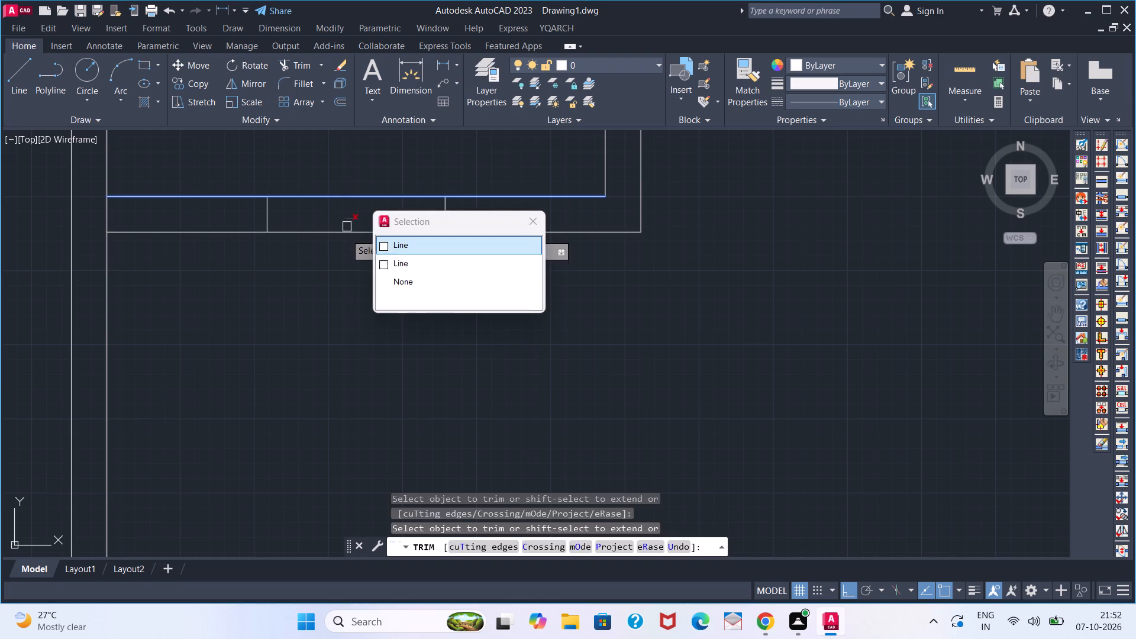
pyautogui.press('space')
pyautogui.click(349, 198)
pyautogui.click(348, 233)
pyautogui.press('space')
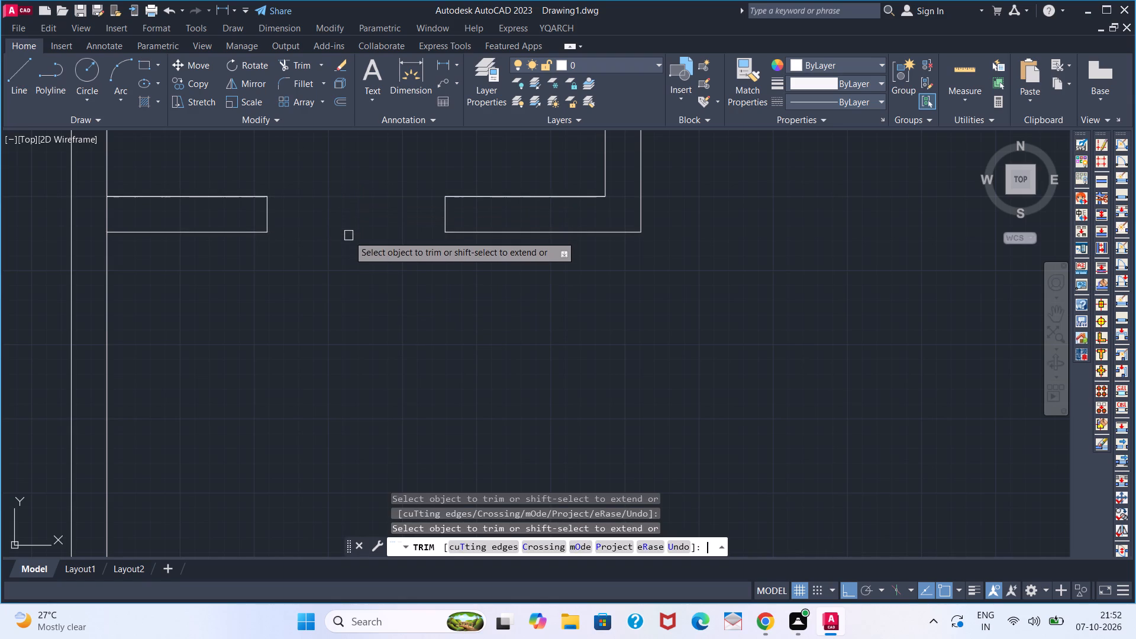
# Draw a line along the inner face of the lower-left room's bottom wall, from the outer side wall to the partition.
pyautogui.scroll(-5, 352, 260)
pyautogui.moveTo(364, 337); pyautogui.dragTo(389, 301, button='middle')
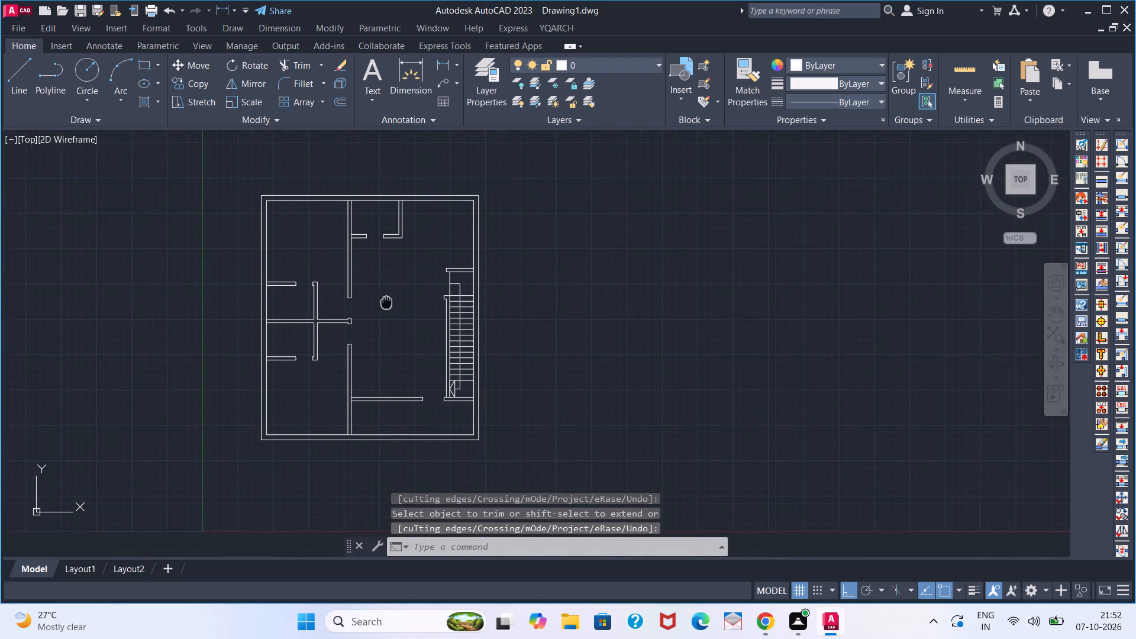
pyautogui.moveTo(389, 301); pyautogui.dragTo(390, 297, button='middle')
pyautogui.moveTo(401, 294); pyautogui.dragTo(375, 266, button='middle')
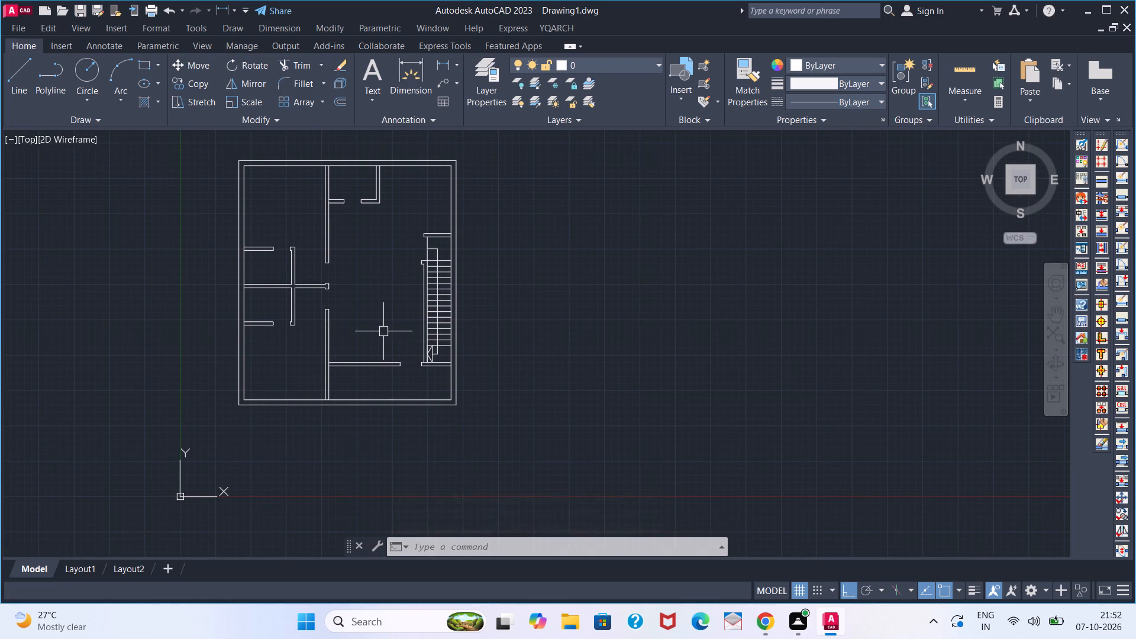
pyautogui.scroll(1, 354, 340)
pyautogui.scroll(-1, 347, 340)
pyautogui.moveTo(351, 328); pyautogui.dragTo(351, 363, button='middle')
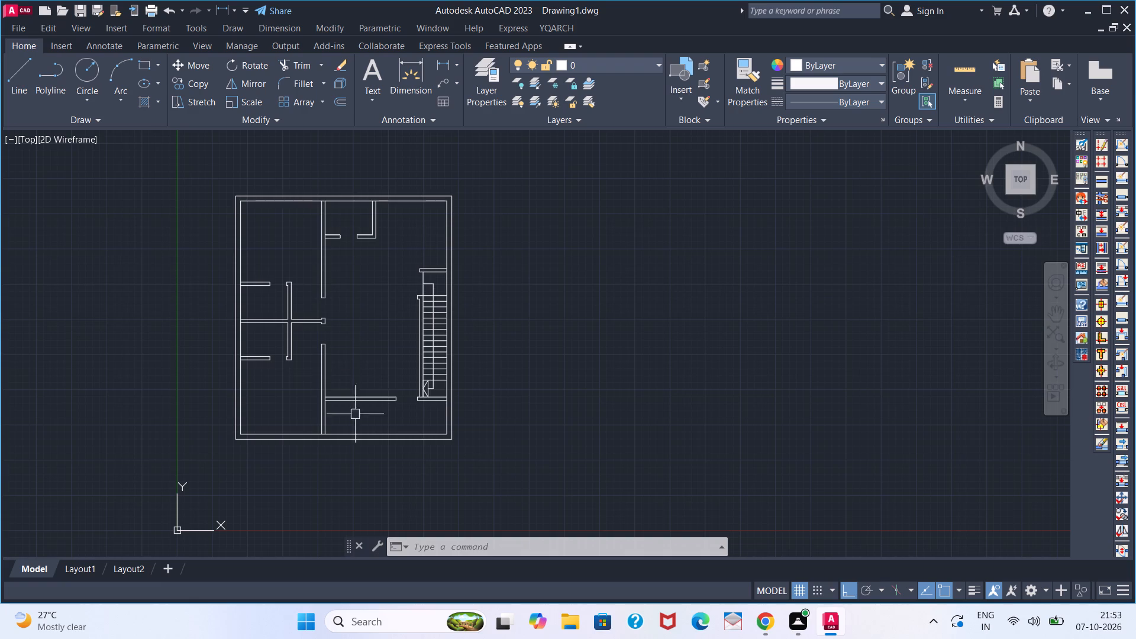
pyautogui.press('l')
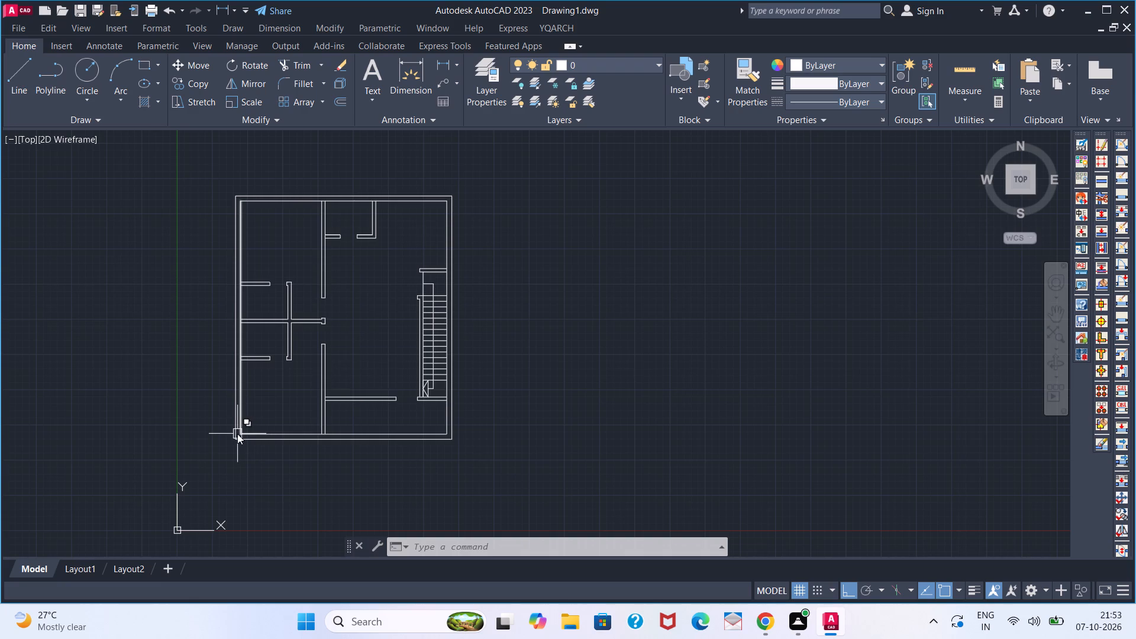
pyautogui.press('Return')
pyautogui.scroll(2, 235, 435)
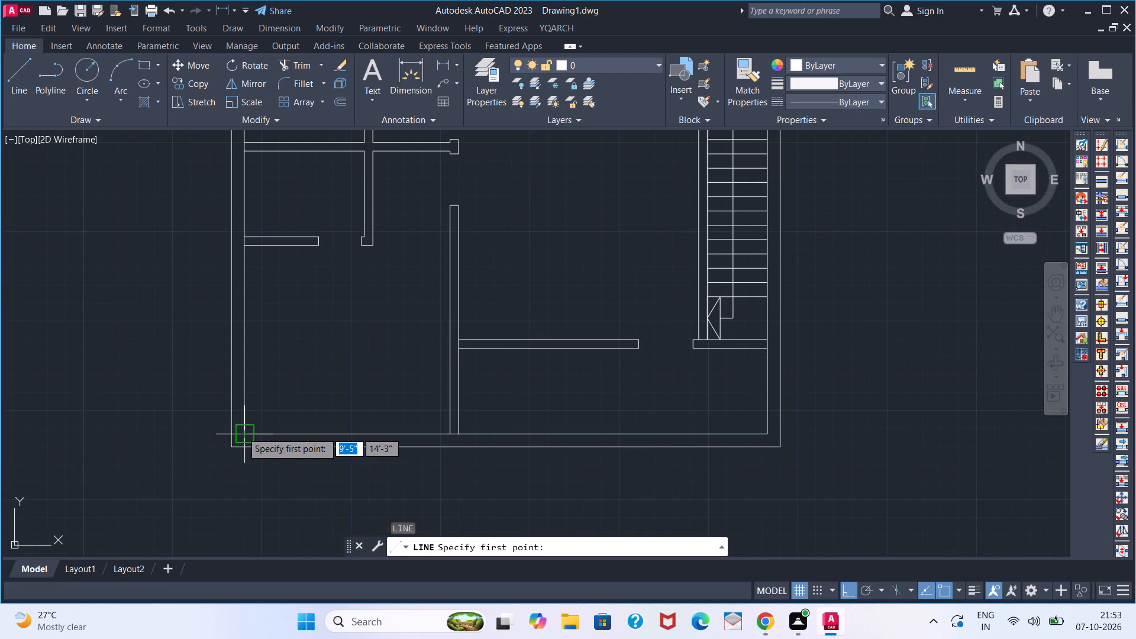
pyautogui.click(243, 432)
pyautogui.click(441, 435)
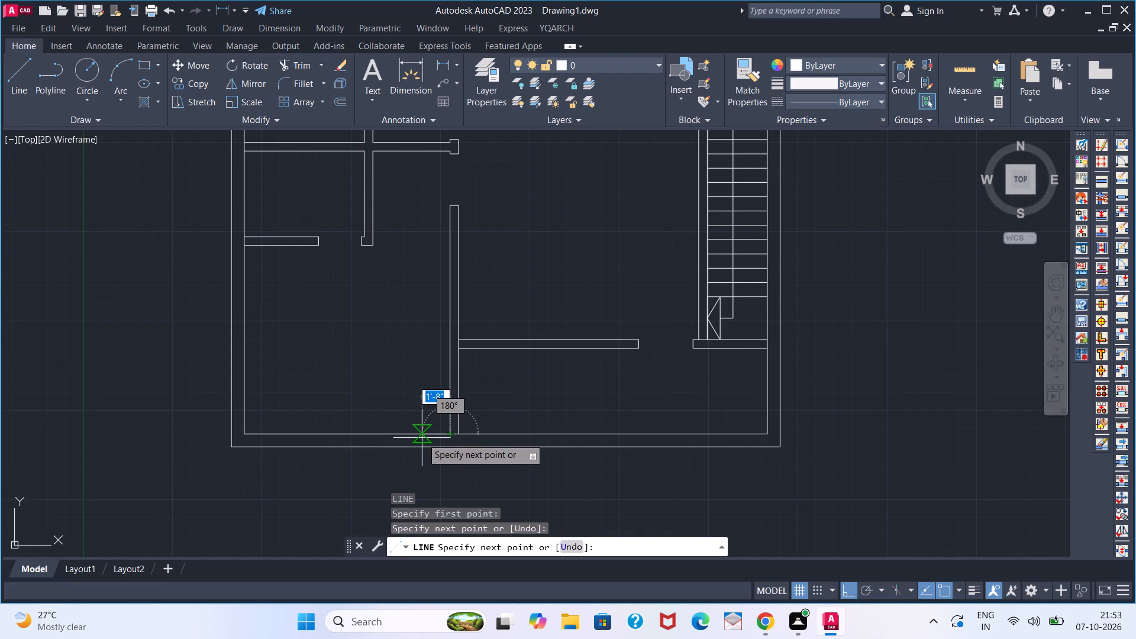
pyautogui.press('space')
# Draw a short centre line from the new line's midpoint across the thickness of the lower-left room's bottom wall.
pyautogui.press('space')
pyautogui.click(356, 434)
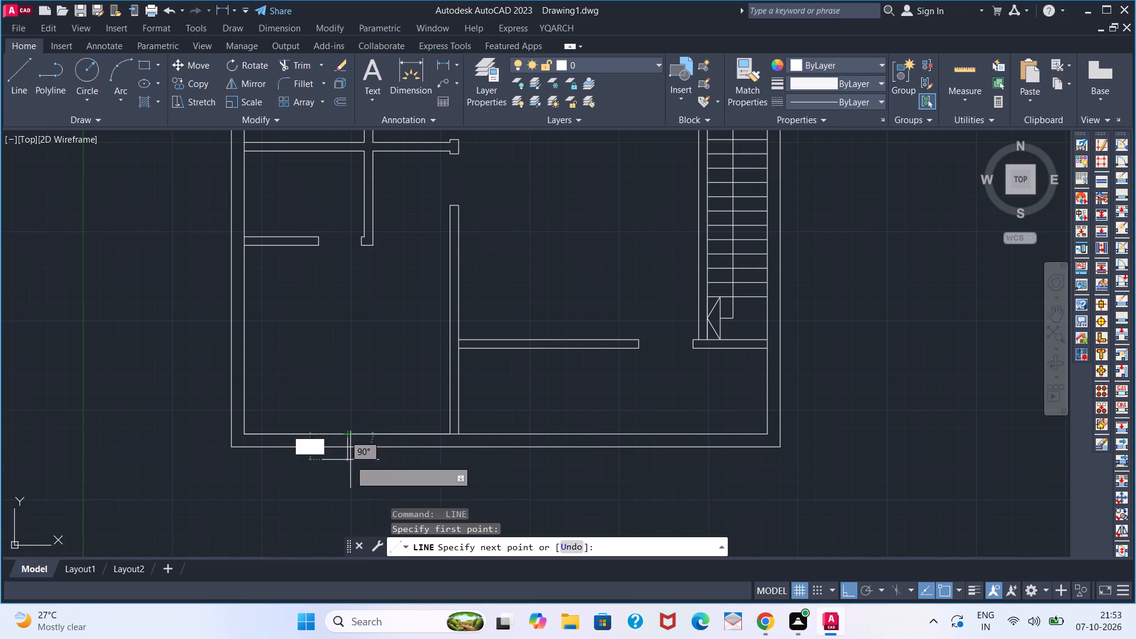
pyautogui.click(348, 448)
pyautogui.press('space')
# Offset the short centre line across the bottom wall by 3' to both sides and erase the original.
pyautogui.press('o')
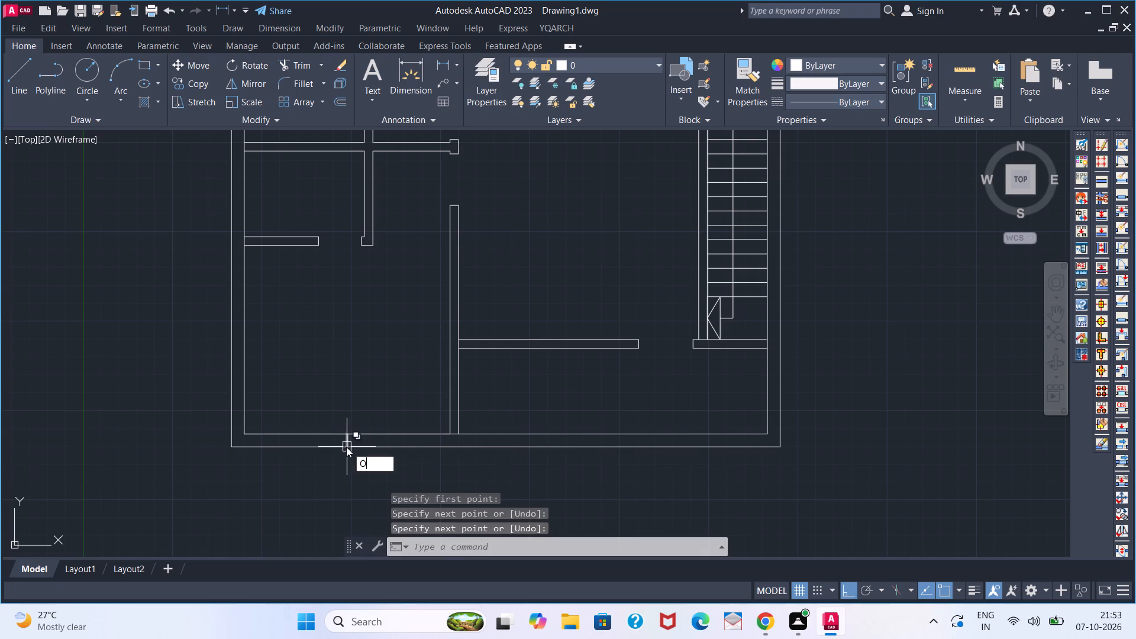
pyautogui.press('Return')
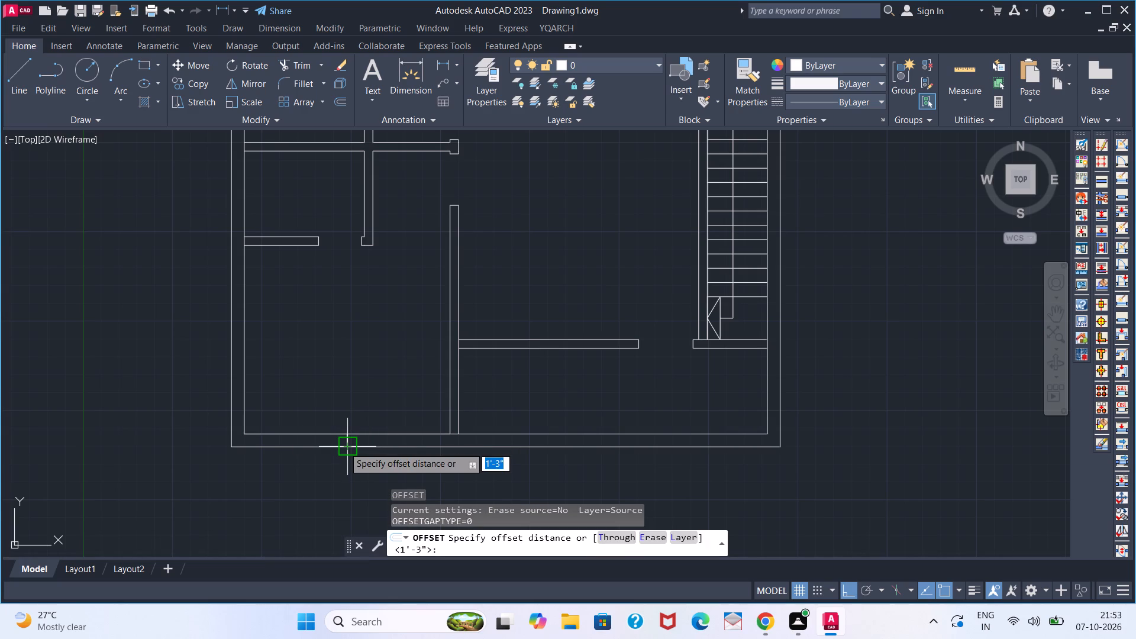
pyautogui.write("3'")
pyautogui.press('Return')
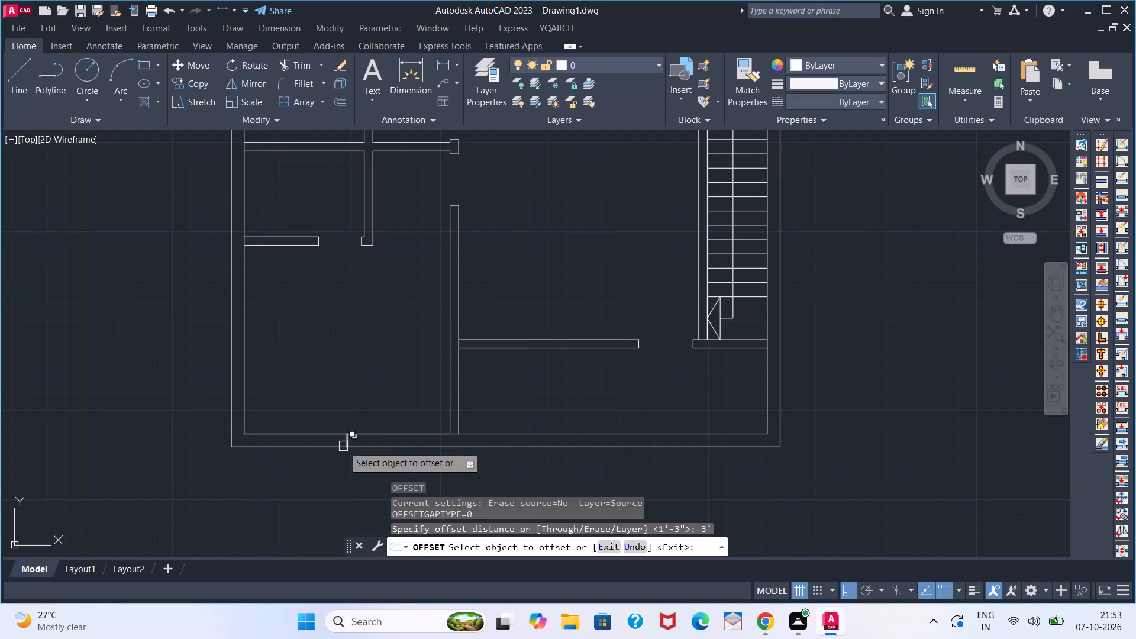
pyautogui.click(347, 441)
pyautogui.click(412, 441)
pyautogui.click(348, 441)
pyautogui.click(286, 437)
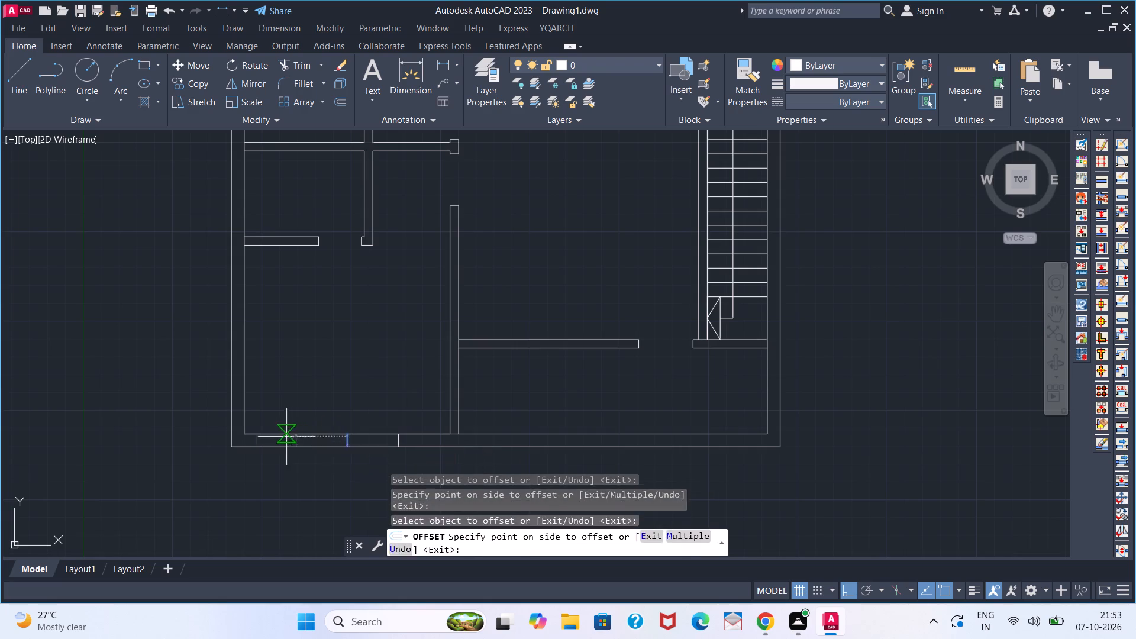
pyautogui.press('space')
pyautogui.scroll(1, 349, 442)
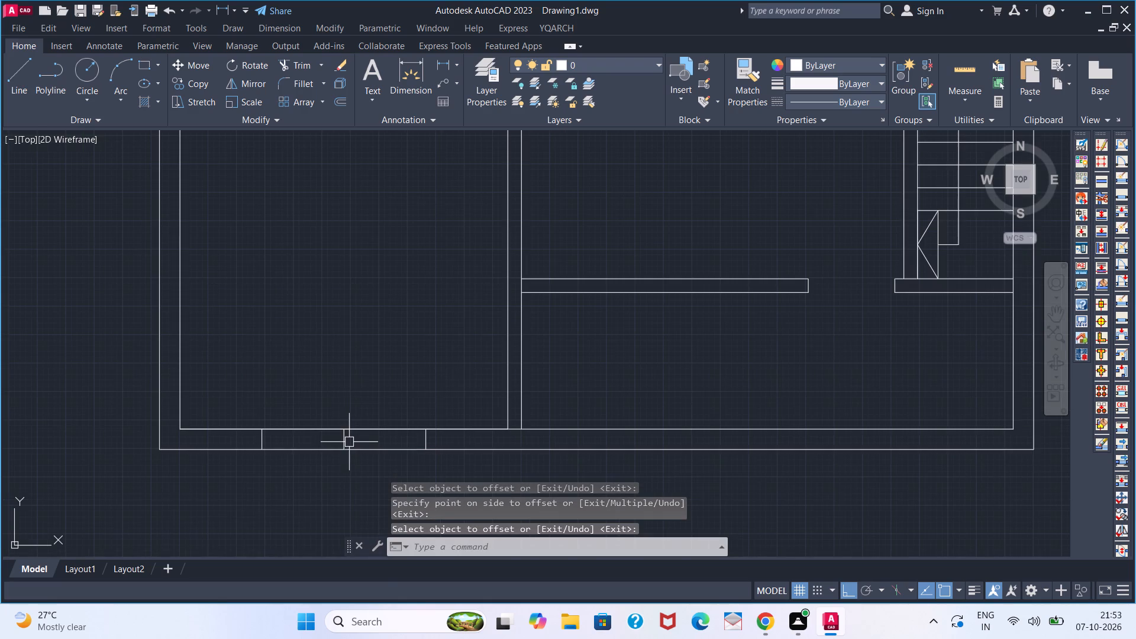
pyautogui.click(348, 440)
pyautogui.press('Delete')
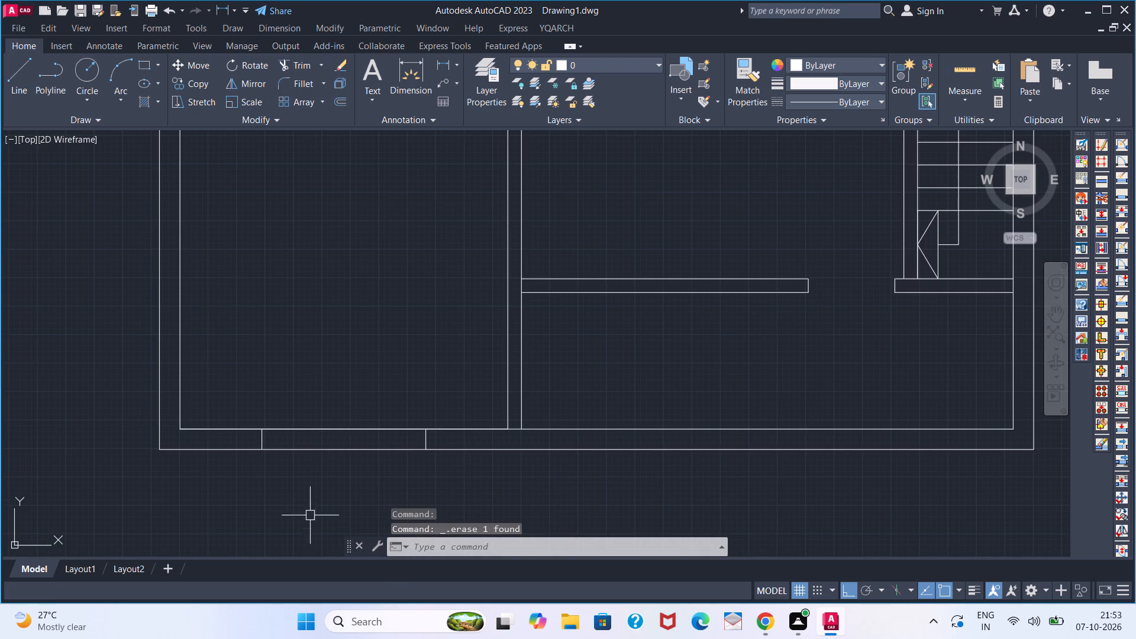
# Draw a horizontal line between the midpoints of the two offset lines in the lower-left room's bottom wall.
pyautogui.press('l')
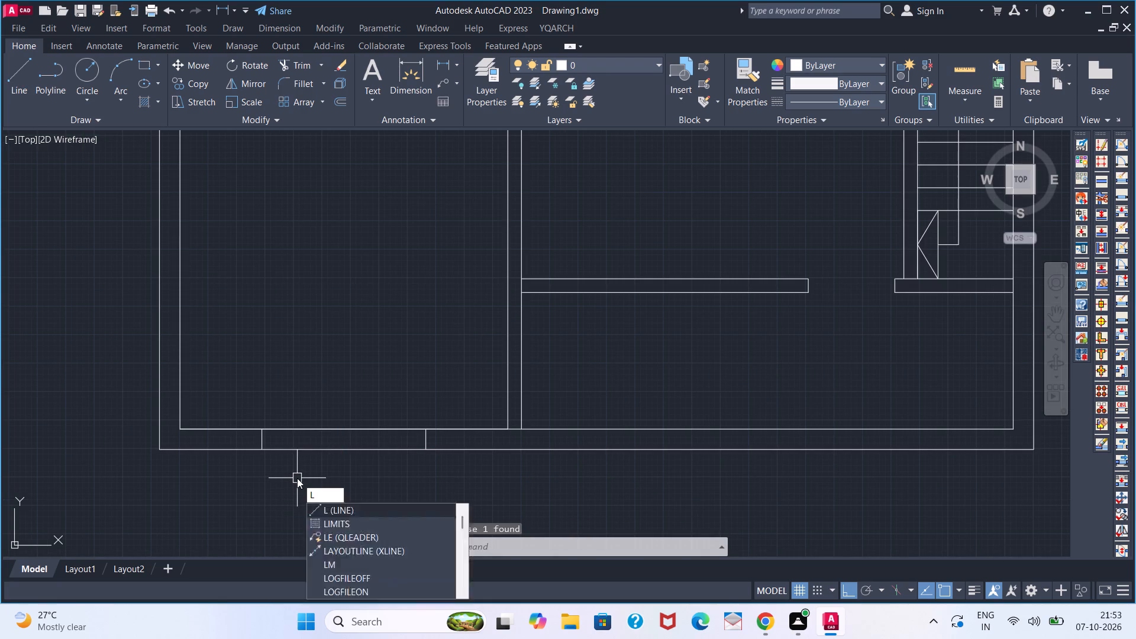
pyautogui.press('Return')
pyautogui.click(268, 443)
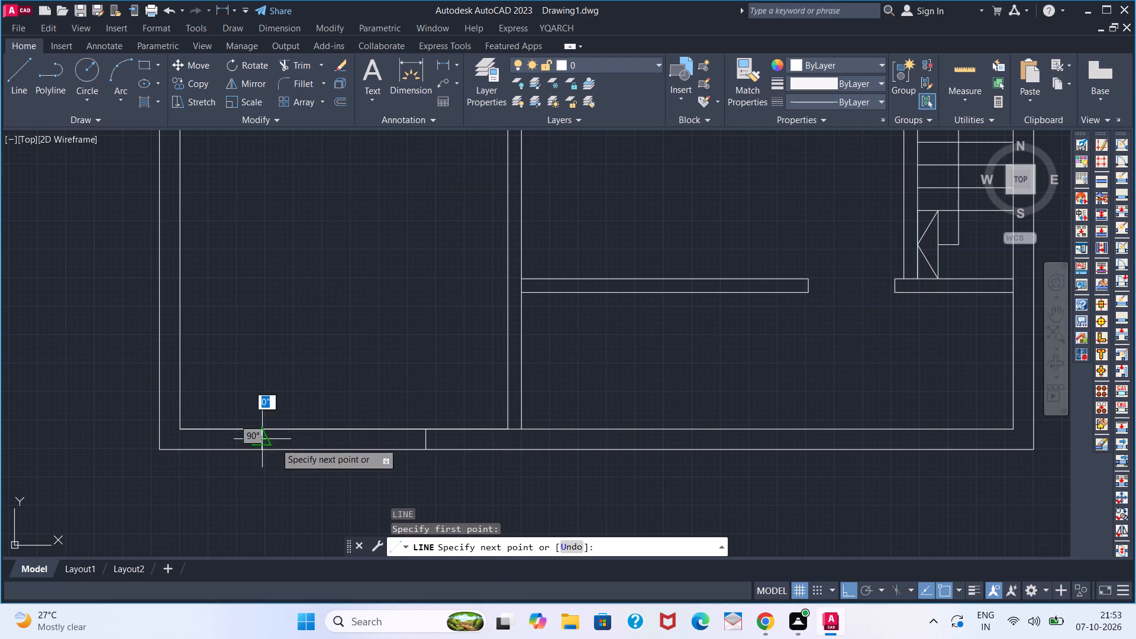
pyautogui.click(428, 440)
pyautogui.press('space')
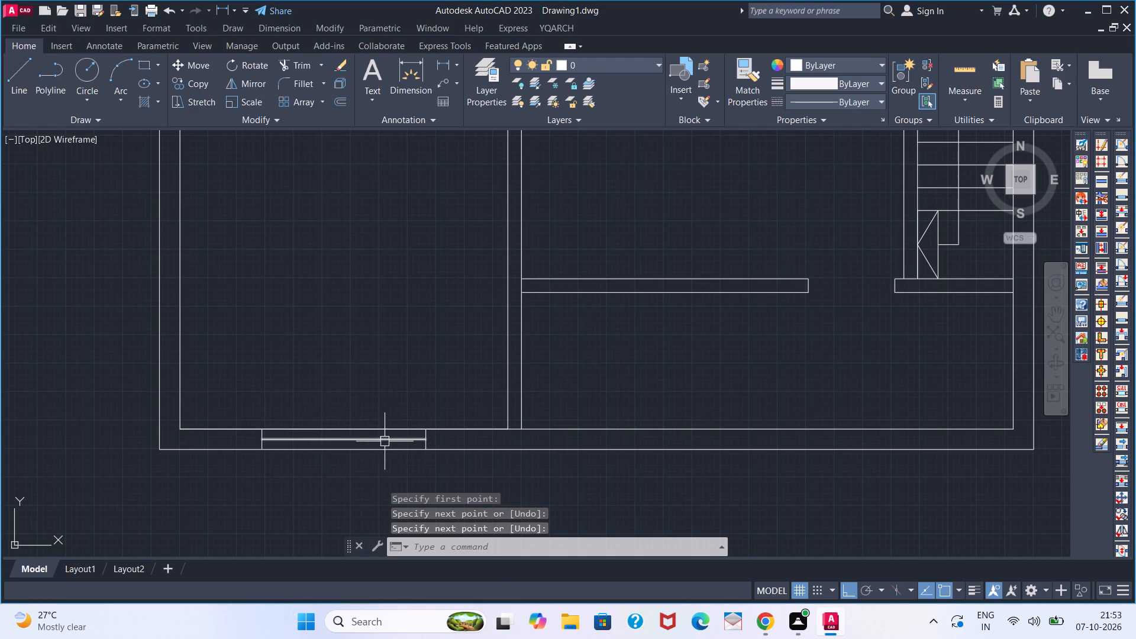
# Offset the horizontal line in the window opening by 1" to both sides and erase the original.
pyautogui.press('o')
pyautogui.press('Return')
pyautogui.press('1')
pyautogui.press('Return')
pyautogui.click(360, 441)
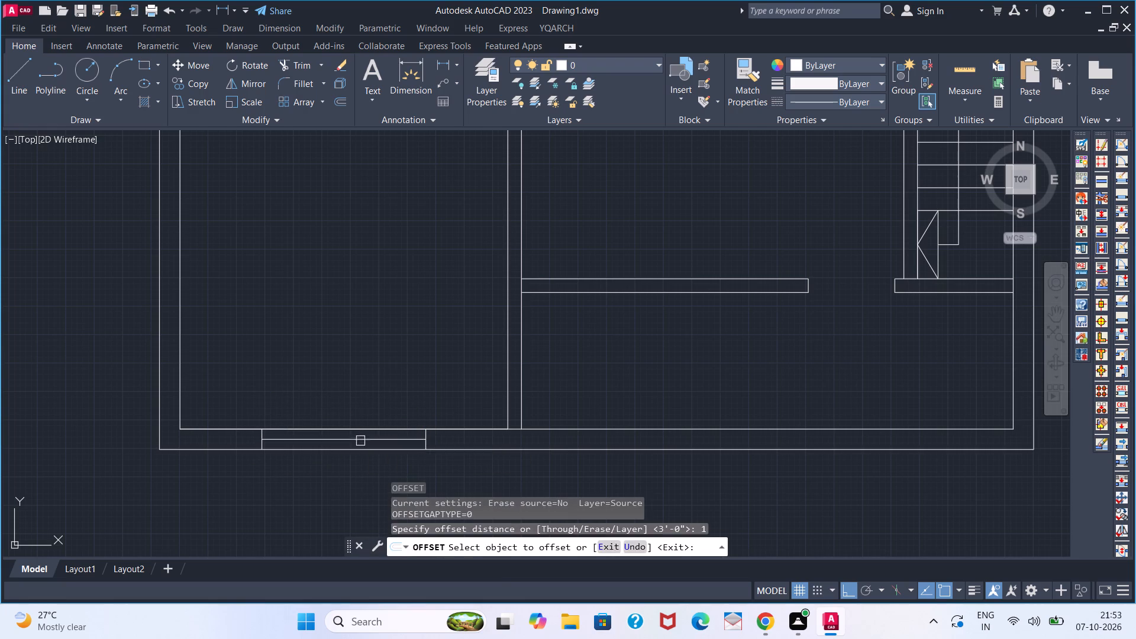
pyautogui.click(361, 493)
pyautogui.scroll(3, 357, 434)
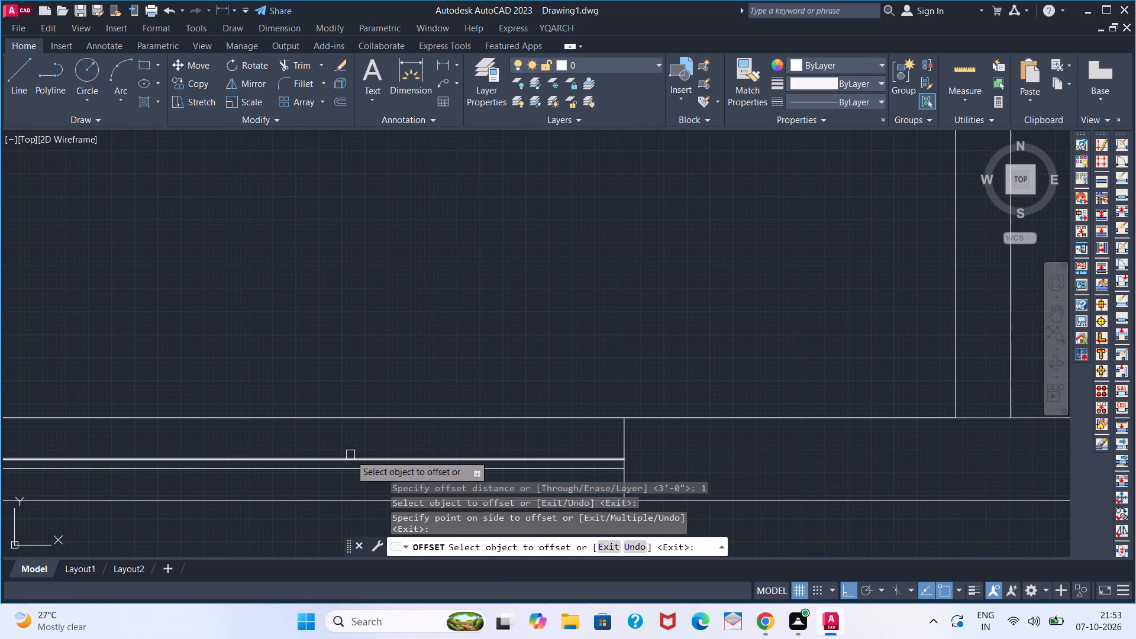
pyautogui.click(350, 455)
pyautogui.click(359, 432)
pyautogui.press('space')
pyautogui.click(357, 457)
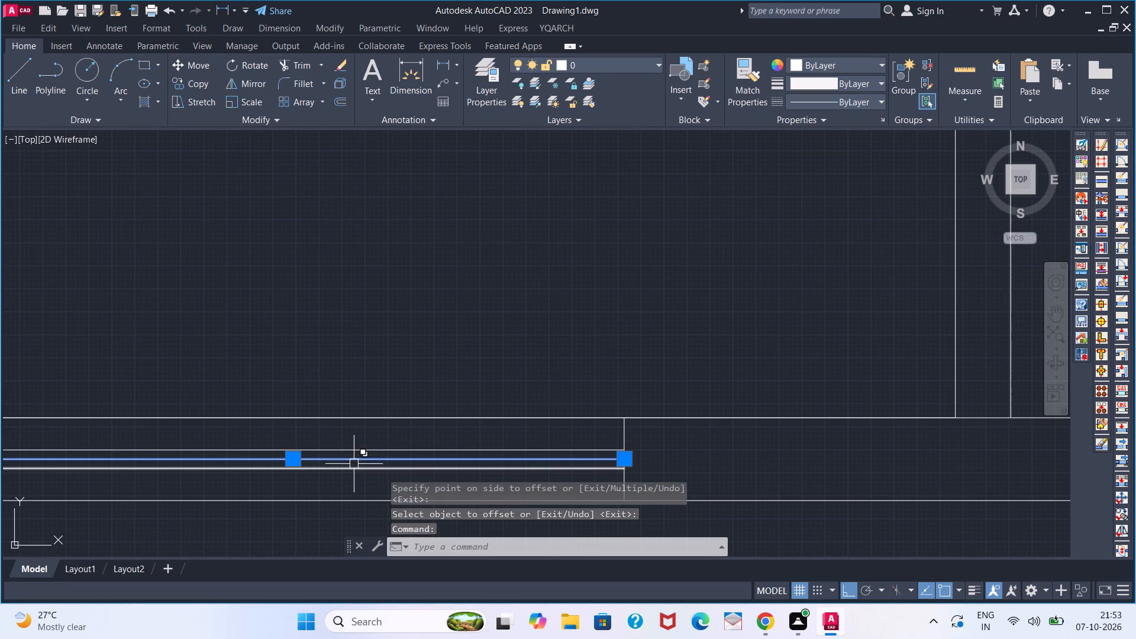
pyautogui.press('Delete')
# Group the two horizontal glass lines and the two end lines of the lower-left room's window.
pyautogui.click(653, 437)
pyautogui.click(566, 474)
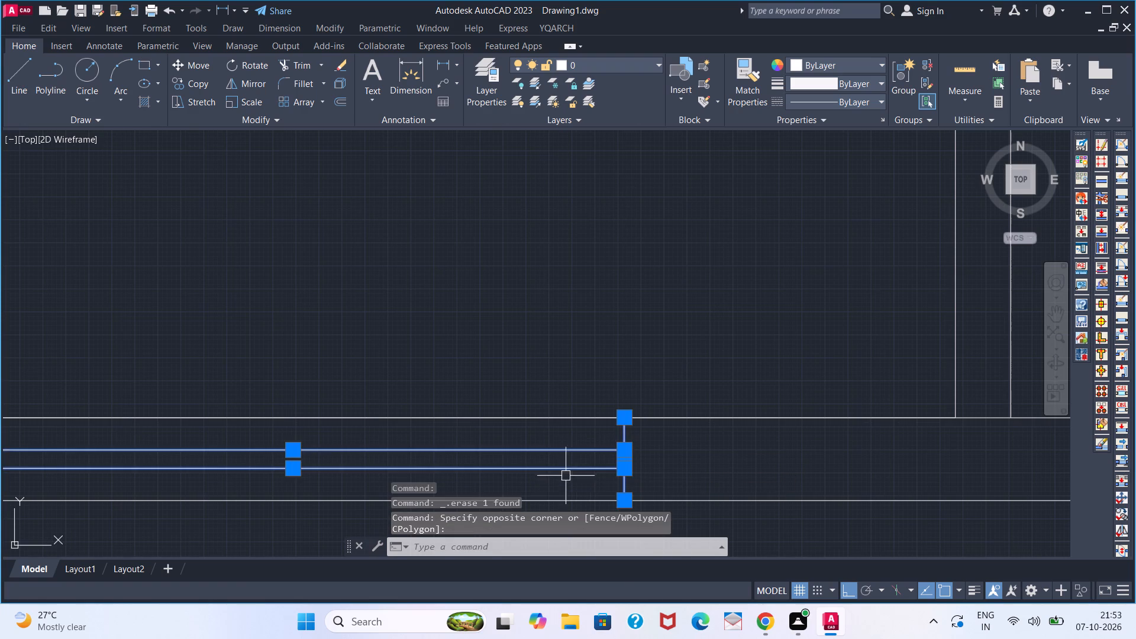
pyautogui.scroll(-3, 222, 473)
pyautogui.moveTo(213, 466); pyautogui.dragTo(418, 462, button='middle')
pyautogui.scroll(3, 359, 470)
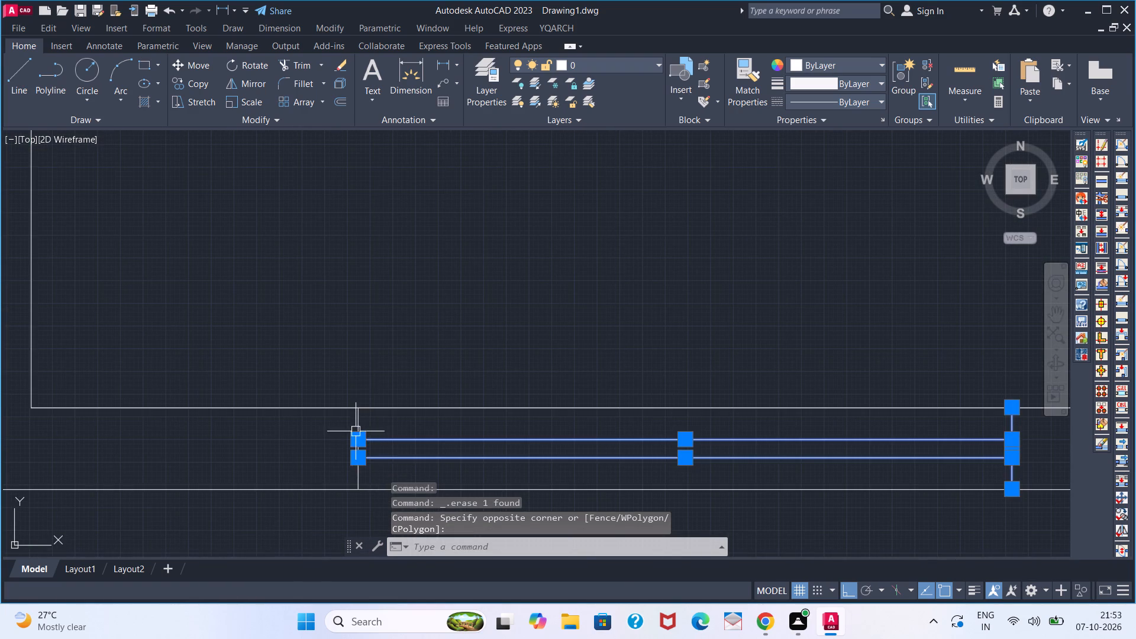
pyautogui.click(360, 405)
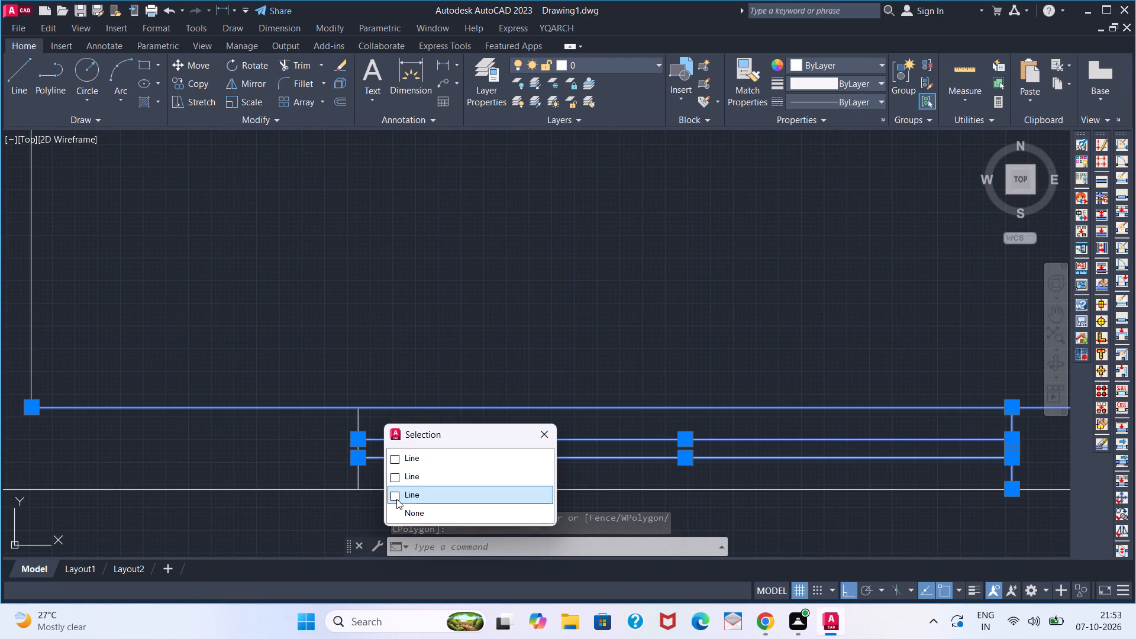
pyautogui.click(415, 449)
pyautogui.press('g')
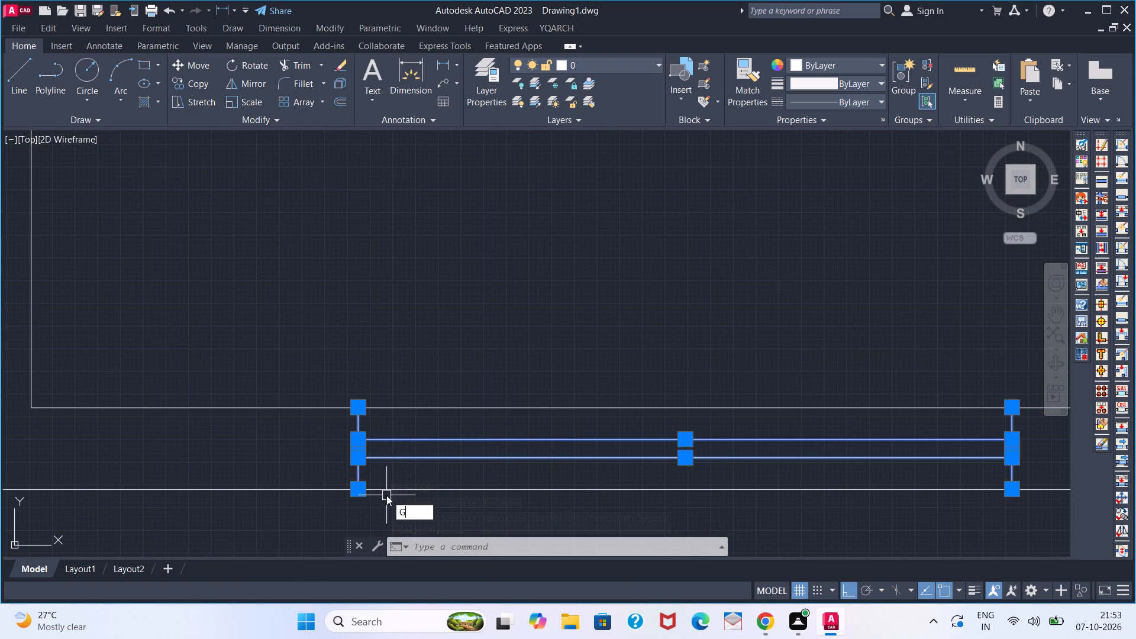
pyautogui.press('Return')
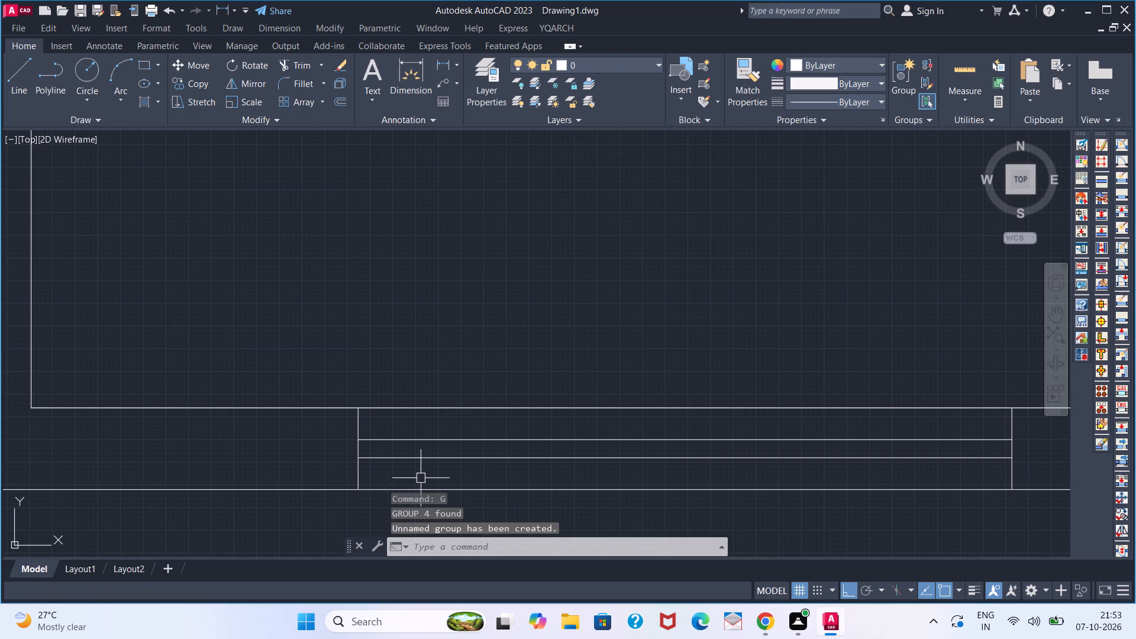
pyautogui.click(459, 504)
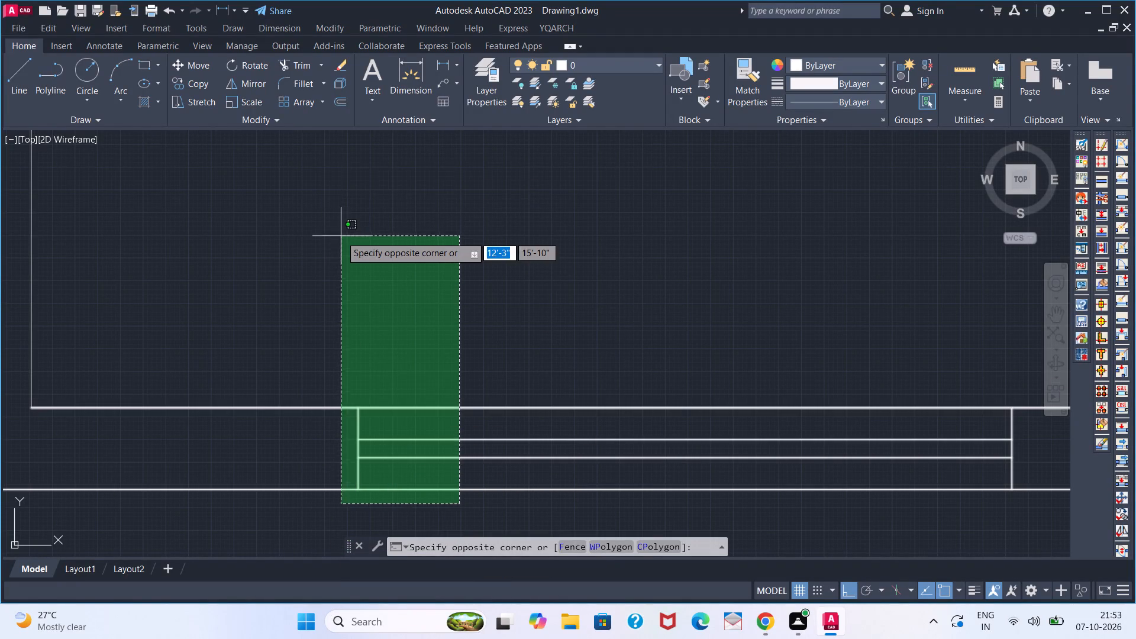
pyautogui.press('Escape')
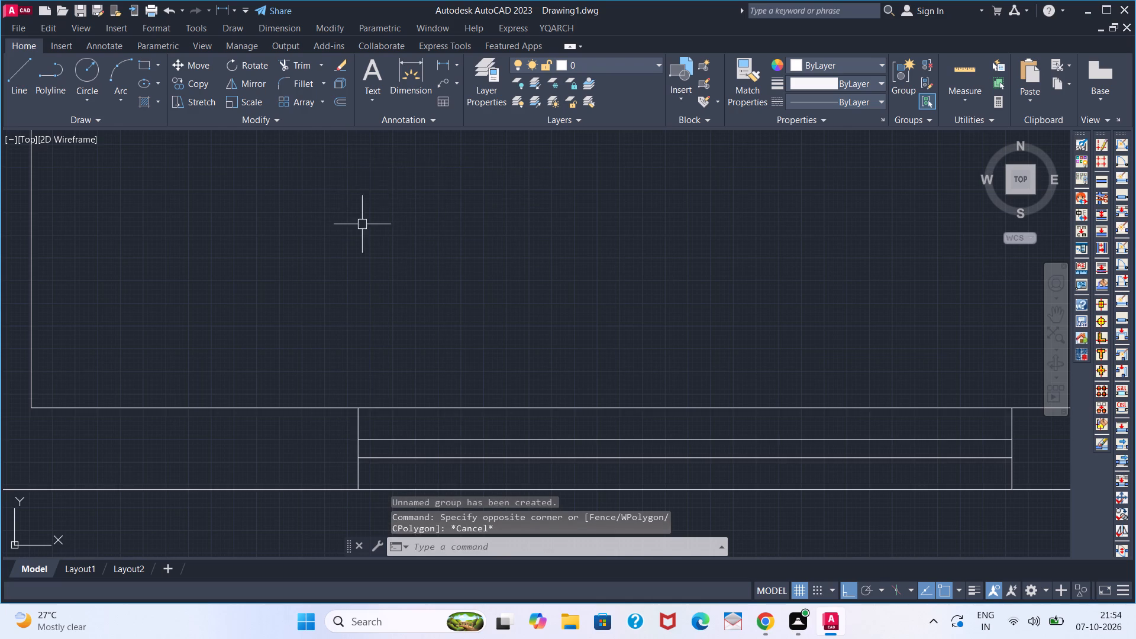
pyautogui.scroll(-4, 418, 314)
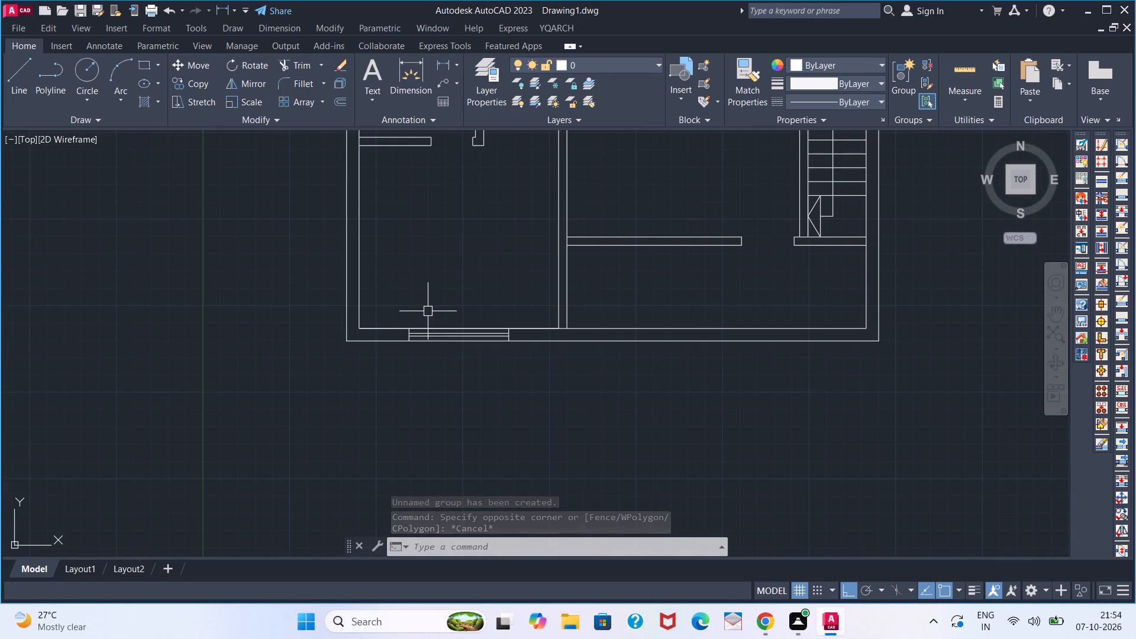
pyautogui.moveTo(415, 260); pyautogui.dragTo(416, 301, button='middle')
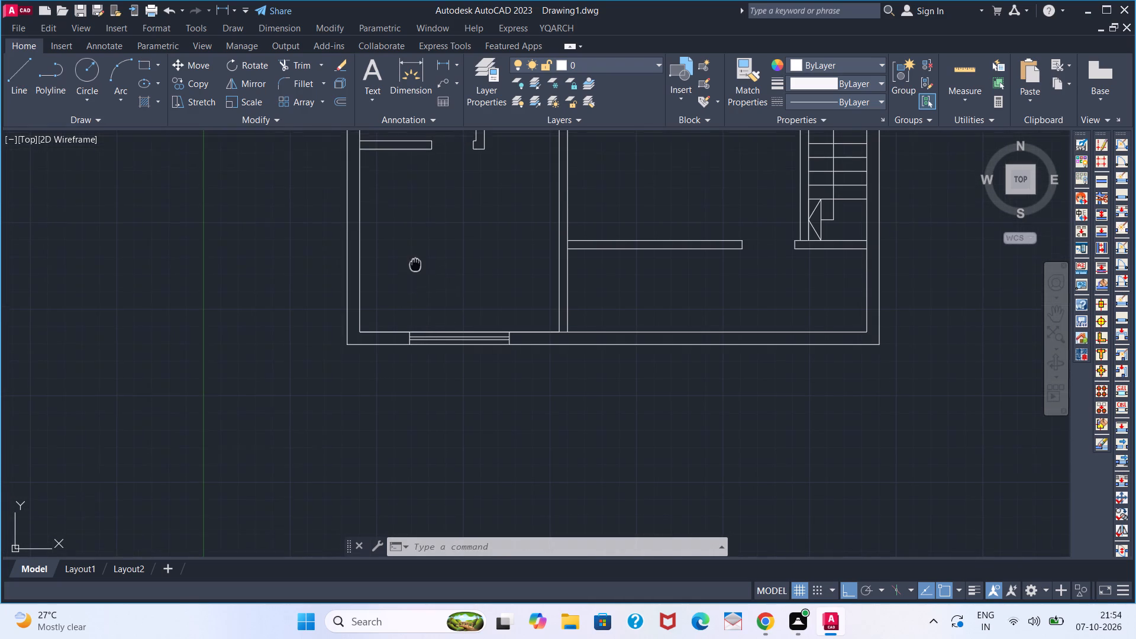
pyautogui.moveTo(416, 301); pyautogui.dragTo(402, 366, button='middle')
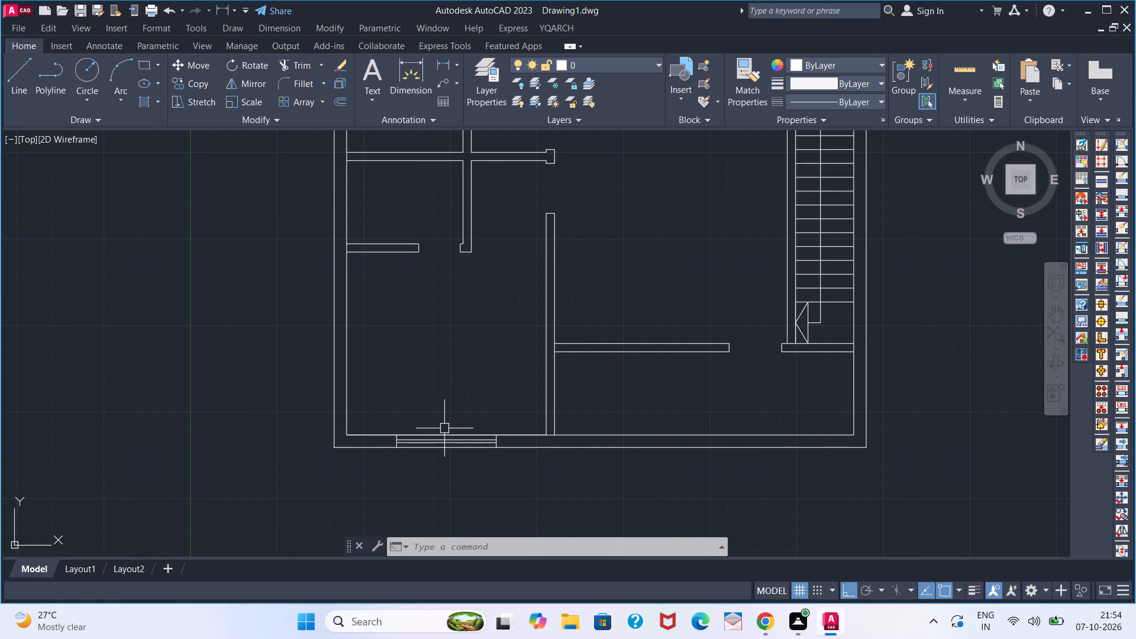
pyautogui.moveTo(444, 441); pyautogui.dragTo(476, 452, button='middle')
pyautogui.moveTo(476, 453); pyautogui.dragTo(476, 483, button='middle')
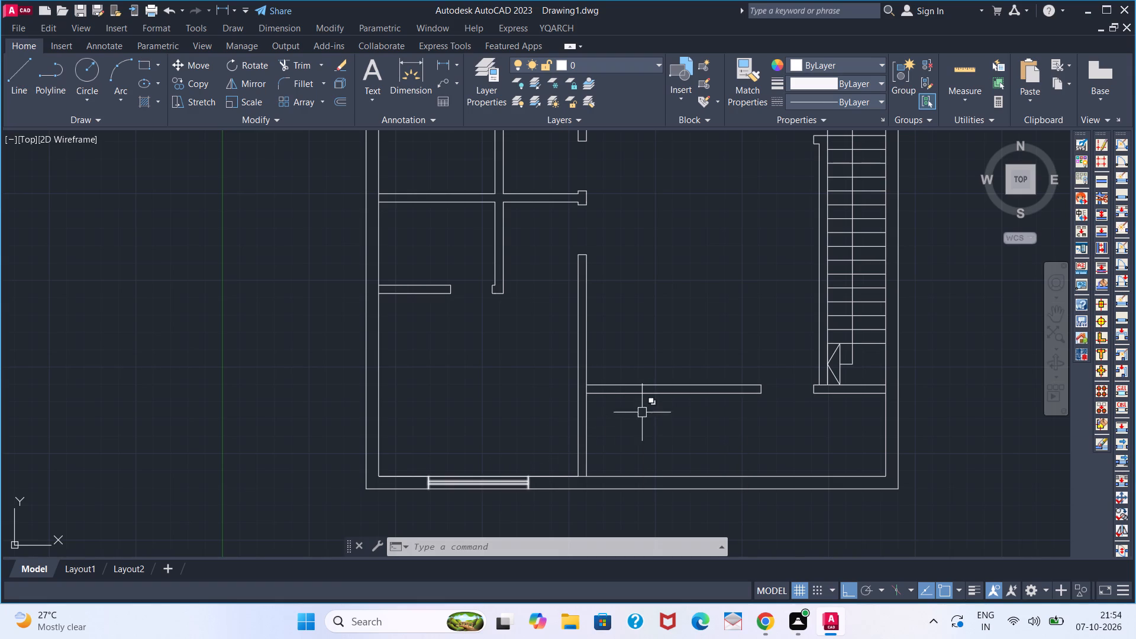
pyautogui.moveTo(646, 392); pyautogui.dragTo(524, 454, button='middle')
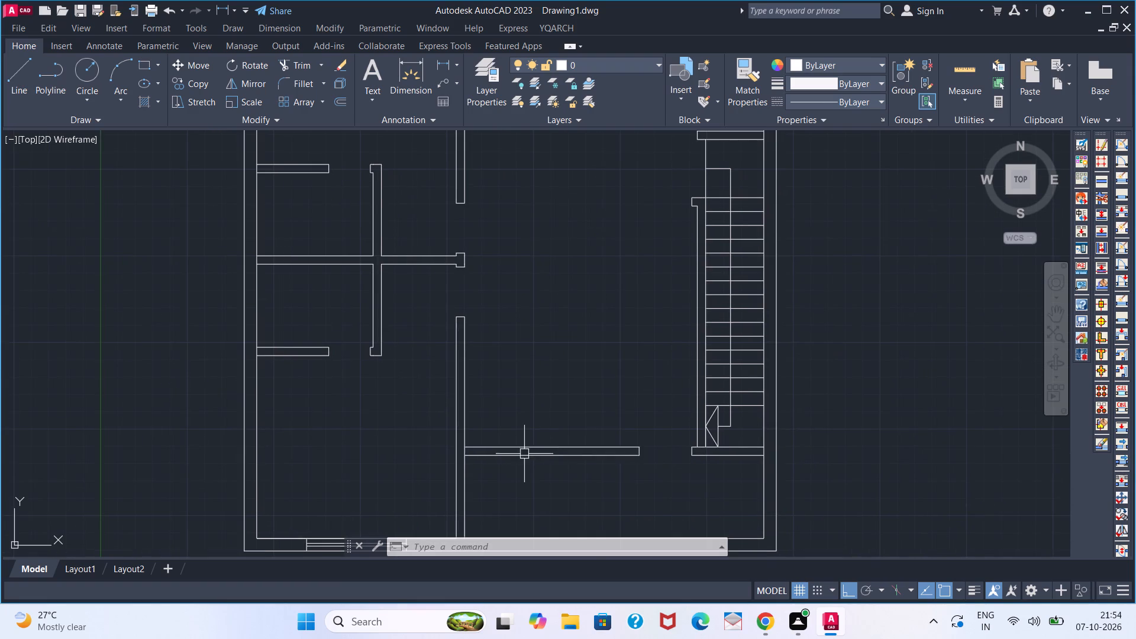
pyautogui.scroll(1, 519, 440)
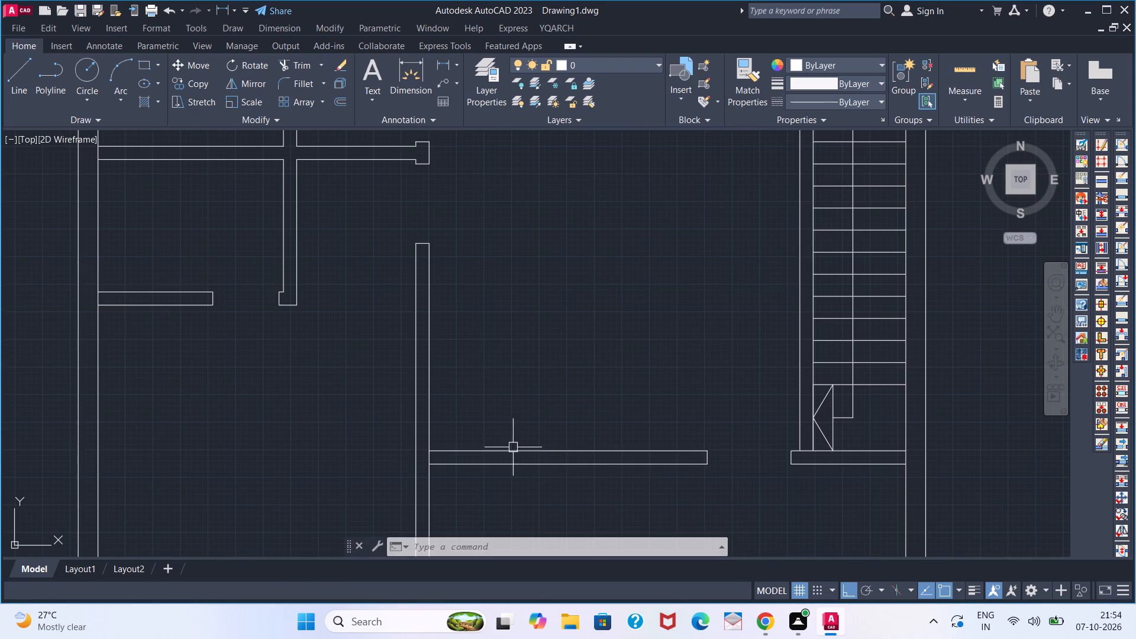
# Draw a horizontal line along the upper edge of the hall's bottom wall, from the vertical partition to the door opening.
pyautogui.press('l')
pyautogui.press('Return')
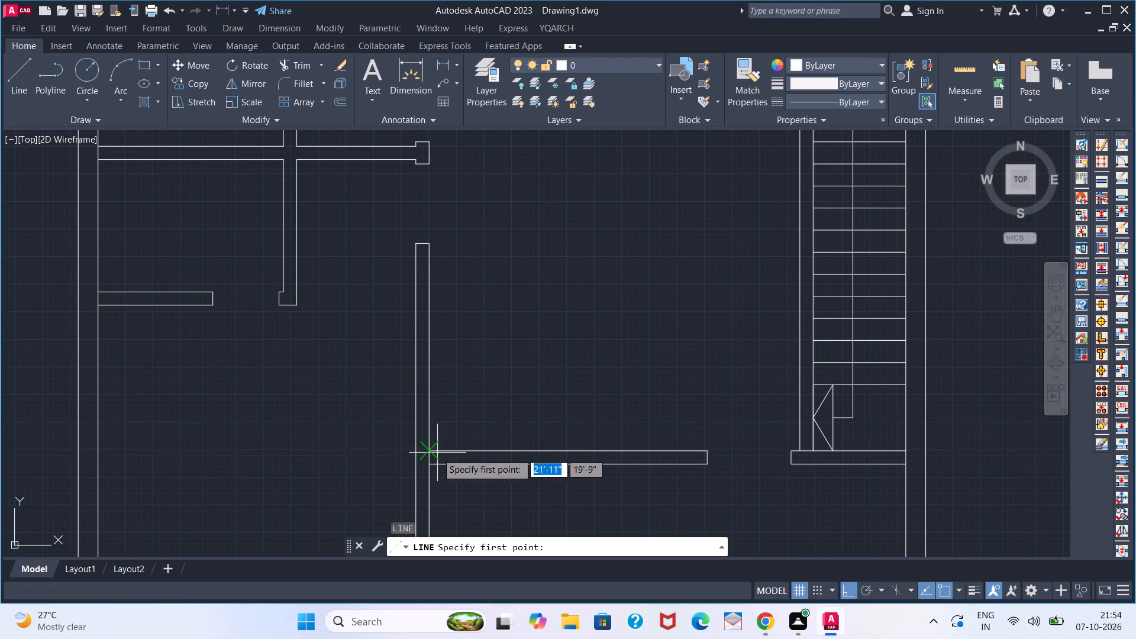
pyautogui.click(435, 453)
pyautogui.click(707, 447)
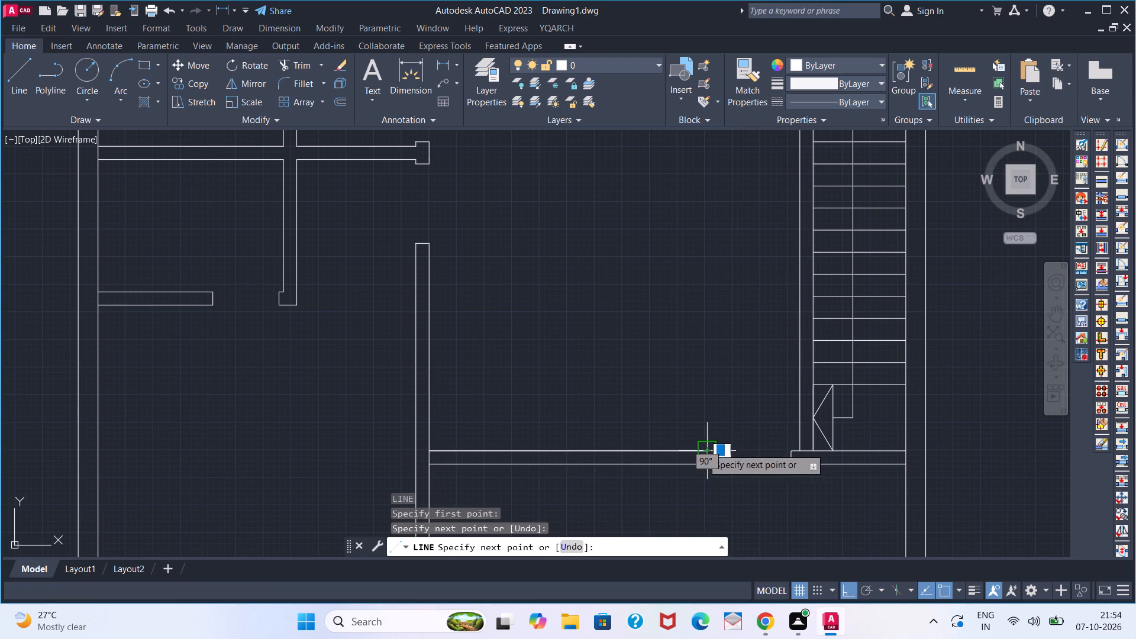
pyautogui.press('space')
# Draw a short vertical centre line across the hall's bottom wall from the midpoint of its upper edge.
pyautogui.press('space')
pyautogui.click(575, 454)
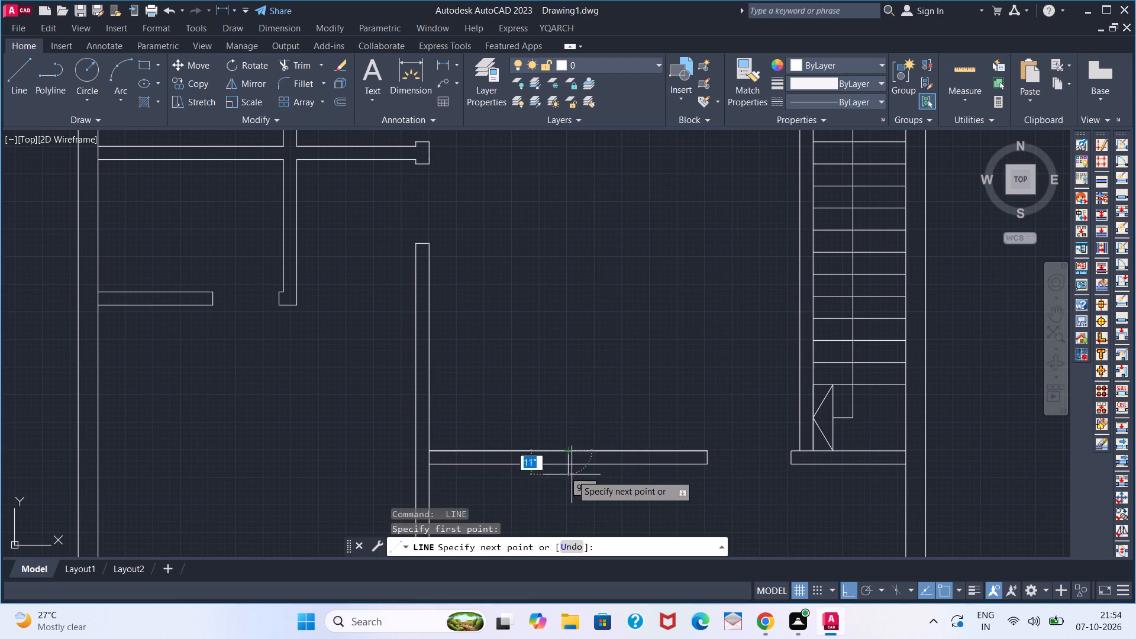
pyautogui.click(572, 467)
pyautogui.press('space')
# Offset the short centre line in the hall's bottom wall by 3' to both sides.
pyautogui.scroll(2, 572, 461)
pyautogui.press('o')
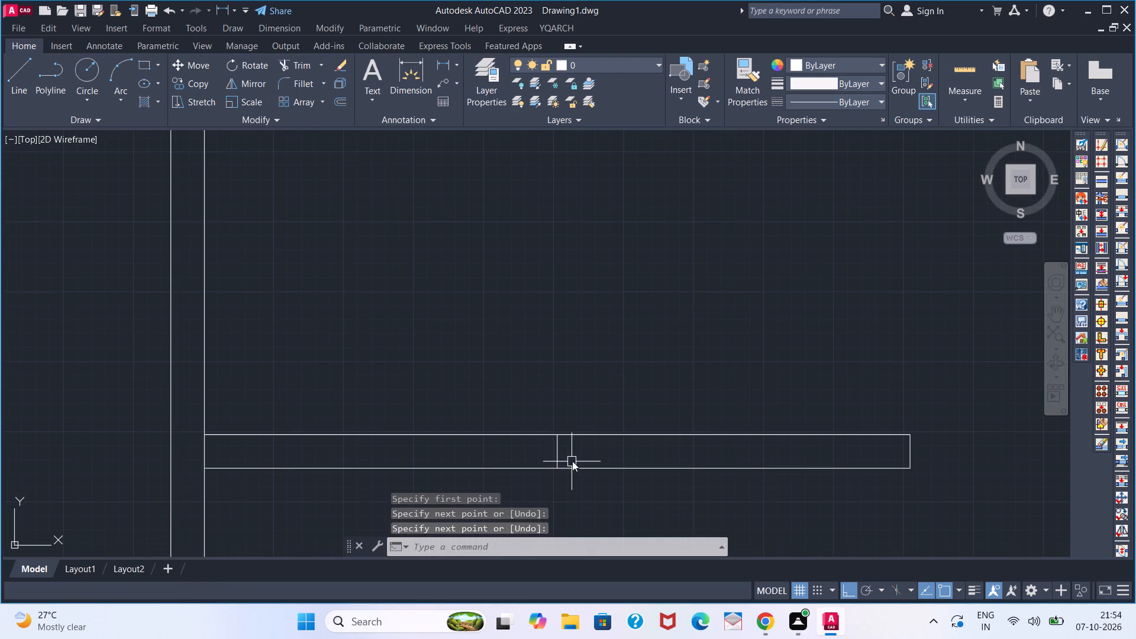
pyautogui.press('Return')
pyautogui.press('3')
pyautogui.press("'")
pyautogui.press('Return')
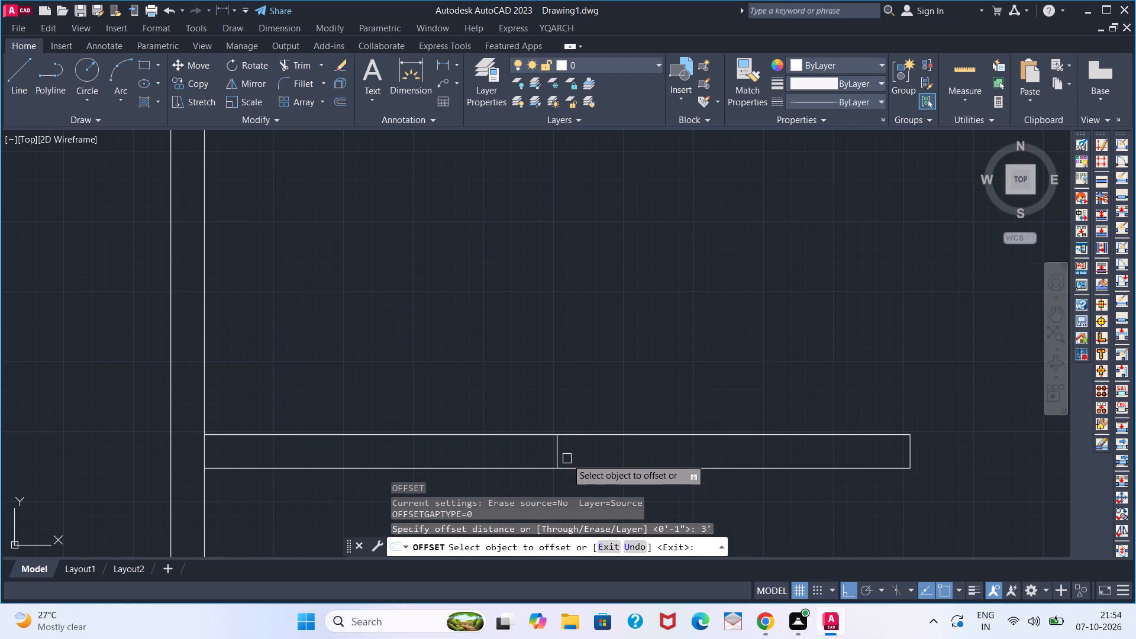
pyautogui.click(562, 456)
pyautogui.click(646, 451)
pyautogui.click(561, 456)
pyautogui.click(444, 454)
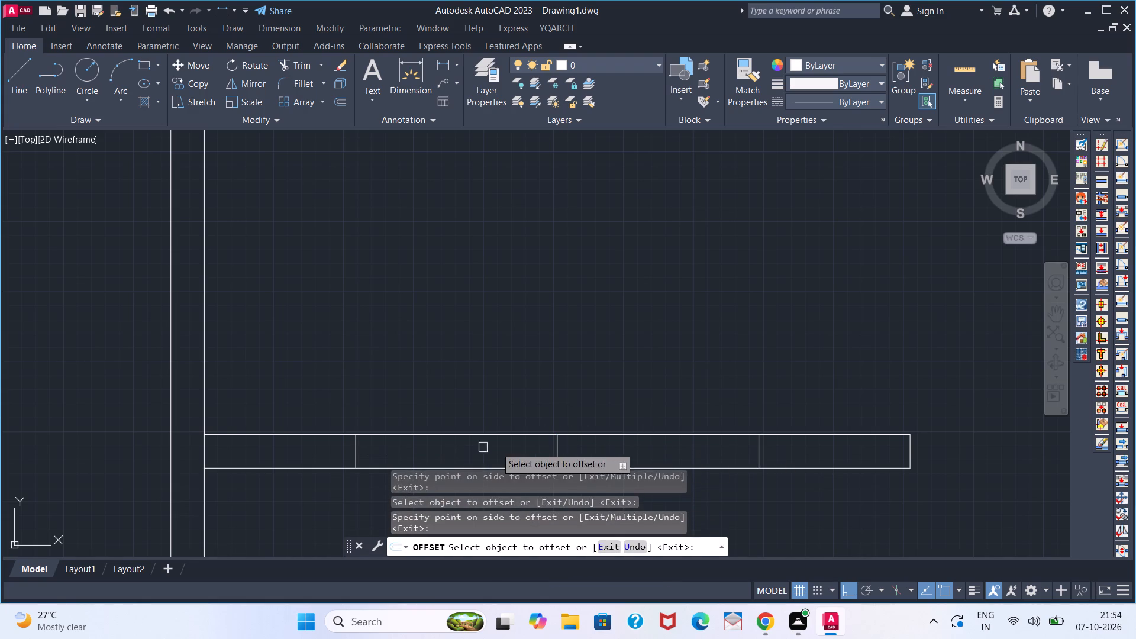
pyautogui.press('space')
pyautogui.press(';')
pyautogui.press('Delete')
pyautogui.press('Delete')
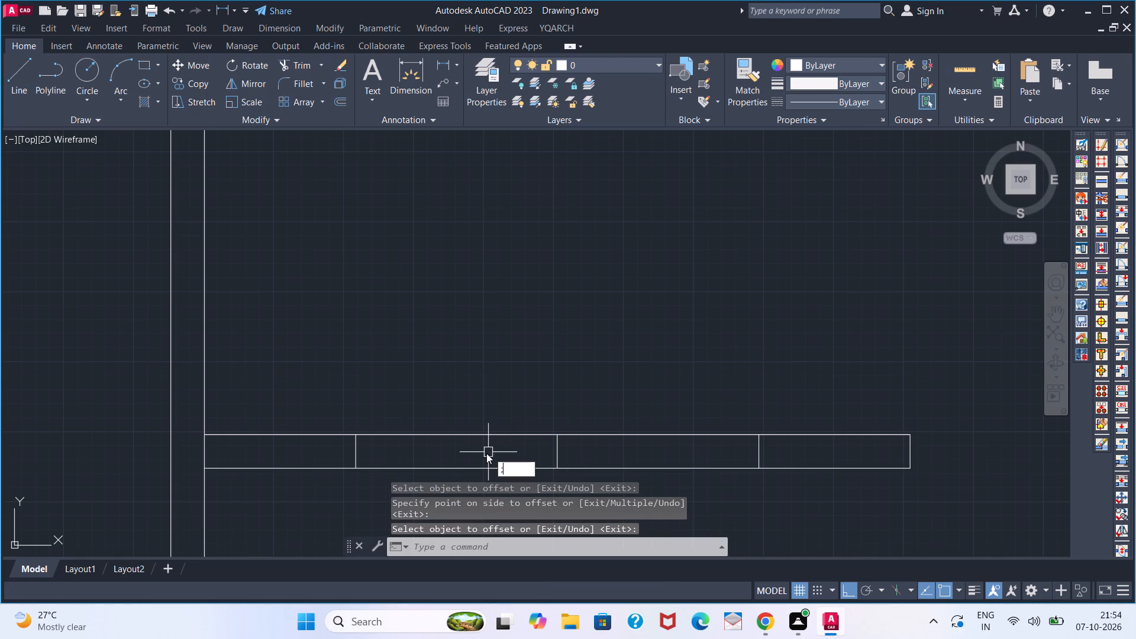
pyautogui.press('Escape')
# Draw a horizontal line between the midpoints of the two offset lines and erase the short centre line.
pyautogui.press('l')
pyautogui.press('Return')
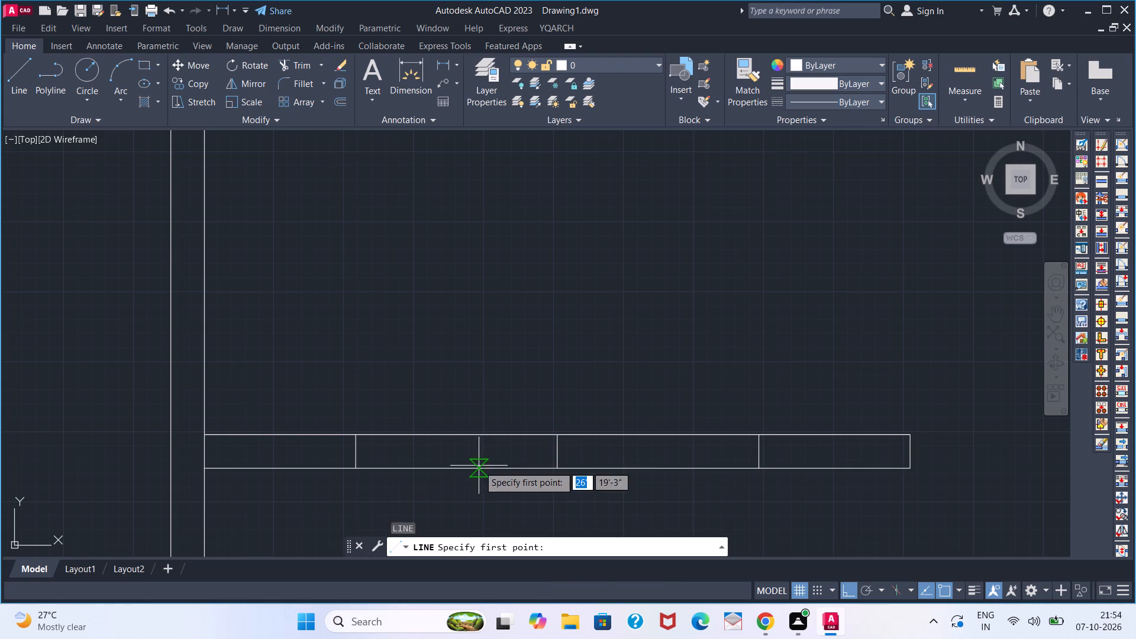
pyautogui.click(359, 454)
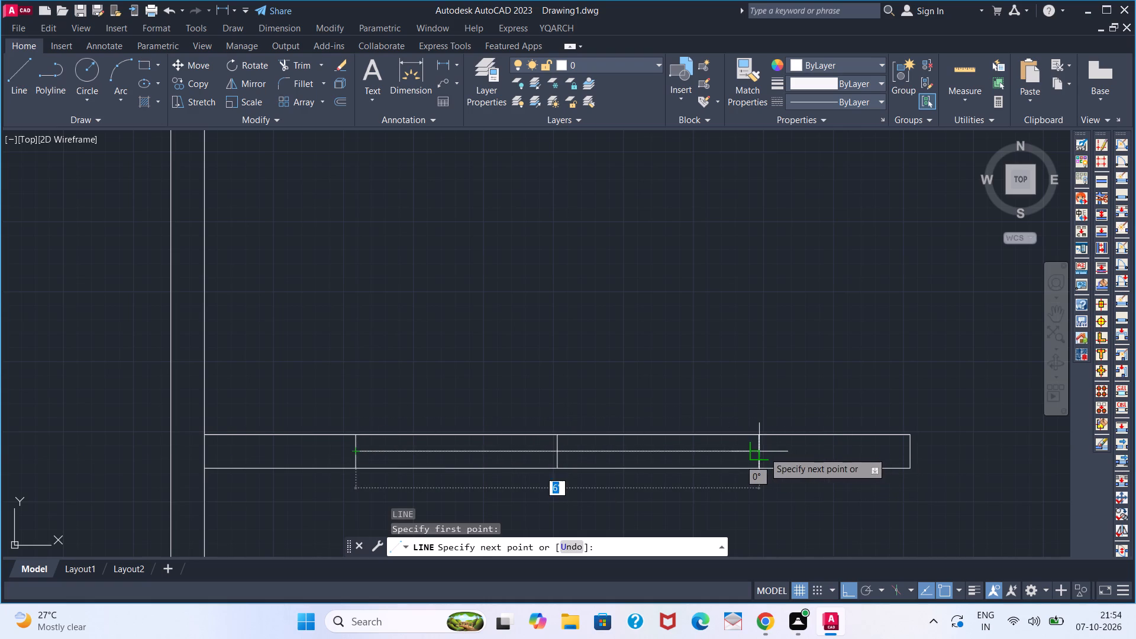
pyautogui.click(764, 452)
pyautogui.press('space')
pyautogui.click(558, 443)
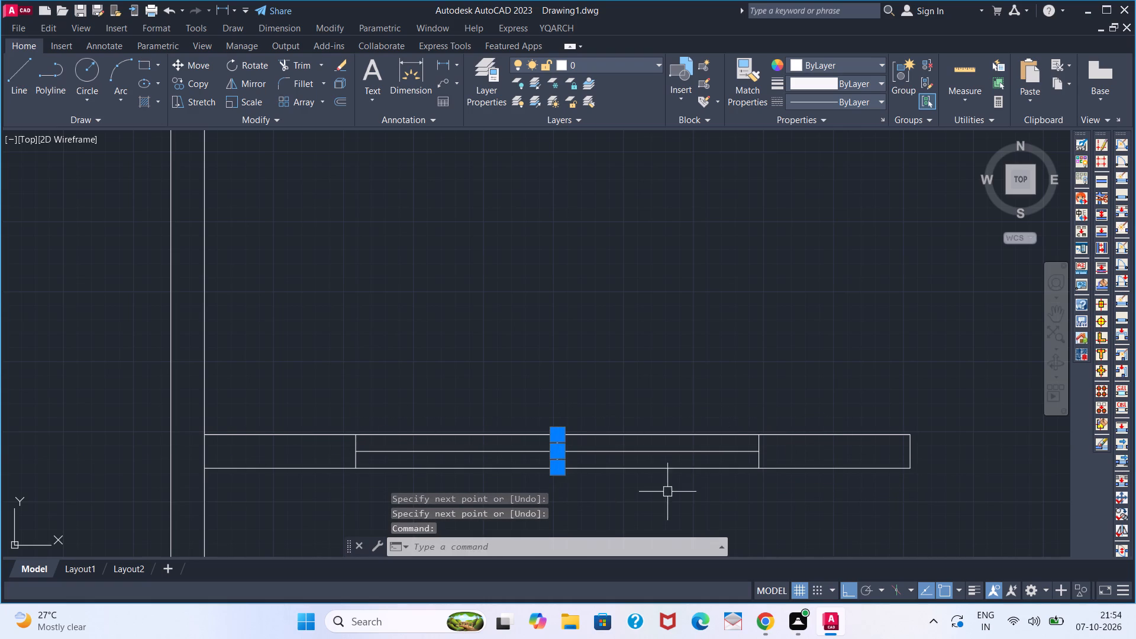
pyautogui.press('Delete')
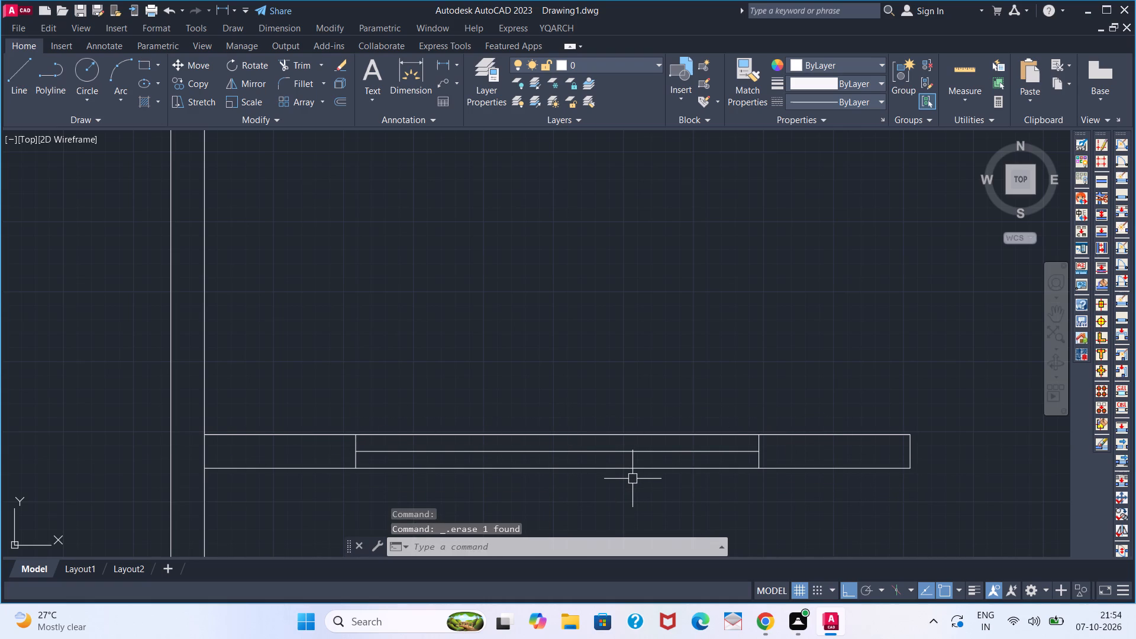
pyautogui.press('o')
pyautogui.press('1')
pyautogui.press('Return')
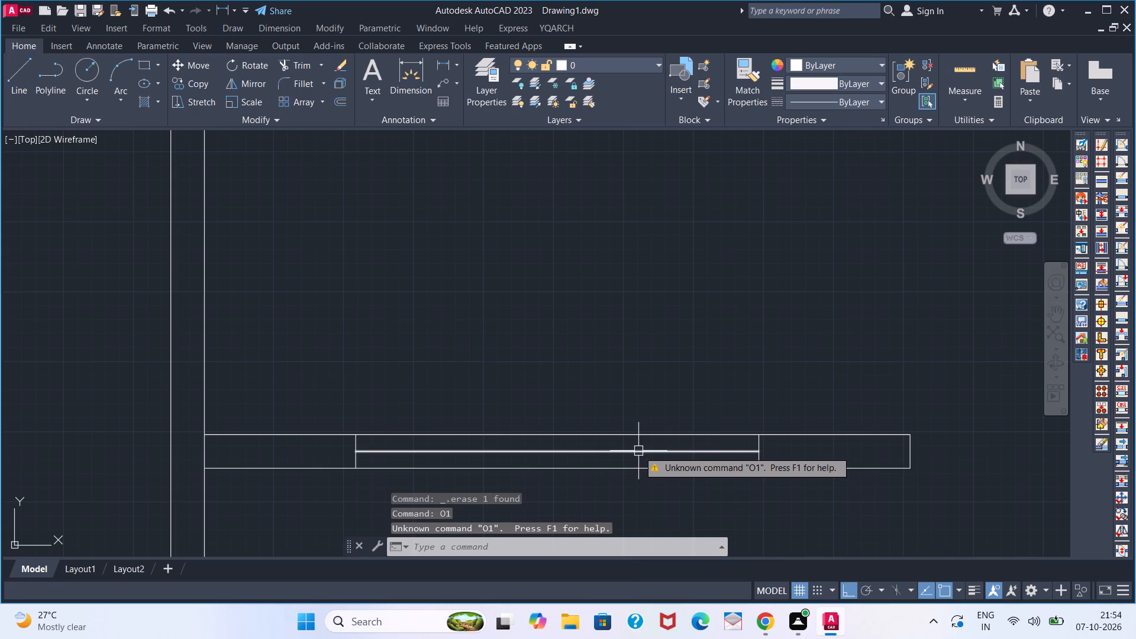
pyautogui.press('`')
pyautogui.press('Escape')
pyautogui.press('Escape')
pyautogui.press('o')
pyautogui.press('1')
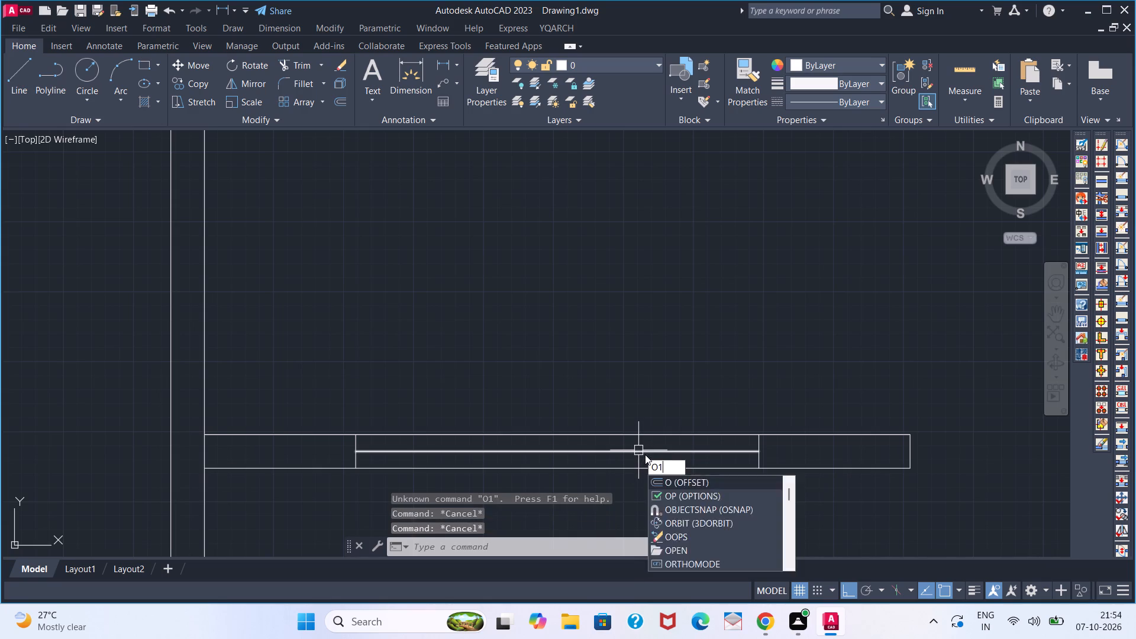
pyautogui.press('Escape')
# Offset the horizontal line in the hall's window opening by 1" to both sides and erase the original.
pyautogui.press('o')
pyautogui.press('space')
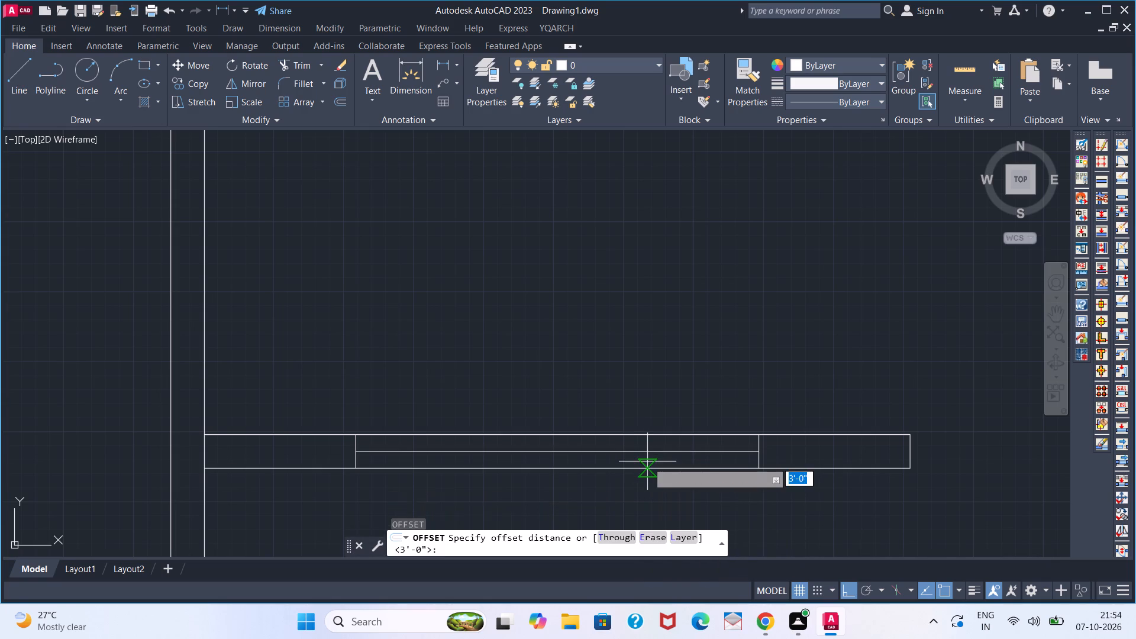
pyautogui.press('1')
pyautogui.press('Return')
pyautogui.click(653, 447)
pyautogui.click(657, 542)
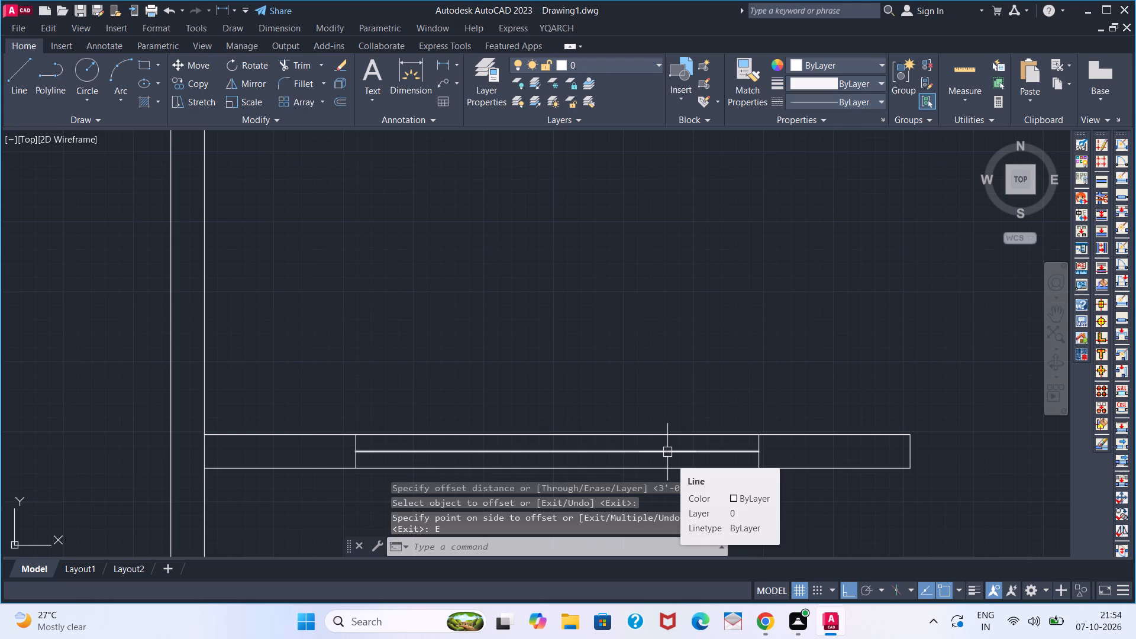
pyautogui.press('space')
pyautogui.press('space')
pyautogui.click(667, 452)
pyautogui.click(676, 506)
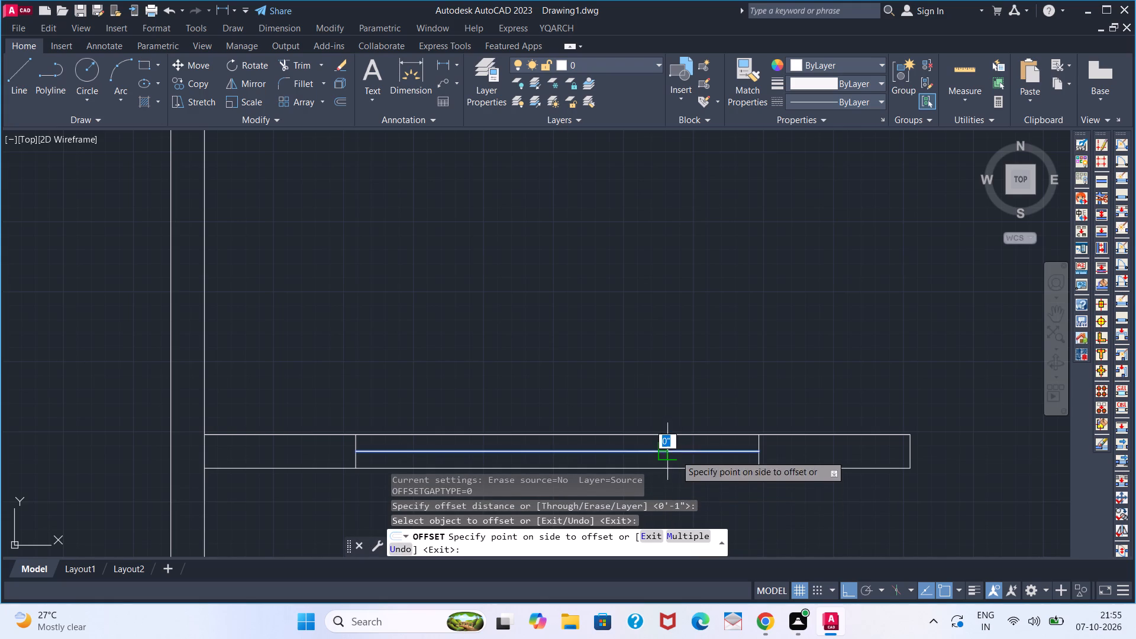
pyautogui.scroll(3, 672, 474)
pyautogui.click(673, 431)
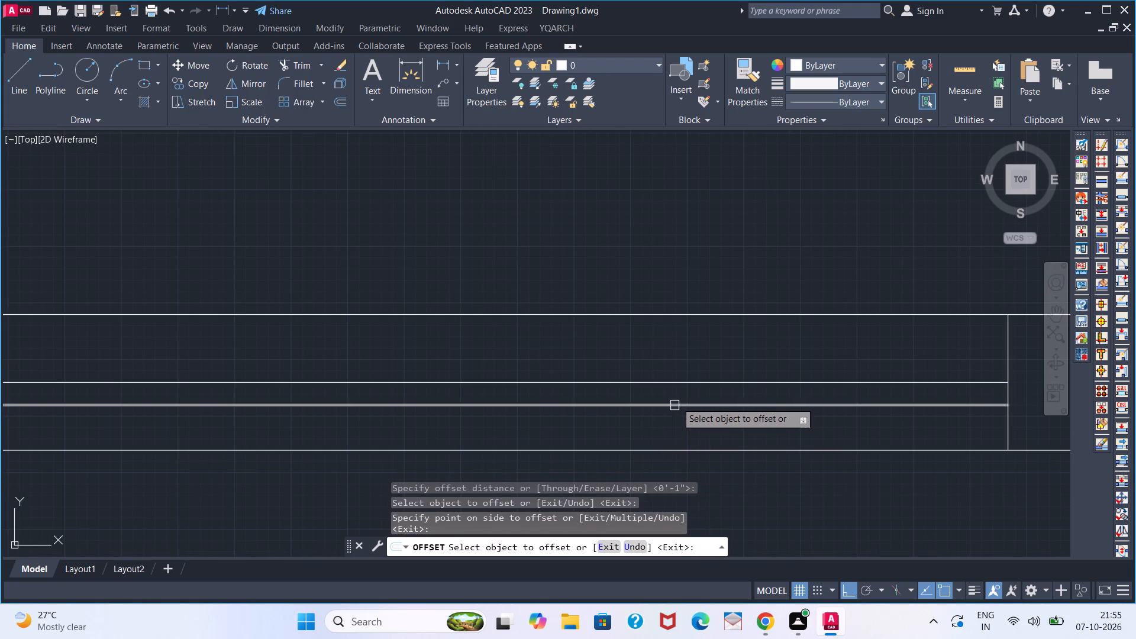
pyautogui.click(687, 383)
pyautogui.click(697, 342)
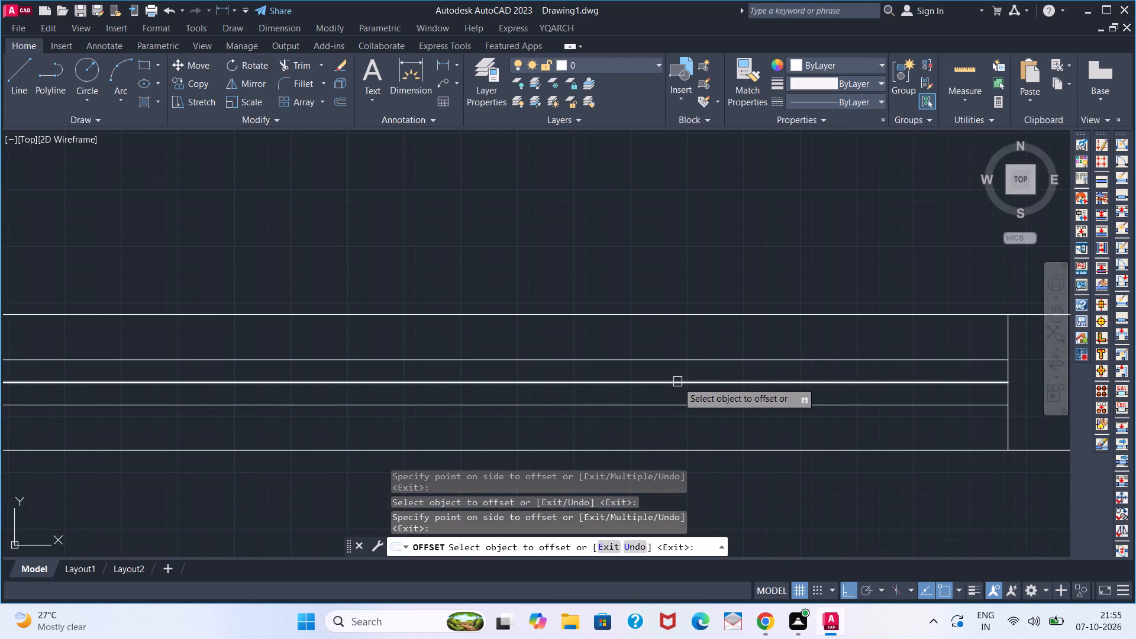
pyautogui.press('space')
pyautogui.click(677, 382)
pyautogui.press('Delete')
# Group the two horizontal glass lines and the two end lines of the hall's window.
pyautogui.scroll(-4, 668, 415)
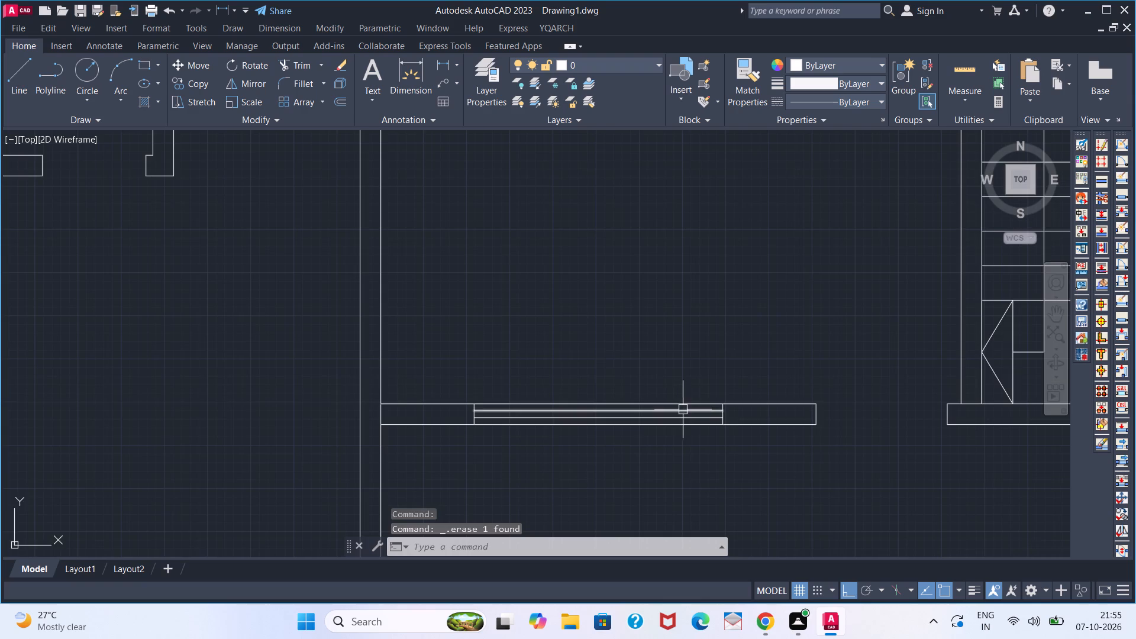
pyautogui.scroll(3, 735, 425)
pyautogui.click(710, 357)
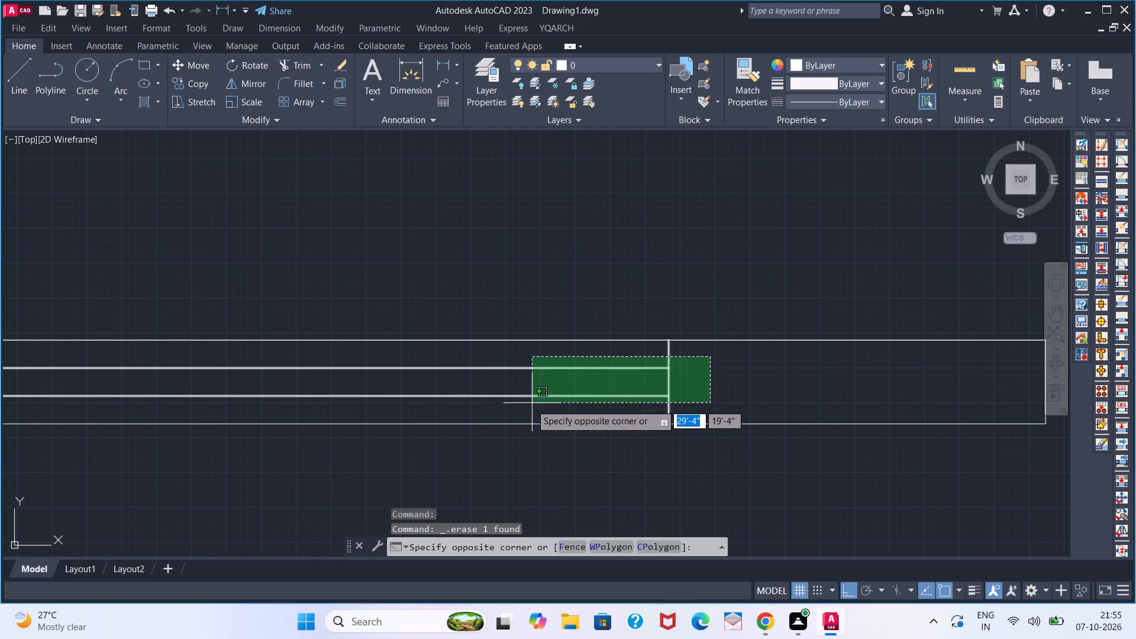
pyautogui.click(531, 404)
pyautogui.scroll(-2, 453, 398)
pyautogui.moveTo(319, 400); pyautogui.dragTo(846, 388, button='middle')
pyautogui.scroll(4, 637, 402)
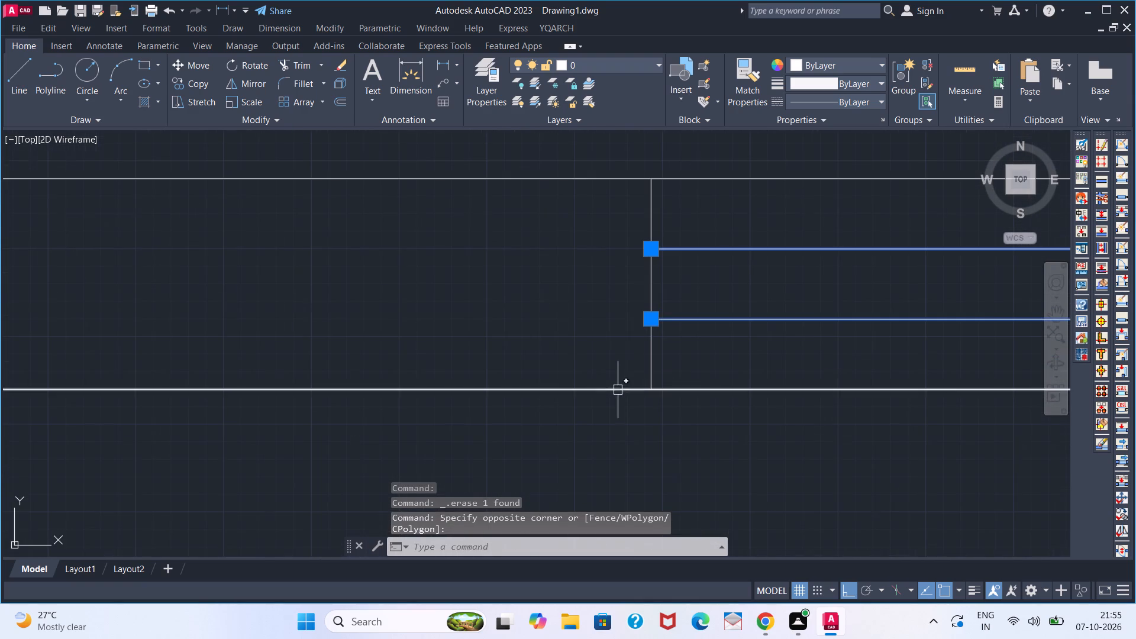
pyautogui.click(669, 350)
pyautogui.click(600, 369)
pyautogui.write('G')
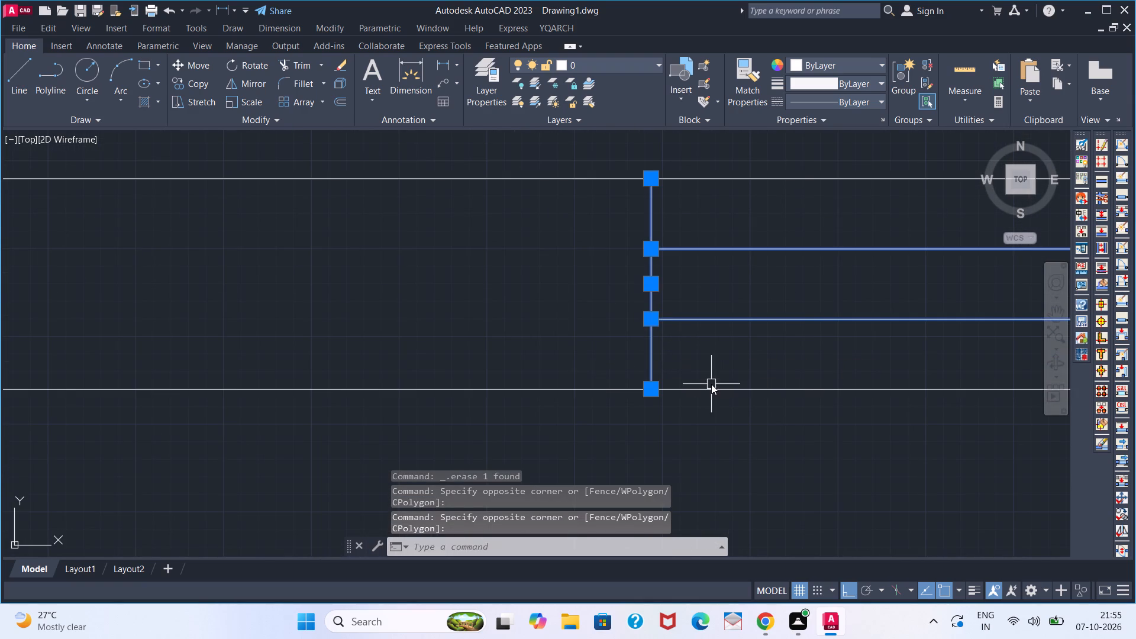
pyautogui.press('space')
# With Ortho off, copy the lower-left room's window from its lower-right corner into the top outer wall above the right-hand room.
pyautogui.scroll(-4, 749, 419)
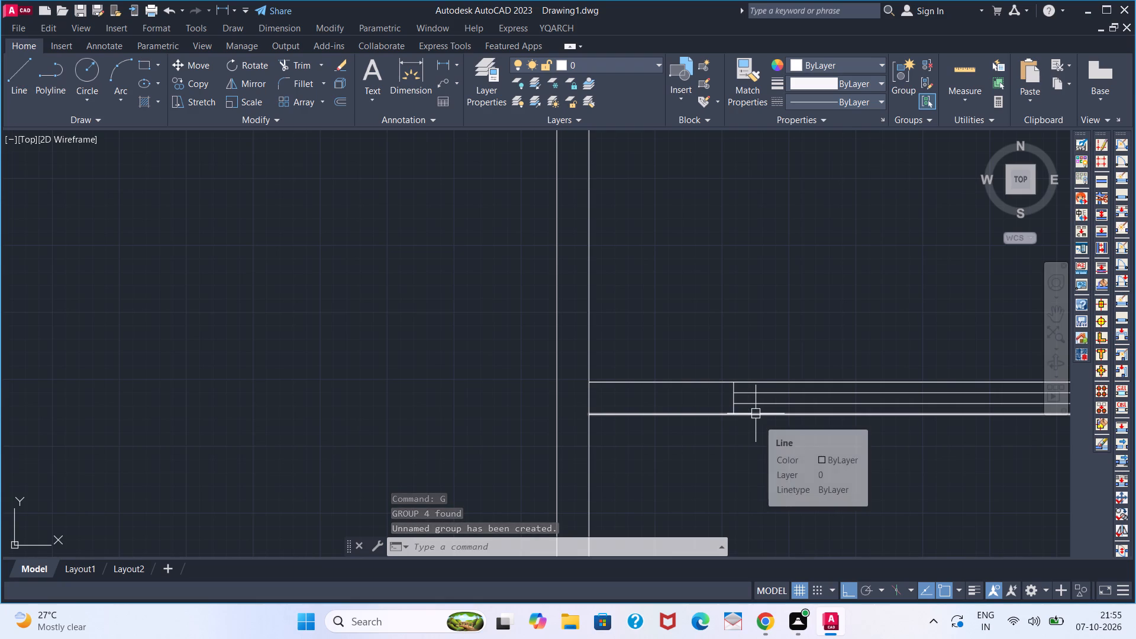
pyautogui.moveTo(832, 441); pyautogui.dragTo(824, 438, button='middle')
pyautogui.moveTo(783, 428); pyautogui.dragTo(736, 425, button='middle')
pyautogui.moveTo(688, 427); pyautogui.dragTo(673, 427, button='middle')
pyautogui.scroll(-3, 758, 430)
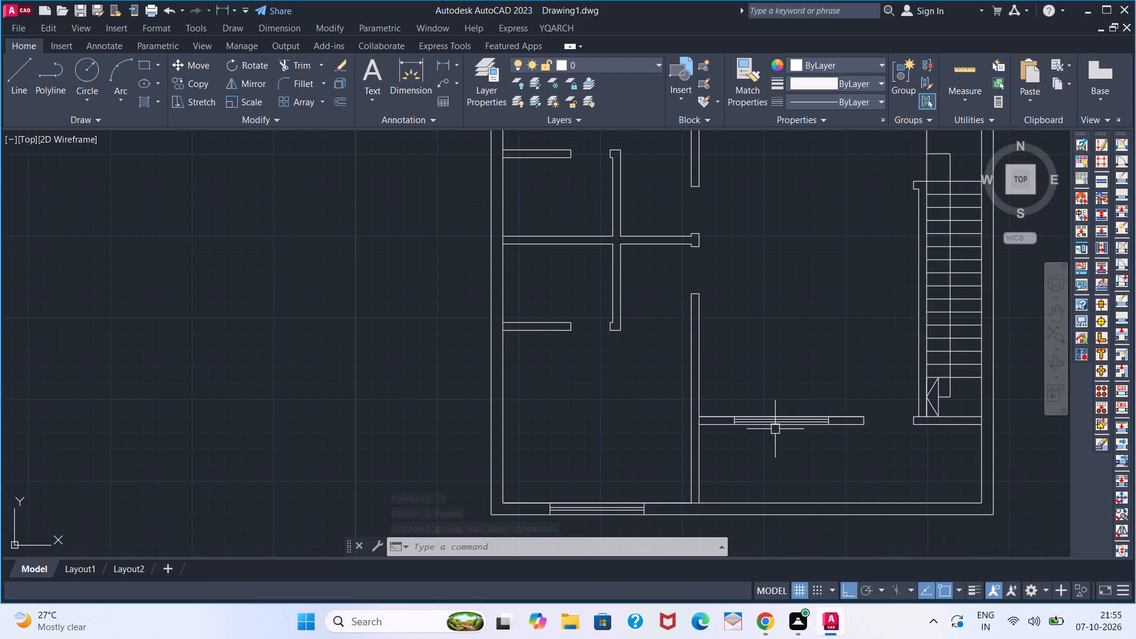
pyautogui.moveTo(830, 419); pyautogui.dragTo(782, 509, button='middle')
pyautogui.middleClick(782, 511)
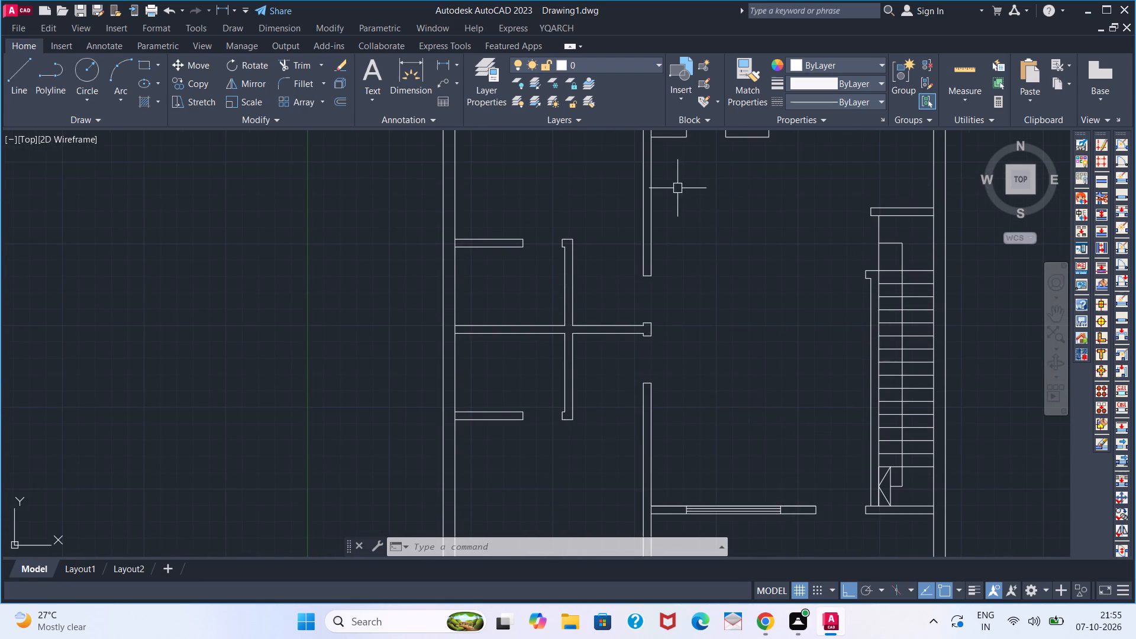
pyautogui.moveTo(680, 198); pyautogui.dragTo(682, 340, button='middle')
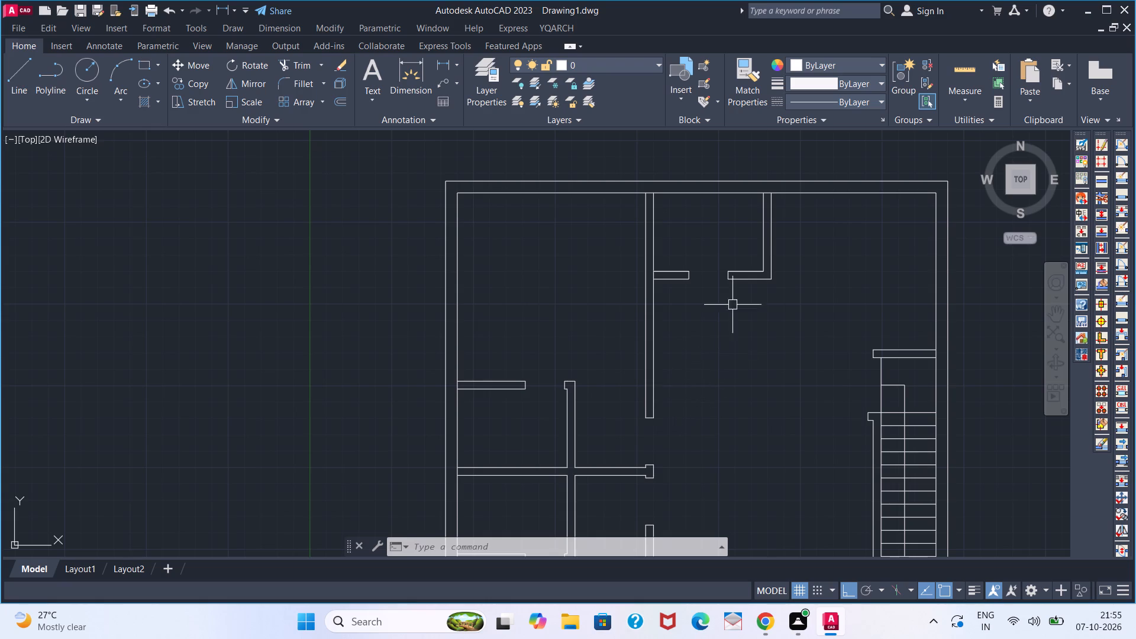
pyautogui.scroll(-2, 792, 254)
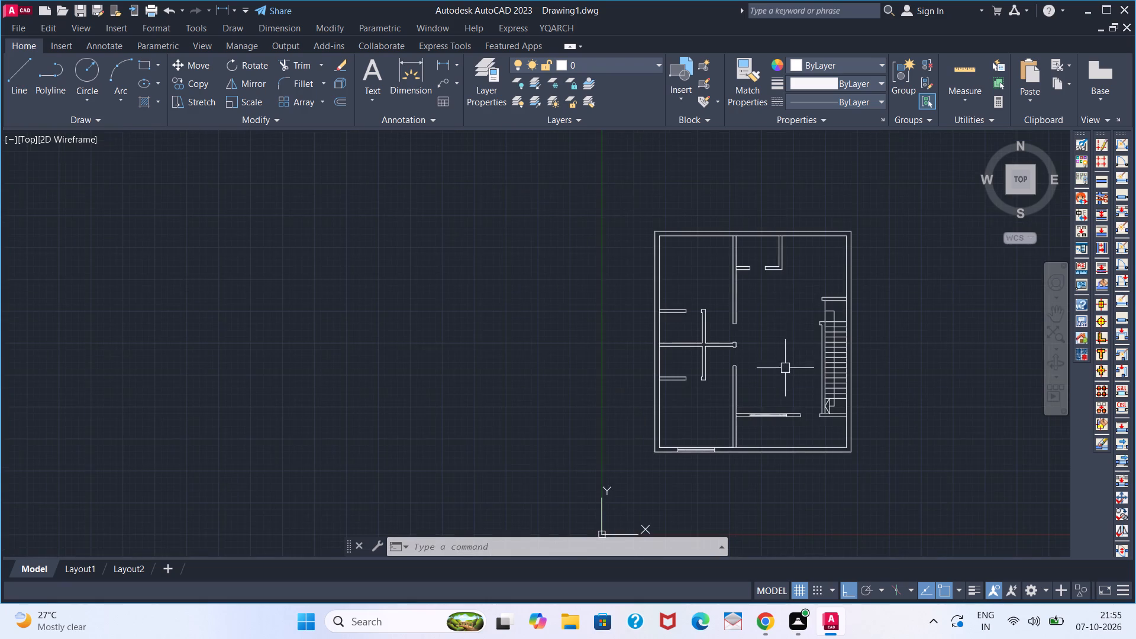
pyautogui.moveTo(785, 369); pyautogui.dragTo(815, 278, button='middle')
pyautogui.scroll(3, 744, 382)
pyautogui.click(738, 295)
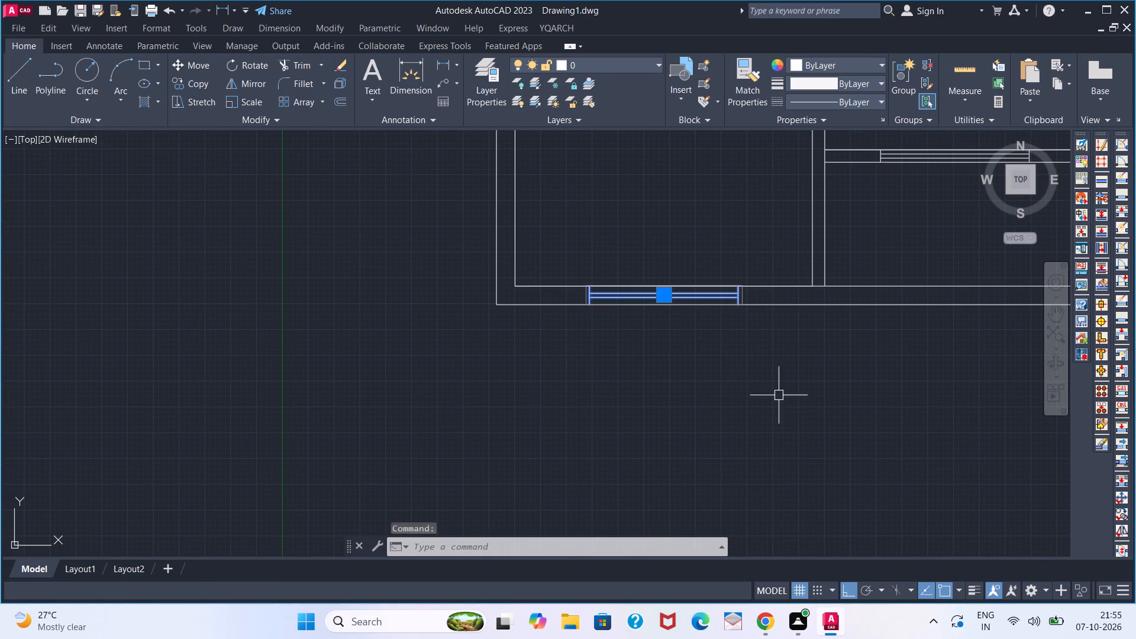
pyautogui.click(854, 592)
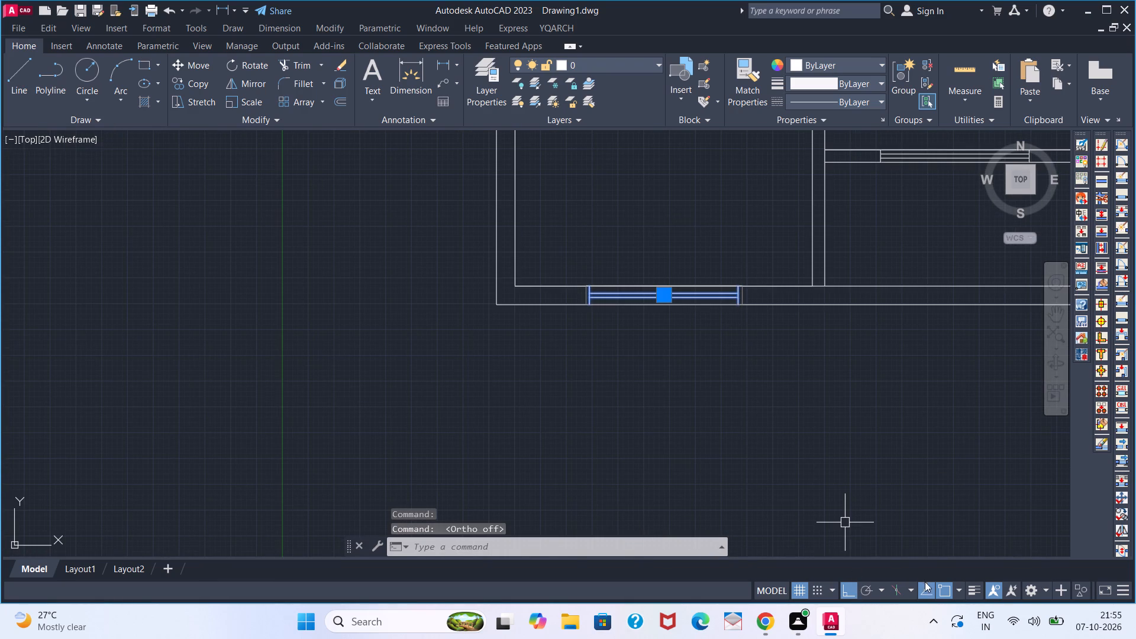
pyautogui.press('c')
pyautogui.press('o')
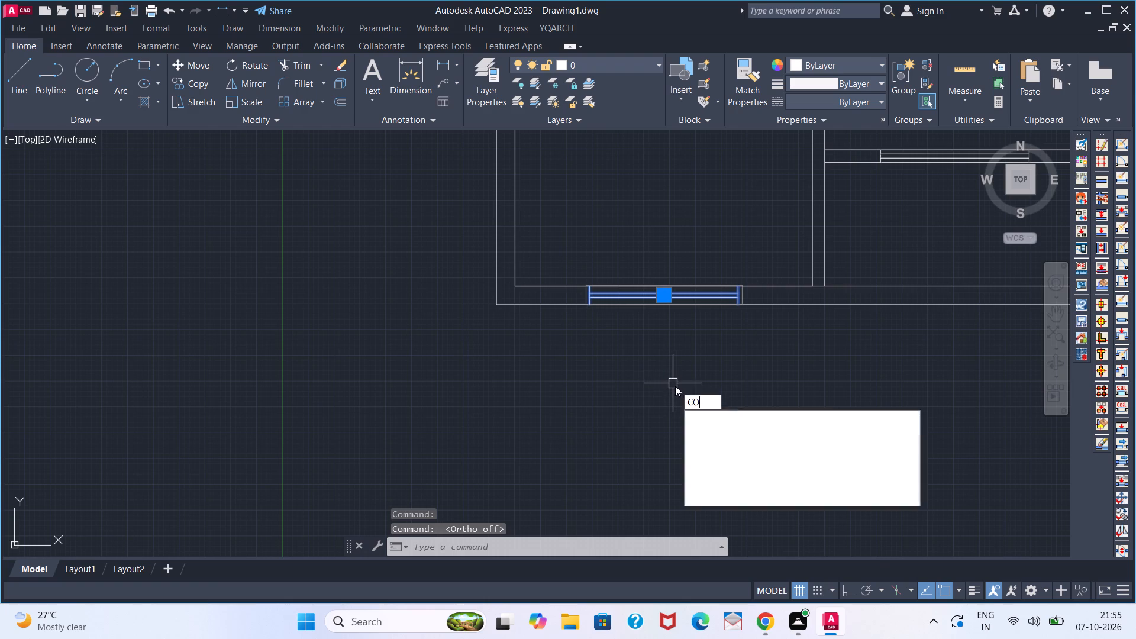
pyautogui.press('Return')
pyautogui.click(736, 306)
pyautogui.scroll(-4, 794, 226)
pyautogui.moveTo(843, 217); pyautogui.dragTo(611, 543, button='middle')
pyautogui.scroll(-1, 644, 486)
pyautogui.scroll(3, 629, 421)
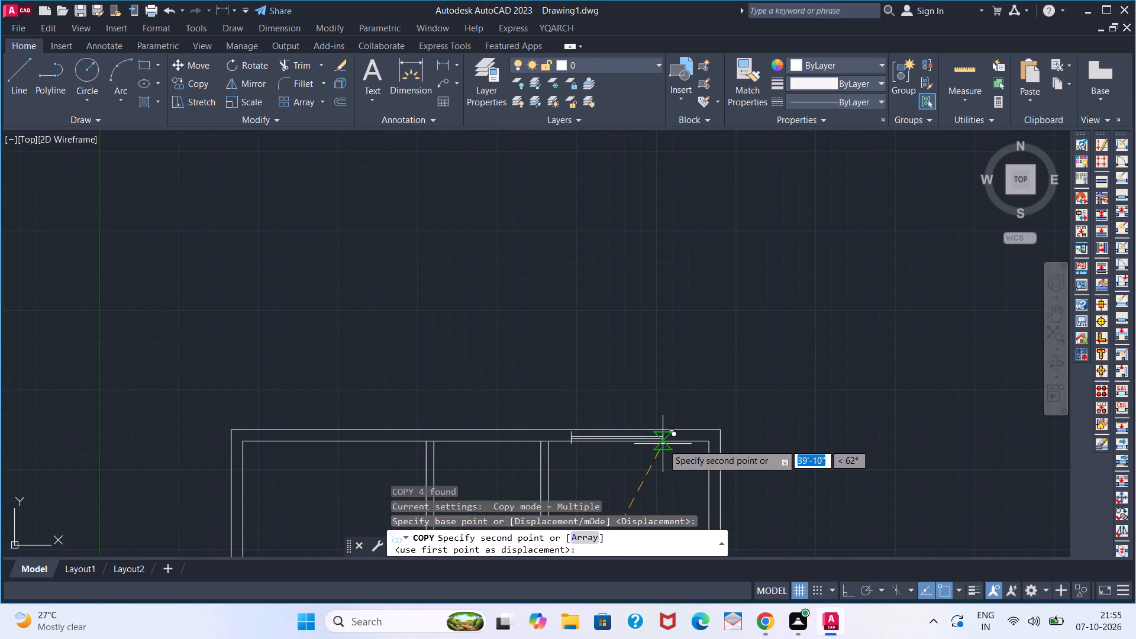
pyautogui.click(667, 443)
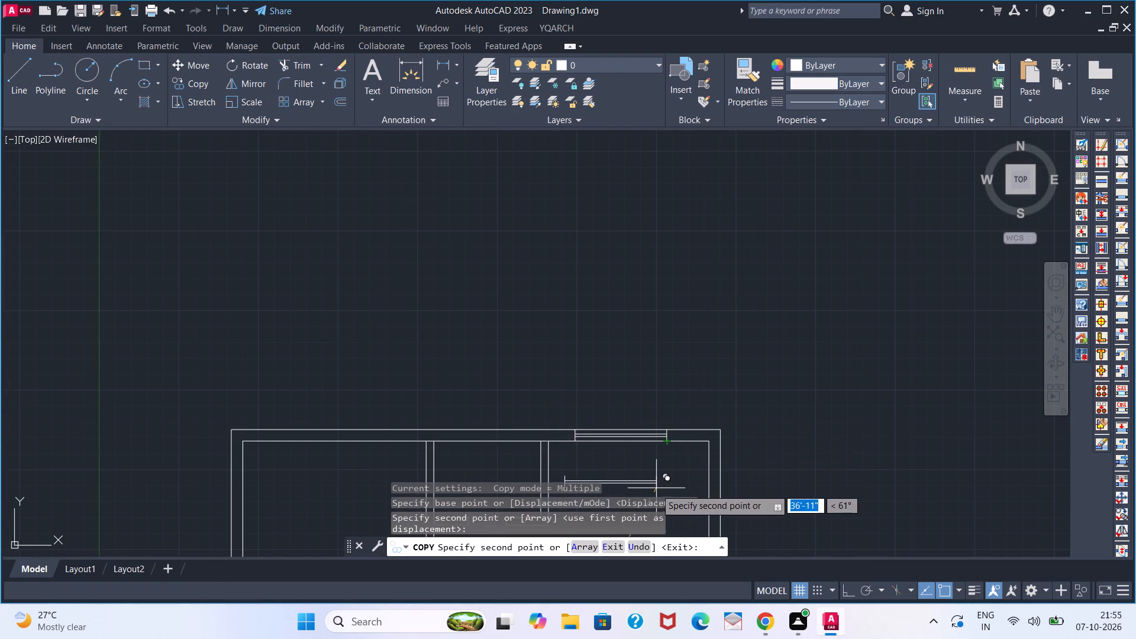
pyautogui.press('Escape')
# With Ortho on, copy the right-hand room's top window straight across into the top outer wall above the left-hand room.
pyautogui.moveTo(669, 458); pyautogui.dragTo(692, 425, button='middle')
pyautogui.scroll(2, 676, 412)
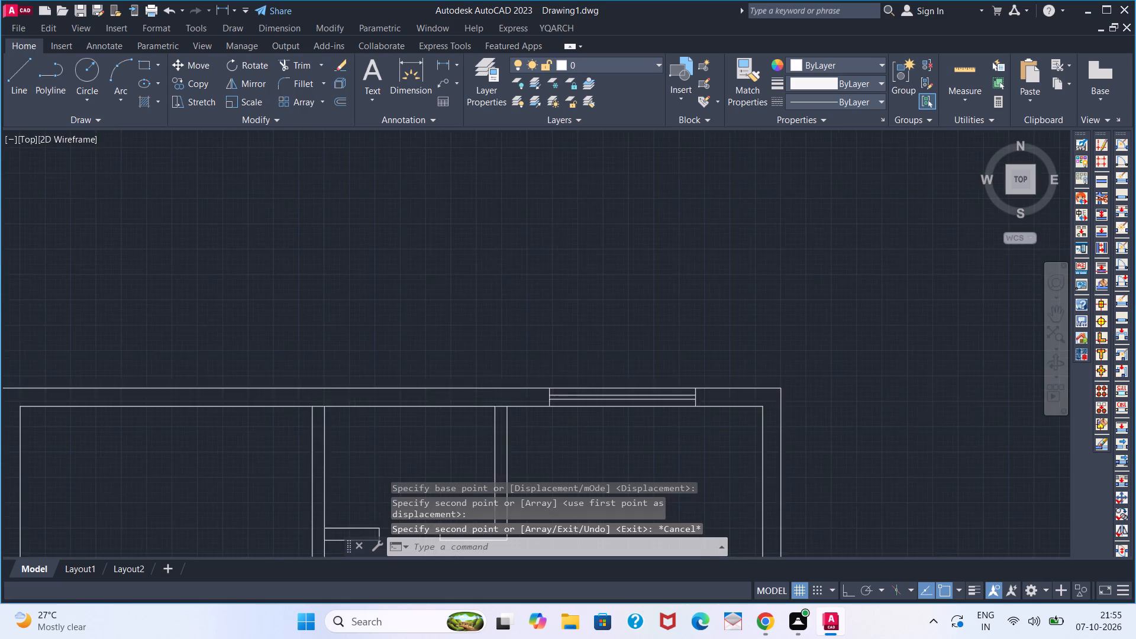
pyautogui.scroll(1, 671, 412)
pyautogui.scroll(-3, 671, 418)
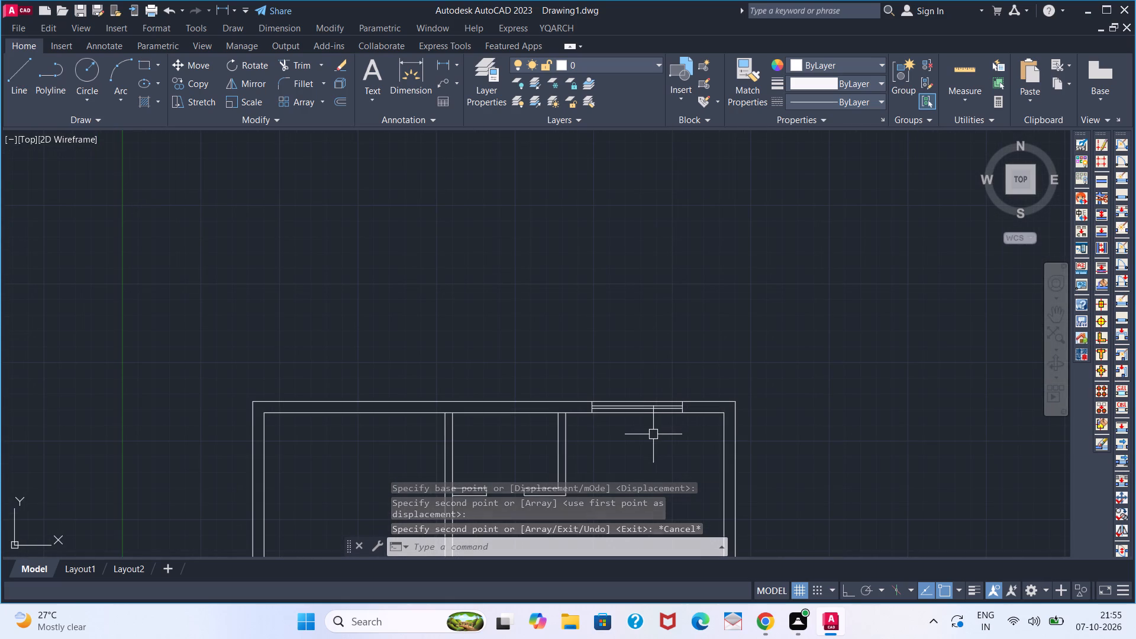
pyautogui.click(678, 405)
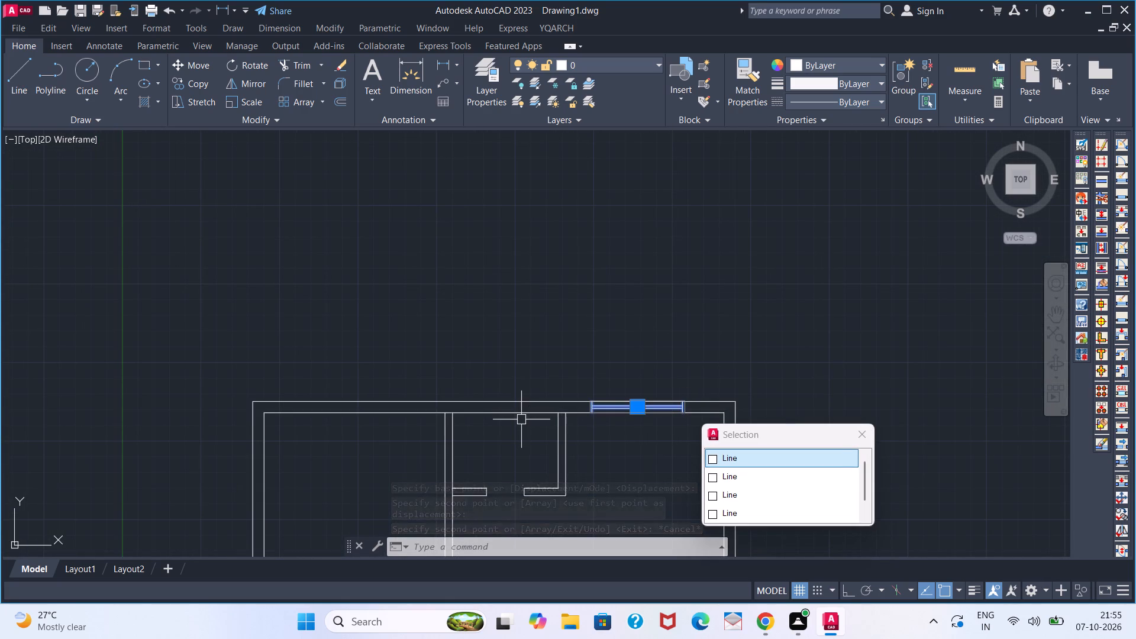
pyautogui.press('c')
pyautogui.press('o')
pyautogui.press('Return')
pyautogui.press('space')
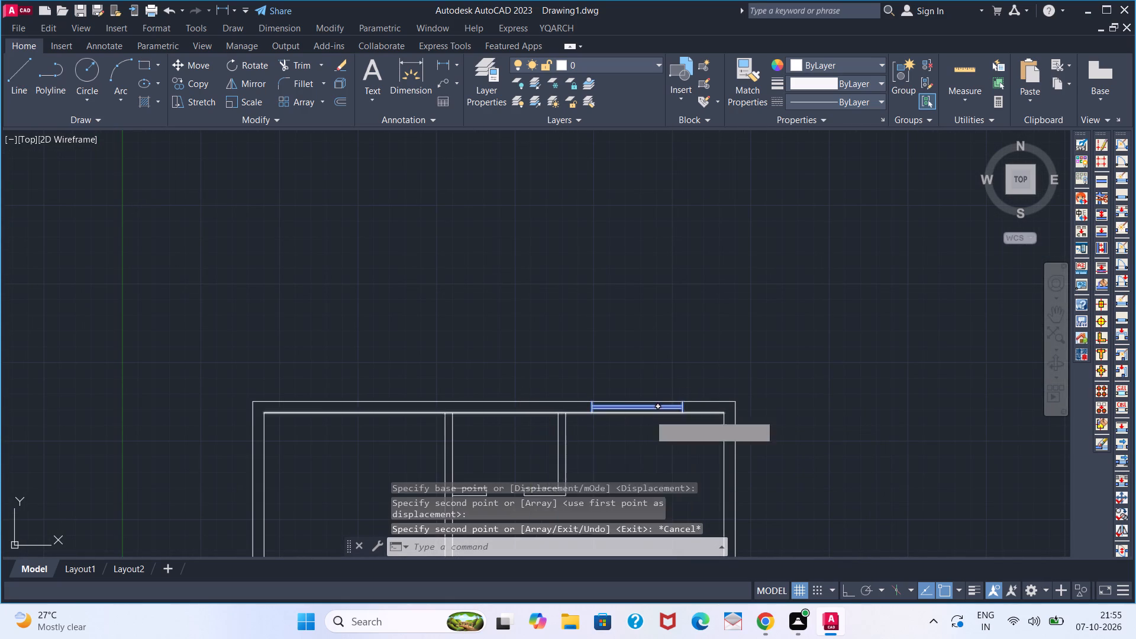
pyautogui.click(847, 591)
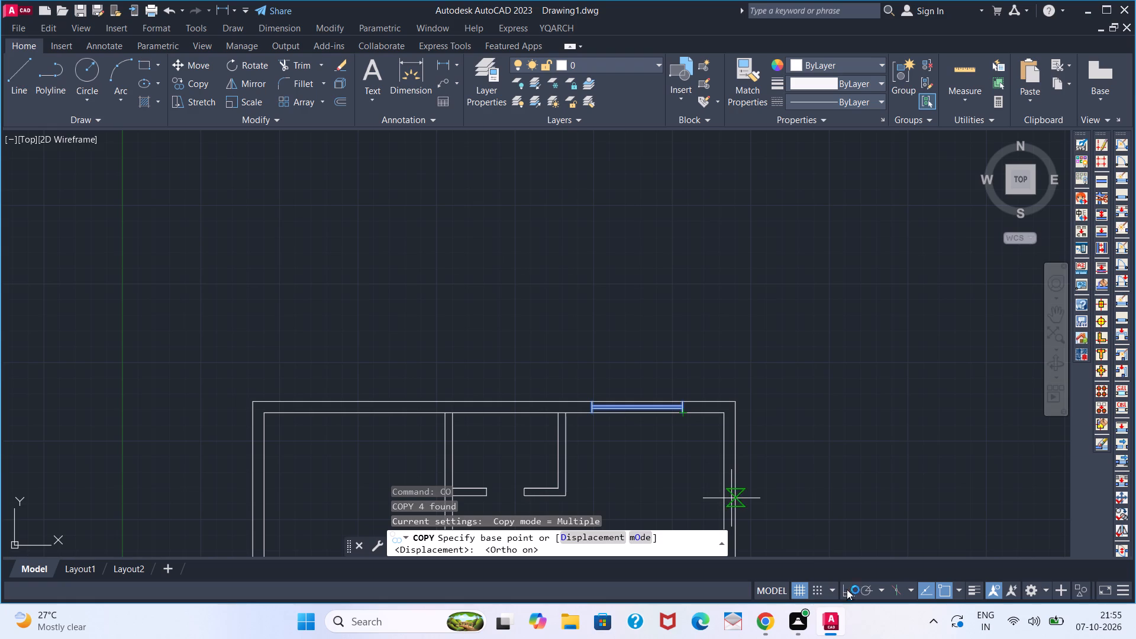
pyautogui.click(686, 421)
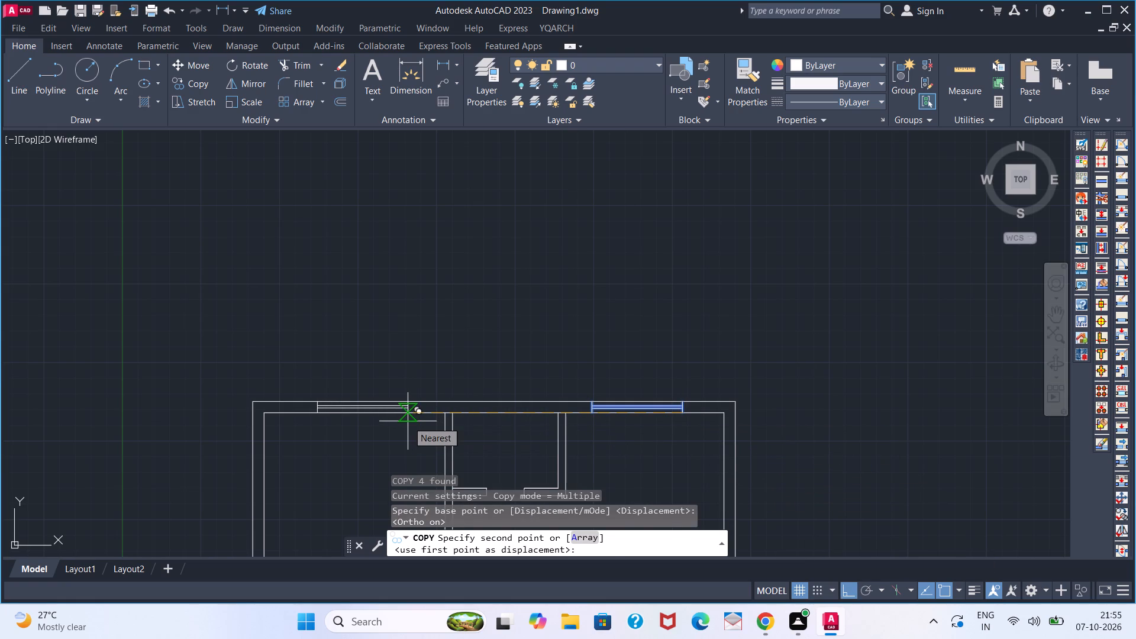
pyautogui.click(406, 421)
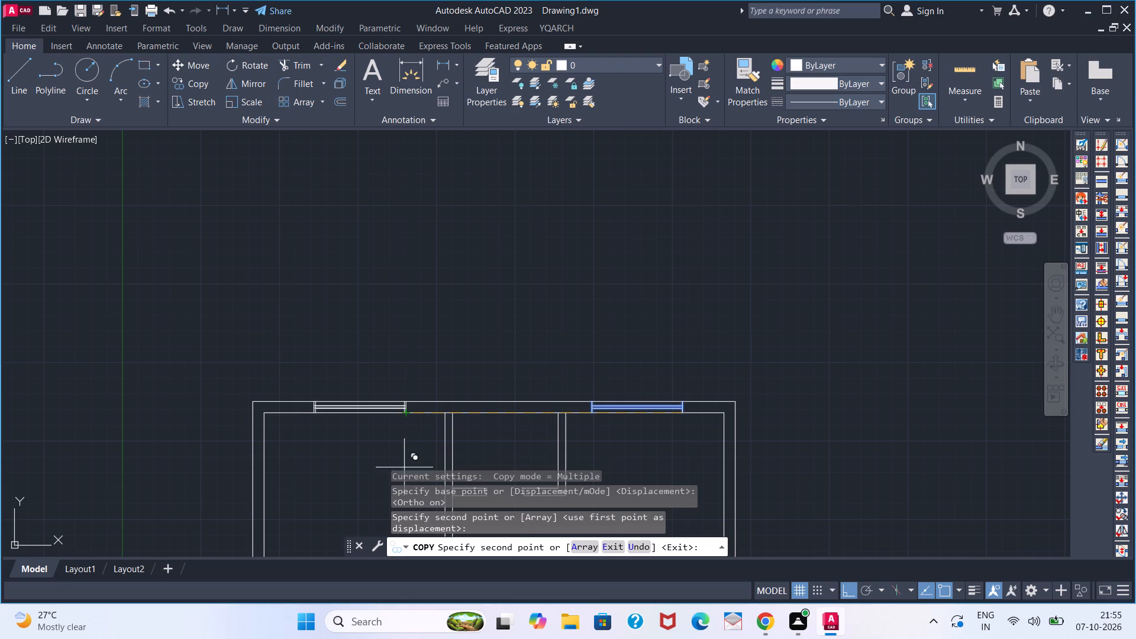
pyautogui.middleClick(485, 390)
pyautogui.middleClick(524, 359)
pyautogui.press('Escape')
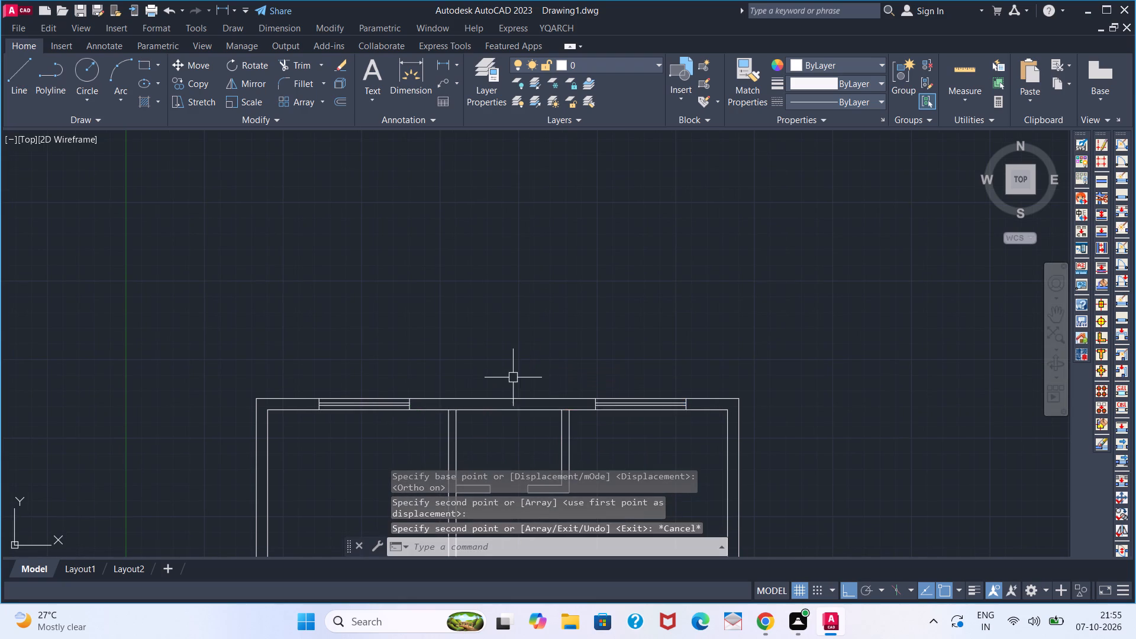
# Draw a line along the small top room's inner outer-wall face and a short line across the wall from its midpoint.
pyautogui.moveTo(599, 321); pyautogui.dragTo(618, 296, button='middle')
pyautogui.moveTo(534, 379); pyautogui.dragTo(581, 342, button='middle')
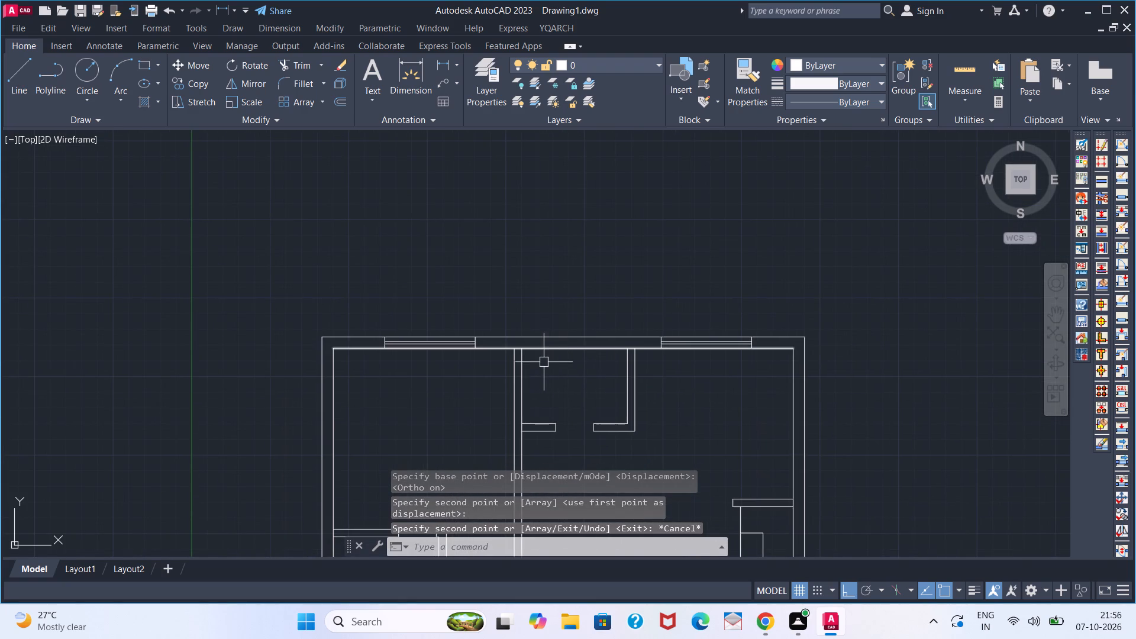
pyautogui.press('l')
pyautogui.press('Return')
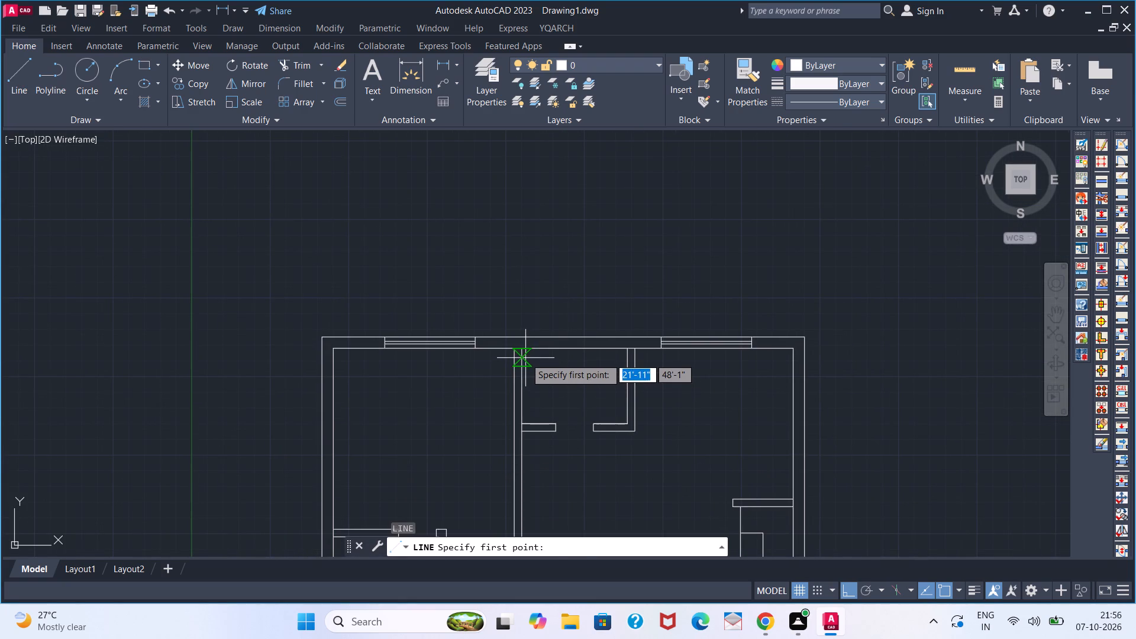
pyautogui.click(525, 355)
pyautogui.click(621, 349)
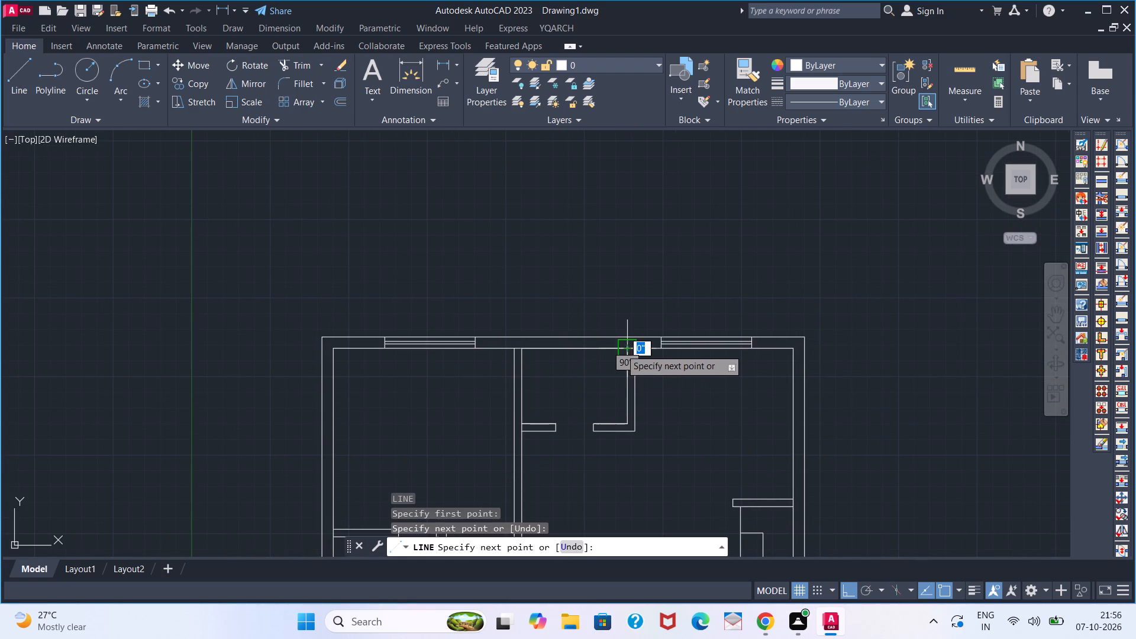
pyautogui.press('space')
pyautogui.press('l')
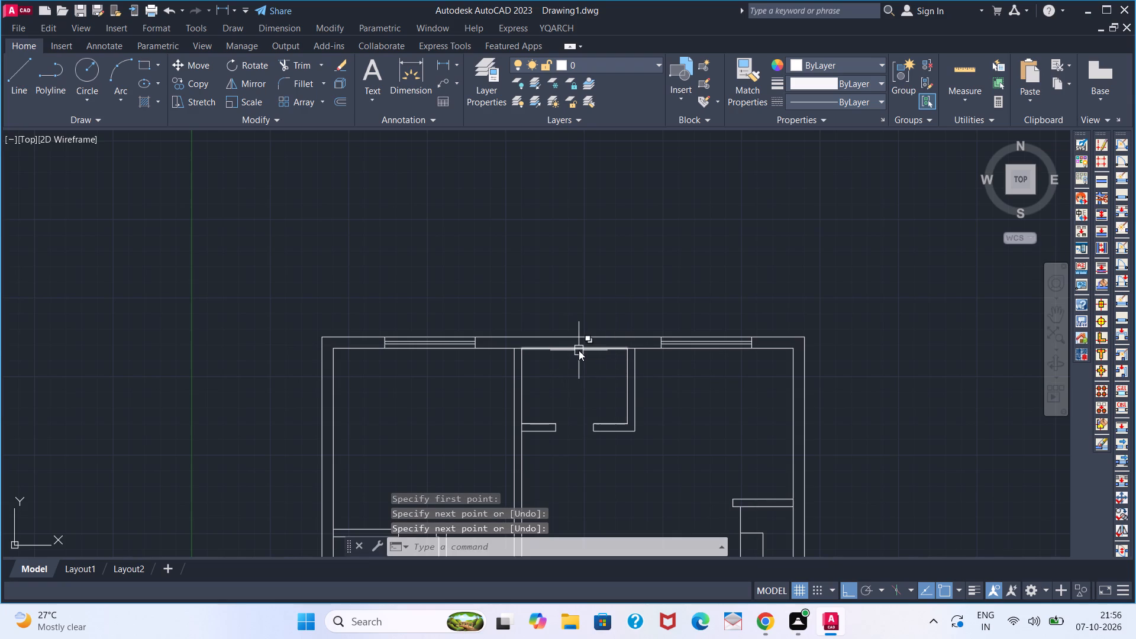
pyautogui.press('space')
pyautogui.click(579, 350)
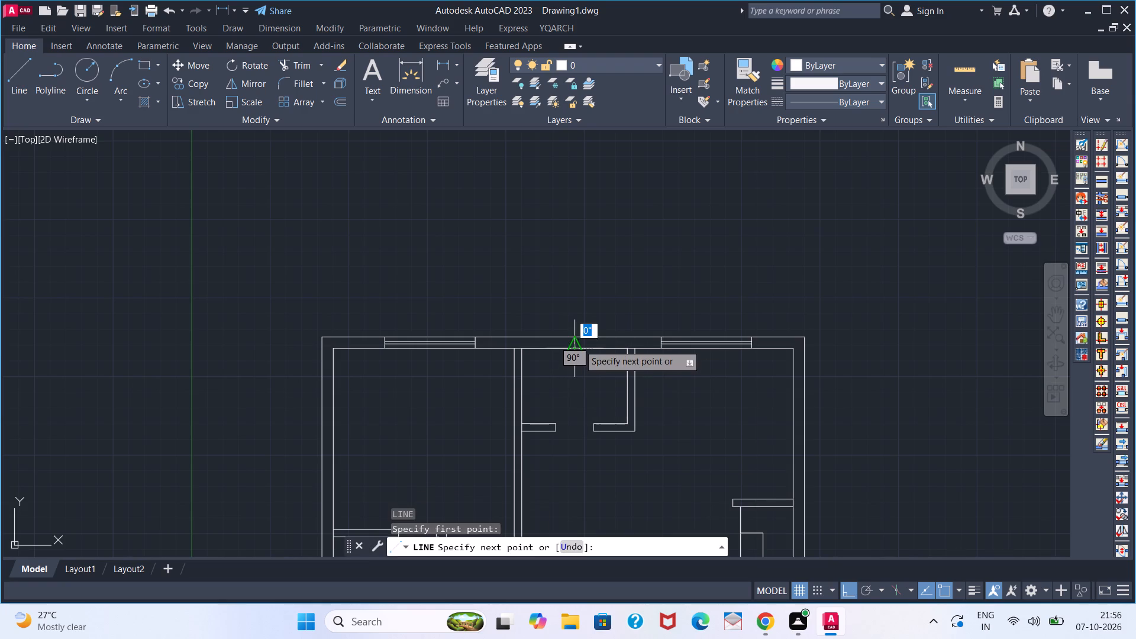
pyautogui.click(579, 337)
pyautogui.press('space')
# Offset the short line across the top wall by 1' to both sides and erase the original.
pyautogui.scroll(1, 579, 343)
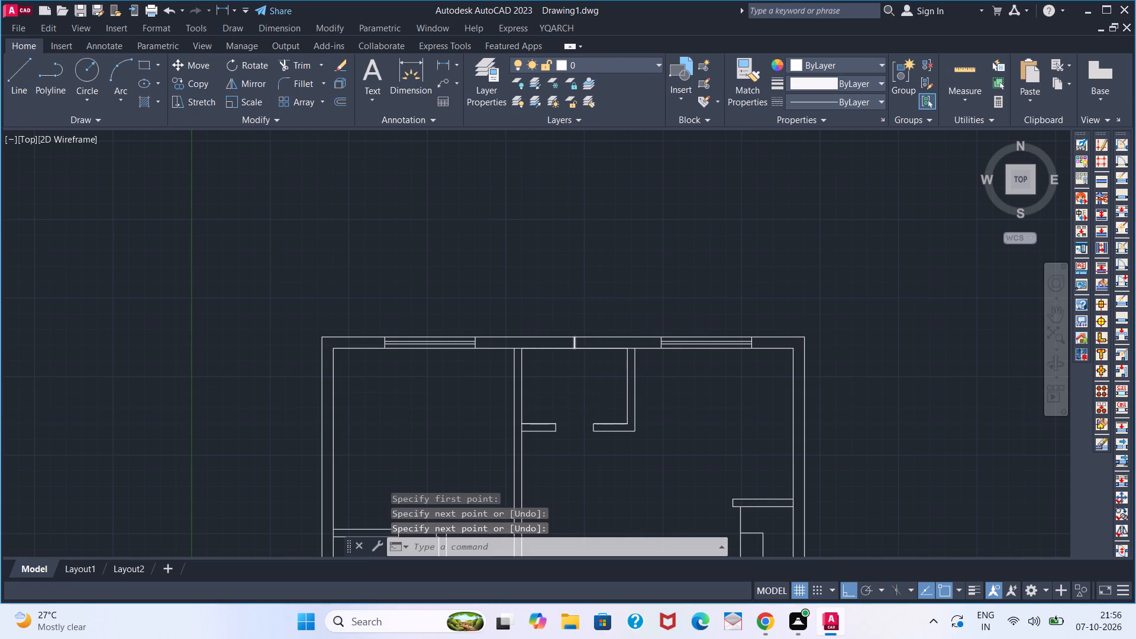
pyautogui.press('o')
pyautogui.press('Return')
pyautogui.write("1'")
pyautogui.press('Return')
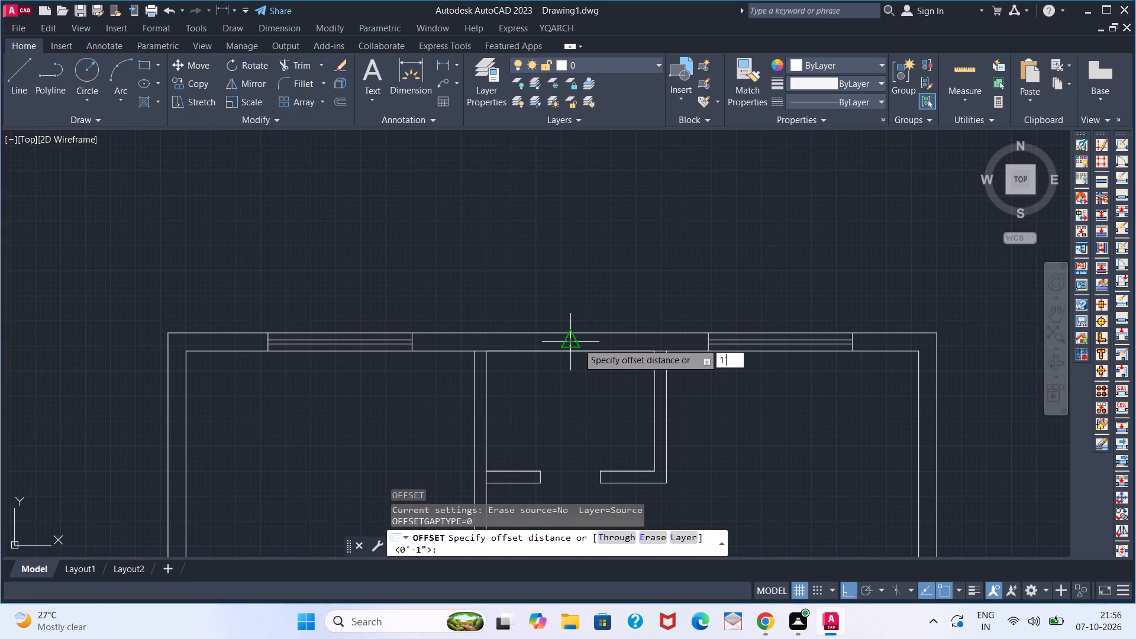
pyautogui.click(574, 343)
pyautogui.click(610, 341)
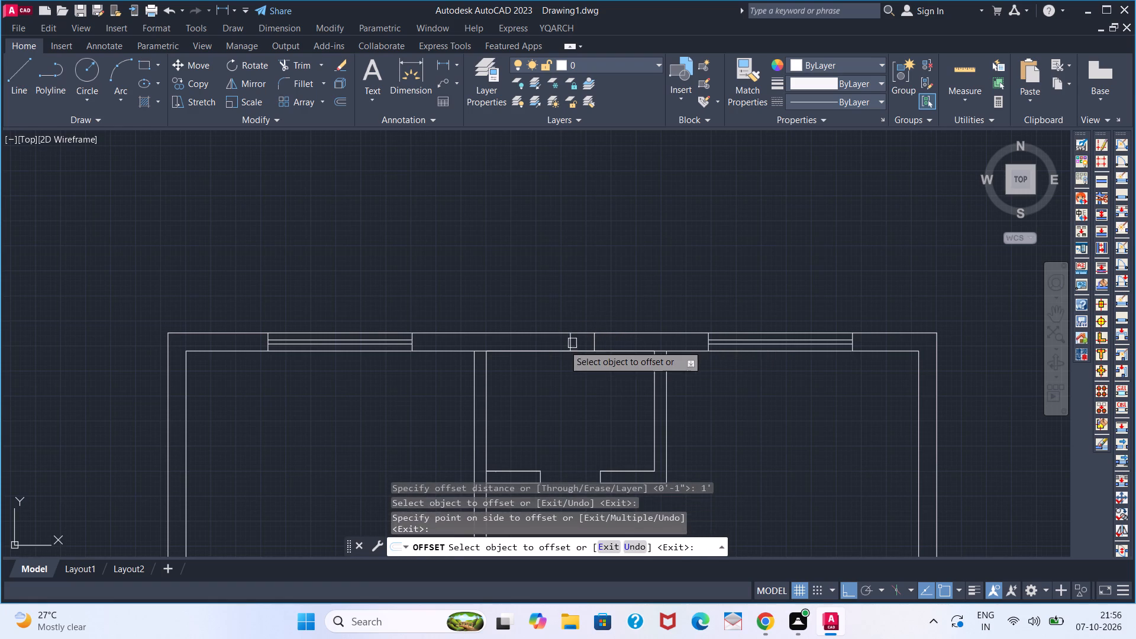
pyautogui.click(564, 345)
pyautogui.click(566, 345)
pyautogui.click(524, 345)
pyautogui.press('space')
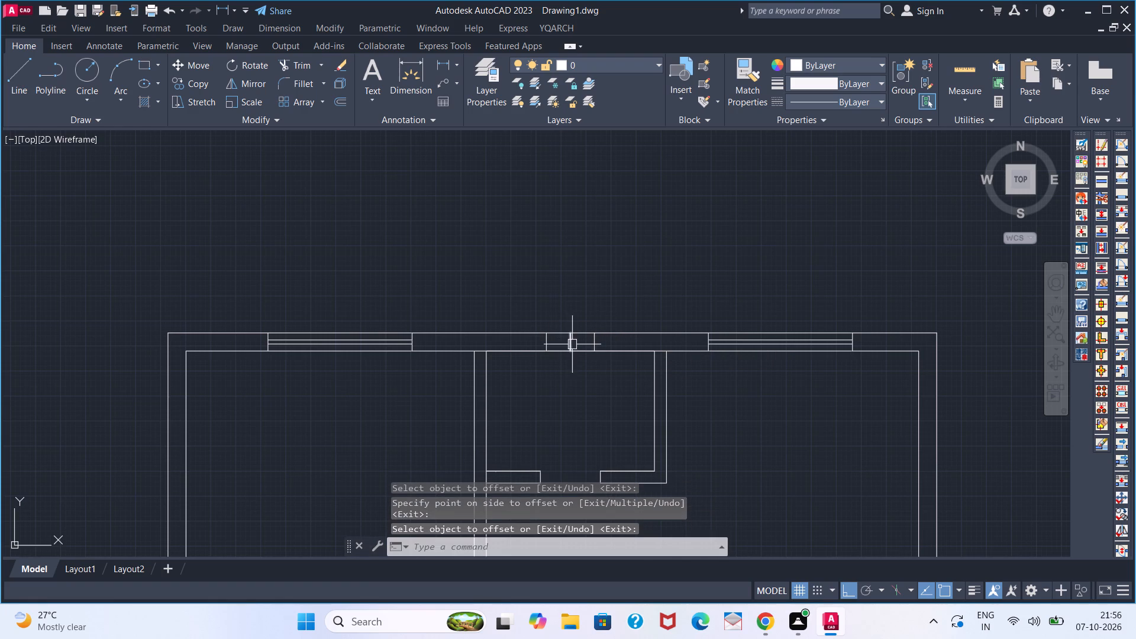
pyautogui.click(573, 344)
pyautogui.press('Delete')
# Draw a horizontal line between the midpoints of the two offset lines in the small room's top wall.
pyautogui.press('l')
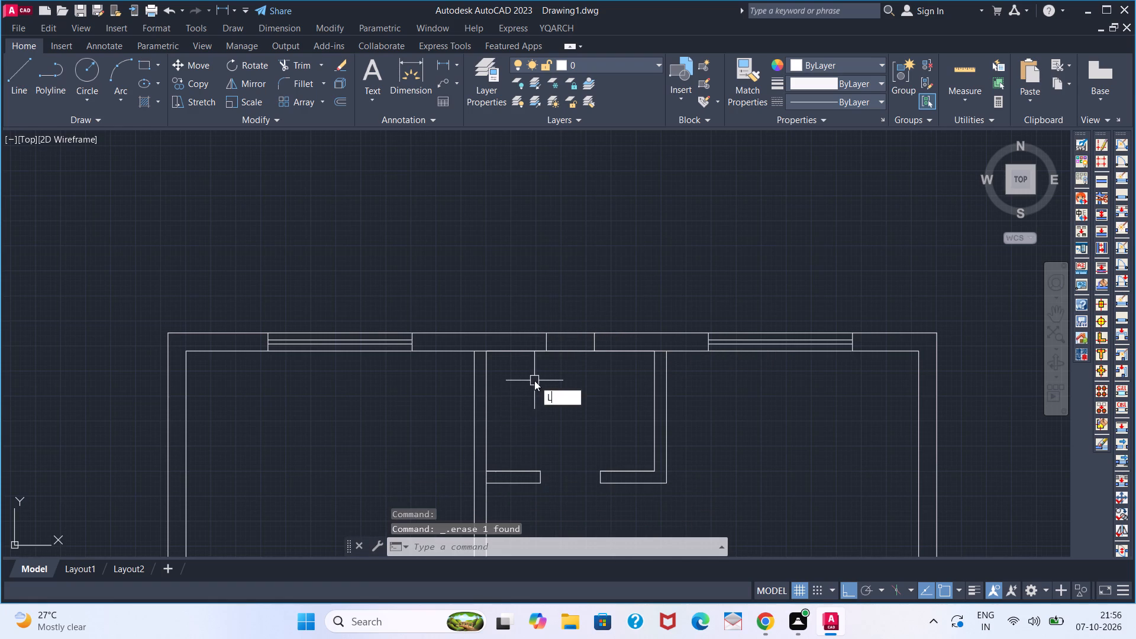
pyautogui.press('Return')
pyautogui.scroll(1, 542, 347)
pyautogui.click(542, 343)
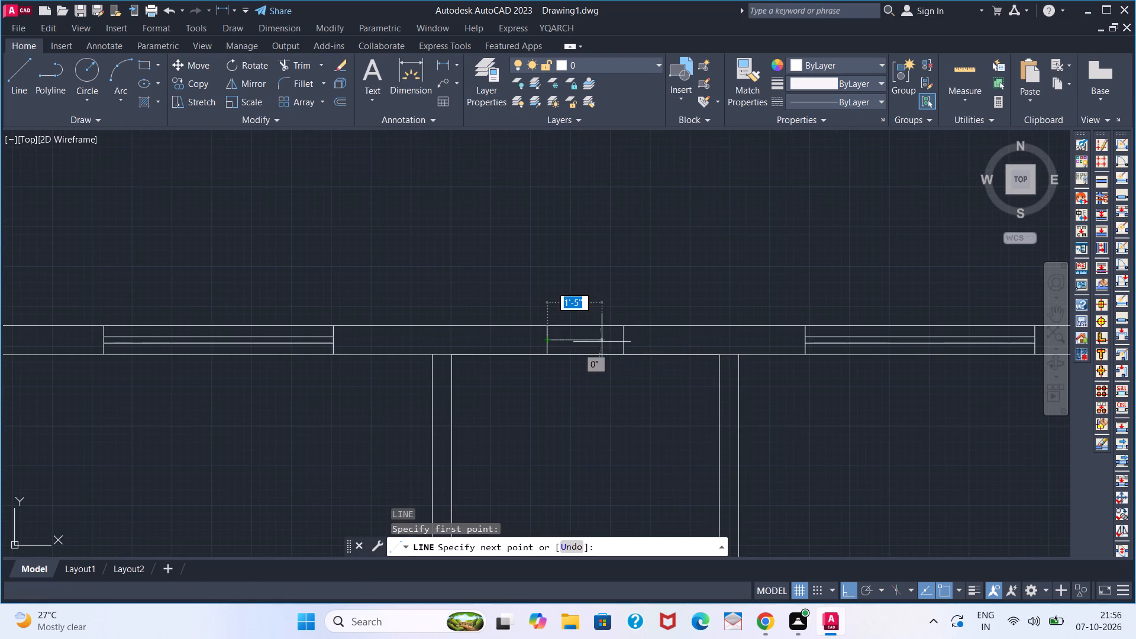
pyautogui.click(628, 342)
pyautogui.press('space')
# Offset the small window's horizontal line by 1" to both sides.
pyautogui.press('o')
pyautogui.press('Return')
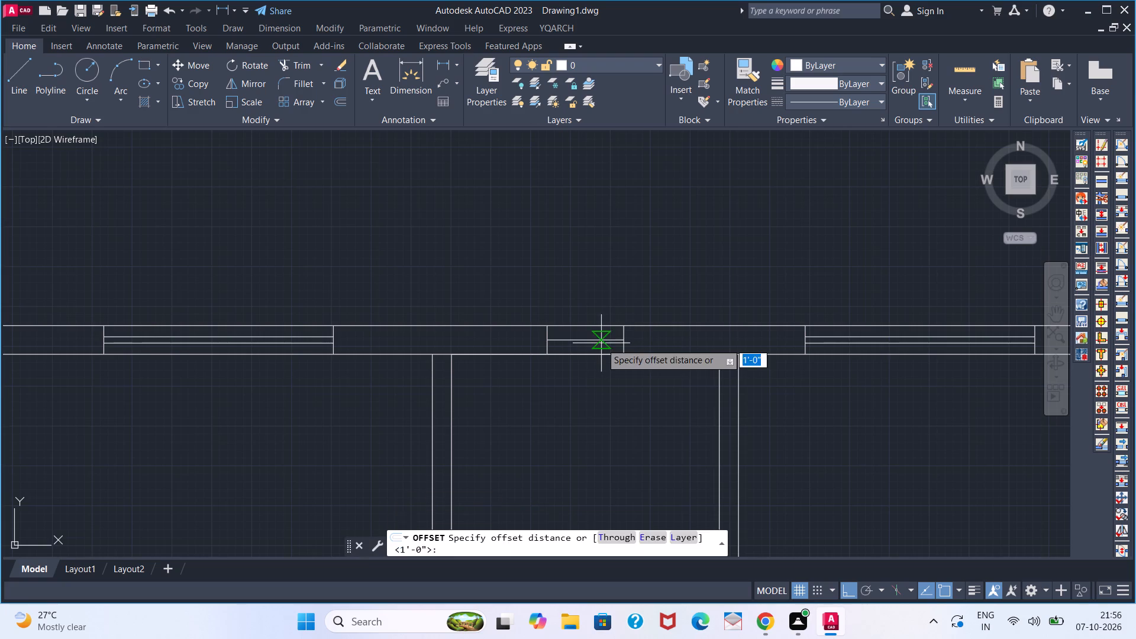
pyautogui.press('1')
pyautogui.press('Return')
pyautogui.click(601, 343)
pyautogui.click(604, 382)
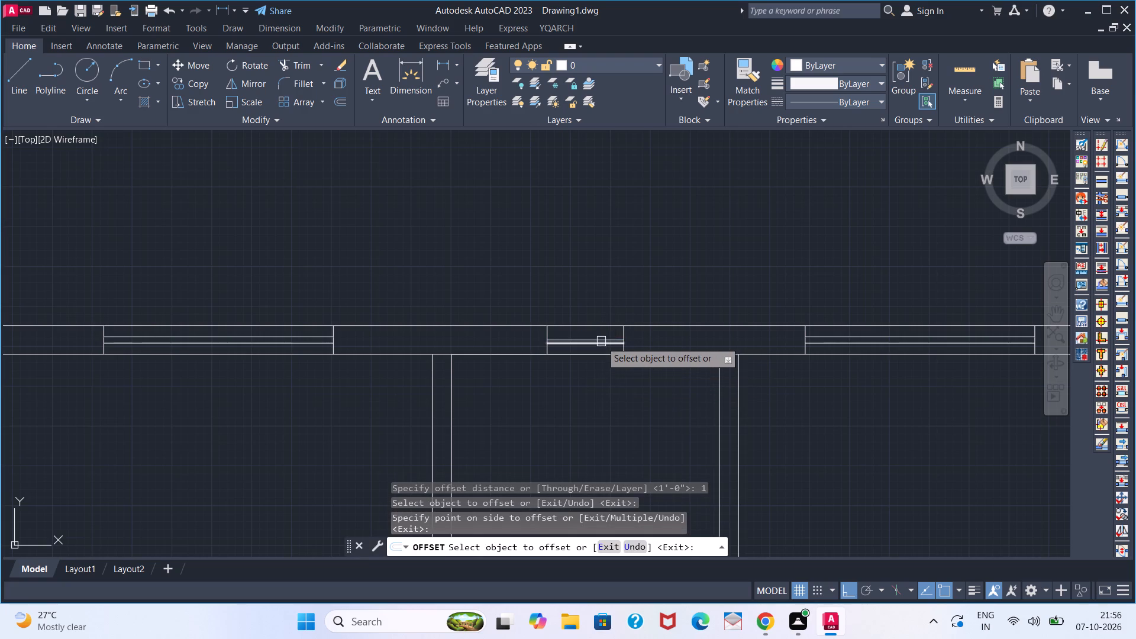
pyautogui.click(606, 336)
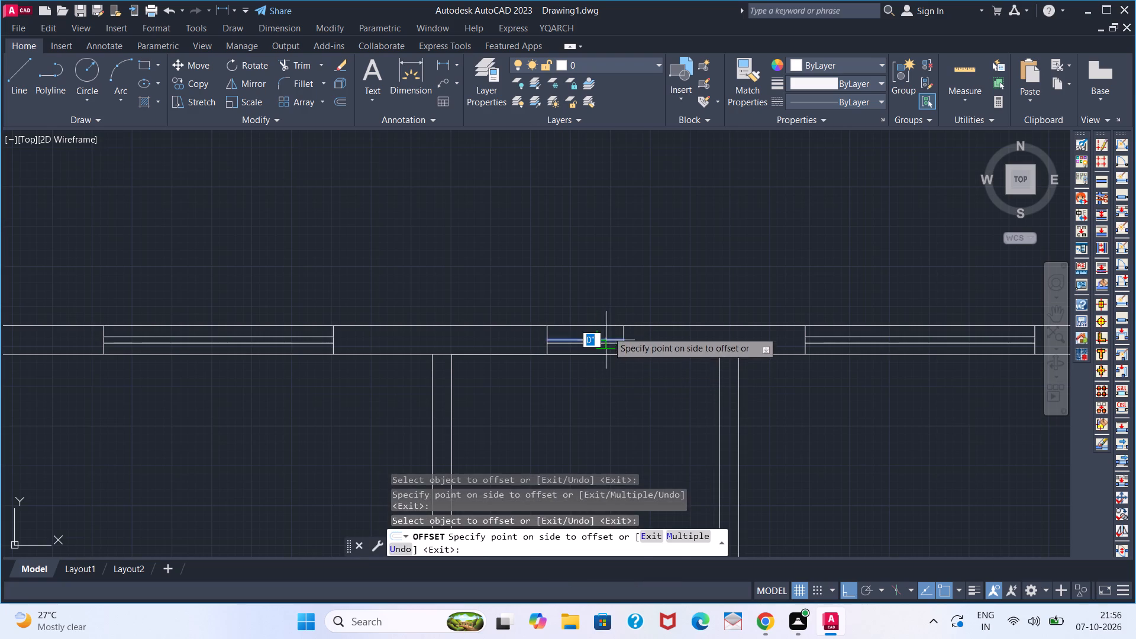
pyautogui.click(612, 321)
pyautogui.press('space')
# Group the three horizontal lines and two end lines of the small top-wall window.
pyautogui.click(642, 330)
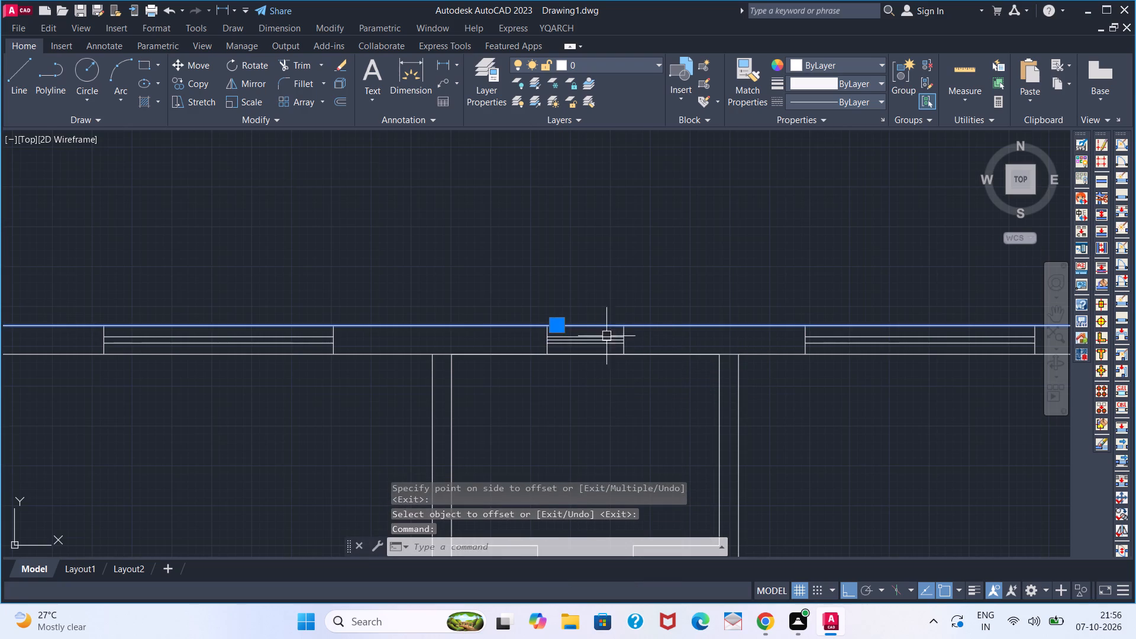
pyautogui.press('Escape')
pyautogui.click(653, 335)
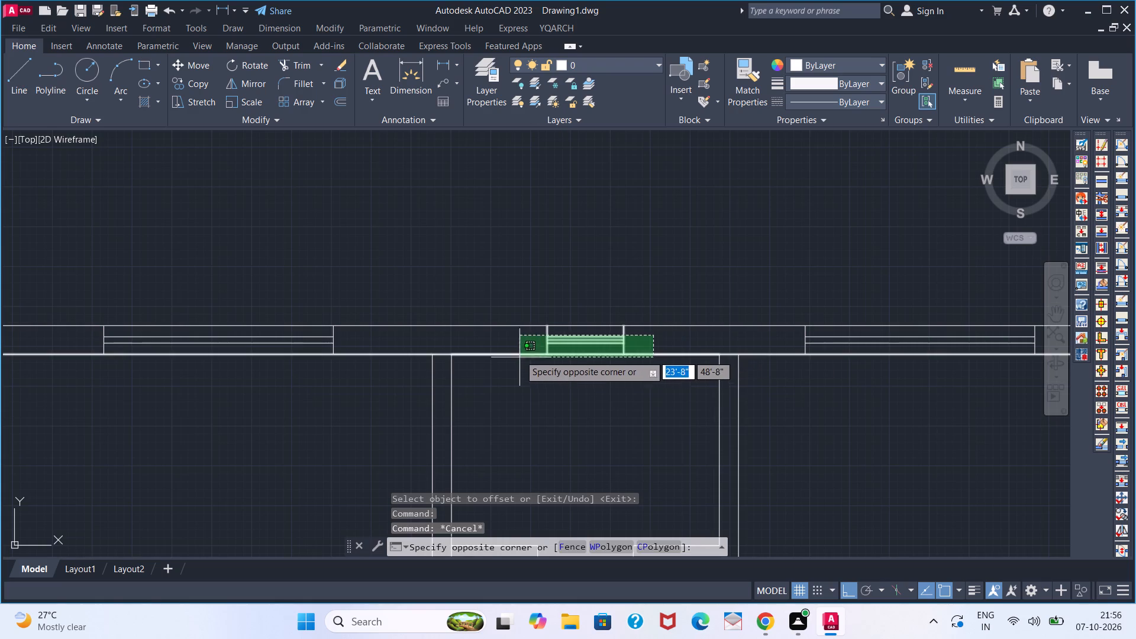
pyautogui.click(524, 349)
pyautogui.press('g')
pyautogui.press('space')
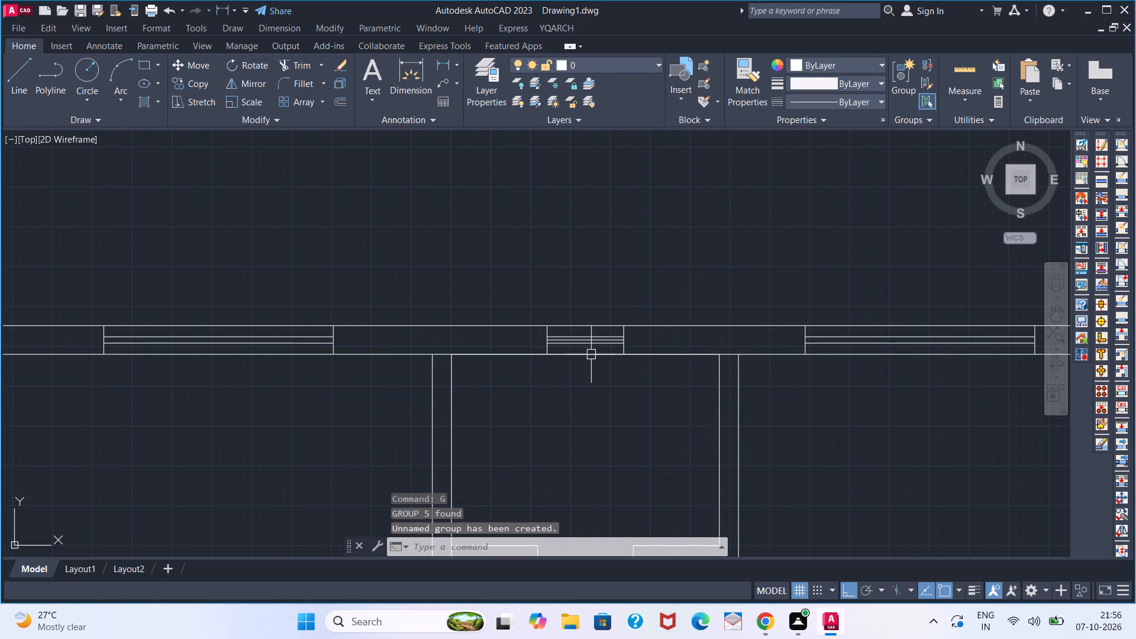
# With Ortho off, copy the small window from its centre into the left outer wall at the upper of the two small rooms.
pyautogui.click(616, 341)
pyautogui.press('v')
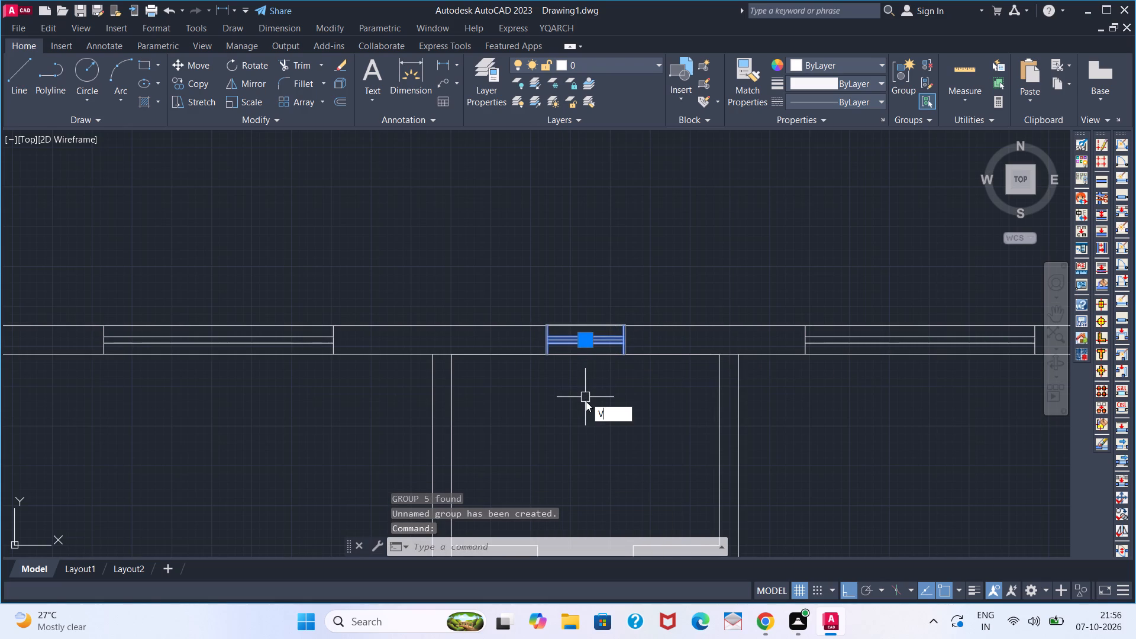
pyautogui.press('BackSpace')
pyautogui.press('c')
pyautogui.press('o')
pyautogui.press('Return')
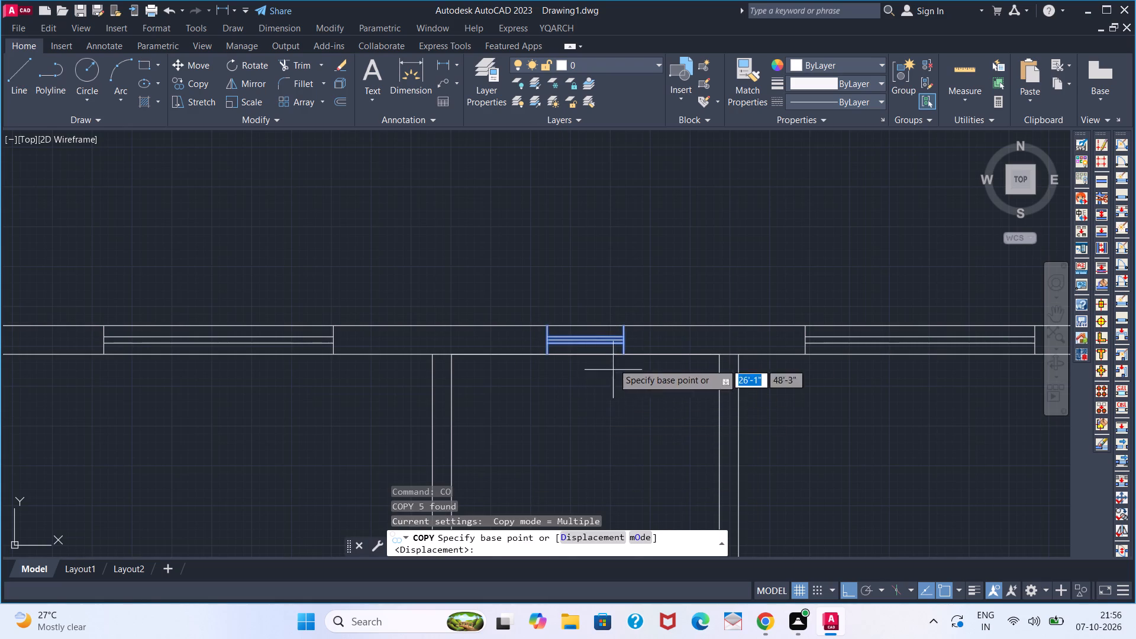
pyautogui.click(592, 341)
pyautogui.scroll(-4, 383, 455)
pyautogui.moveTo(333, 444); pyautogui.dragTo(589, 343, button='middle')
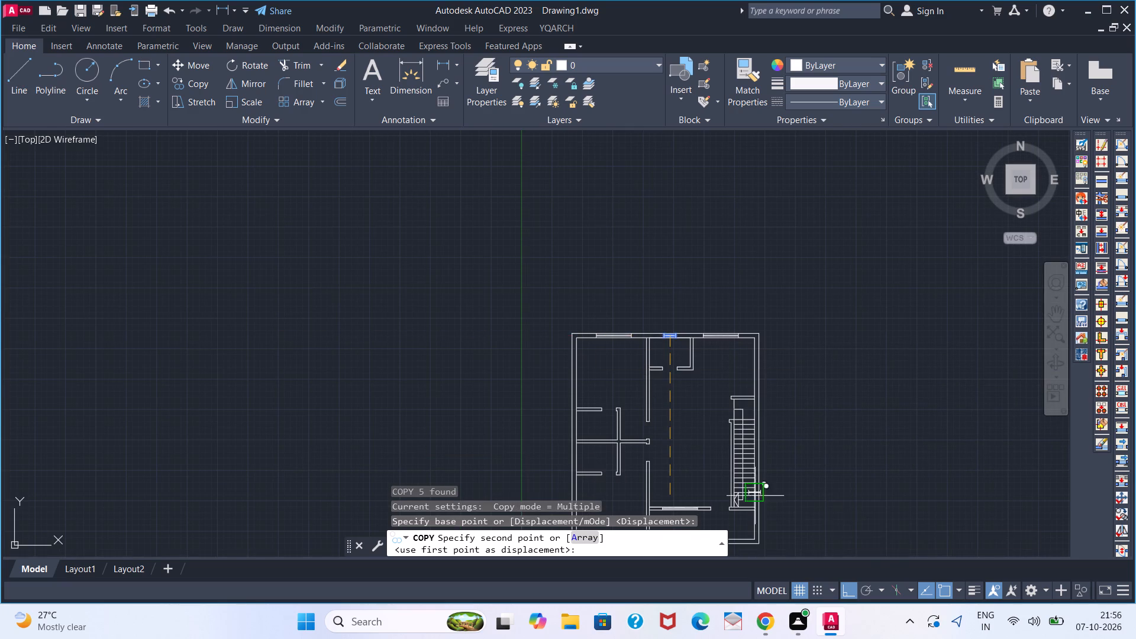
pyautogui.click(850, 592)
pyautogui.moveTo(776, 442); pyautogui.dragTo(806, 364, button='middle')
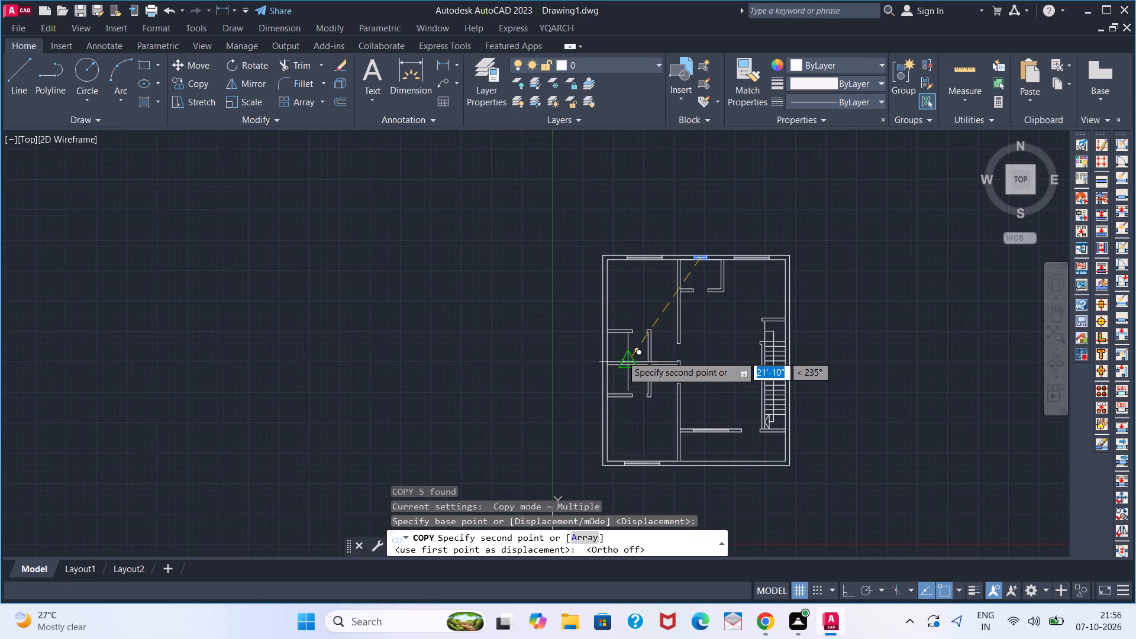
pyautogui.scroll(2, 621, 356)
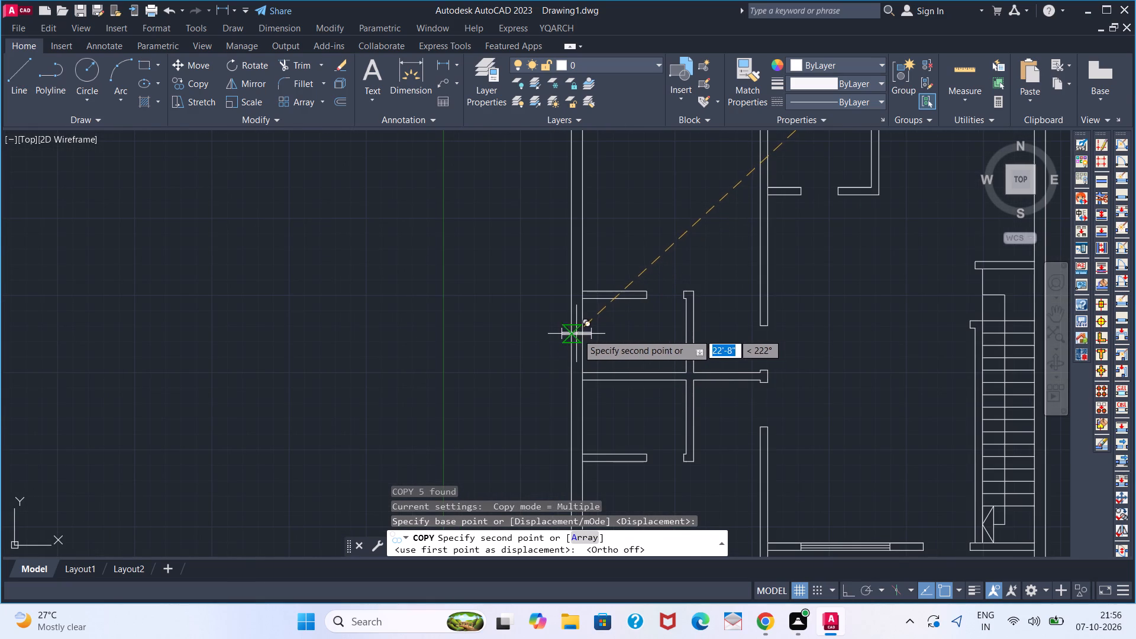
pyautogui.click(578, 334)
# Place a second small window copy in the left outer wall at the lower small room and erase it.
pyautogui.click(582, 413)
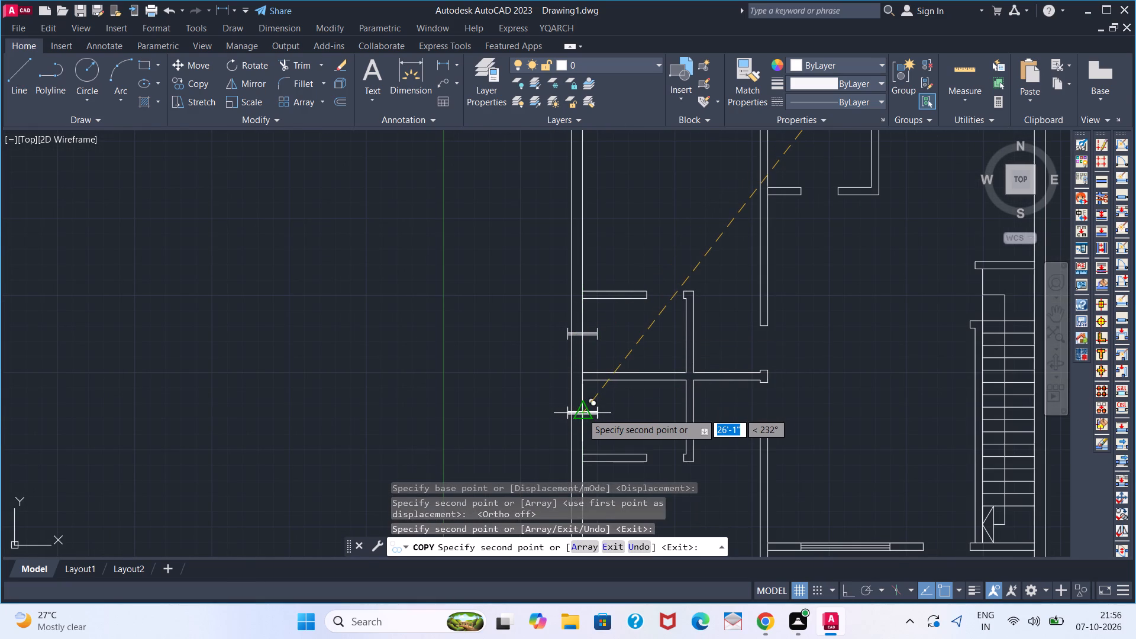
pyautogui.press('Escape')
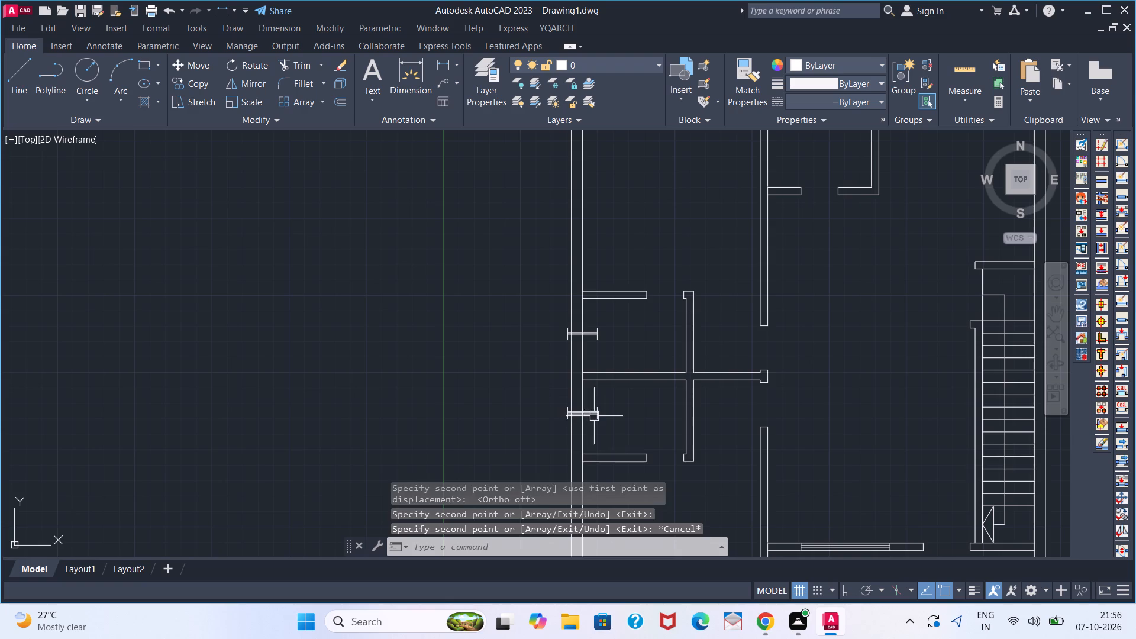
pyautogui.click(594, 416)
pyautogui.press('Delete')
# With Ortho on, rotate the small window copy in the left outer wall so it runs vertically.
pyautogui.click(594, 342)
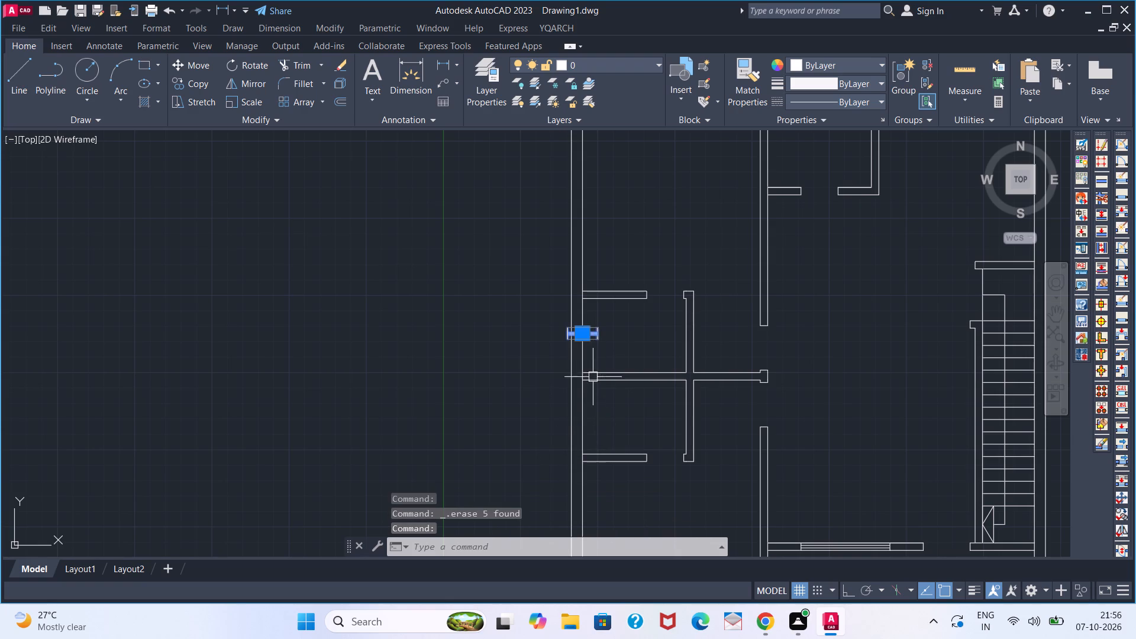
pyautogui.write('RO')
pyautogui.press('Return')
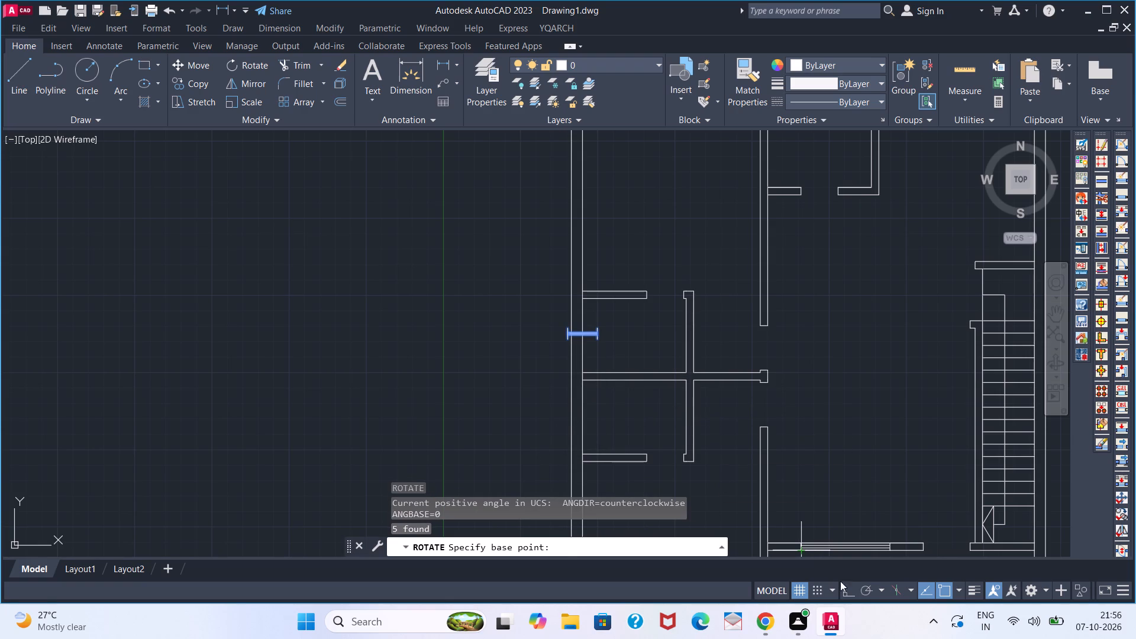
pyautogui.click(845, 585)
pyautogui.click(618, 348)
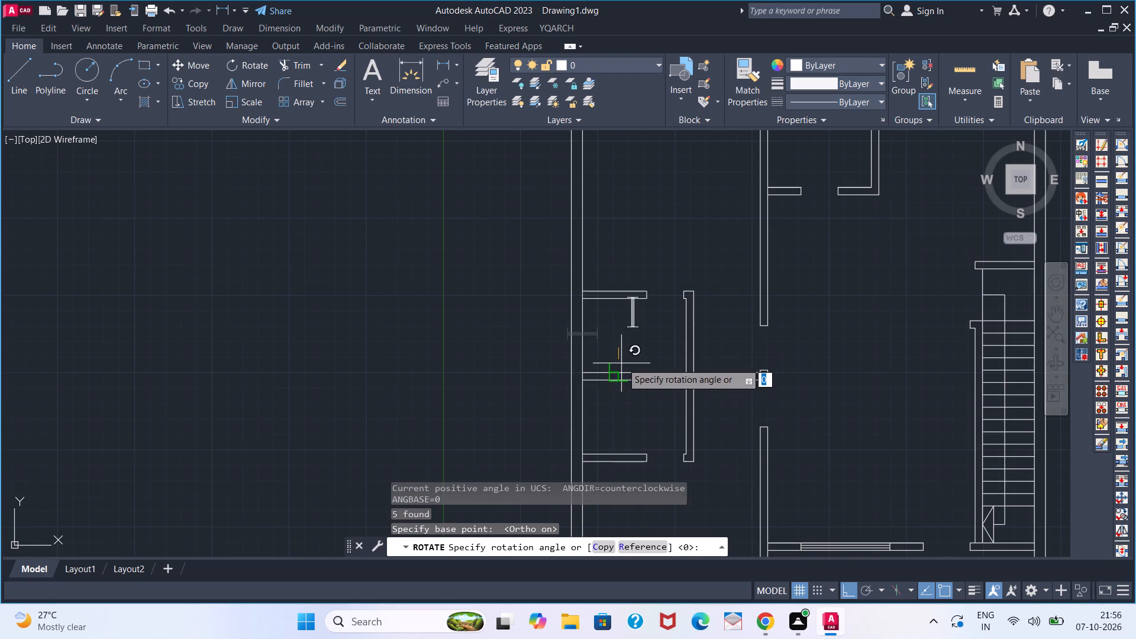
pyautogui.click(622, 362)
# With Ortho off, move the rotated small window by its corner into the left outer wall of the upper small room.
pyautogui.click(636, 331)
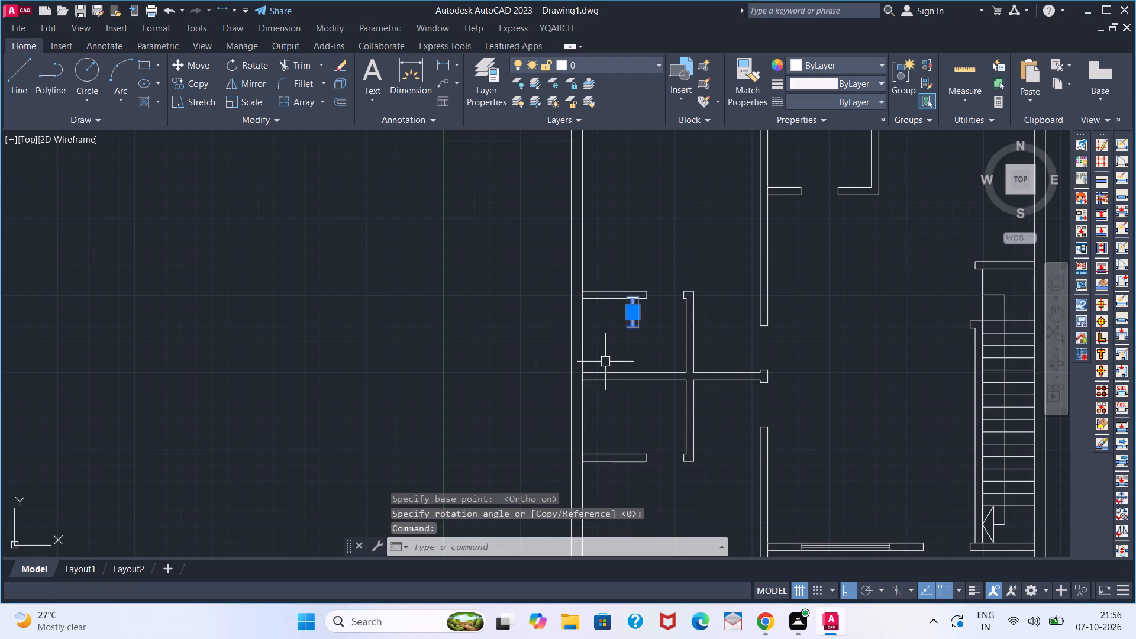
pyautogui.press('m')
pyautogui.press('Return')
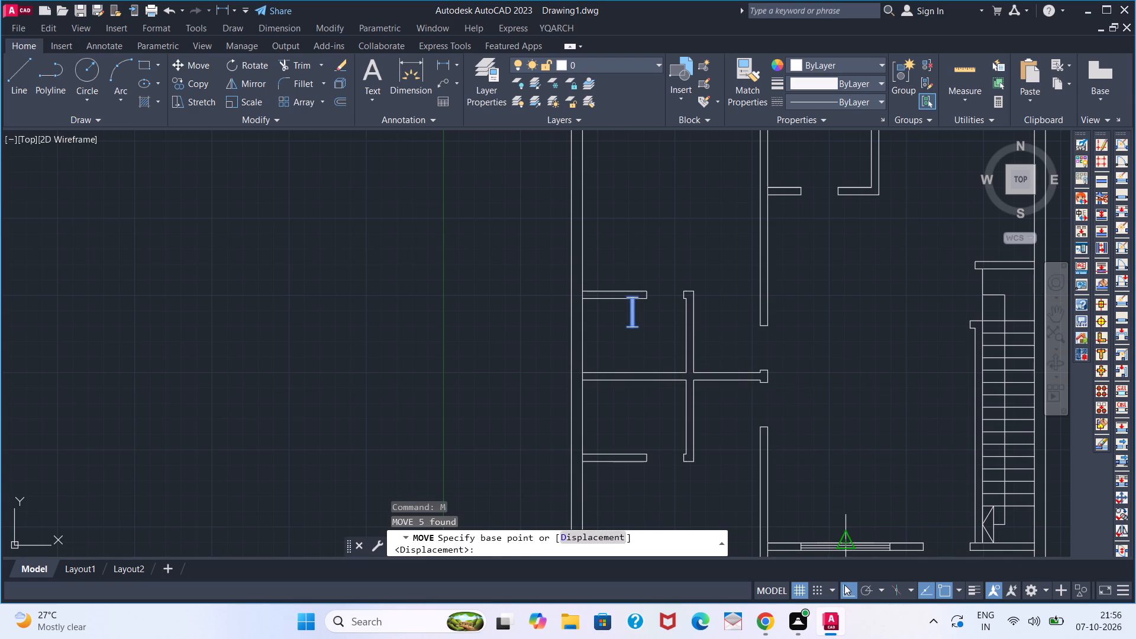
pyautogui.click(844, 585)
pyautogui.scroll(3, 641, 335)
pyautogui.click(619, 306)
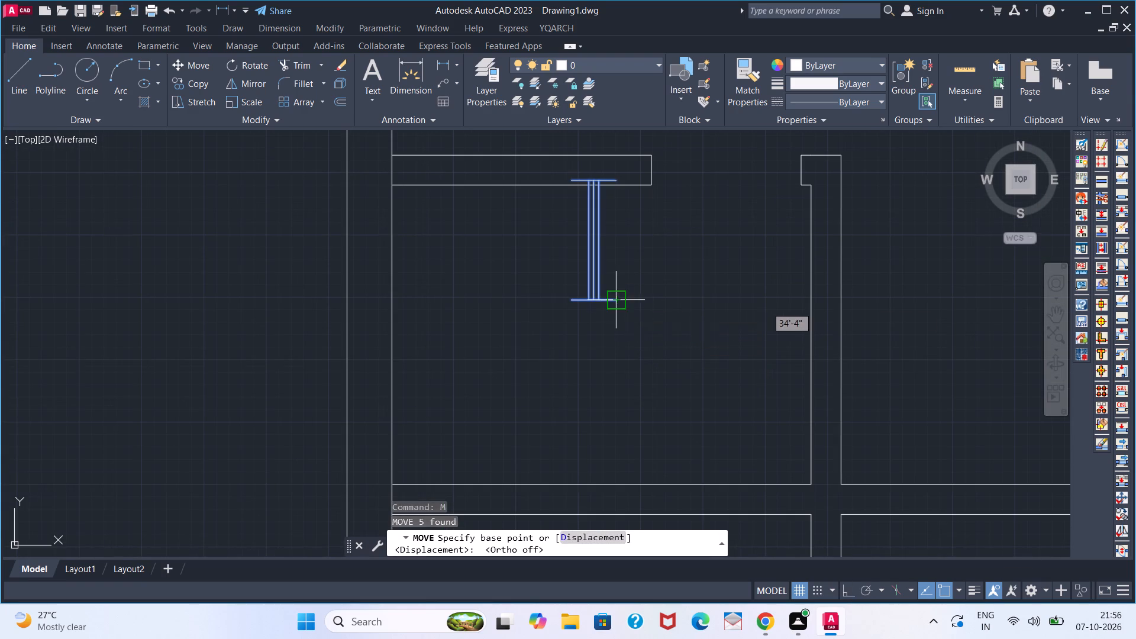
pyautogui.click(393, 414)
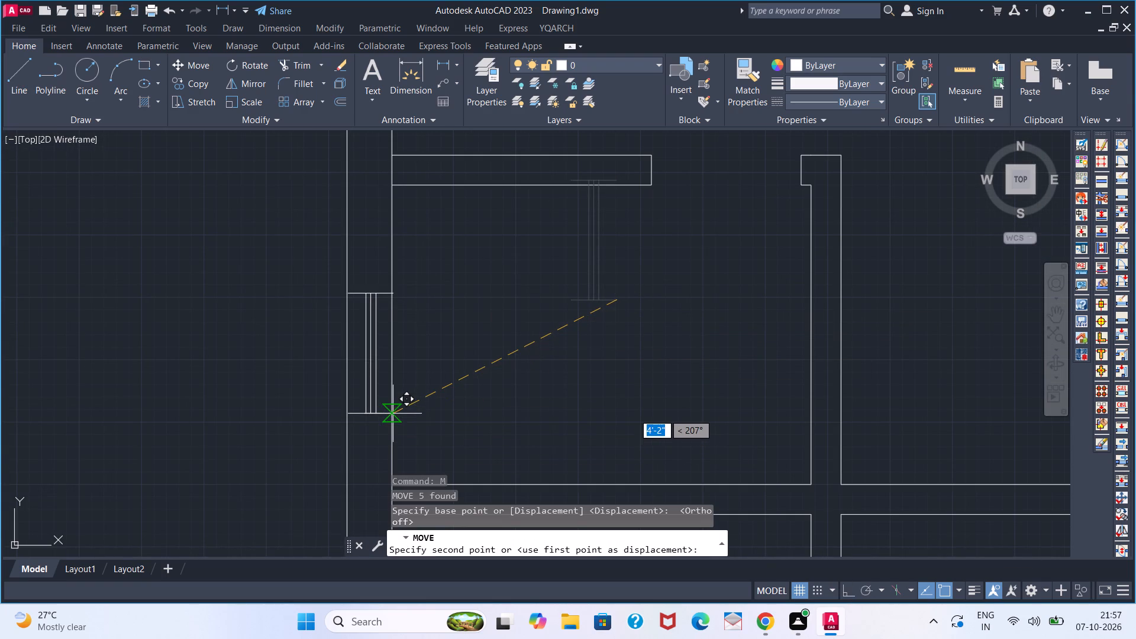
# Copy the vertical small window about 5'-1" straight down into the left outer wall of the lower small room.
pyautogui.moveTo(445, 438); pyautogui.dragTo(560, 88, button='middle')
pyautogui.scroll(-4, 504, 65)
pyautogui.scroll(-1, 532, 219)
pyautogui.moveTo(532, 219); pyautogui.dragTo(532, 221, button='middle')
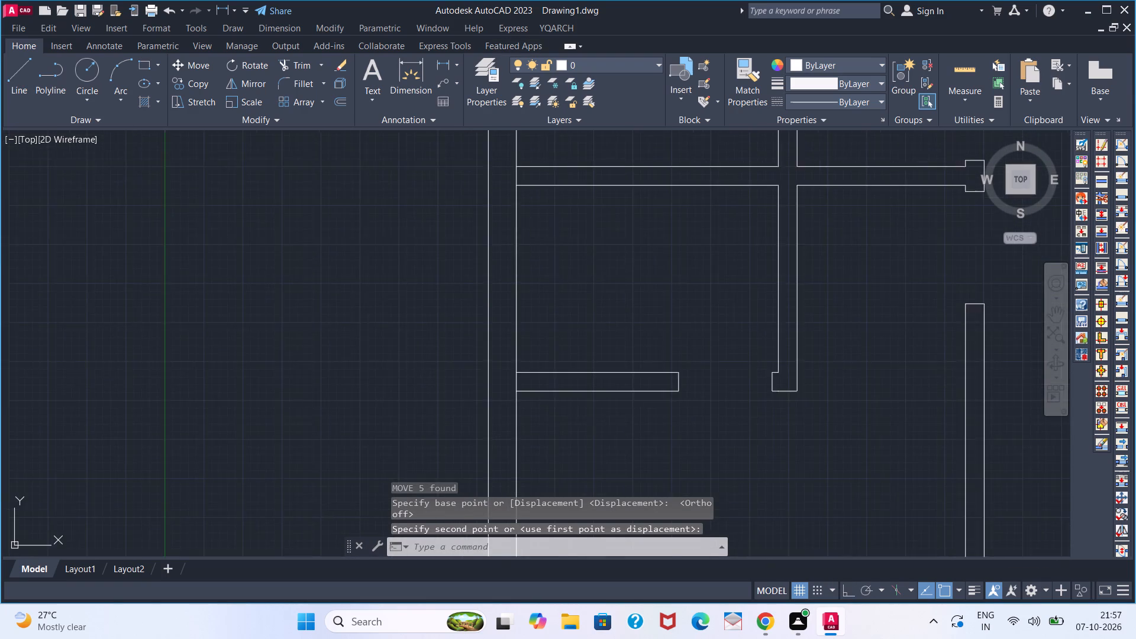
pyautogui.moveTo(532, 221); pyautogui.dragTo(527, 409, button='middle')
pyautogui.click(500, 317)
pyautogui.press('c')
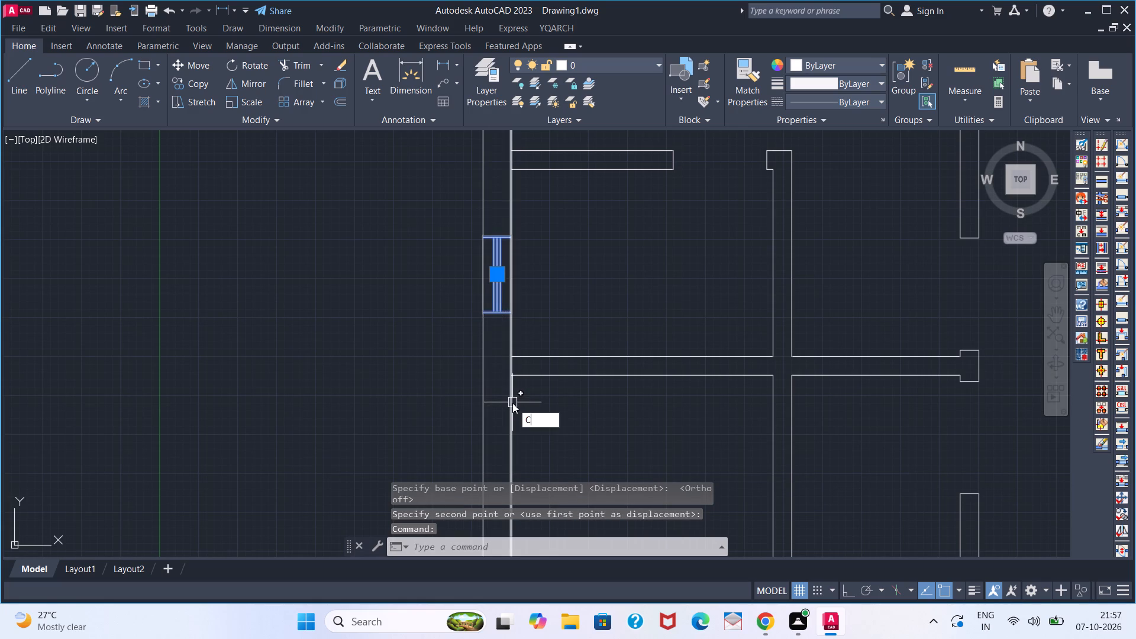
pyautogui.press('o')
pyautogui.press('Return')
pyautogui.click(506, 317)
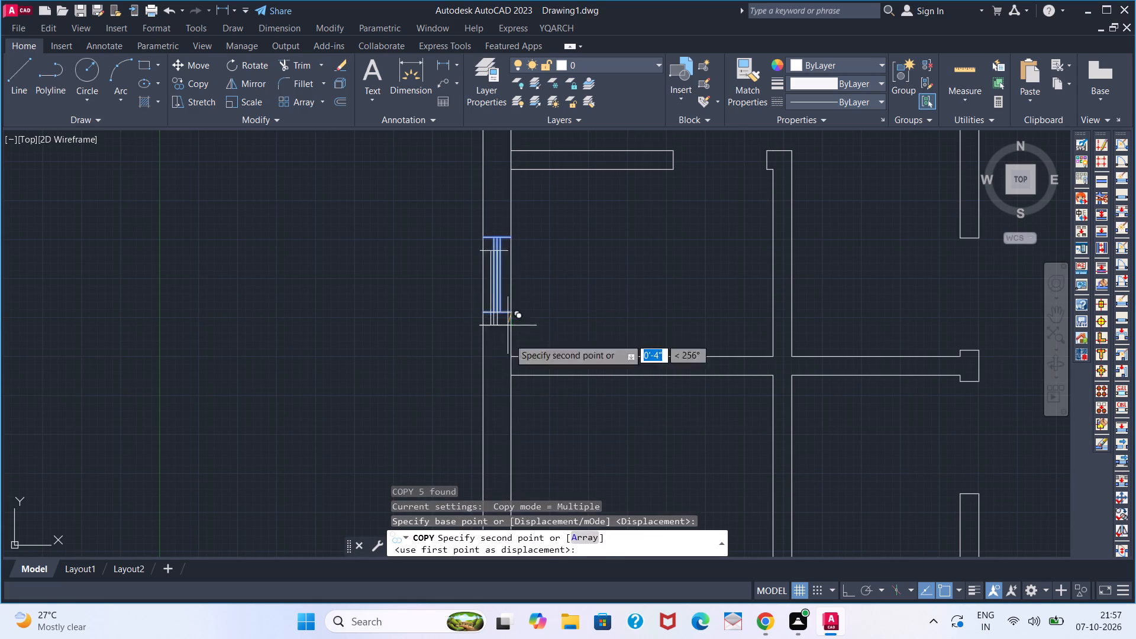
pyautogui.moveTo(506, 487); pyautogui.dragTo(531, 367, button='middle')
pyautogui.moveTo(531, 365); pyautogui.dragTo(533, 350, button='middle')
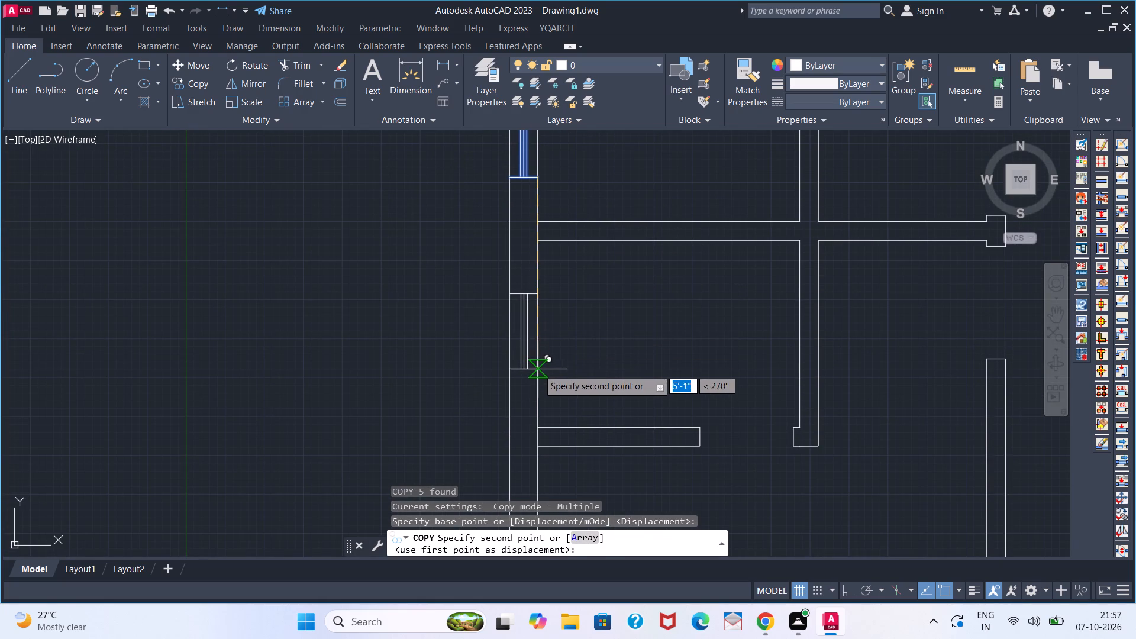
pyautogui.click(538, 365)
pyautogui.press('space')
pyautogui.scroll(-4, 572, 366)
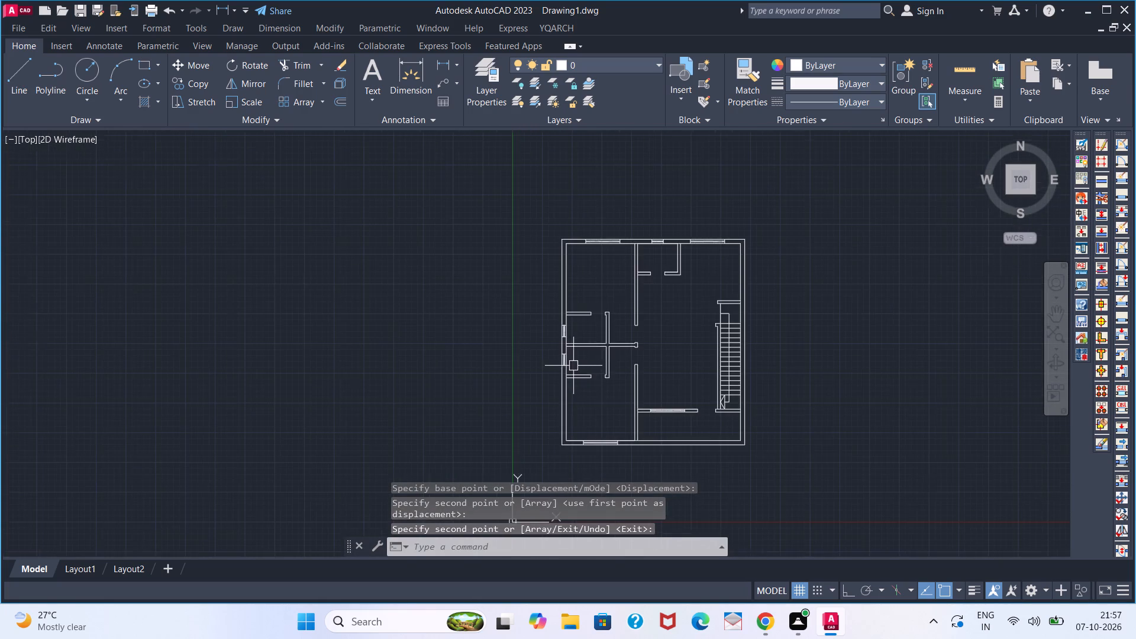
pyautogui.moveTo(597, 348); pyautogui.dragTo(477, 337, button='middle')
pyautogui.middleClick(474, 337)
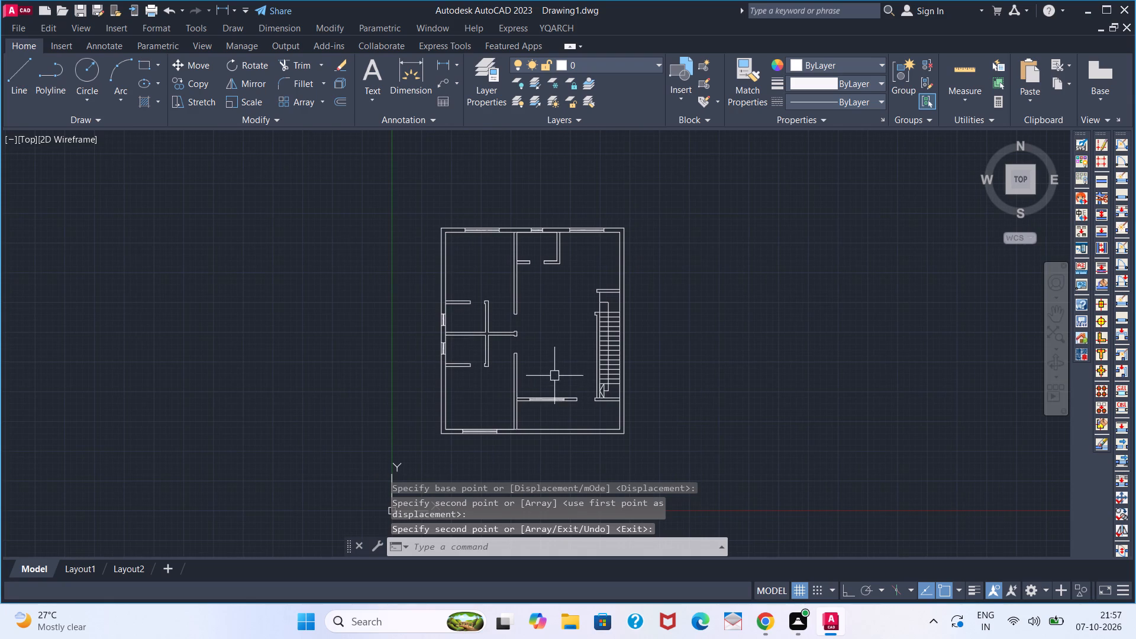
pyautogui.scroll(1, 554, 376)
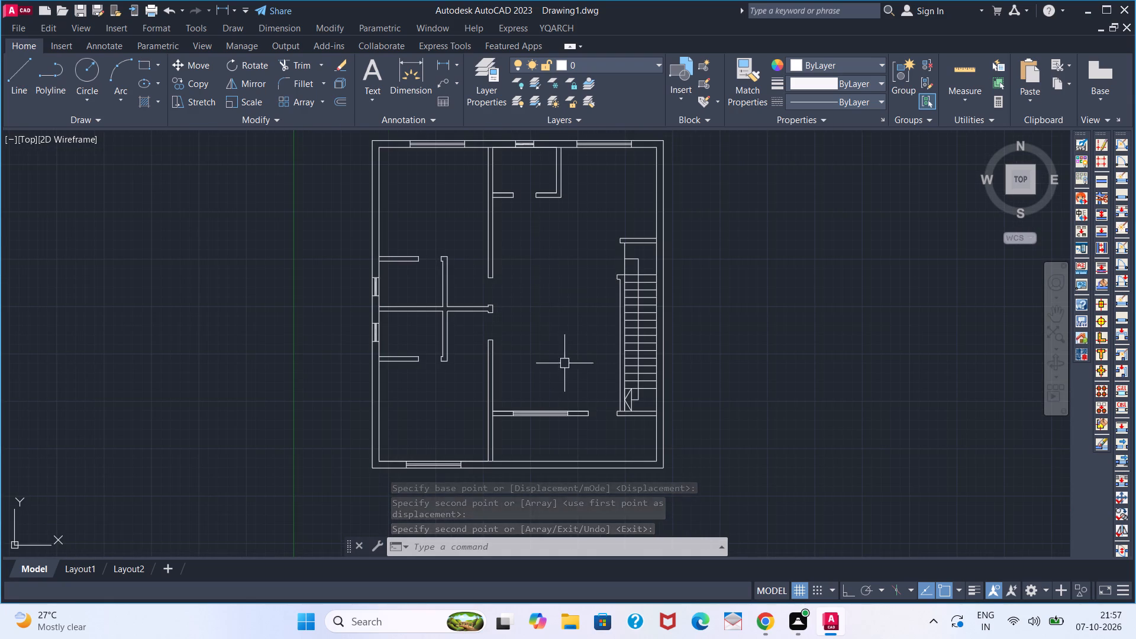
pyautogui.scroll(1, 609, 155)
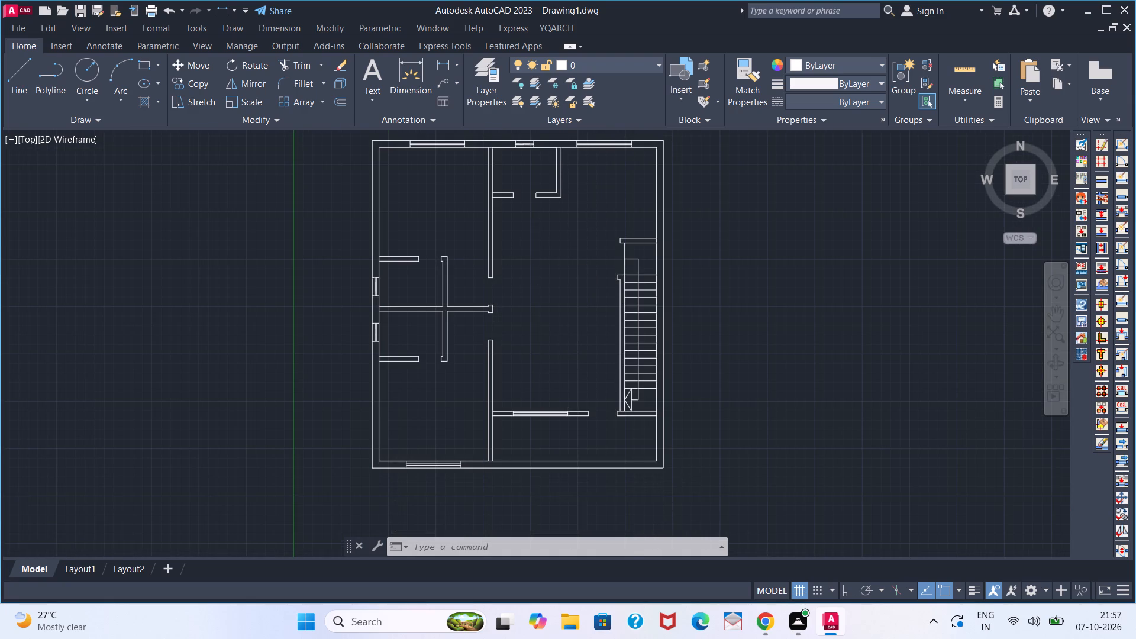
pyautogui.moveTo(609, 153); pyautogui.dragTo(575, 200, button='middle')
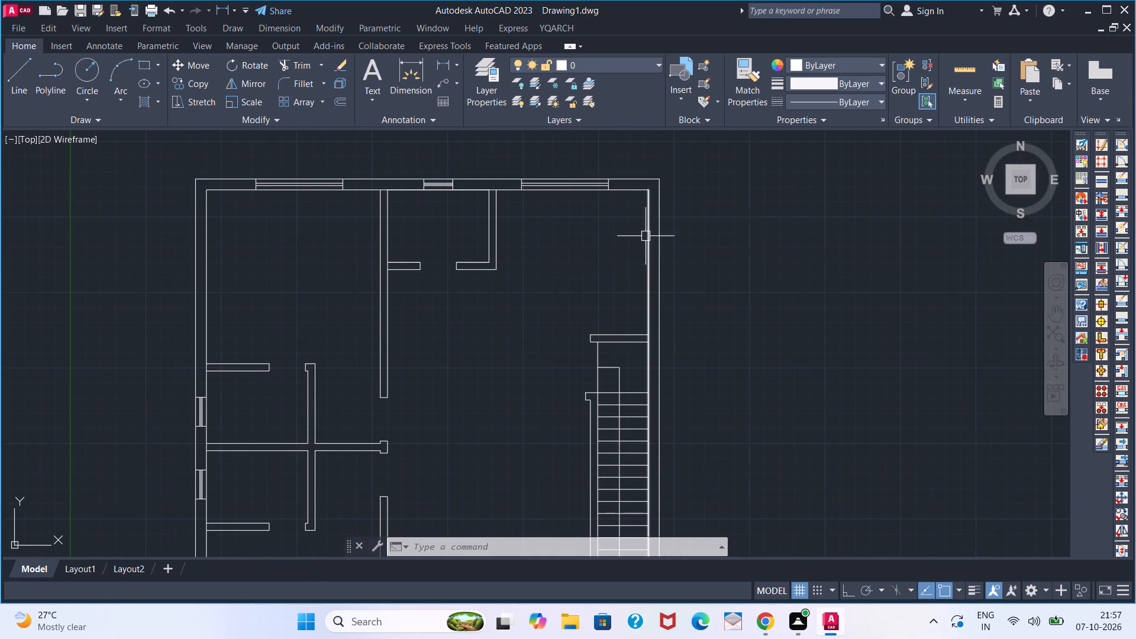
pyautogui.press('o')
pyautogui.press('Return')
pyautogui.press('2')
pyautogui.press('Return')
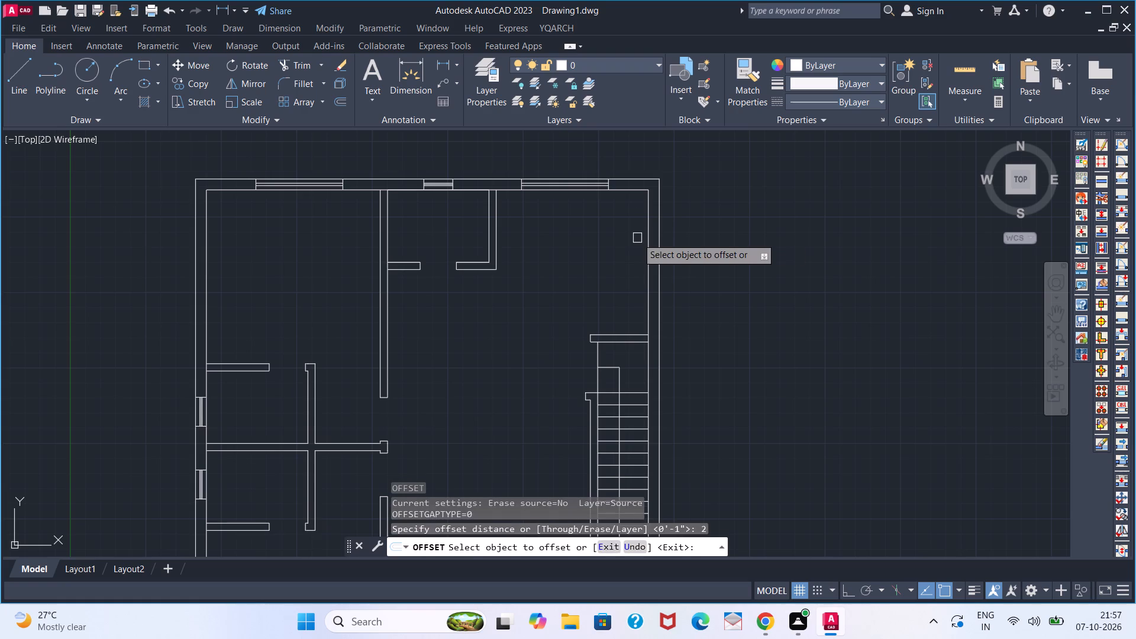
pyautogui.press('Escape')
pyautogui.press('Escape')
# Offset the inner faces of the right and top outer walls 2' inward in the room above the staircase.
pyautogui.press('o')
pyautogui.press('Return')
pyautogui.press('2')
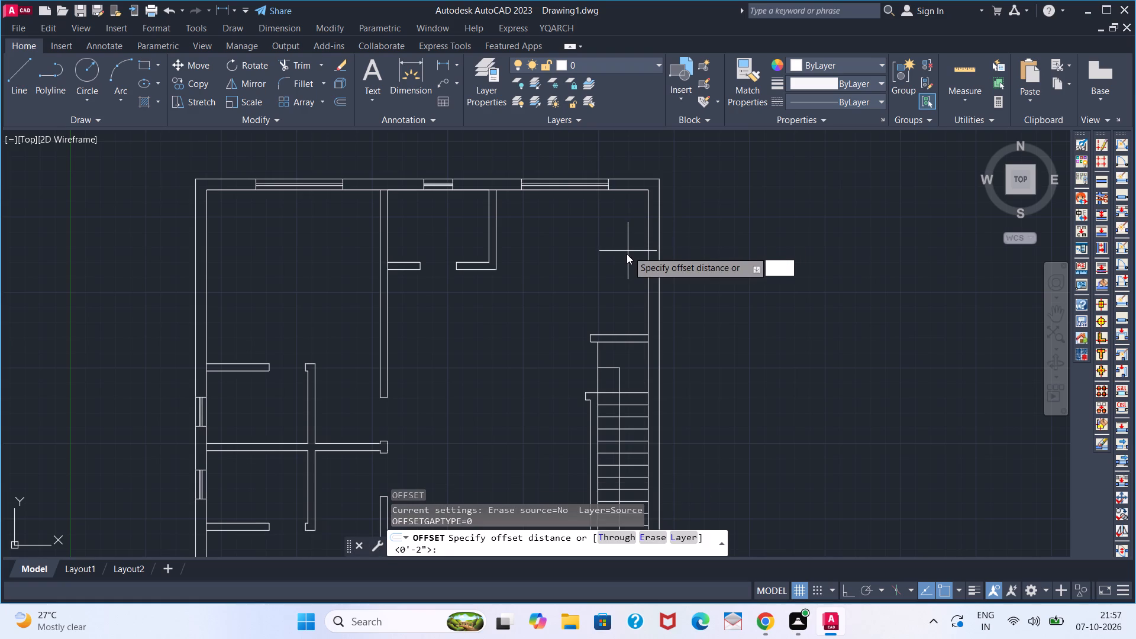
pyautogui.press(';')
pyautogui.press('BackSpace')
pyautogui.press("'")
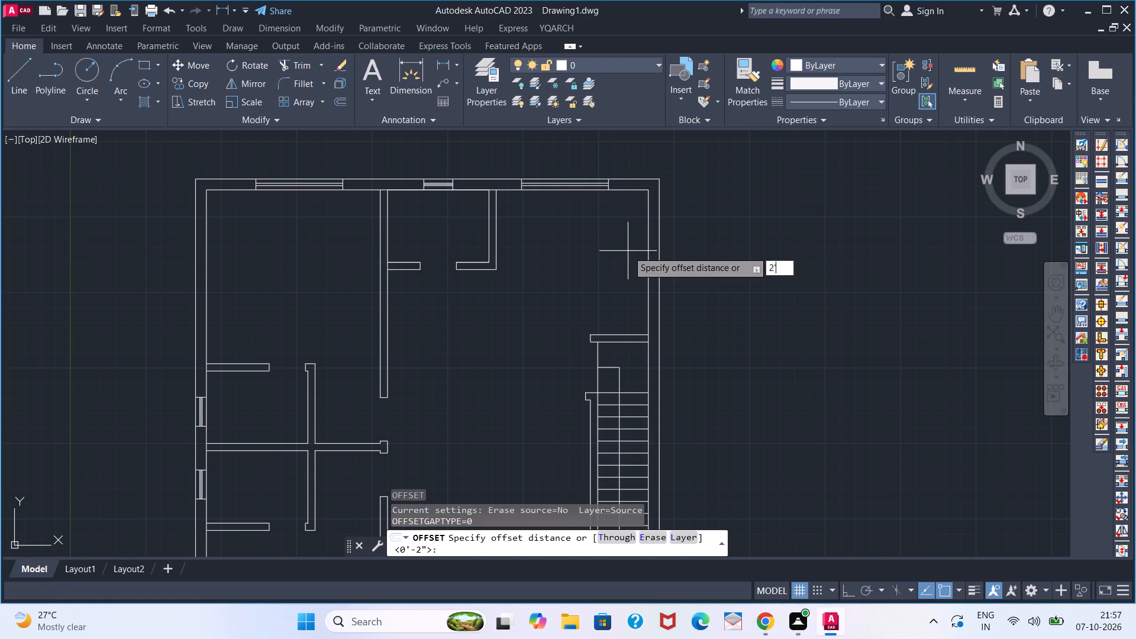
pyautogui.press('Return')
pyautogui.click(644, 256)
pyautogui.click(623, 258)
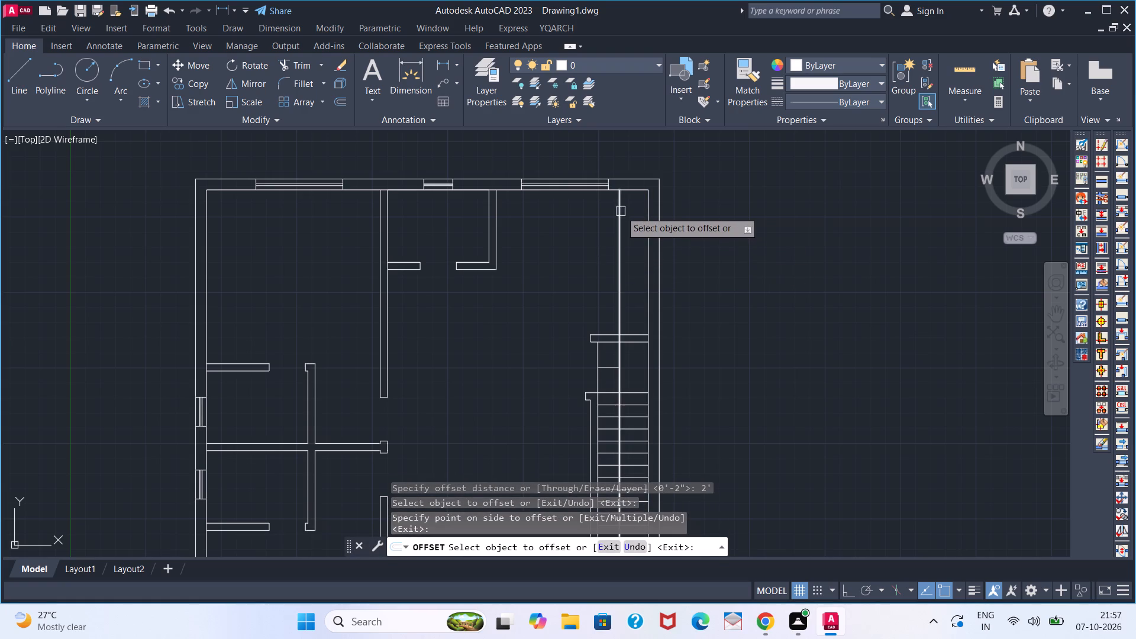
pyautogui.click(632, 192)
pyautogui.click(637, 230)
pyautogui.press('space')
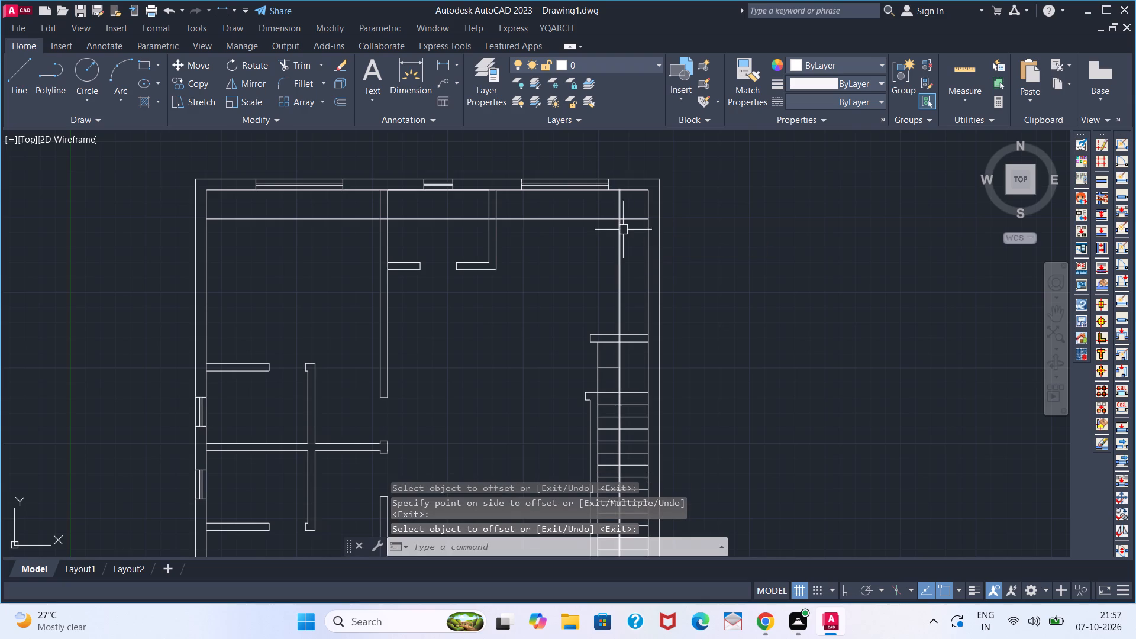
# Trim the horizontal offset line at the vertical offset line and the small top room's wall, and delete its remainder to the left.
pyautogui.press('t')
pyautogui.press('r')
pyautogui.press('space')
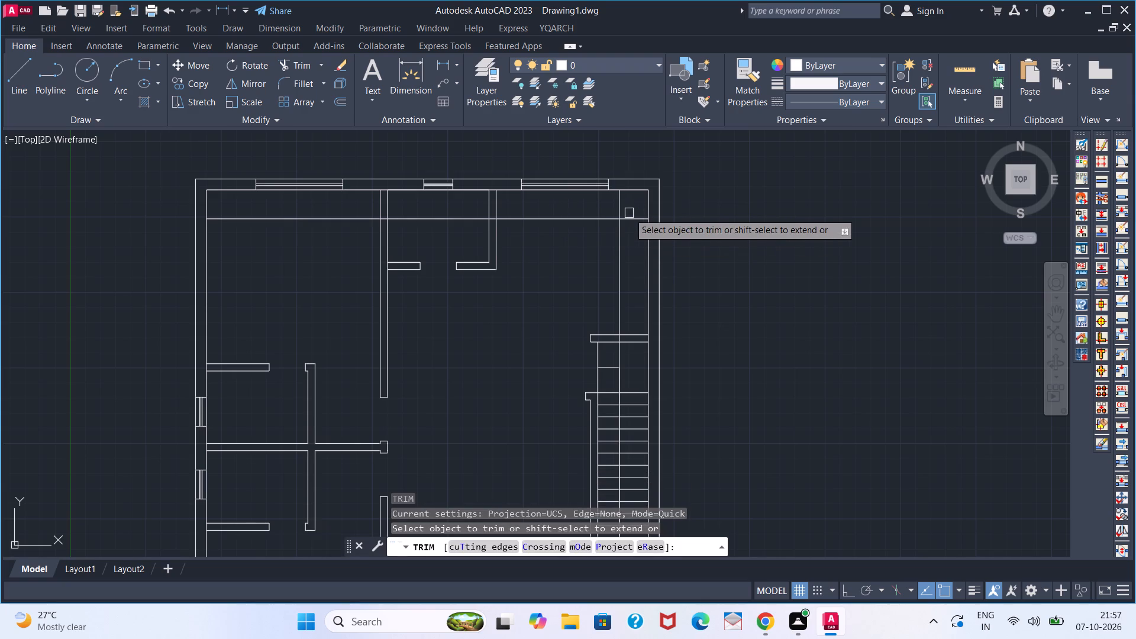
pyautogui.click(630, 218)
pyautogui.scroll(4, 498, 217)
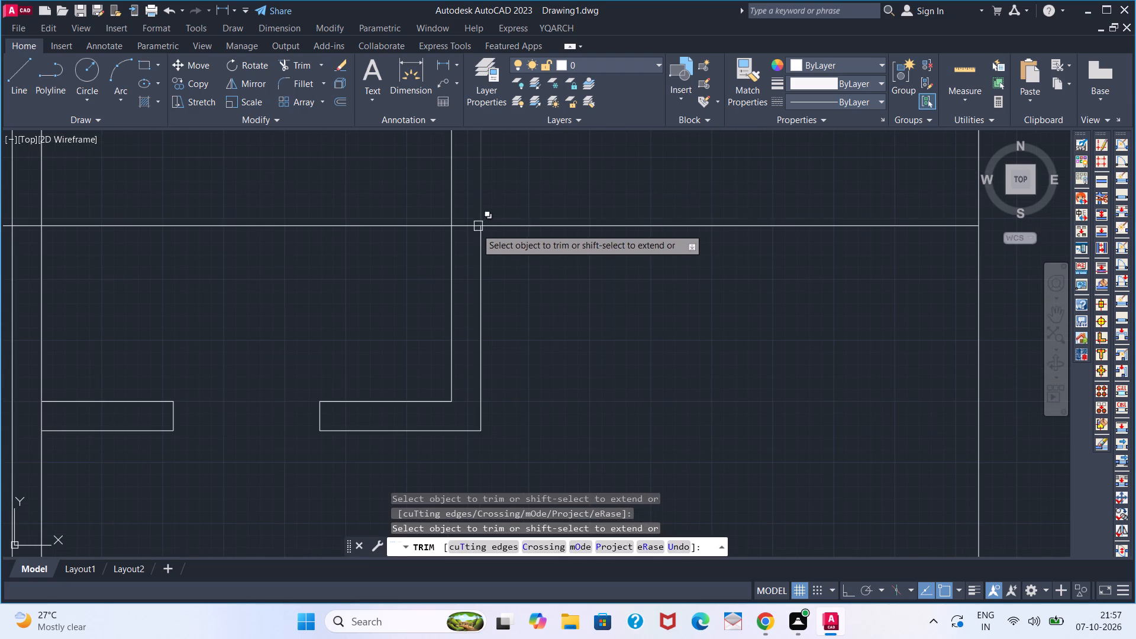
pyautogui.click(473, 230)
pyautogui.press('space')
pyautogui.scroll(-1, 503, 266)
pyautogui.click(415, 241)
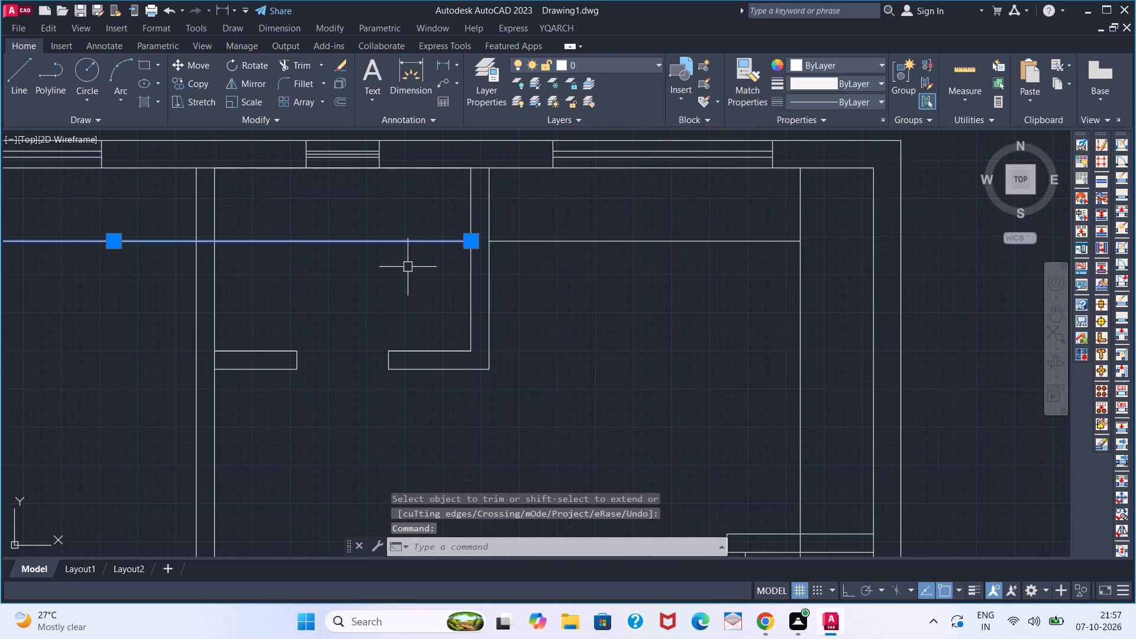
pyautogui.press('Delete')
# Trim the vertical offset line above the horizontal one and inside the wall above the stairs, and delete its remainder over the staircase.
pyautogui.scroll(-2, 498, 290)
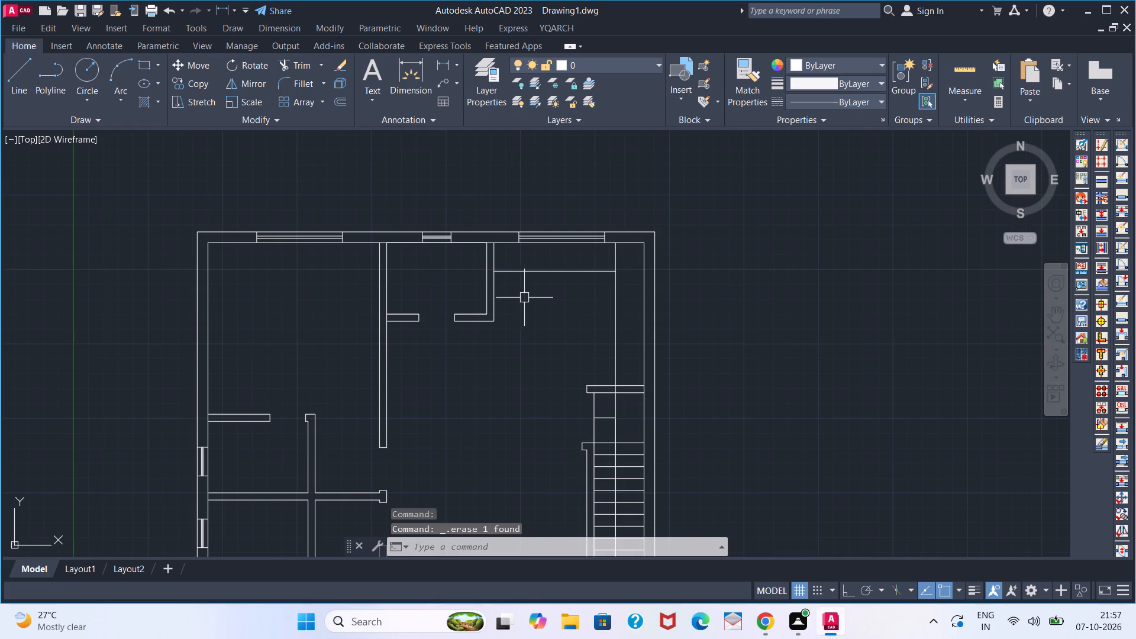
pyautogui.press('t')
pyautogui.write('R')
pyautogui.press('space')
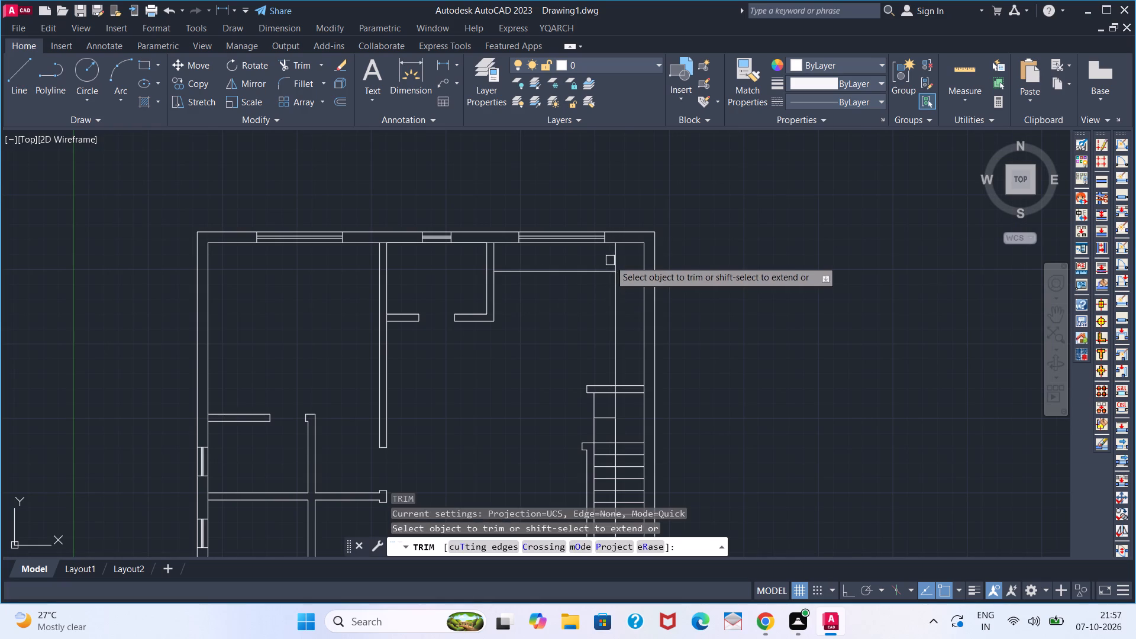
pyautogui.press('space')
pyautogui.moveTo(612, 261); pyautogui.dragTo(610, 267)
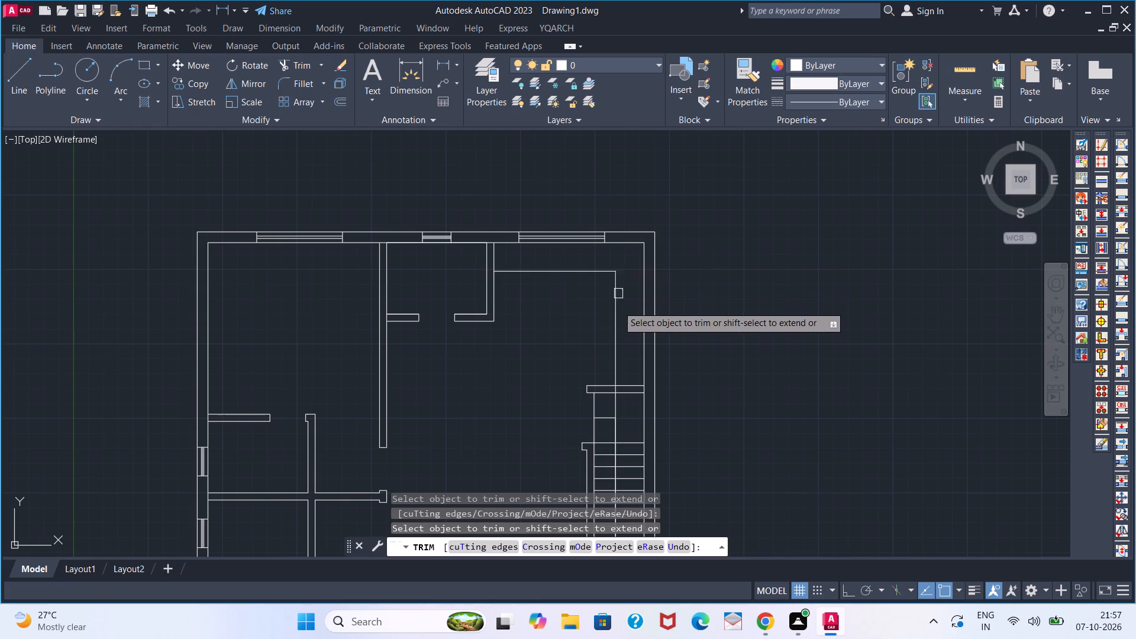
pyautogui.scroll(2, 620, 406)
pyautogui.click(606, 370)
pyautogui.press('space')
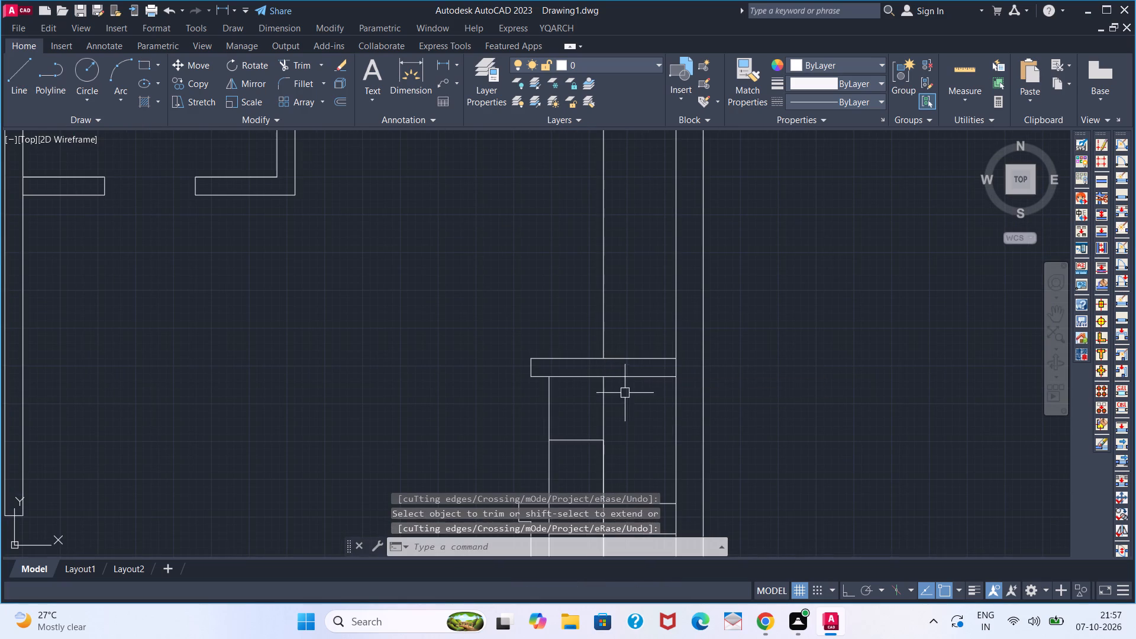
pyautogui.click(603, 398)
pyautogui.press('Delete')
pyautogui.scroll(-2, 616, 433)
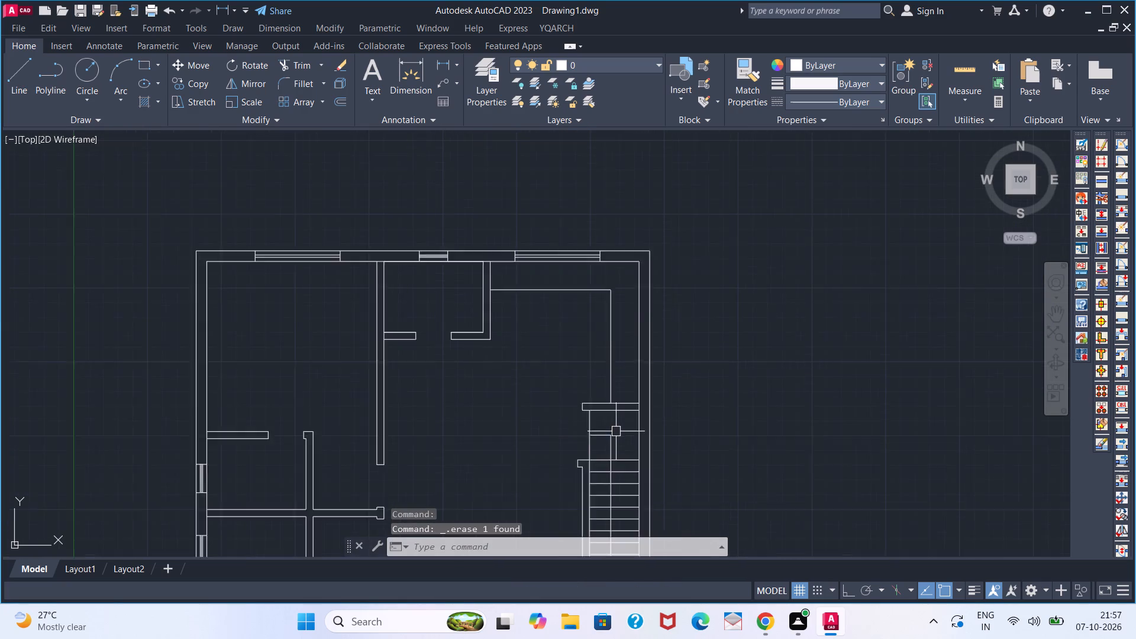
# Draw a vertical line from the inner wall face at the top-right window's middle to the horizontal offset line, and trim the part left of it.
pyautogui.scroll(-1, 606, 424)
pyautogui.moveTo(561, 399); pyautogui.dragTo(608, 342, button='middle')
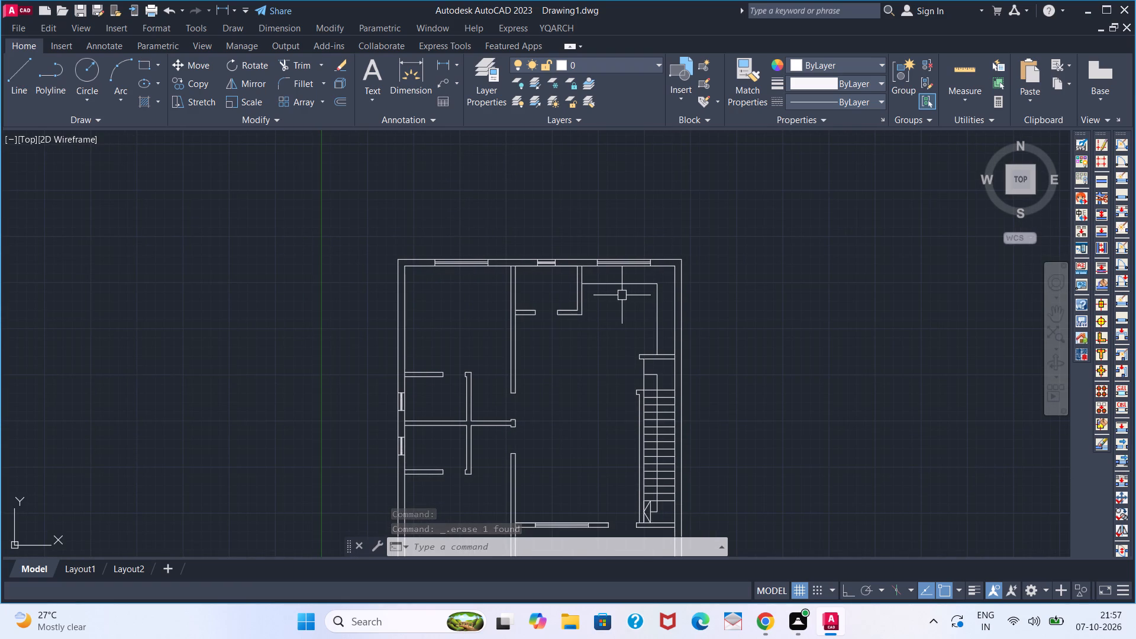
pyautogui.scroll(1, 630, 269)
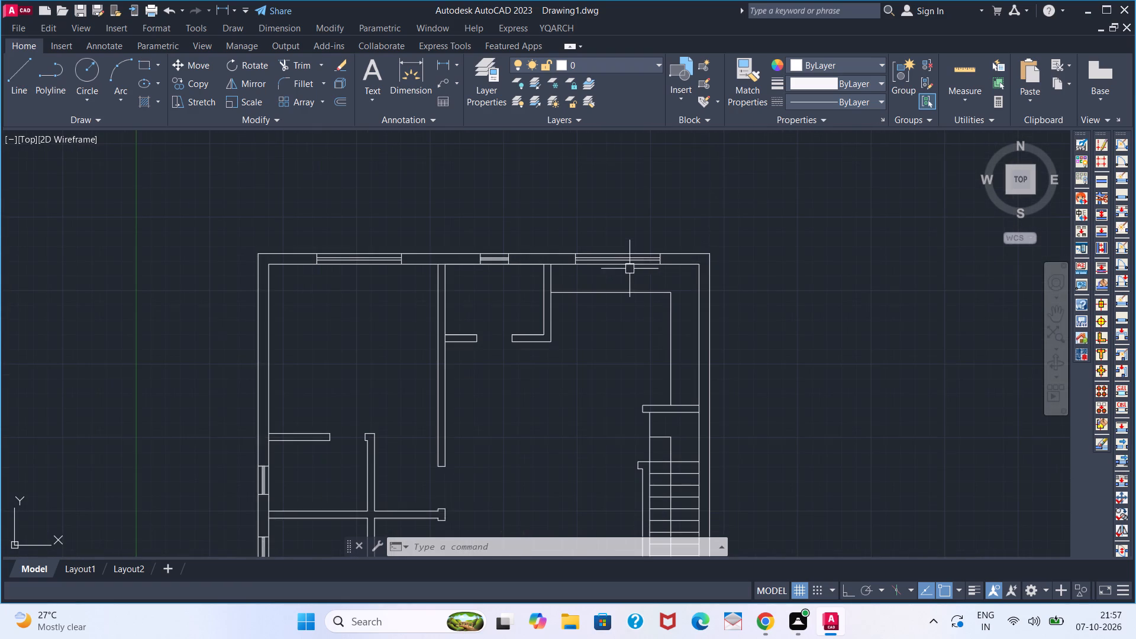
pyautogui.press('l')
pyautogui.press('Return')
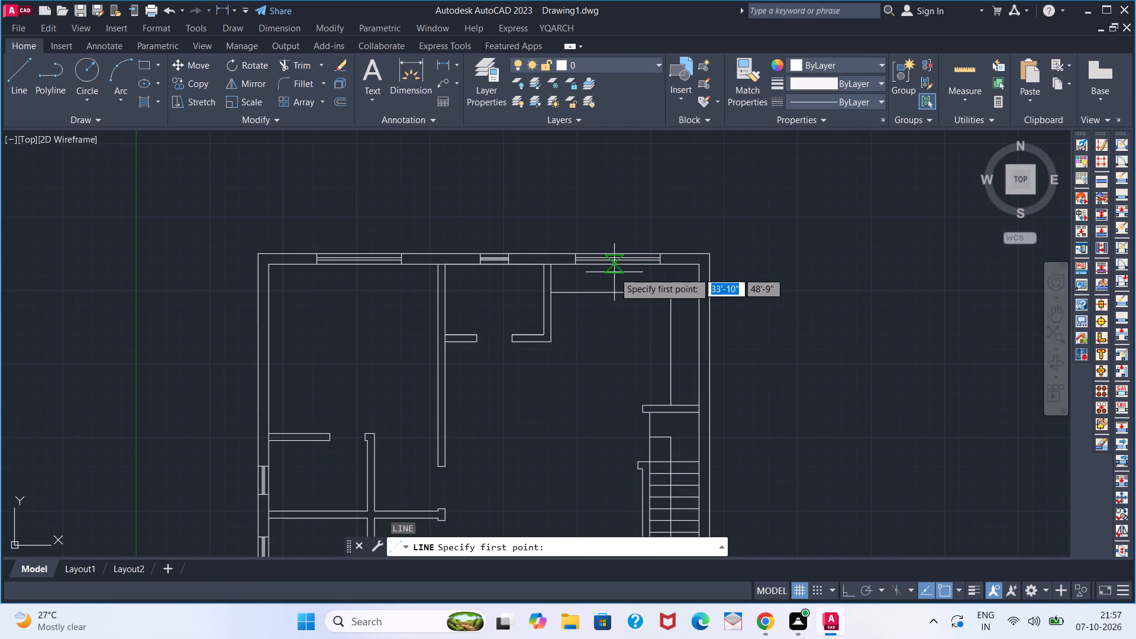
pyautogui.click(617, 272)
pyautogui.click(619, 299)
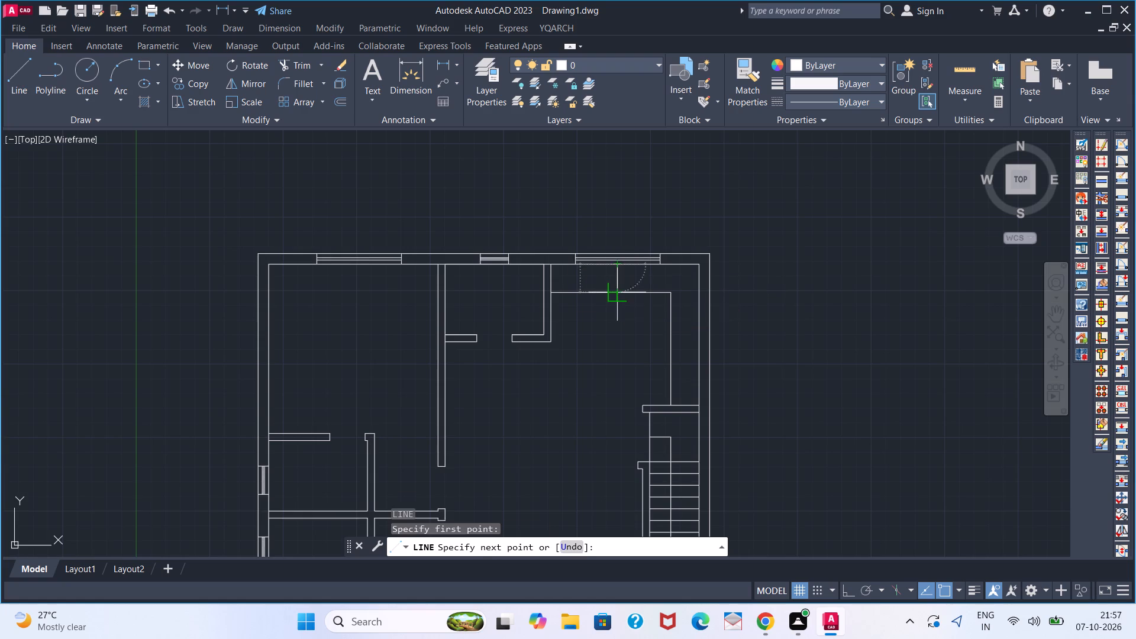
pyautogui.press('space')
pyautogui.write('TR')
pyautogui.press('space')
pyautogui.click(610, 295)
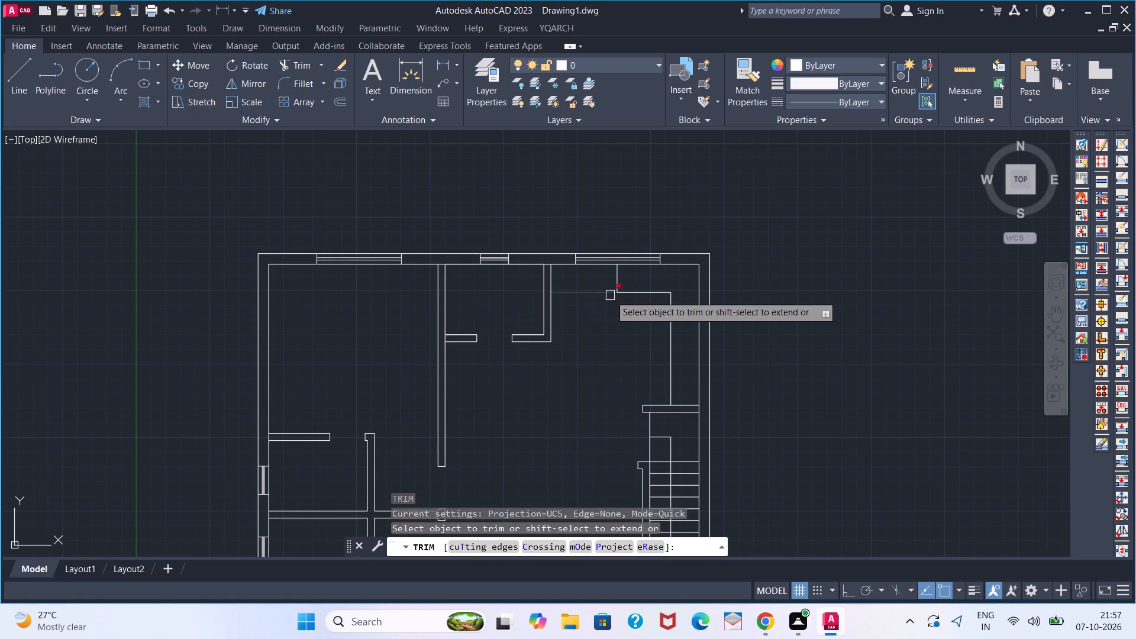
pyautogui.press('space')
pyautogui.scroll(-1, 623, 359)
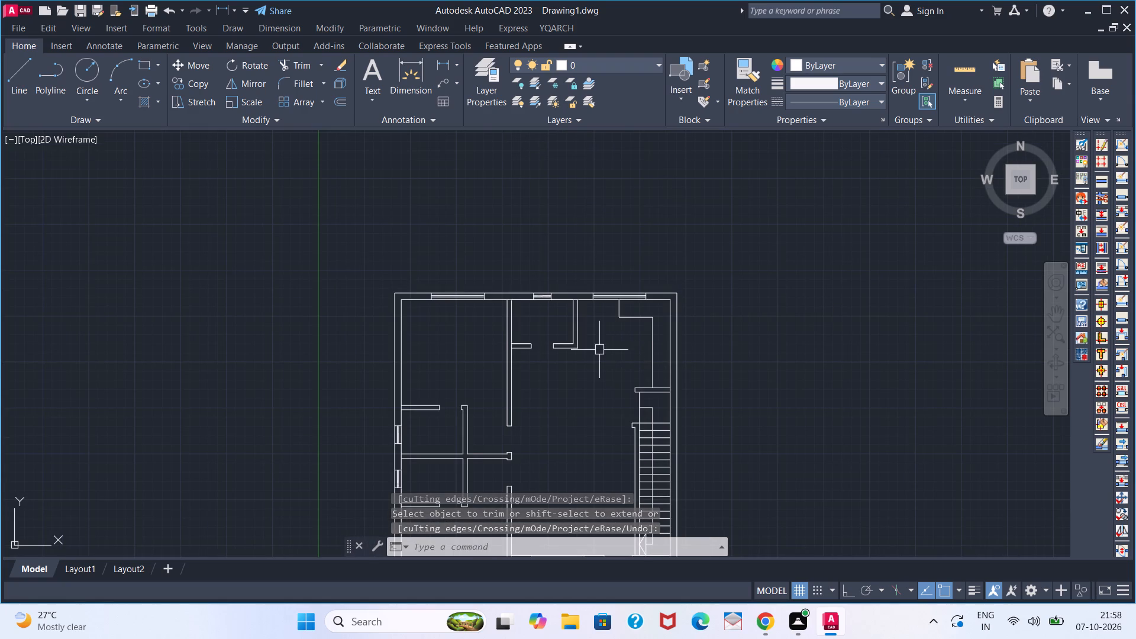
# Insert the imperial door and toilet blocks from the architectural samples in the empty space beside the plan's left wall.
pyautogui.moveTo(603, 343); pyautogui.dragTo(622, 318, button='middle')
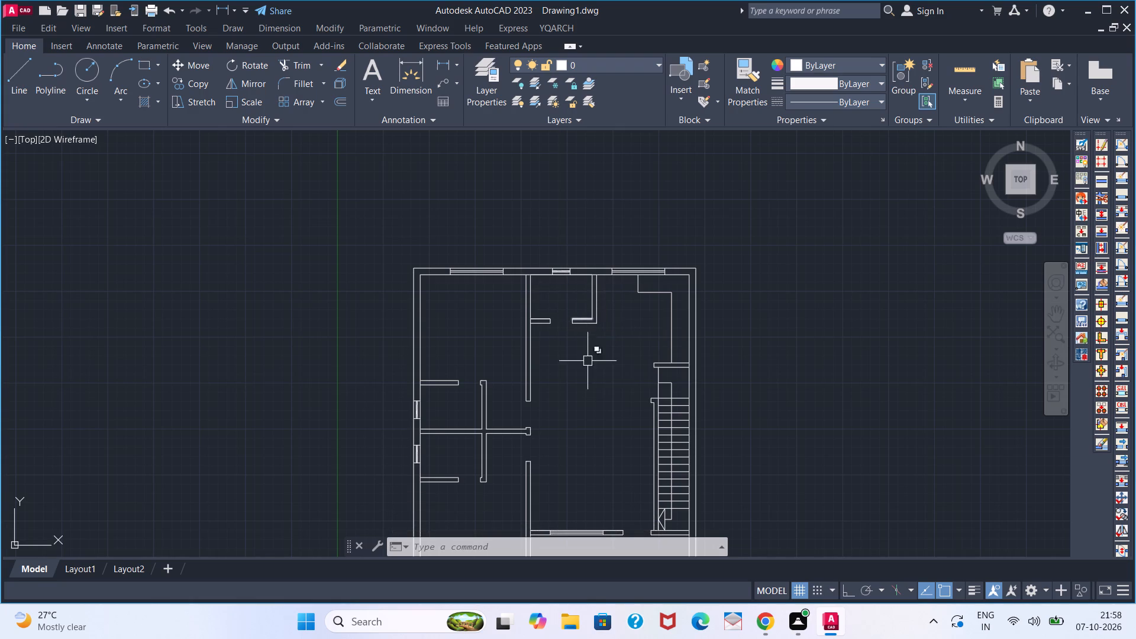
pyautogui.scroll(-2, 593, 379)
pyautogui.moveTo(590, 396); pyautogui.dragTo(589, 333, button='middle')
pyautogui.scroll(2, 593, 376)
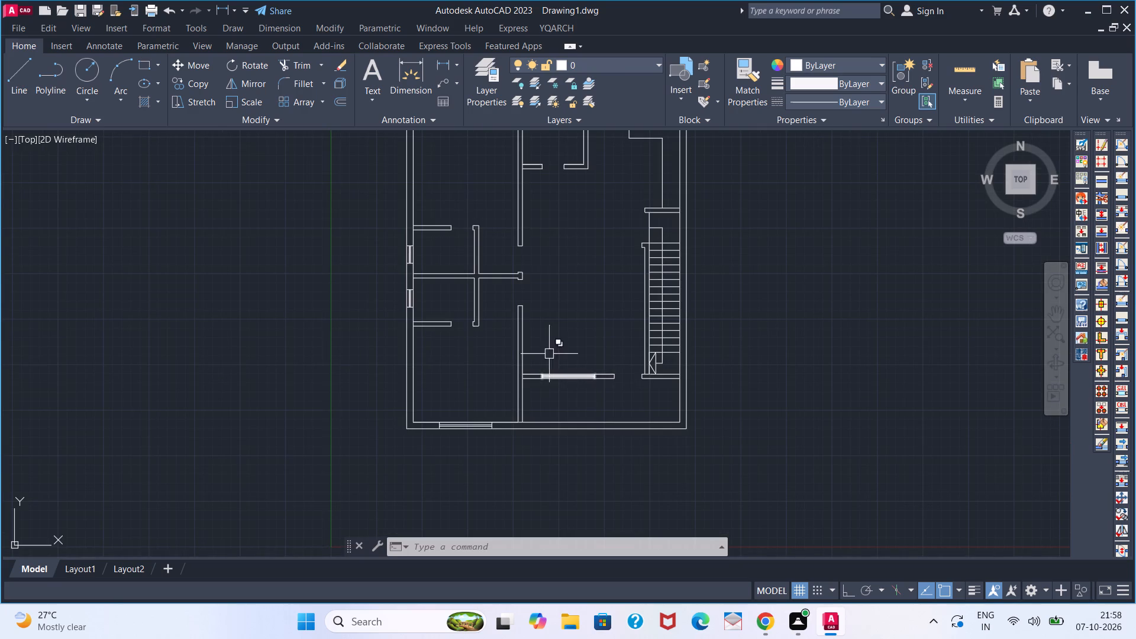
pyautogui.scroll(1, 544, 350)
pyautogui.scroll(-3, 544, 350)
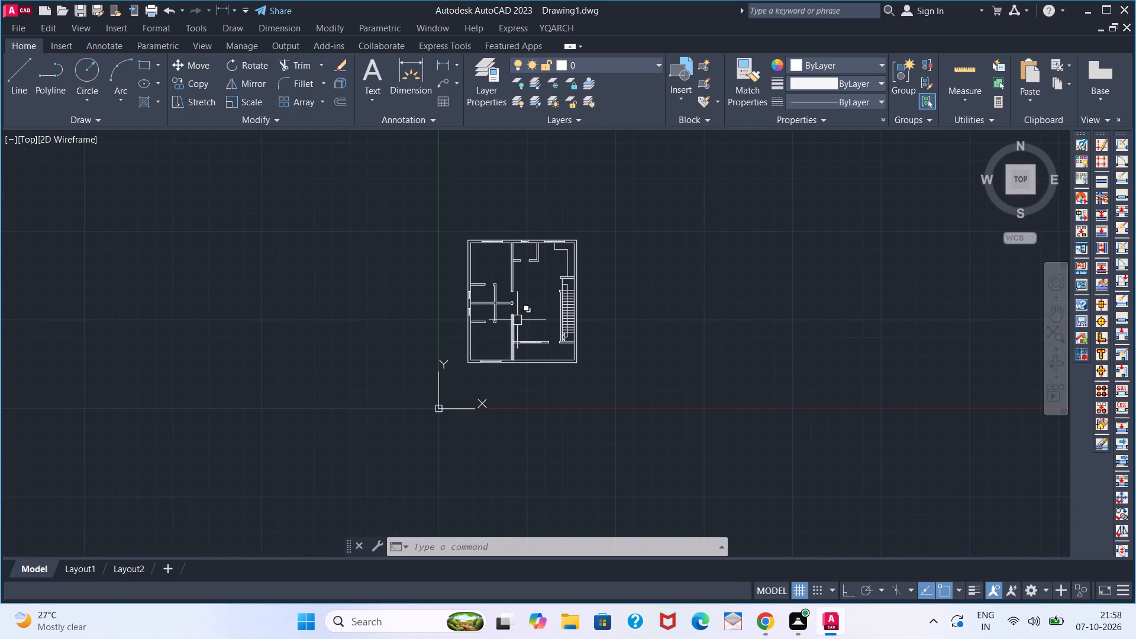
pyautogui.hotkey('ctrl', '3')
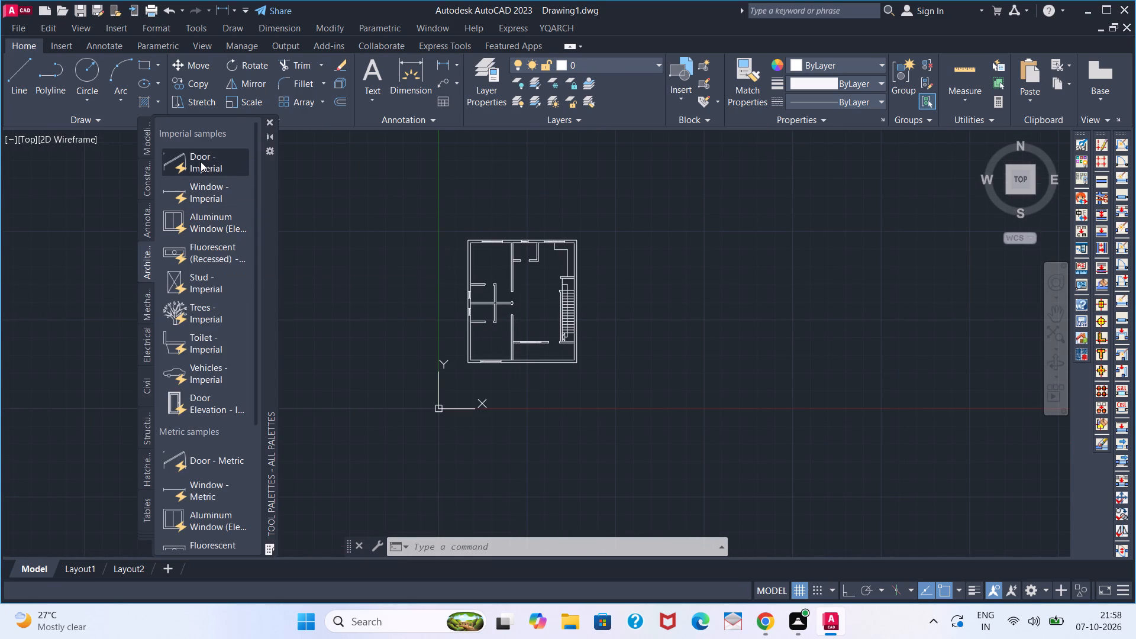
pyautogui.click(201, 162)
pyautogui.click(424, 283)
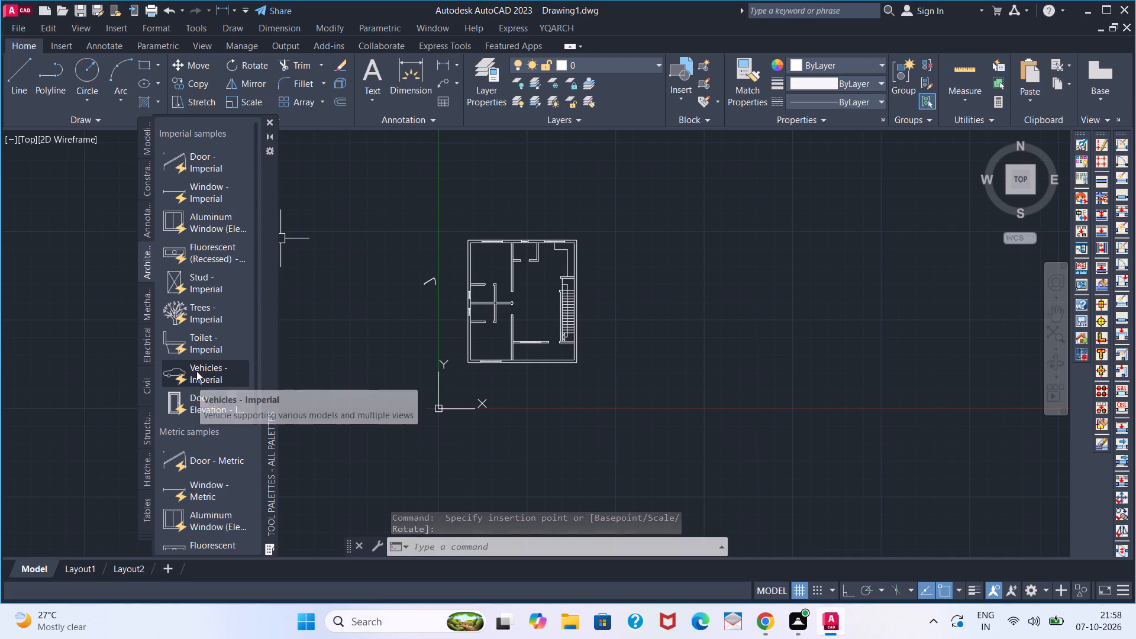
pyautogui.click(197, 347)
pyautogui.click(426, 324)
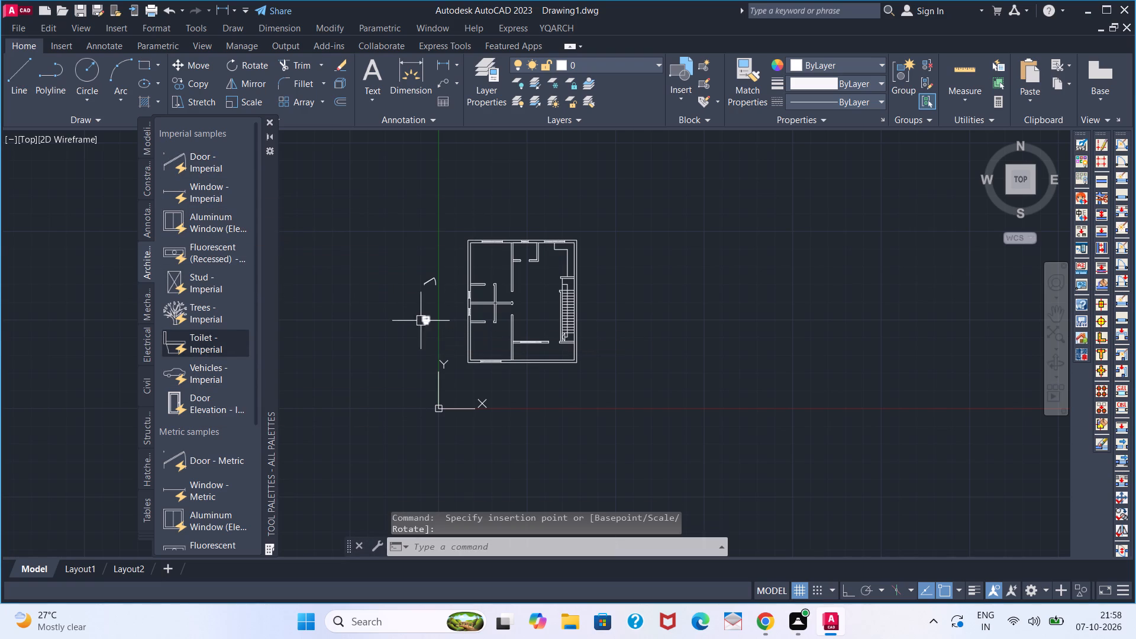
pyautogui.click(270, 126)
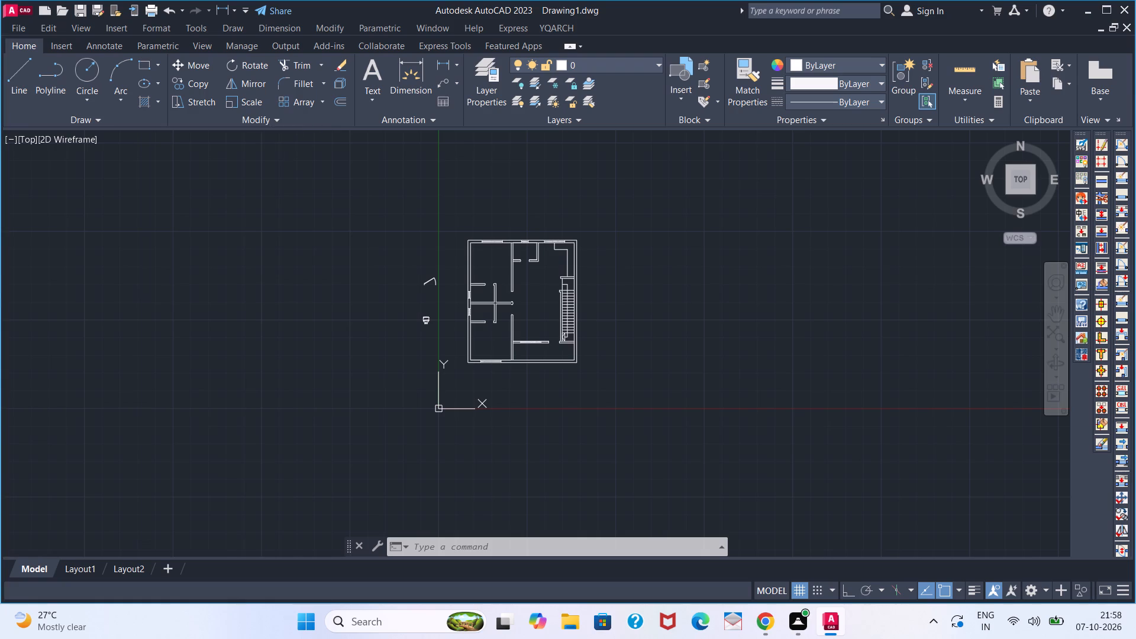
# Insert the queen bed, 5 ft roundback loveseat, square wood table and 36 x 72 in. dining set from DesignCenter's Home - Space Planner blocks, left of the plan.
pyautogui.hotkey('ctrl', '2')
pyautogui.click(456, 194)
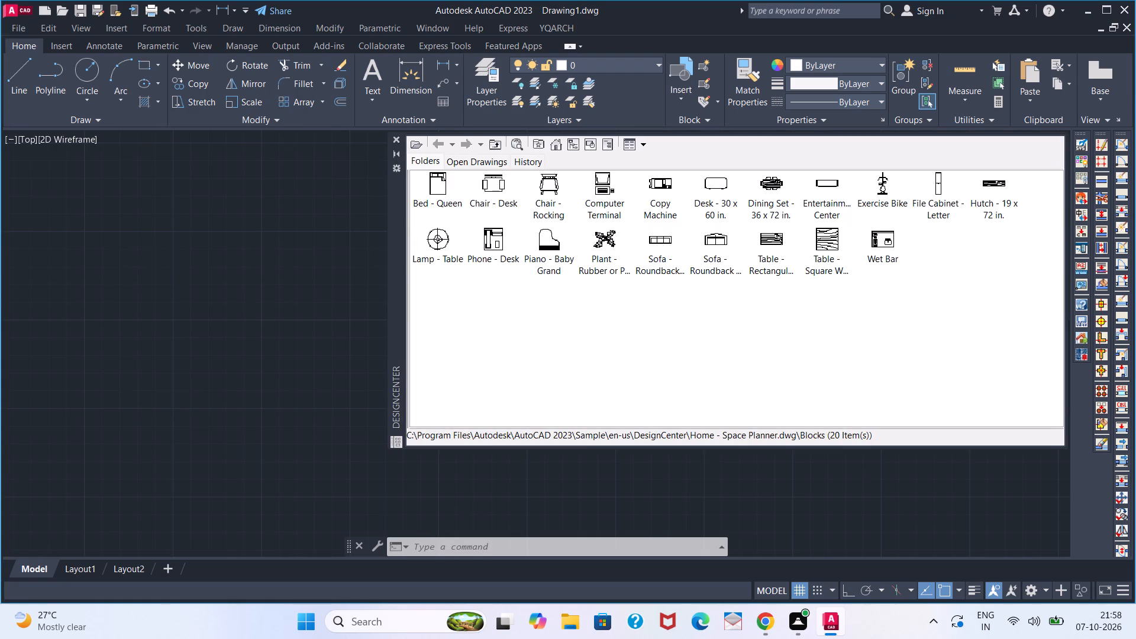
pyautogui.click(440, 188)
pyautogui.moveTo(437, 189); pyautogui.dragTo(366, 218)
pyautogui.moveTo(366, 218); pyautogui.dragTo(364, 220)
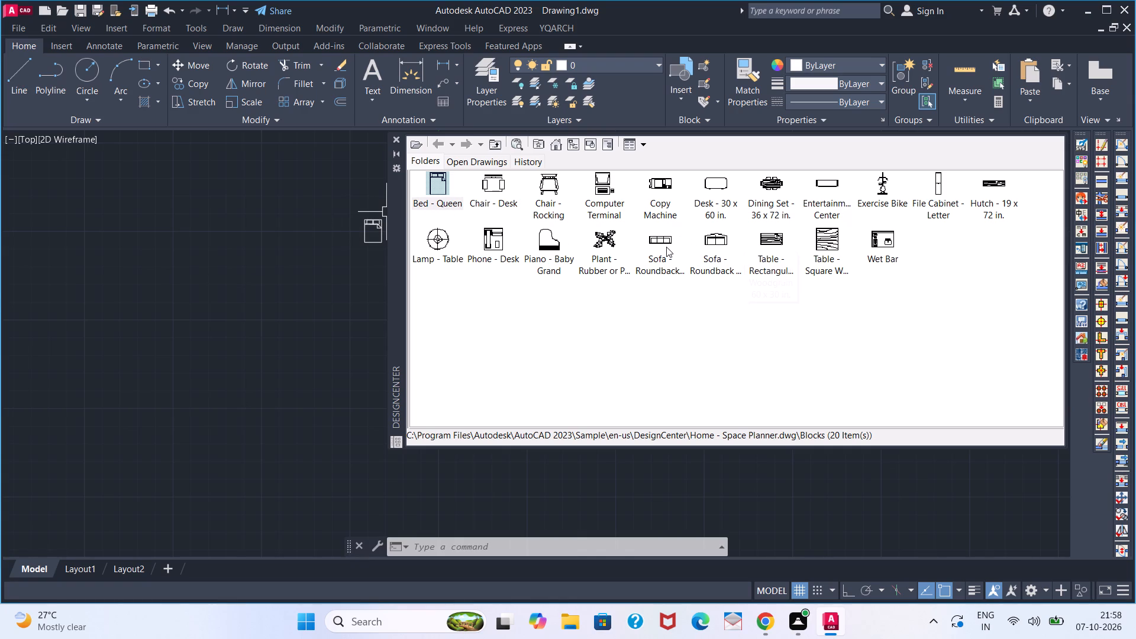
pyautogui.moveTo(722, 238); pyautogui.dragTo(363, 285)
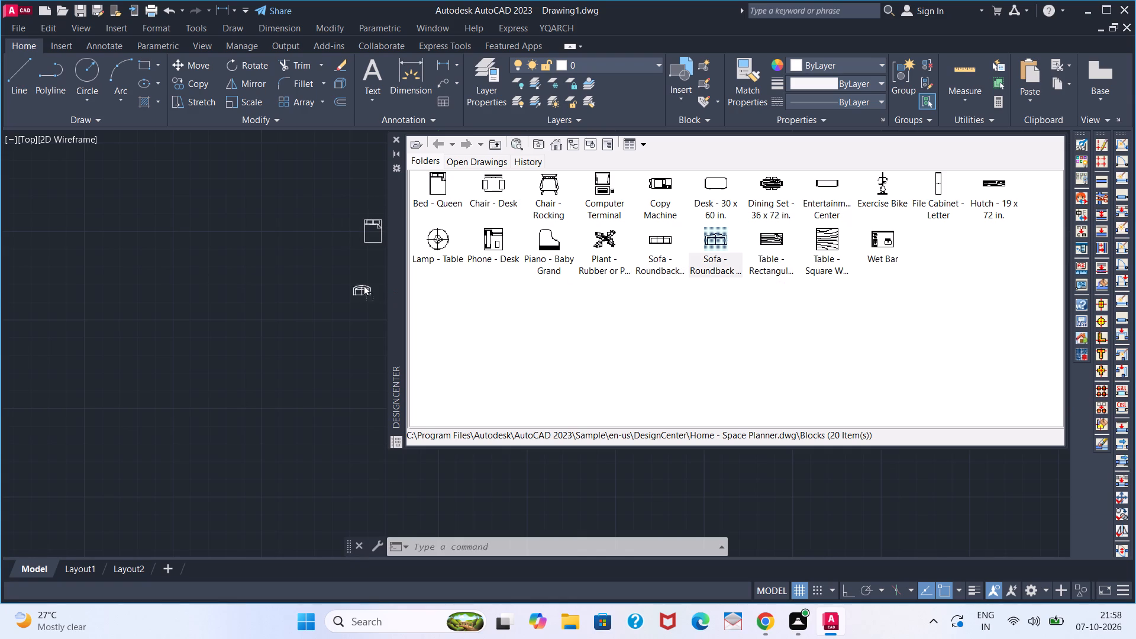
pyautogui.moveTo(363, 285); pyautogui.dragTo(377, 262)
pyautogui.moveTo(833, 243); pyautogui.dragTo(324, 256)
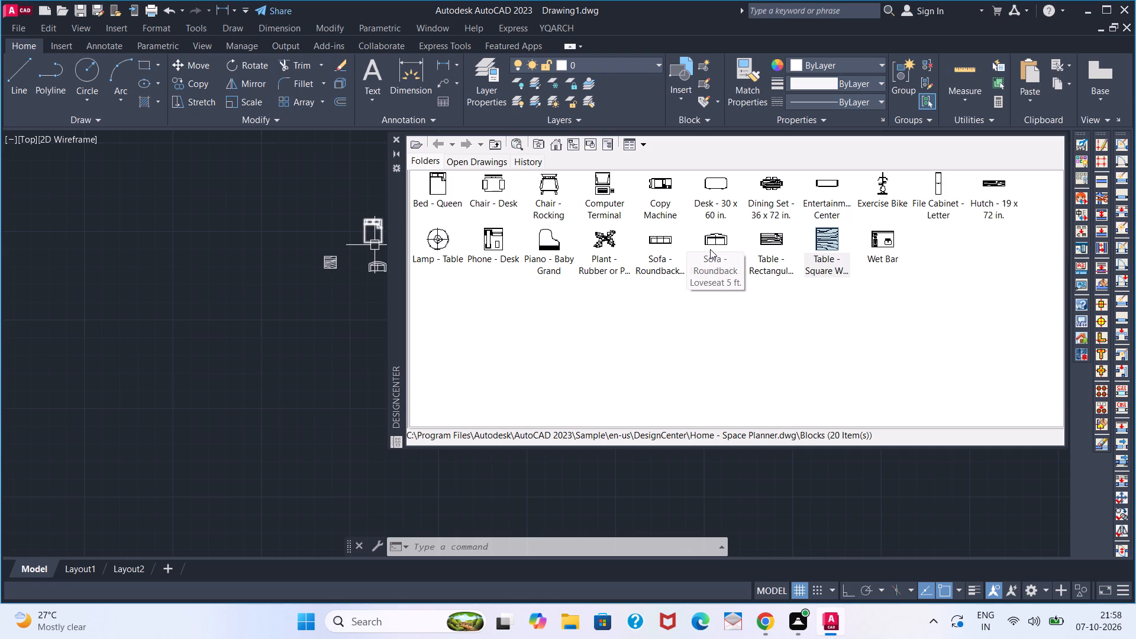
pyautogui.moveTo(715, 248); pyautogui.dragTo(709, 244)
pyautogui.moveTo(771, 192); pyautogui.dragTo(334, 263)
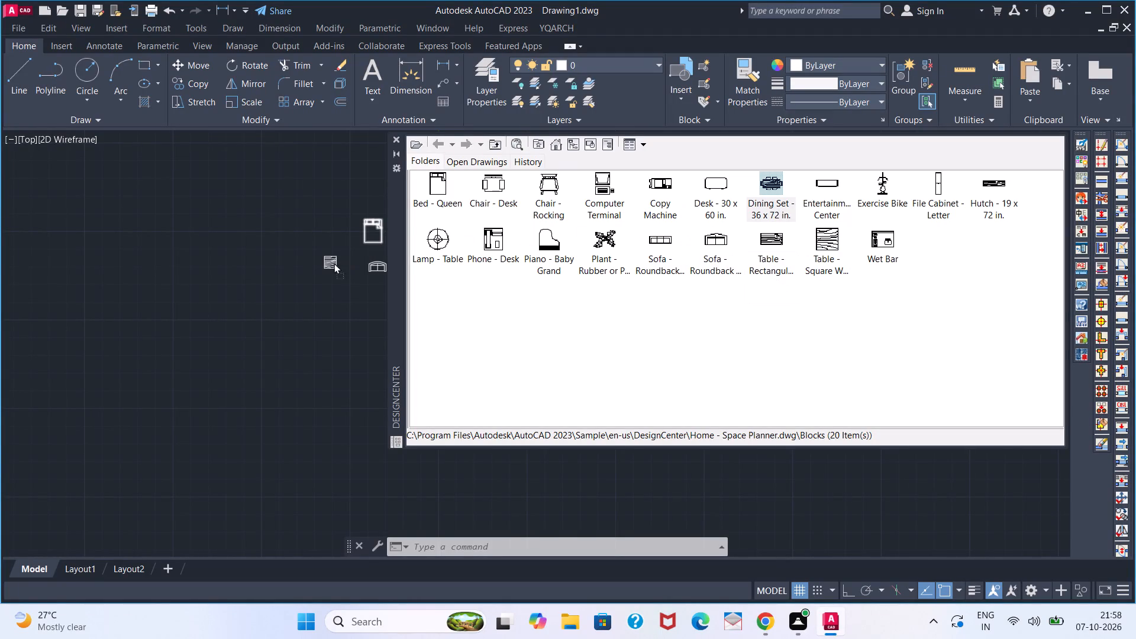
pyautogui.moveTo(334, 263); pyautogui.dragTo(325, 211)
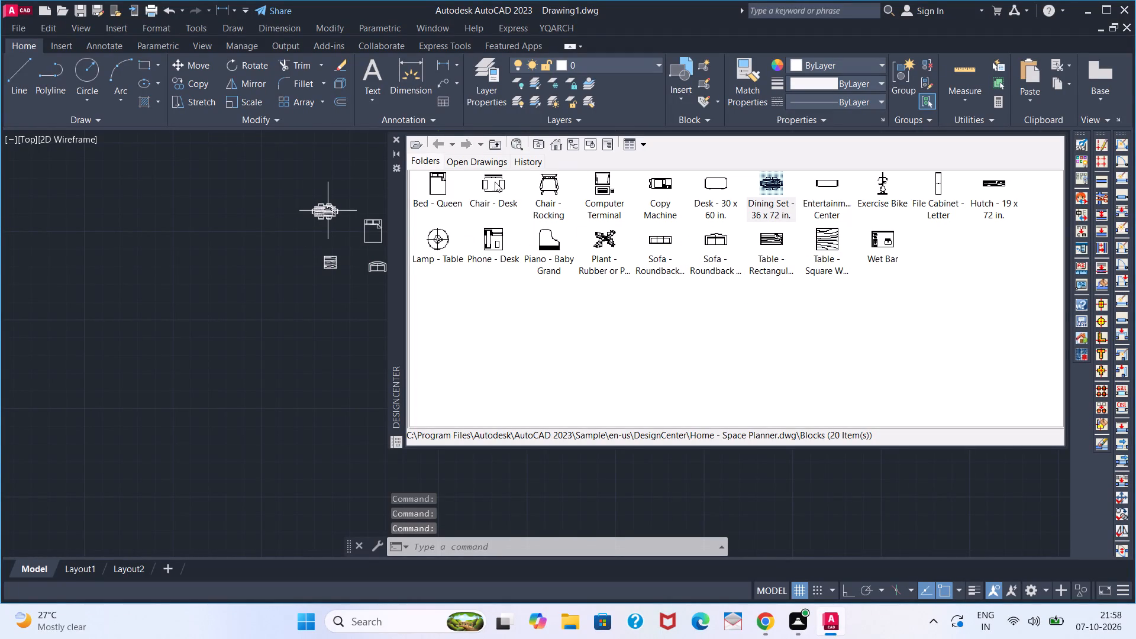
pyautogui.click(400, 138)
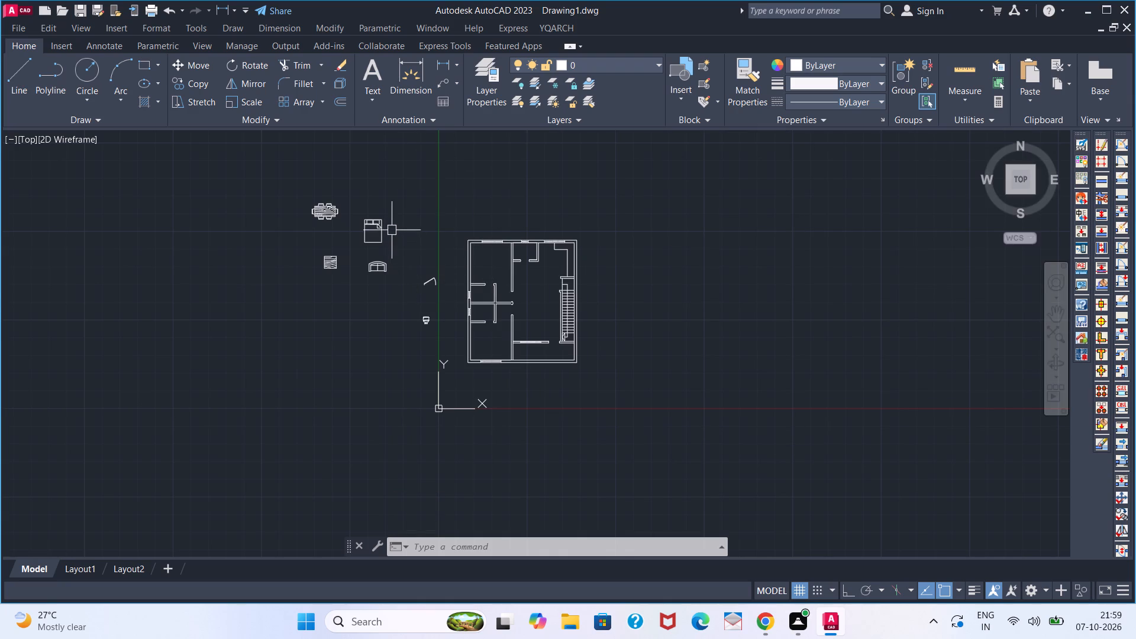
# Rotate the queen bed block 90° counterclockwise about its lower-right corner.
pyautogui.click(384, 228)
pyautogui.press('r')
pyautogui.press('o')
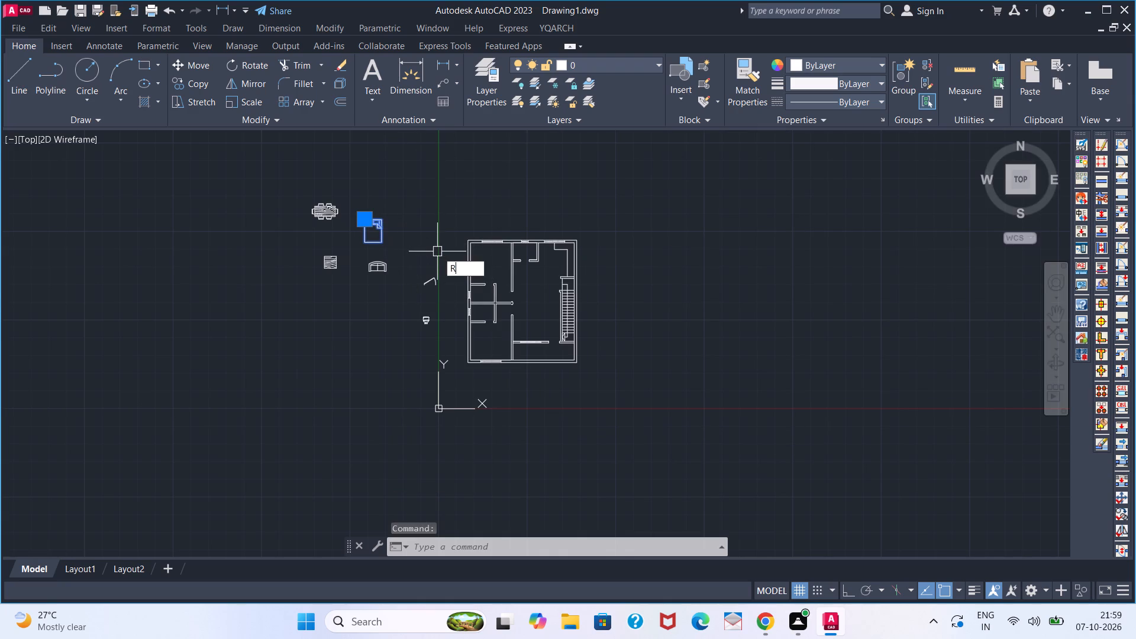
pyautogui.press('Return')
pyautogui.click(851, 596)
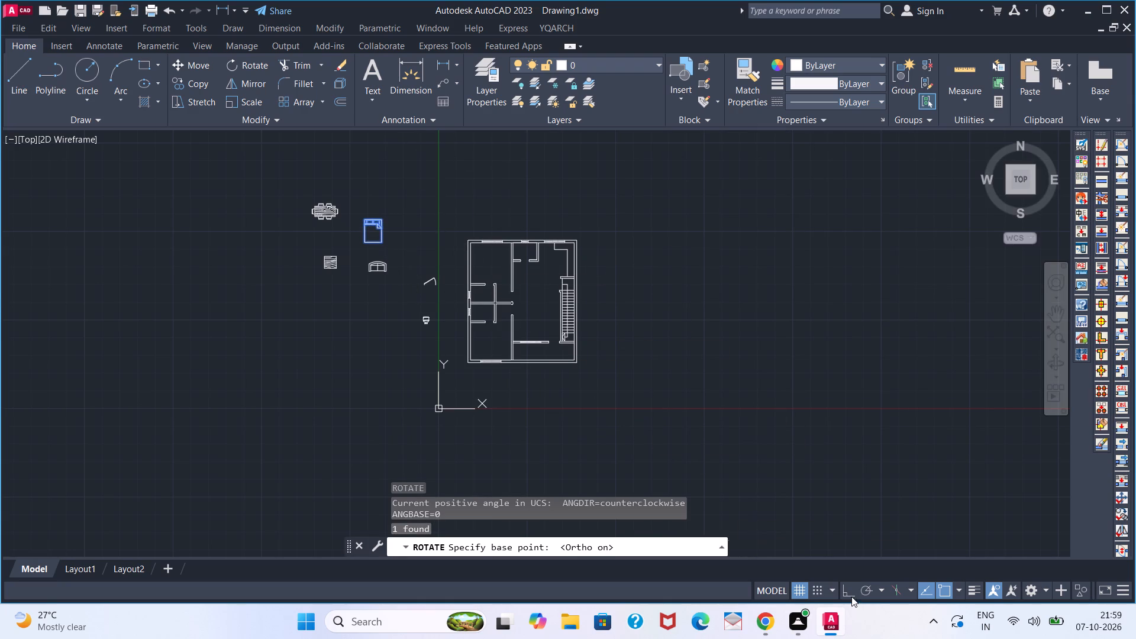
pyautogui.click(387, 246)
pyautogui.click(390, 202)
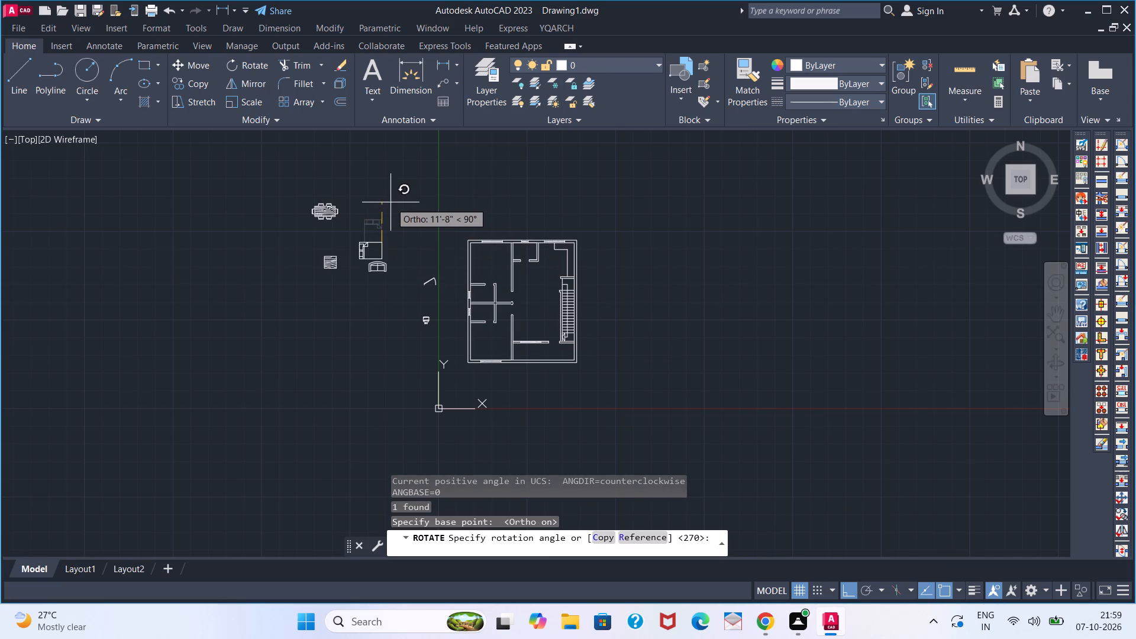
# Copy the rotated bed by its upper-left corner onto the left outer wall's inner face in the upper-left and lower-left bedrooms.
pyautogui.click(382, 238)
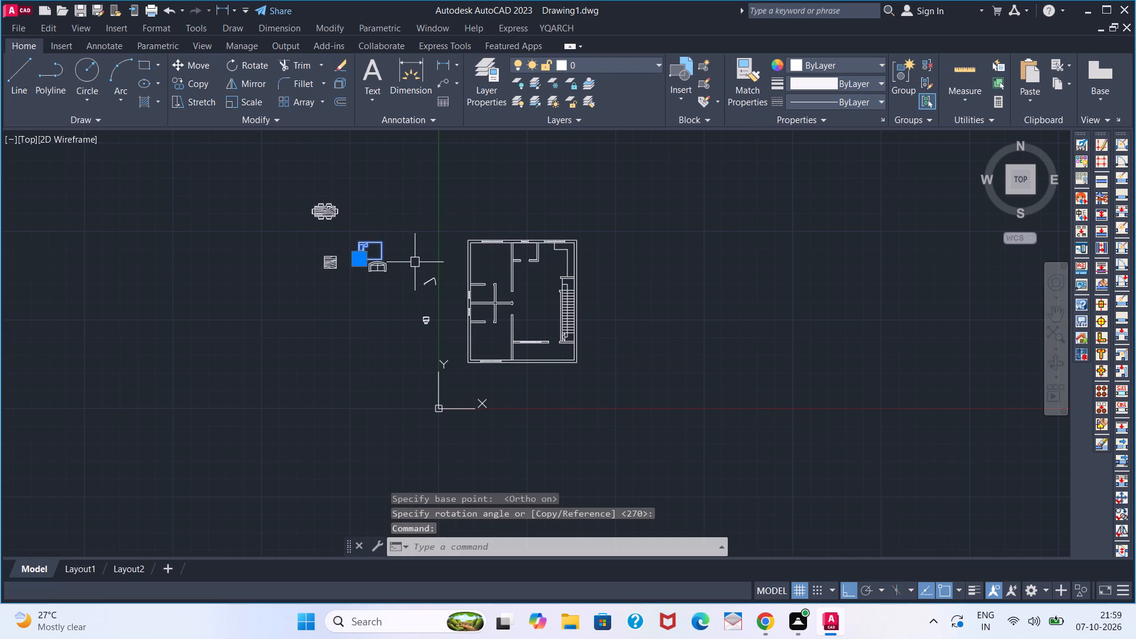
pyautogui.write('CO')
pyautogui.press('Return')
pyautogui.scroll(1, 343, 233)
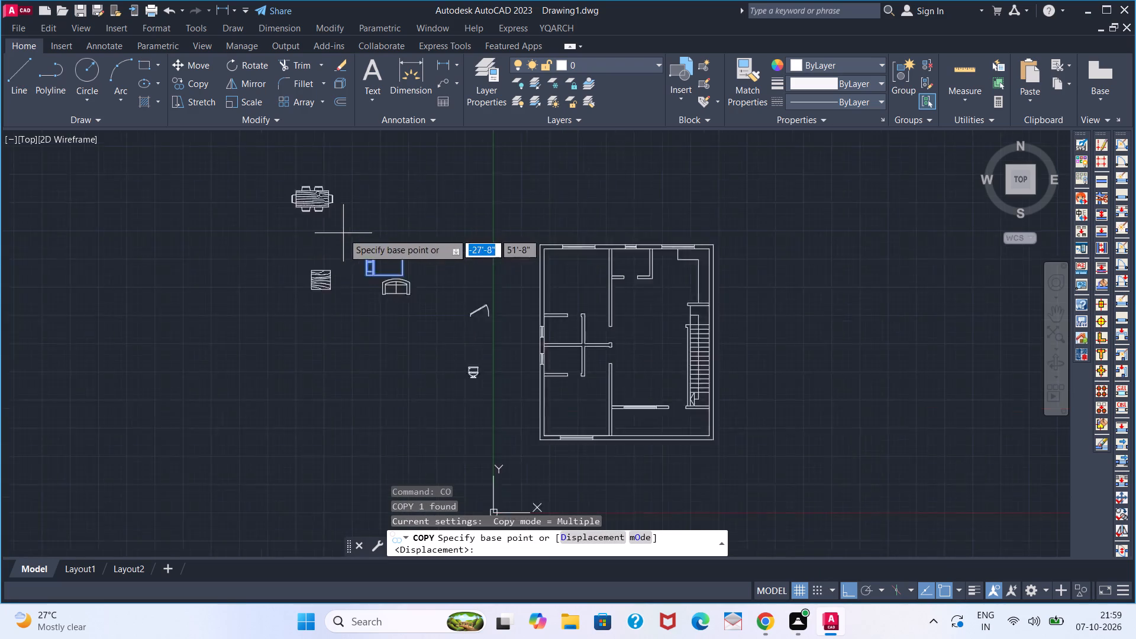
pyautogui.scroll(1, 343, 233)
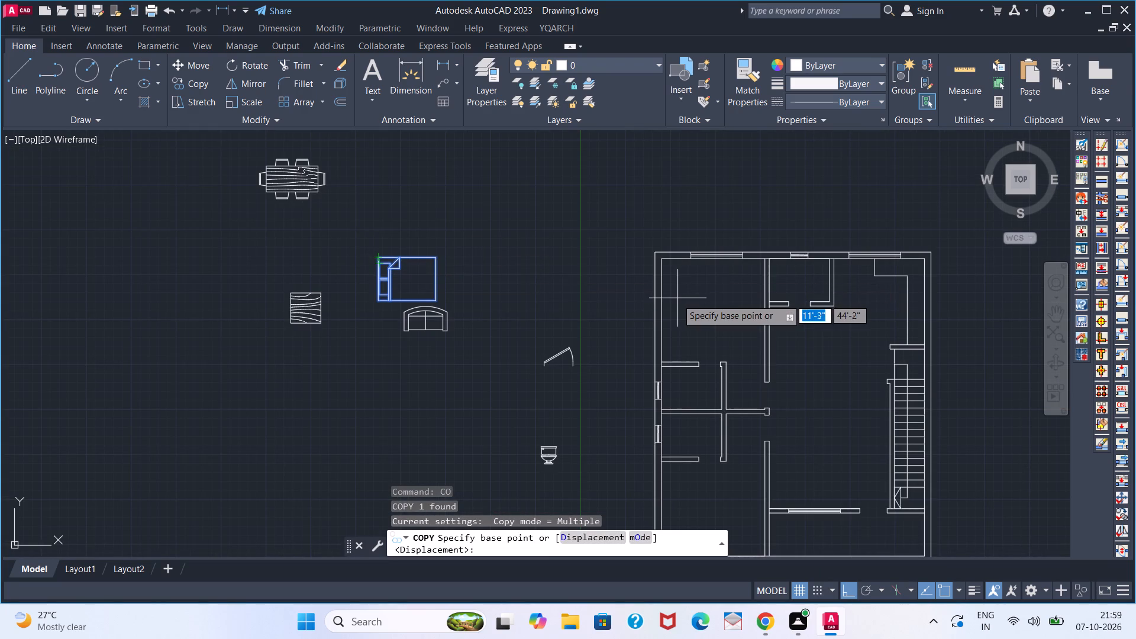
pyautogui.click(374, 258)
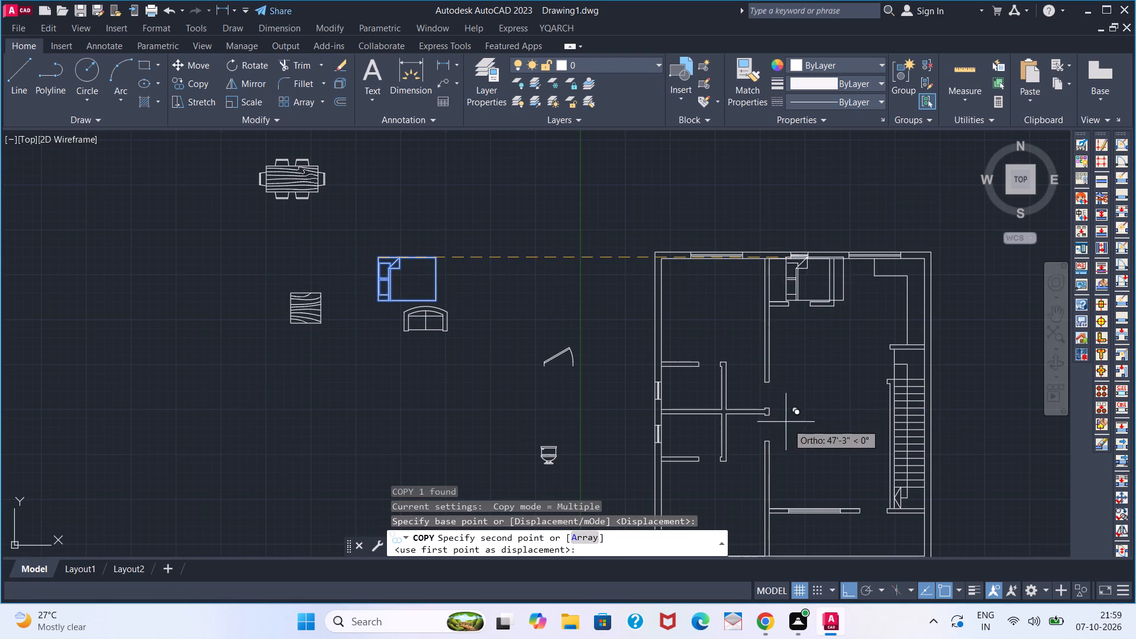
pyautogui.click(850, 589)
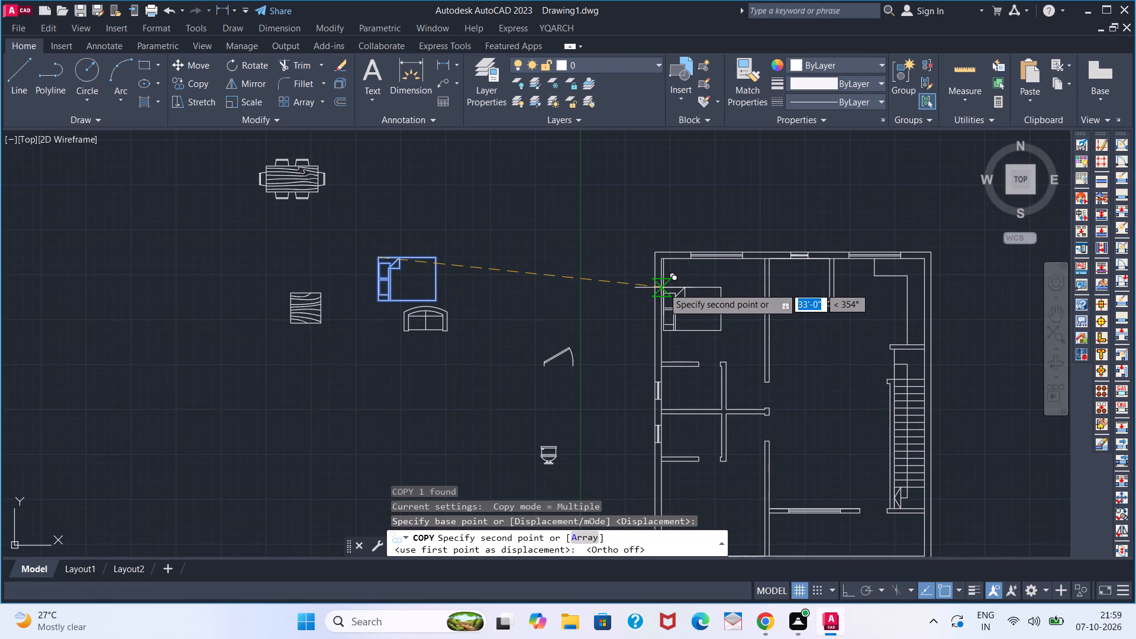
pyautogui.click(663, 288)
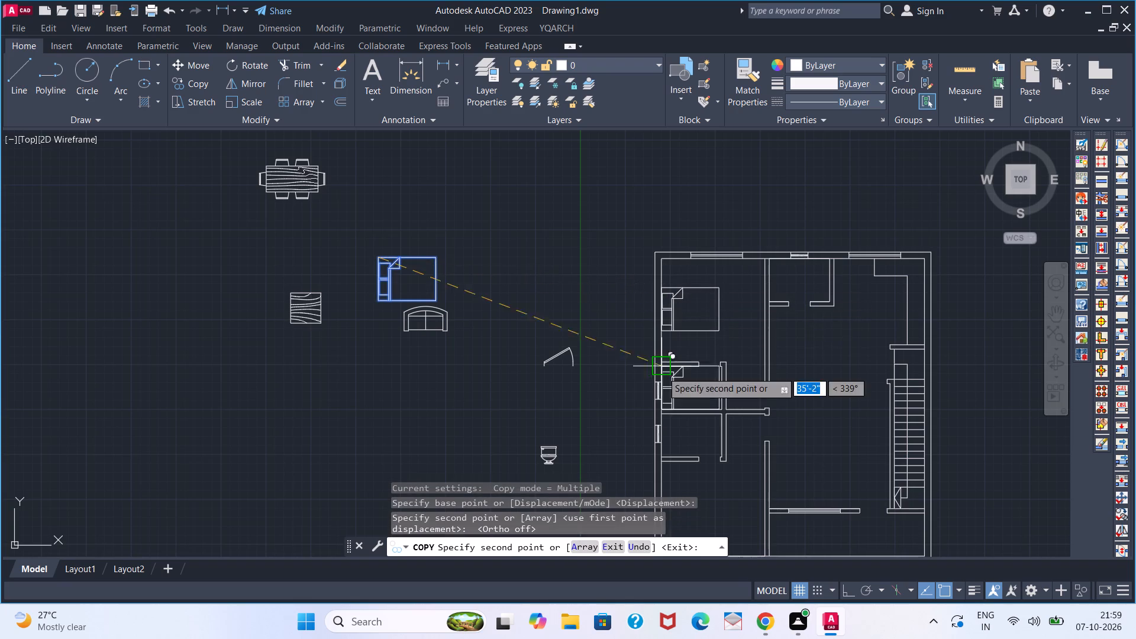
pyautogui.moveTo(664, 376); pyautogui.dragTo(639, 163, button='middle')
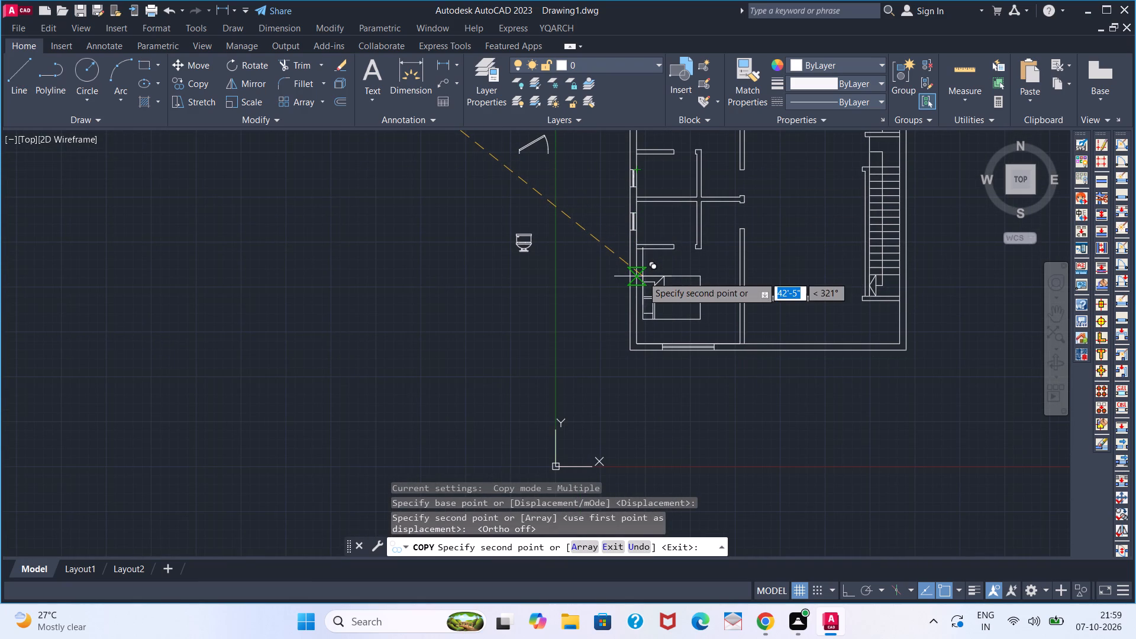
pyautogui.click(643, 276)
pyautogui.press('`')
pyautogui.press('Escape')
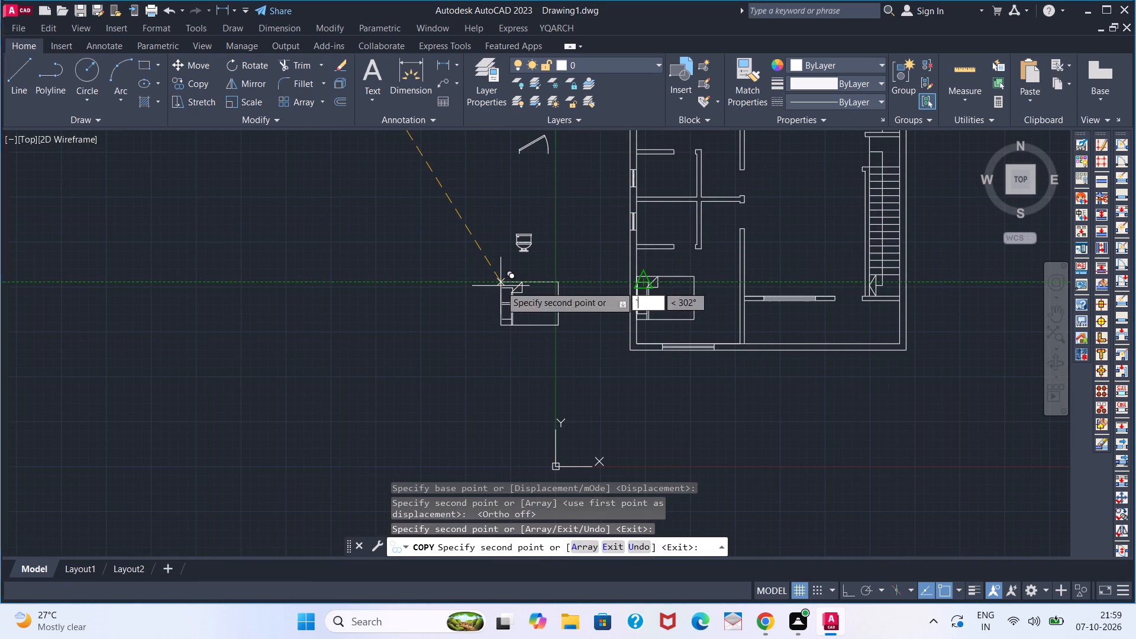
# Delete the original queen bed block outside the plan, above the loveseat.
pyautogui.scroll(-2, 580, 255)
pyautogui.click(509, 186)
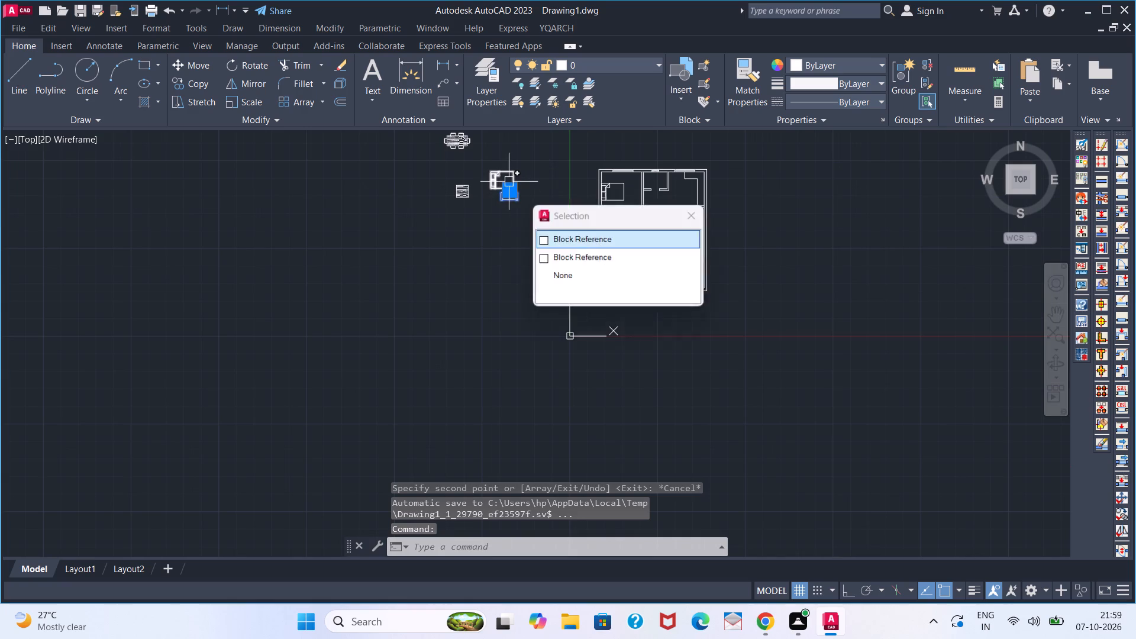
pyautogui.press('Escape')
pyautogui.click(510, 176)
pyautogui.press('Delete')
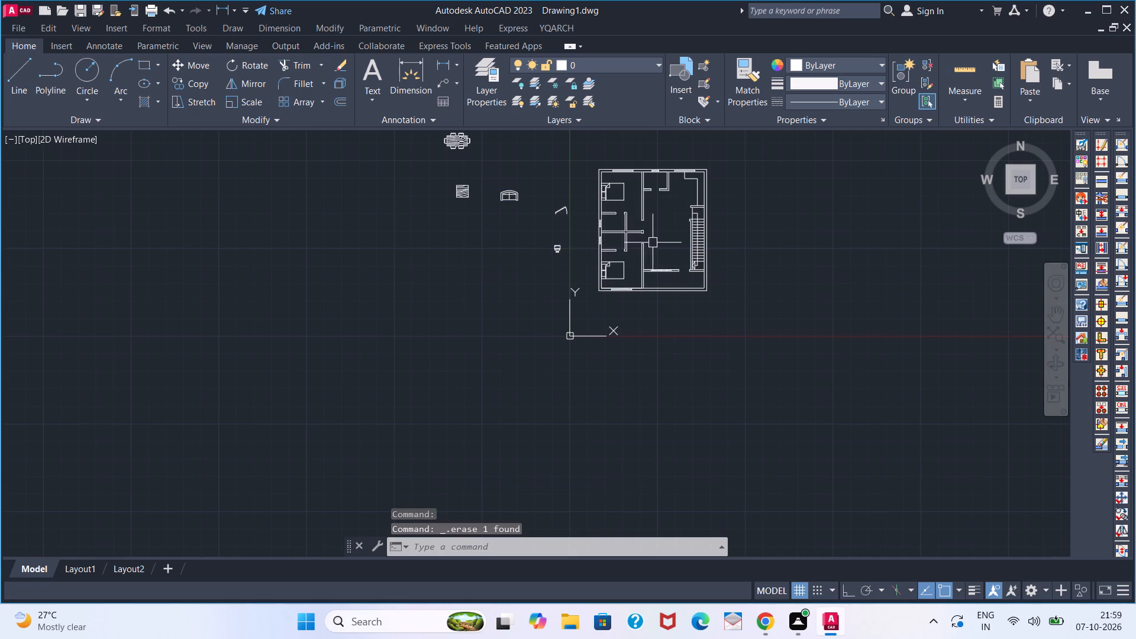
# Create two new layers named BED and TEXT.
pyautogui.click(496, 82)
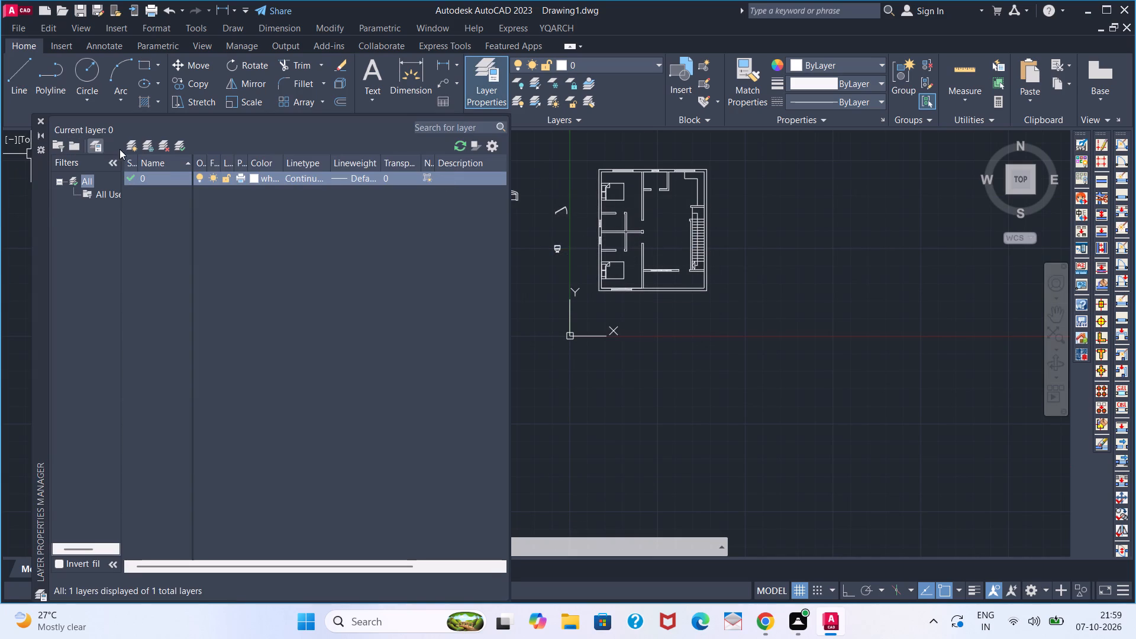
pyautogui.click(128, 143)
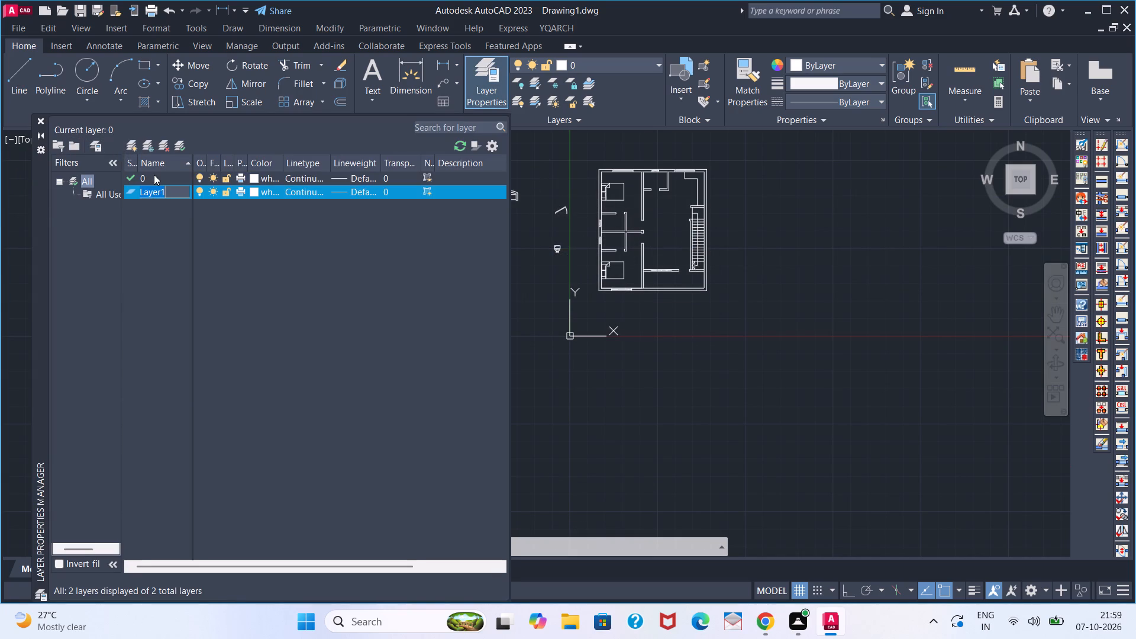
pyautogui.write('BED')
pyautogui.press('Return')
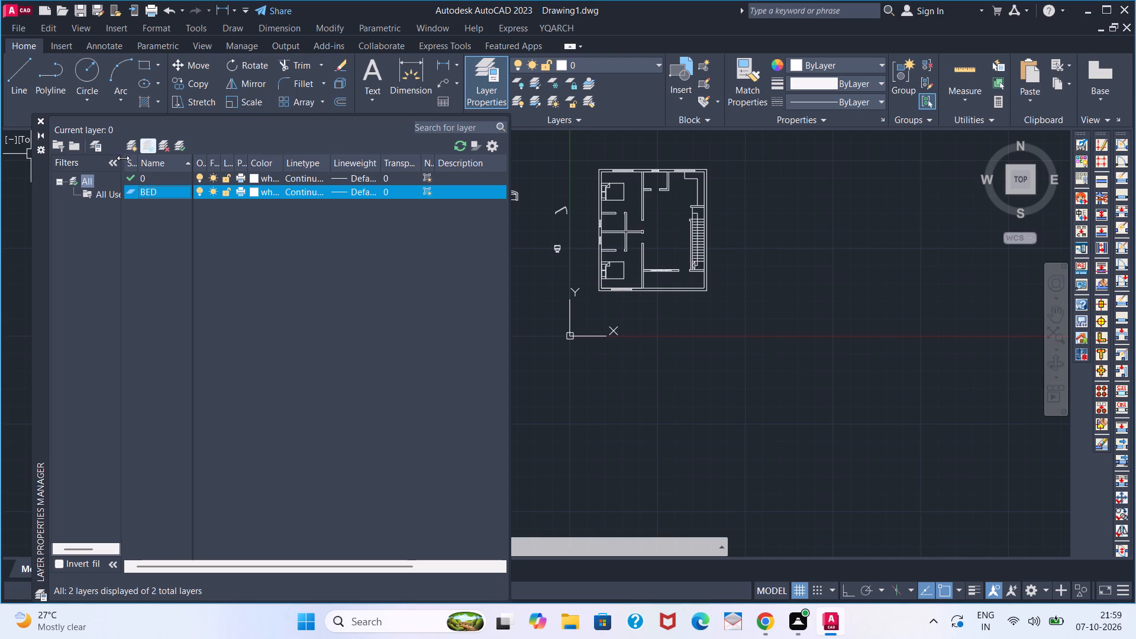
pyautogui.click(134, 147)
pyautogui.write('TEXT')
pyautogui.press('Return')
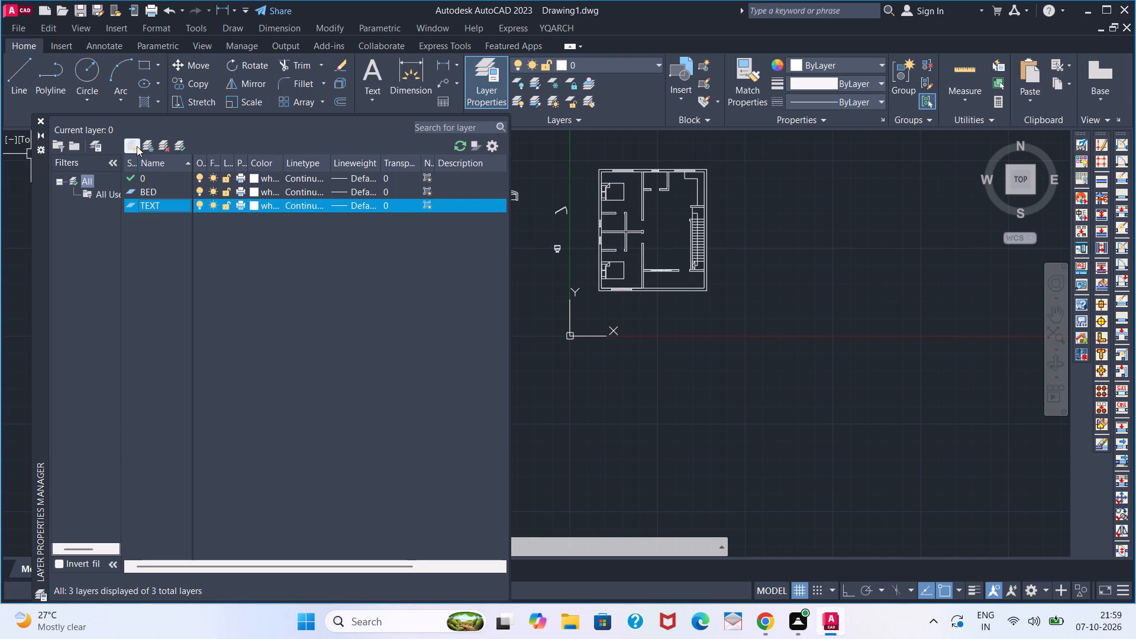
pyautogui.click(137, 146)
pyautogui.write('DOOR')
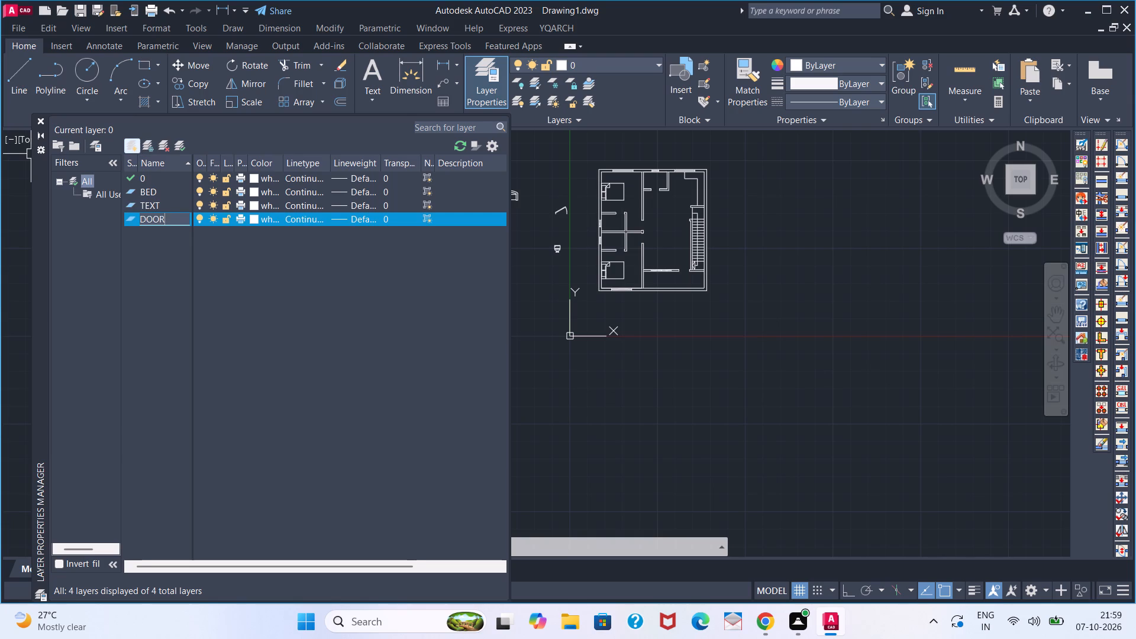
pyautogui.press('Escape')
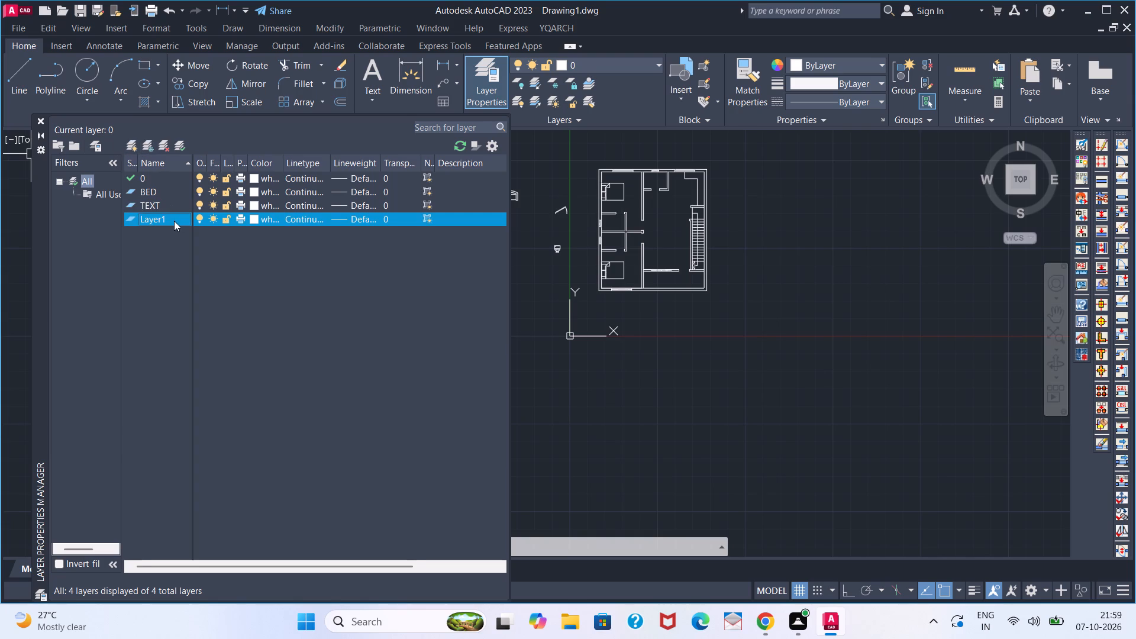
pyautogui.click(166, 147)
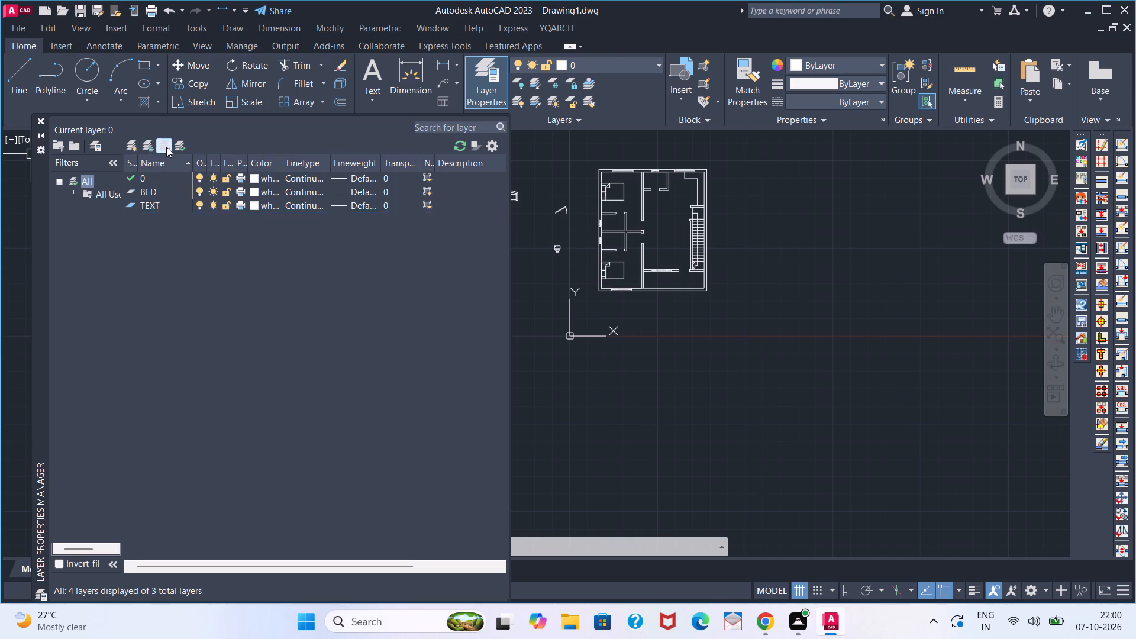
# Delete the BED and TEXT layers and close the layer manager.
pyautogui.click(167, 193)
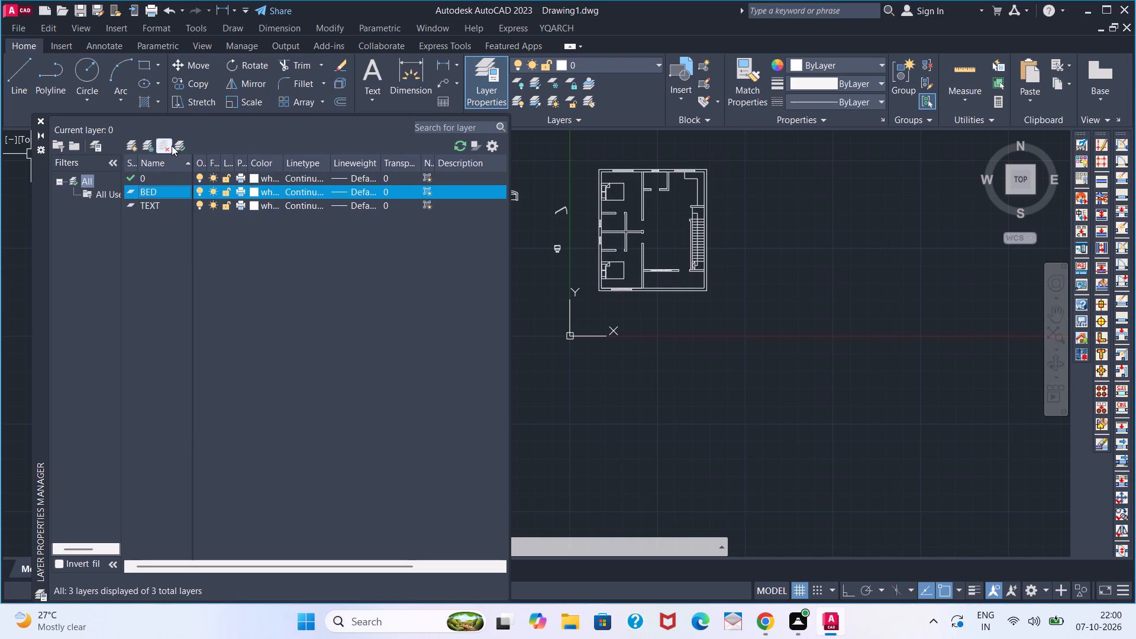
pyautogui.click(172, 146)
pyautogui.click(163, 146)
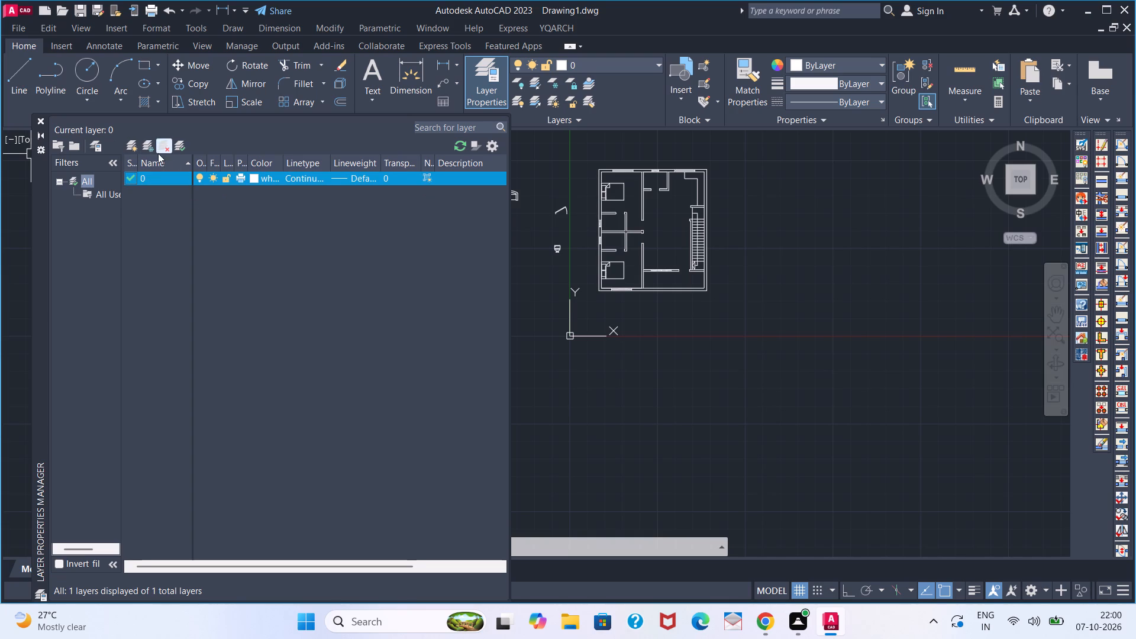
pyautogui.click(43, 121)
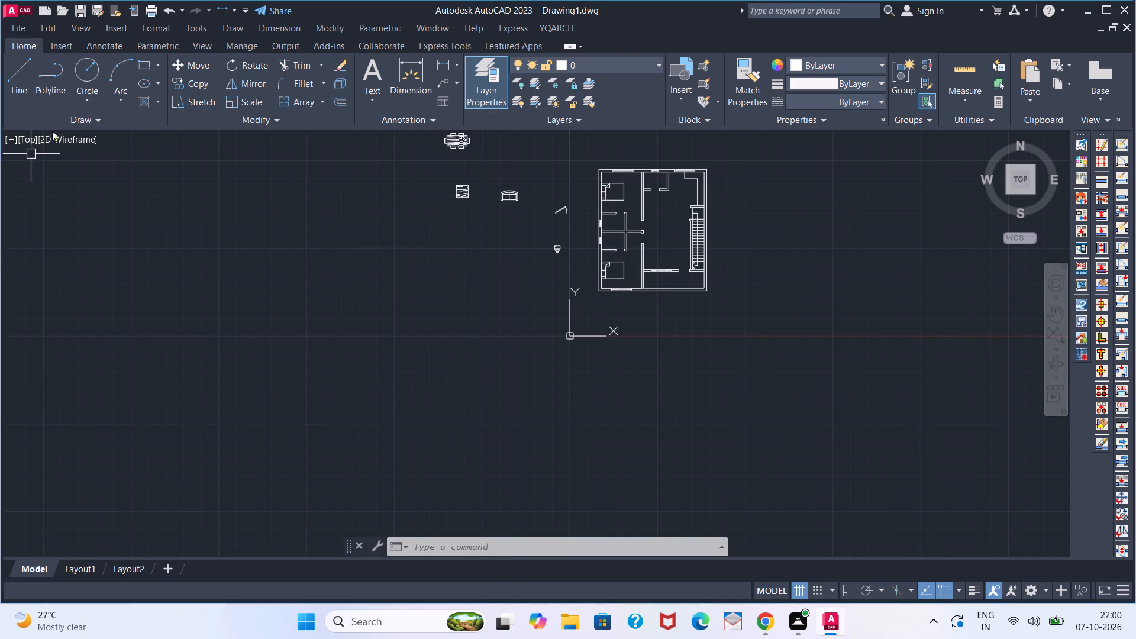
# Set the door block beside the plan to Open 90º.
pyautogui.moveTo(612, 244); pyautogui.dragTo(494, 299, button='middle')
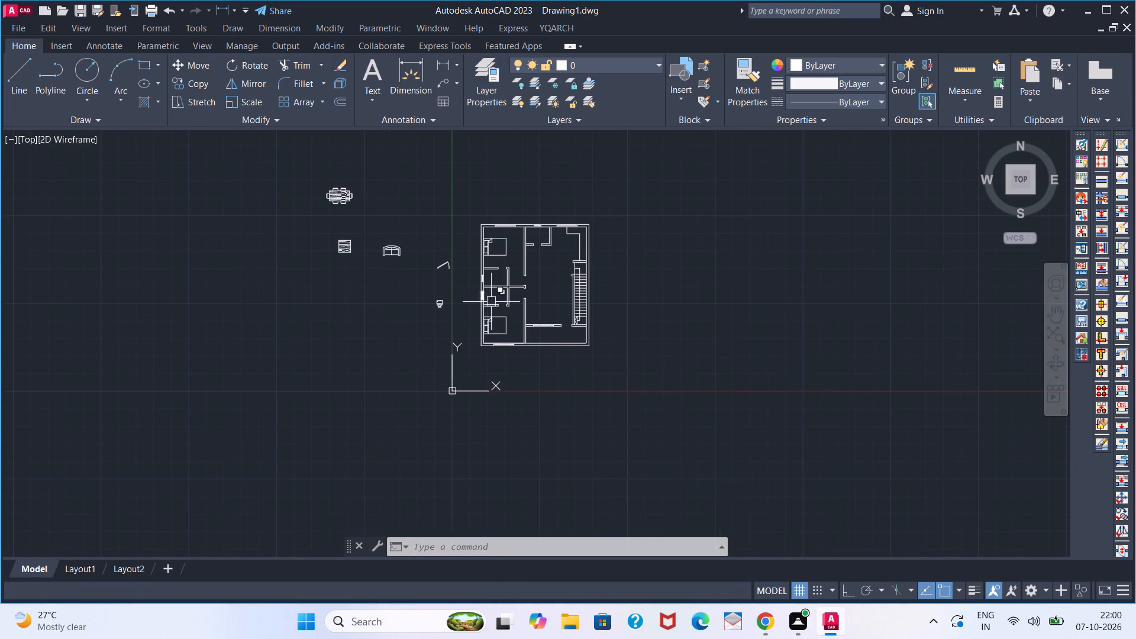
pyautogui.scroll(1, 494, 316)
pyautogui.moveTo(499, 293); pyautogui.dragTo(408, 325, button='middle')
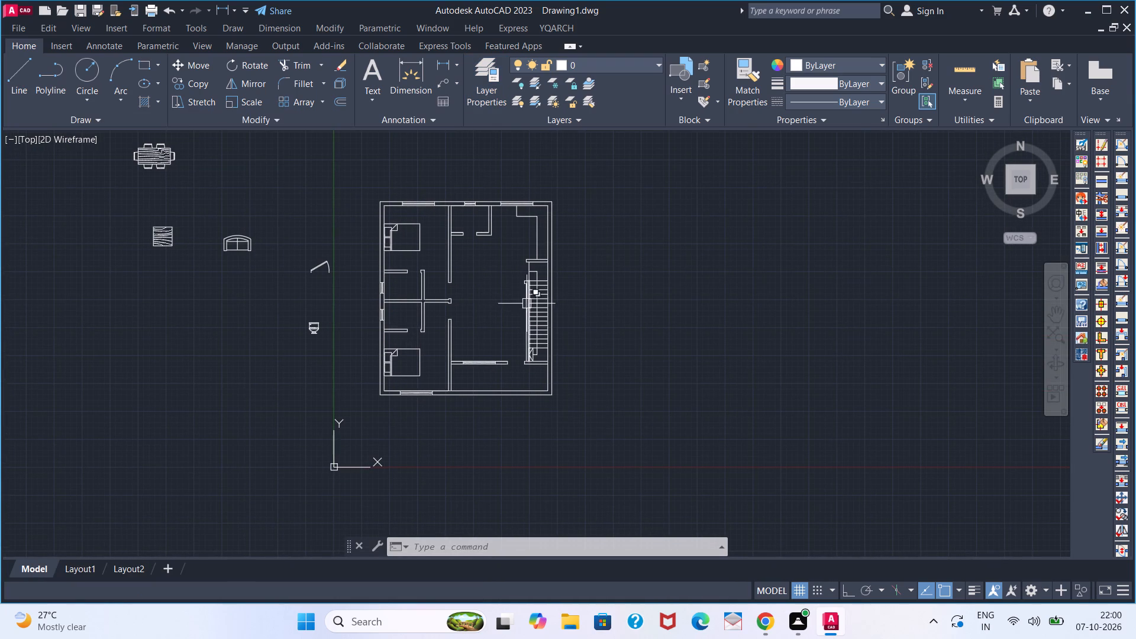
pyautogui.scroll(3, 522, 264)
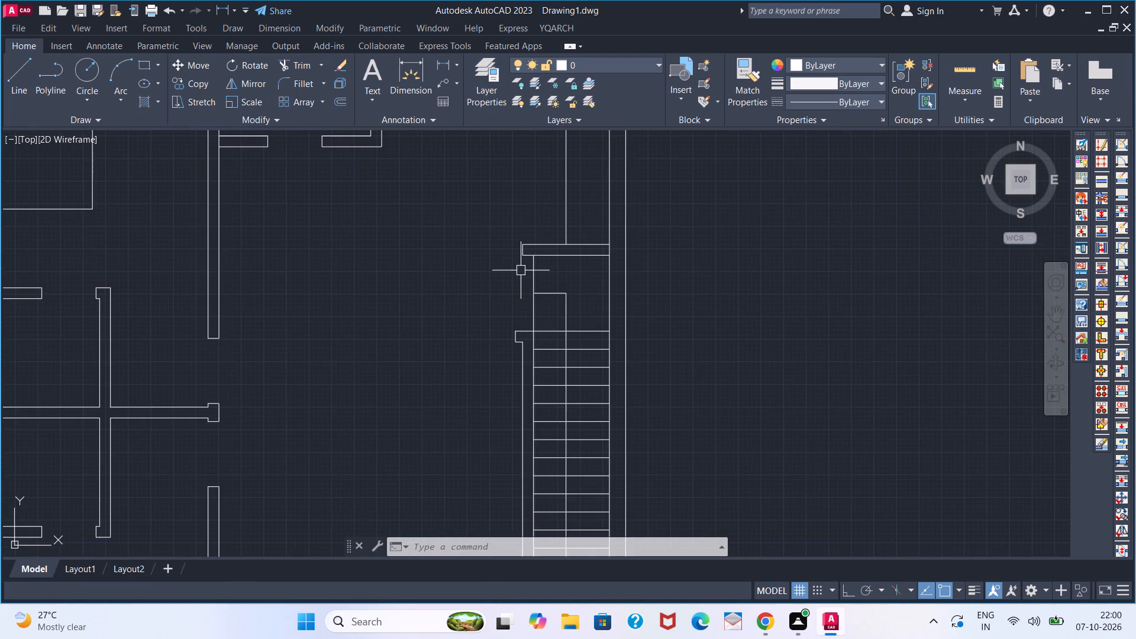
pyautogui.scroll(-2, 521, 275)
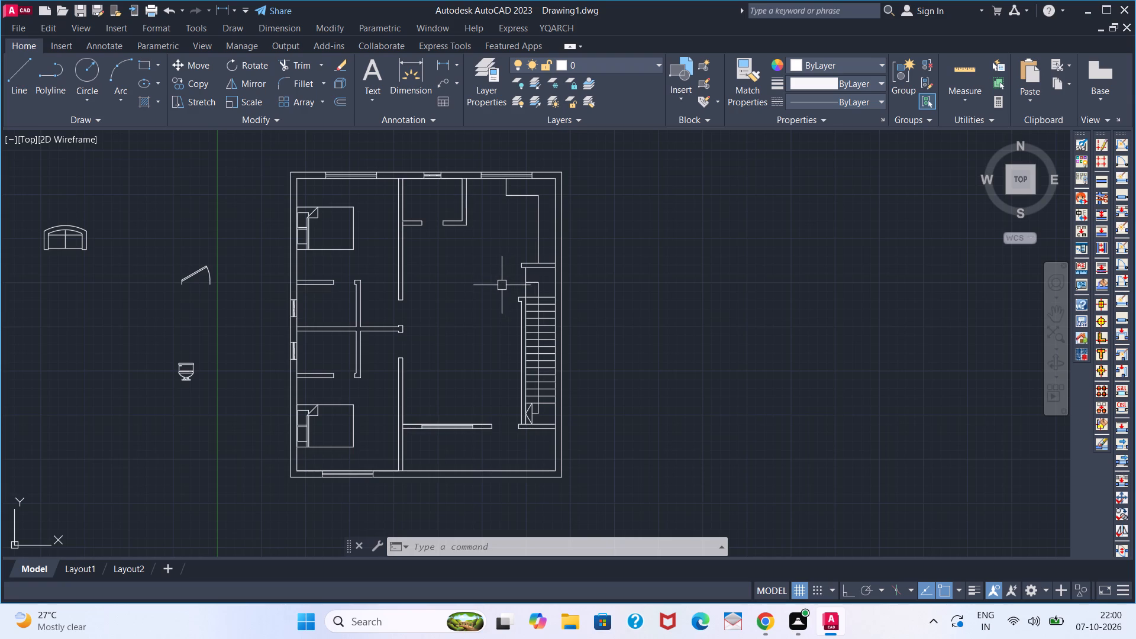
pyautogui.click(201, 266)
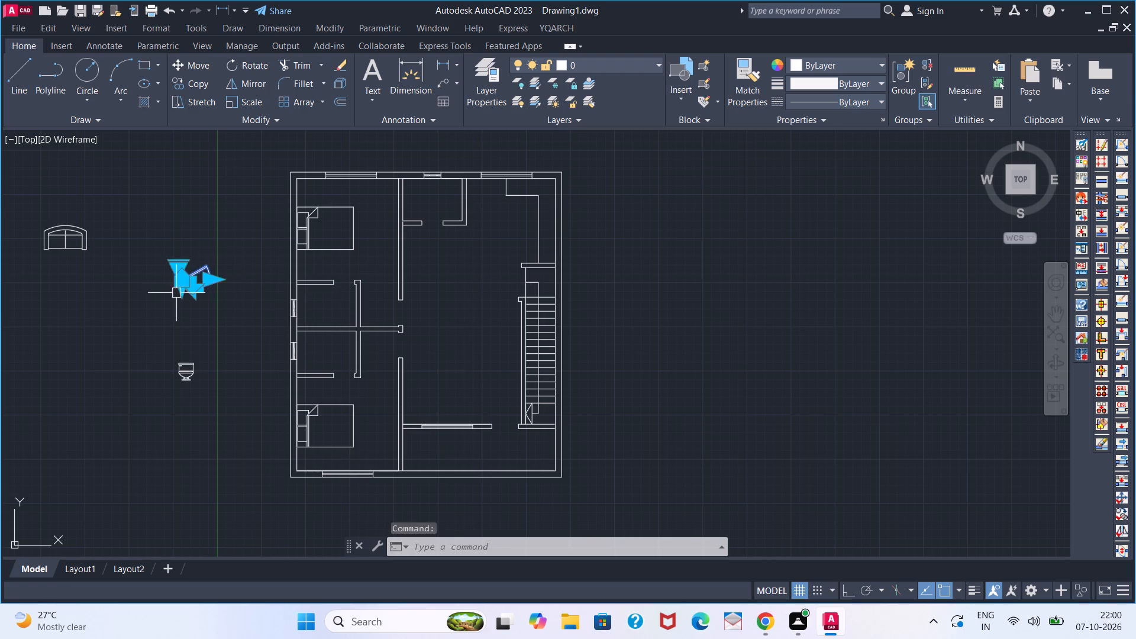
pyautogui.scroll(2, 182, 279)
pyautogui.click(166, 250)
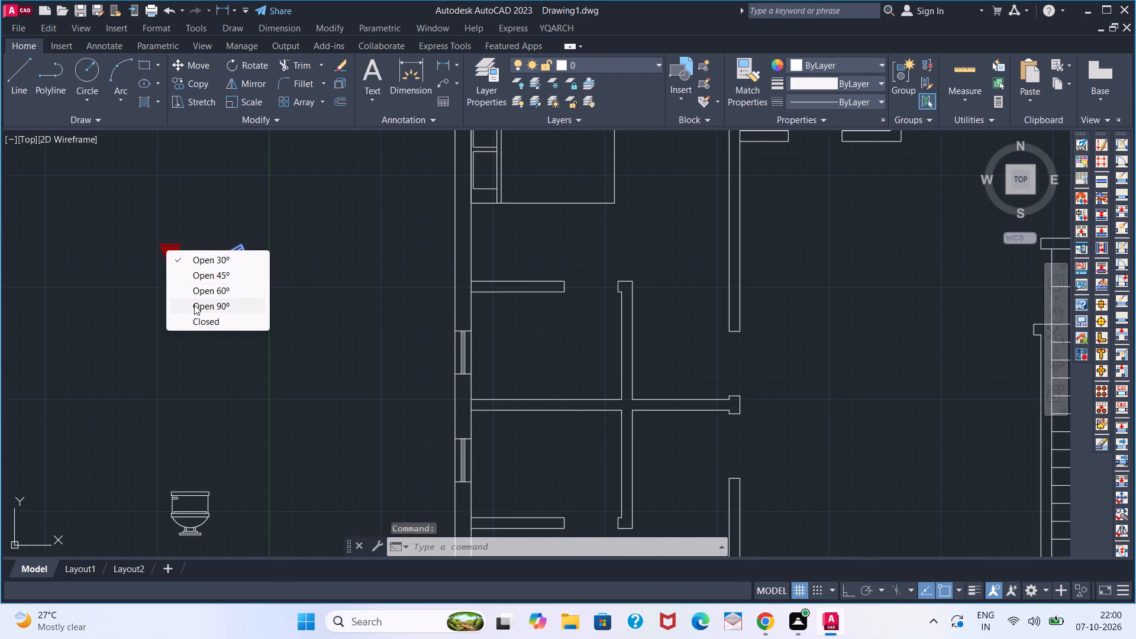
pyautogui.click(194, 305)
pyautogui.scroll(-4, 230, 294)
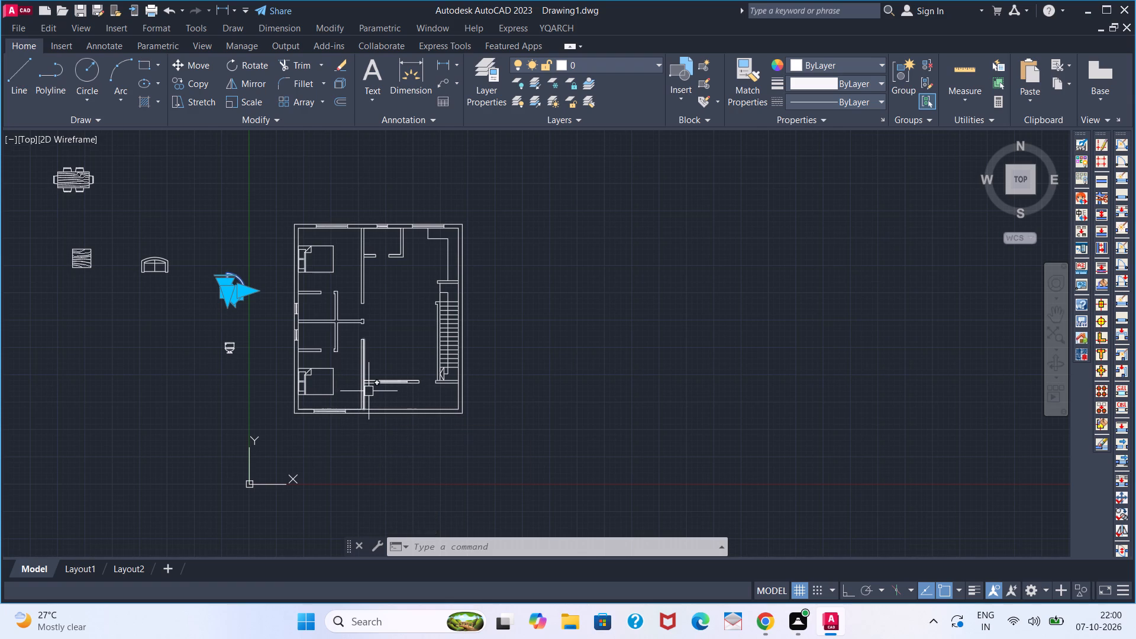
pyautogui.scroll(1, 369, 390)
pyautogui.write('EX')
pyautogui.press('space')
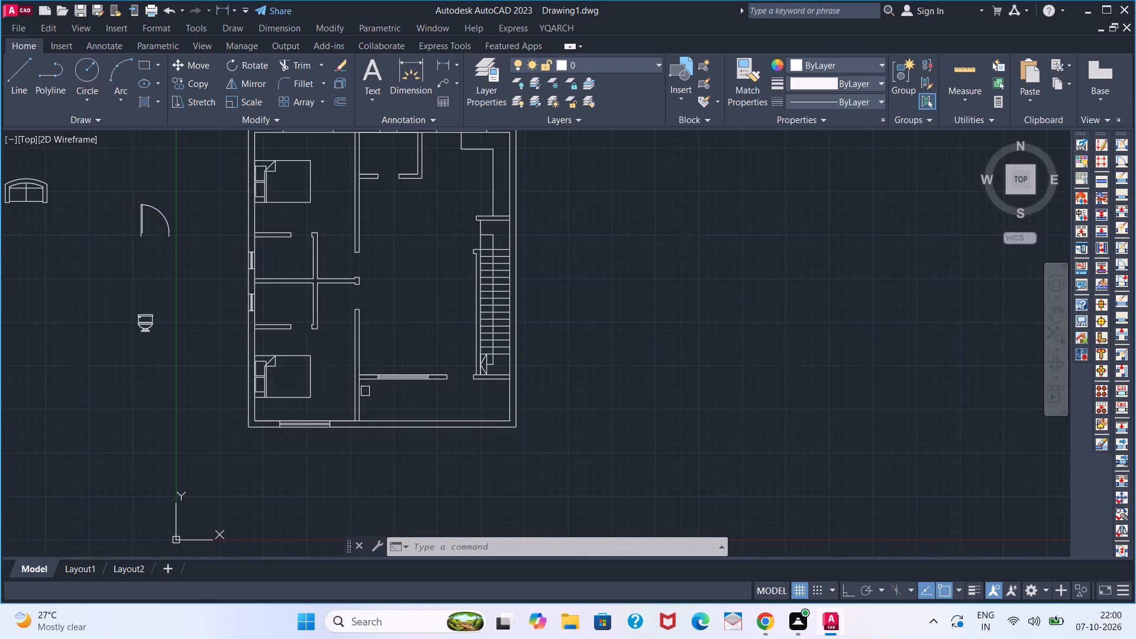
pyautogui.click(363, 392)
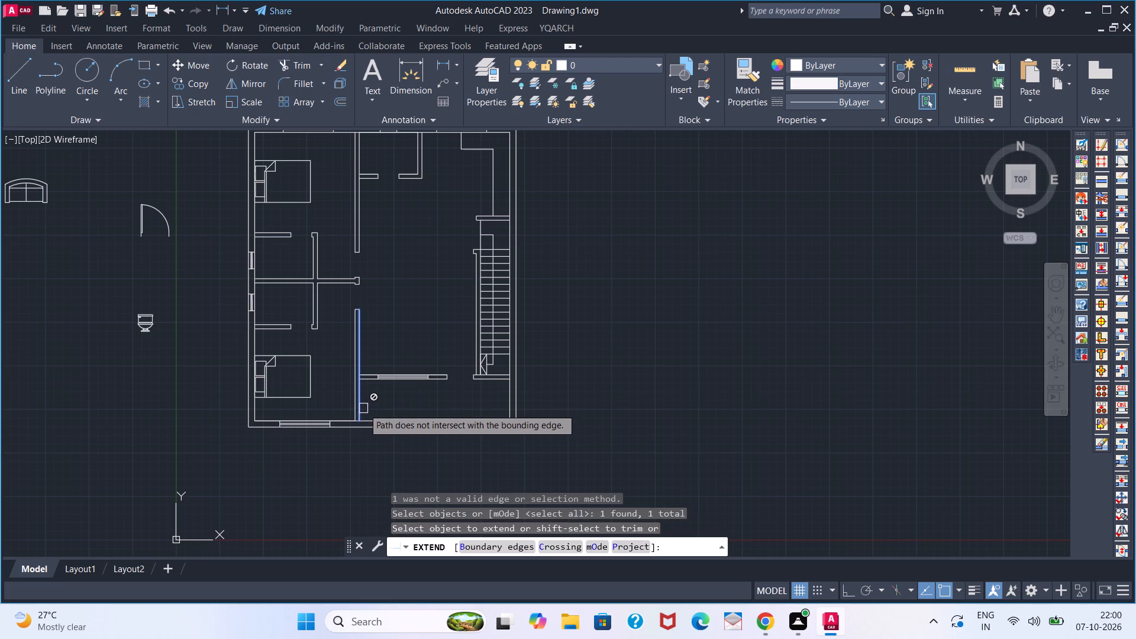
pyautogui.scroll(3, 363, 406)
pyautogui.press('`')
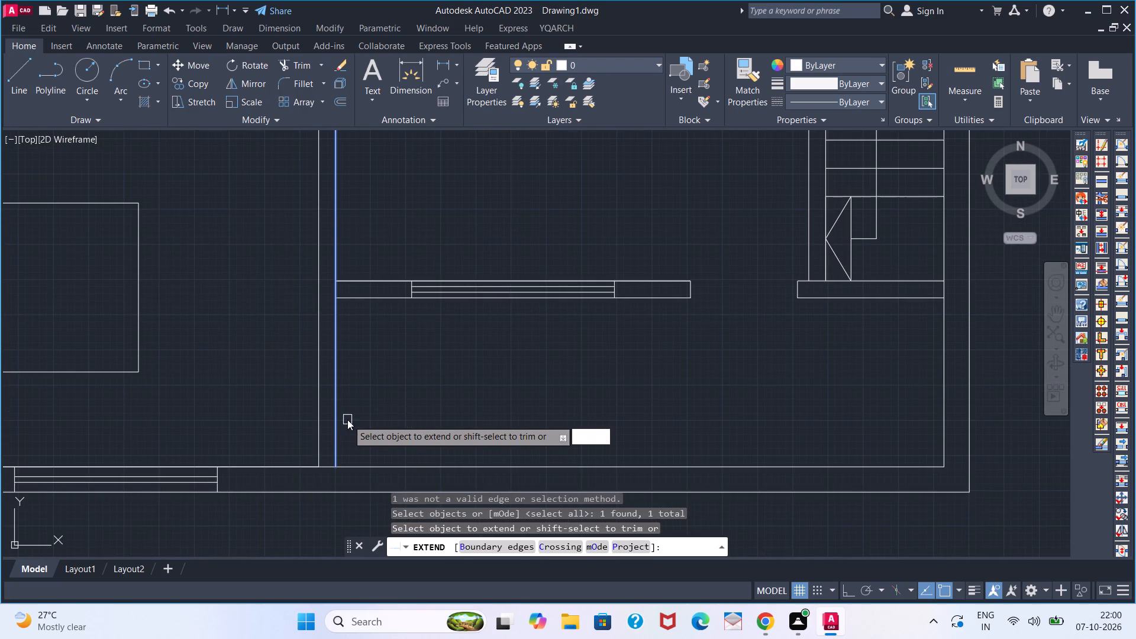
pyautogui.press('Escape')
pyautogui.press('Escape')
# Extend the porch-side face of the bedroom partition and the right wall's inner face down to the bottom outer wall line.
pyautogui.press('space')
pyautogui.click(338, 417)
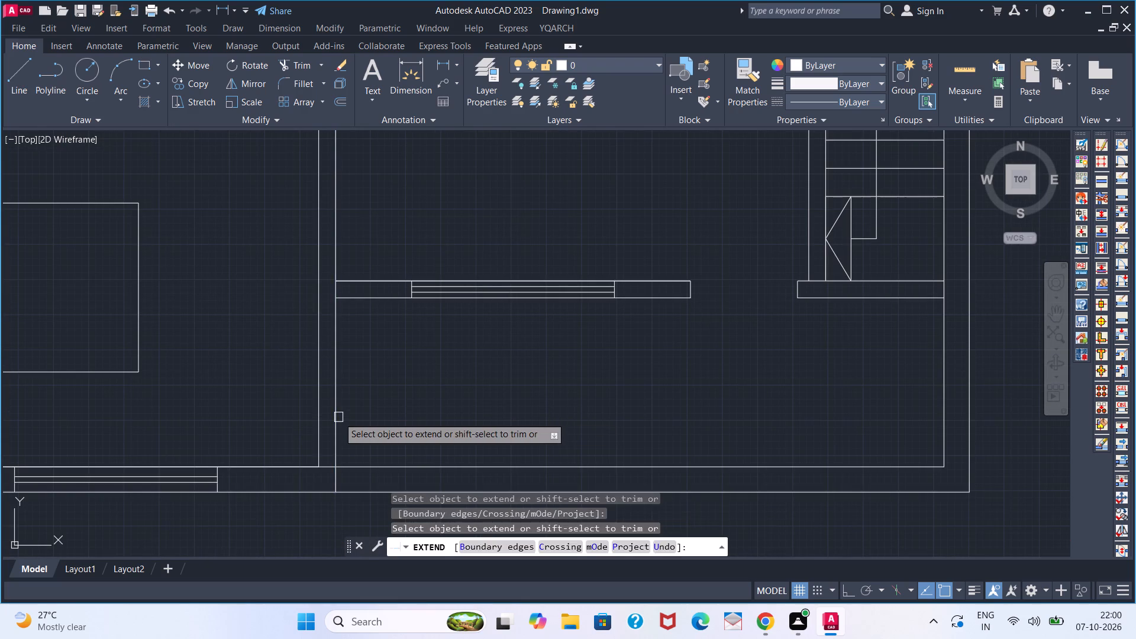
pyautogui.press('space')
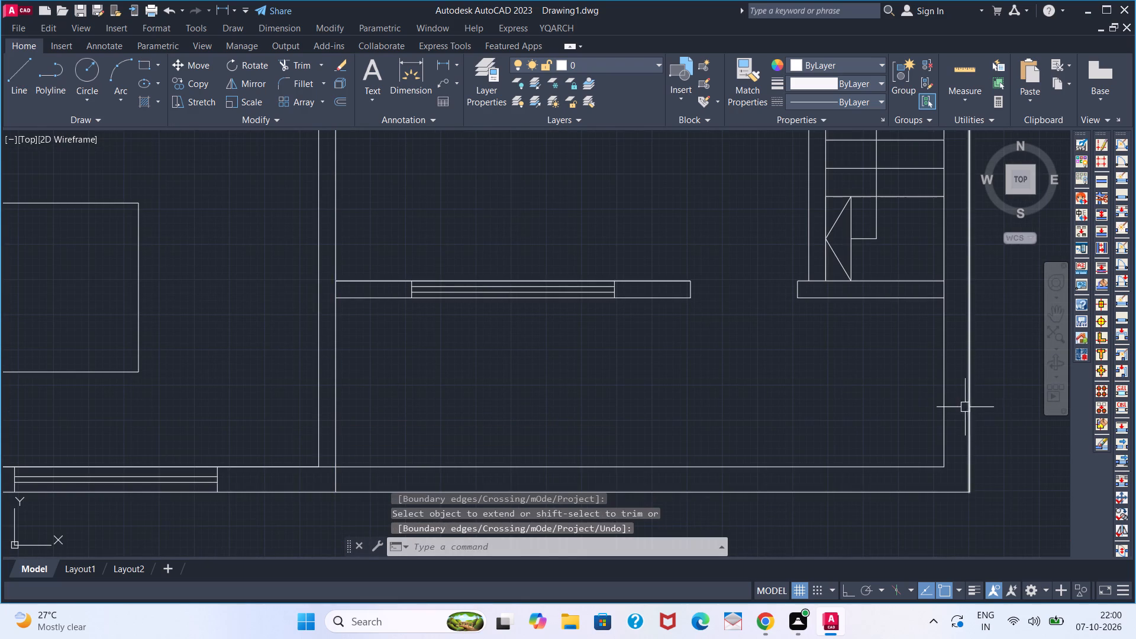
pyautogui.press('space')
pyautogui.click(941, 404)
pyautogui.press('space')
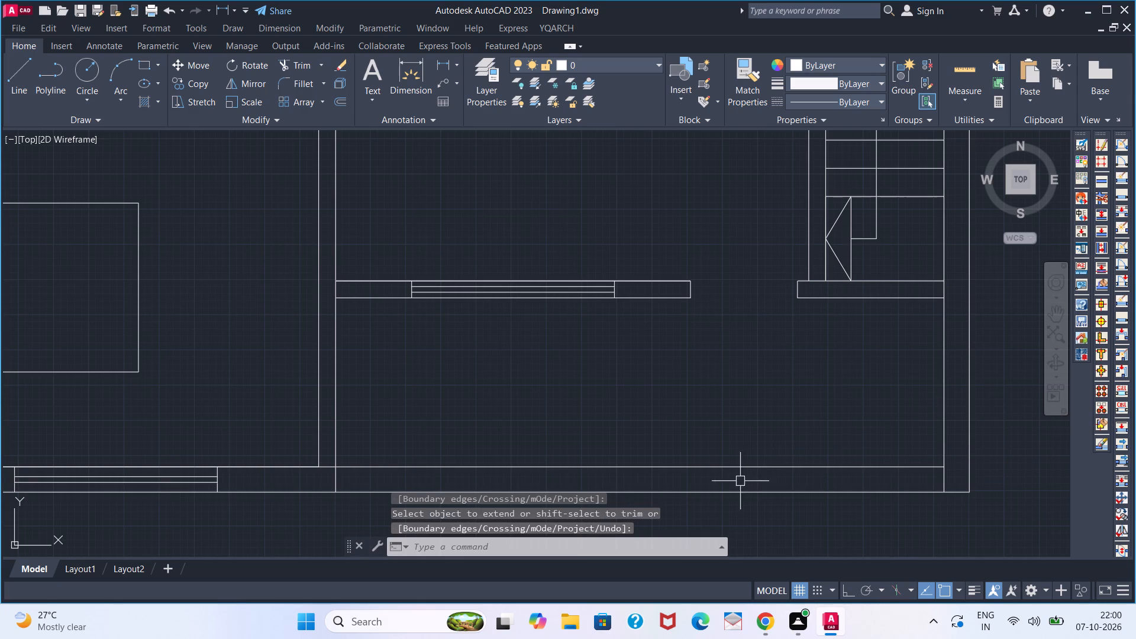
# Trim the bottom wall's inner line between the bedroom partition and the right outer wall.
pyautogui.write('TR')
pyautogui.press('space')
pyautogui.click(741, 466)
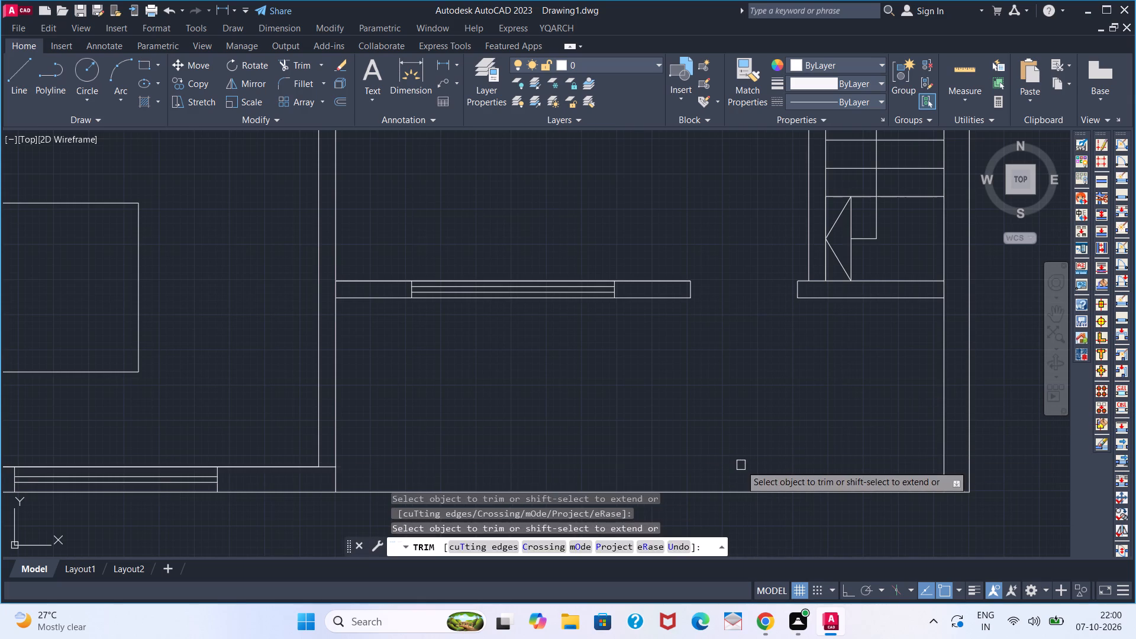
pyautogui.press('space')
# Copy the door block by its lower-left corner to the lower corner of the windowed porch wall's end at the entrance opening.
pyautogui.scroll(-4, 612, 441)
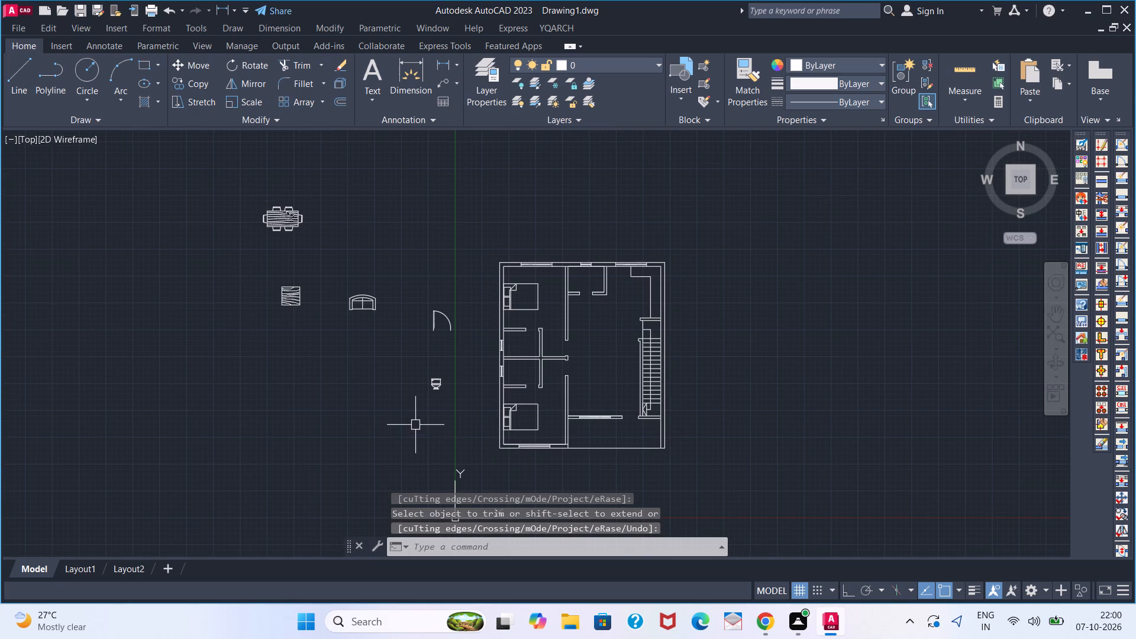
pyautogui.moveTo(414, 415); pyautogui.dragTo(421, 449, button='middle')
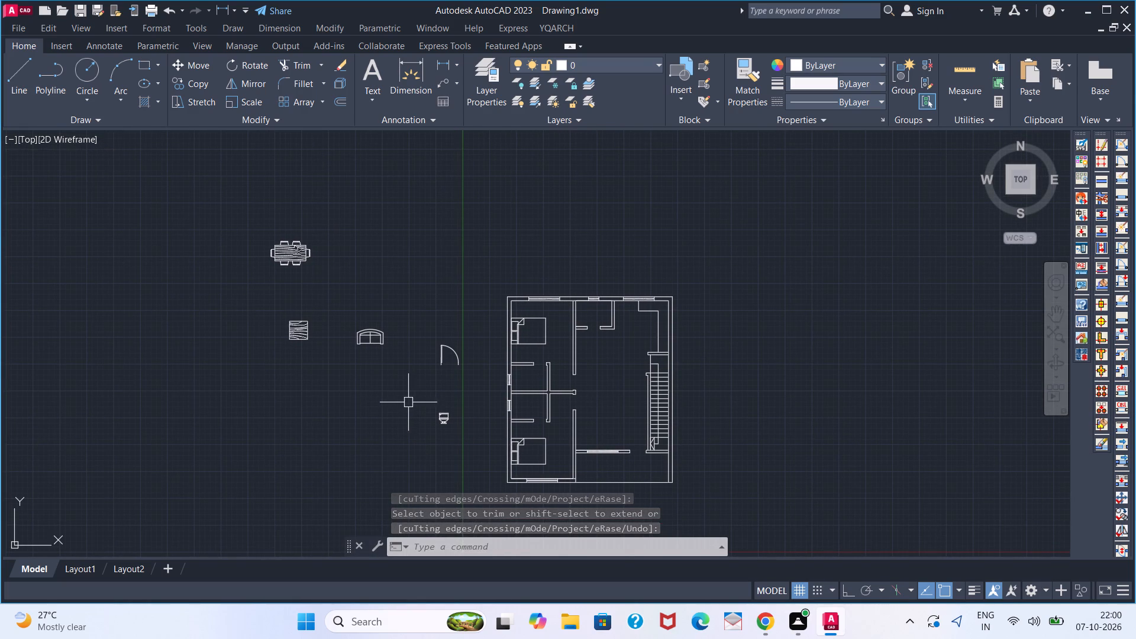
pyautogui.click(457, 351)
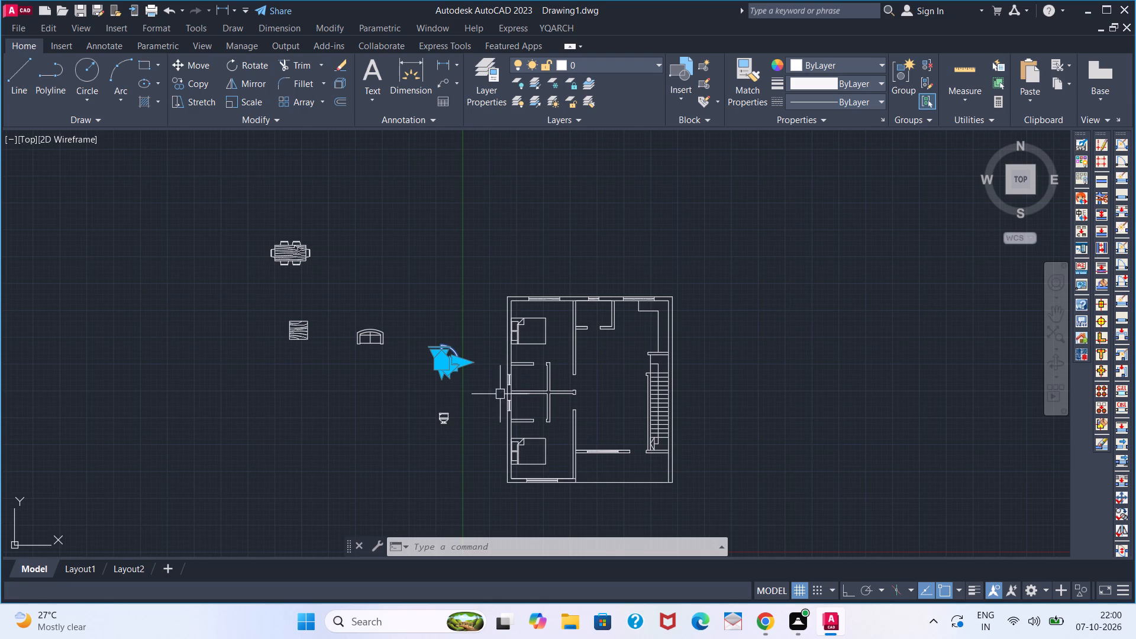
pyautogui.scroll(2, 432, 374)
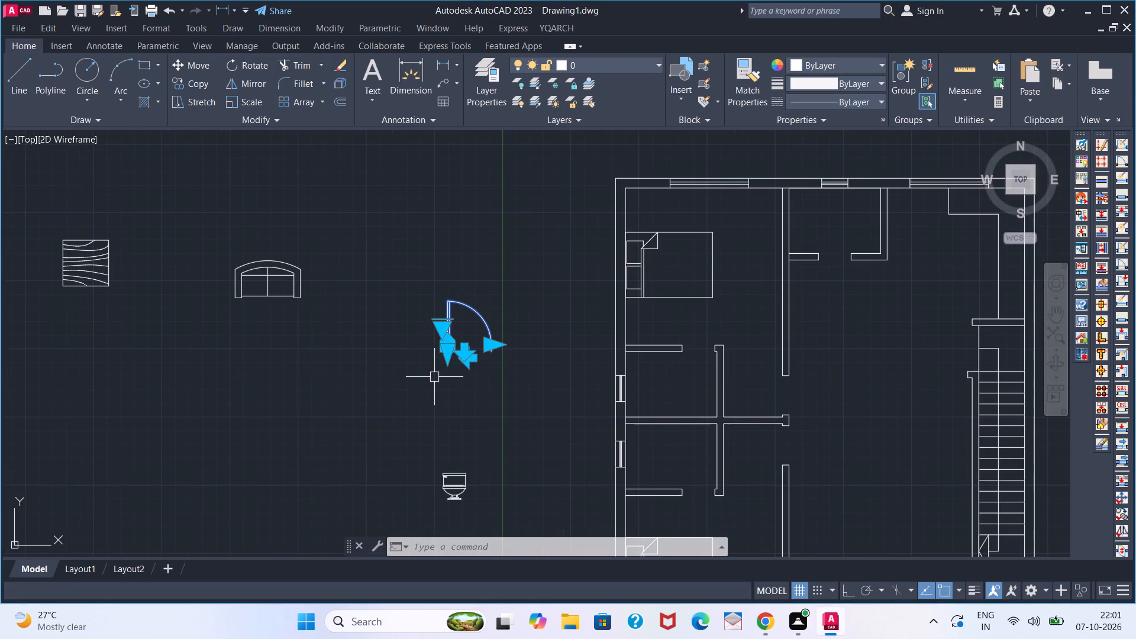
pyautogui.write('CO')
pyautogui.press('Return')
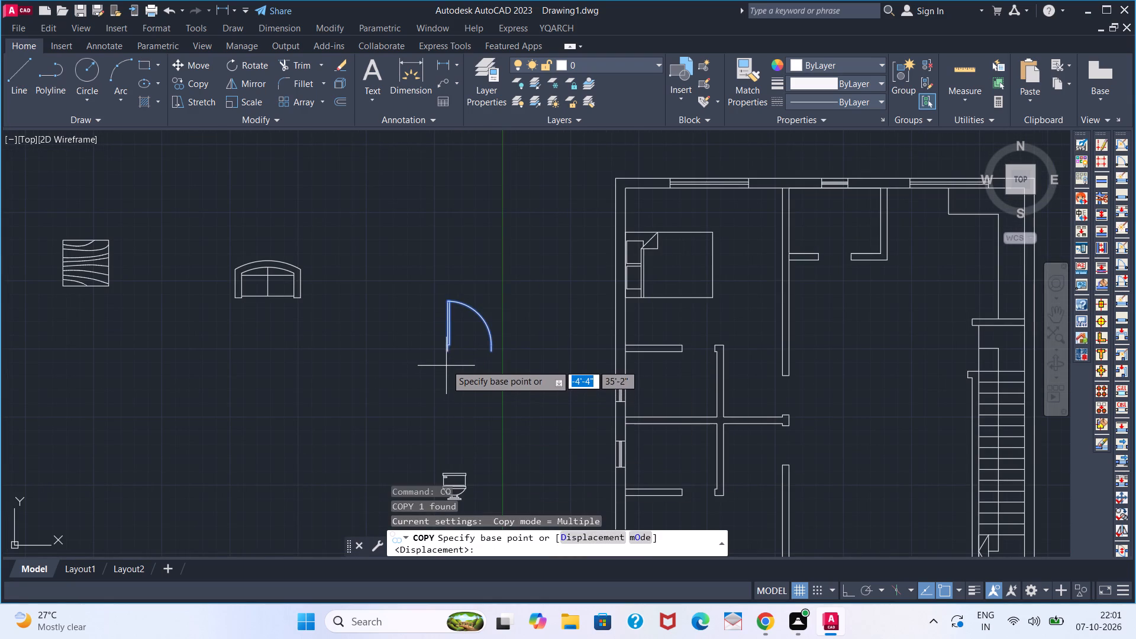
pyautogui.click(446, 359)
pyautogui.moveTo(854, 509); pyautogui.dragTo(503, 196, button='middle')
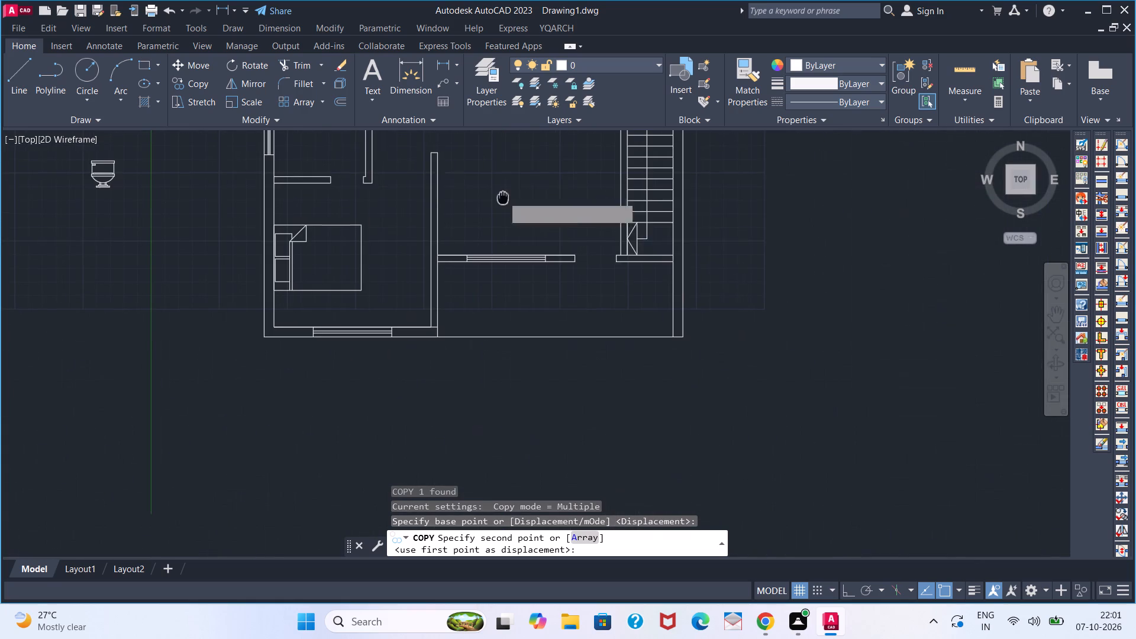
pyautogui.scroll(2, 581, 267)
pyautogui.click(566, 252)
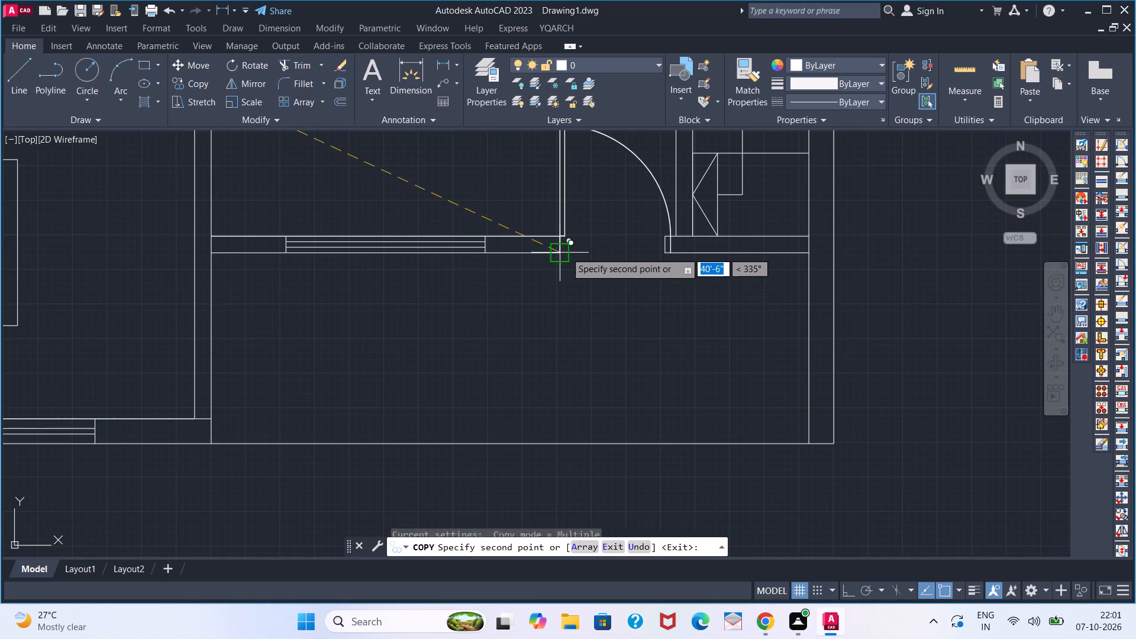
pyautogui.press('Escape')
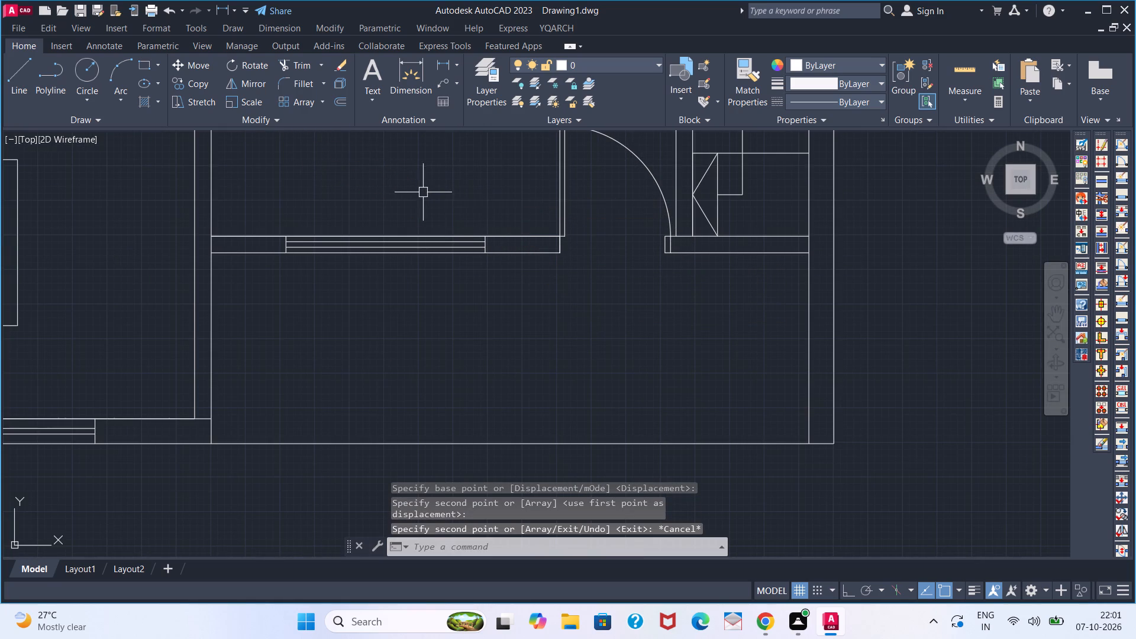
# Flip the entrance door horizontally so it hinges on the staircase side.
pyautogui.scroll(-2, 412, 192)
pyautogui.moveTo(382, 219); pyautogui.dragTo(385, 280, button='middle')
pyautogui.click(476, 237)
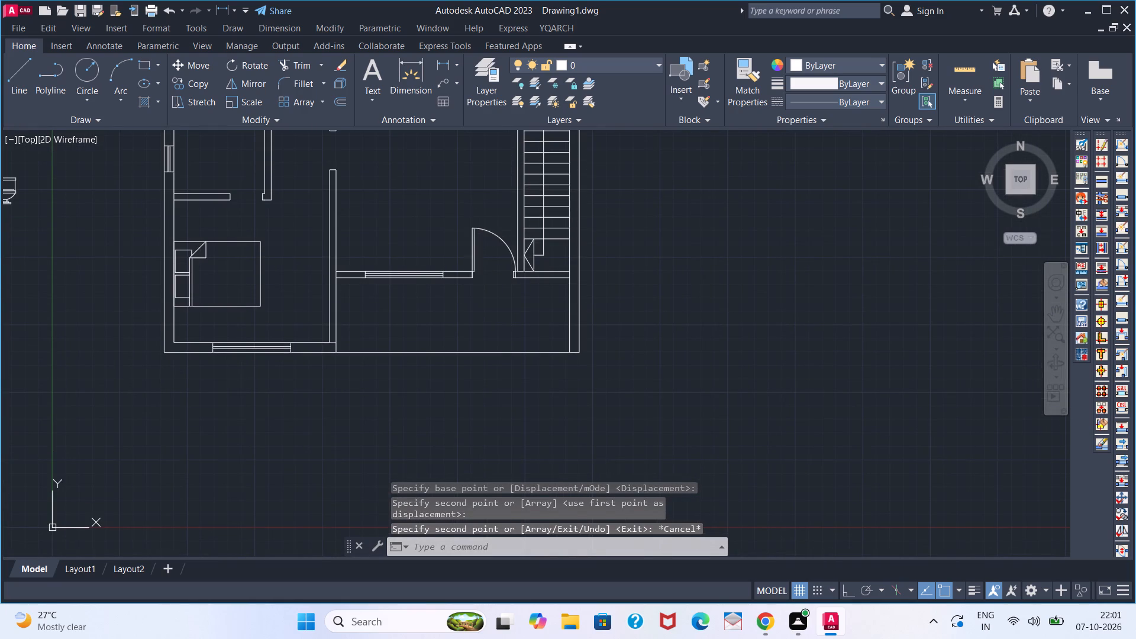
pyautogui.scroll(3, 494, 288)
pyautogui.click(471, 276)
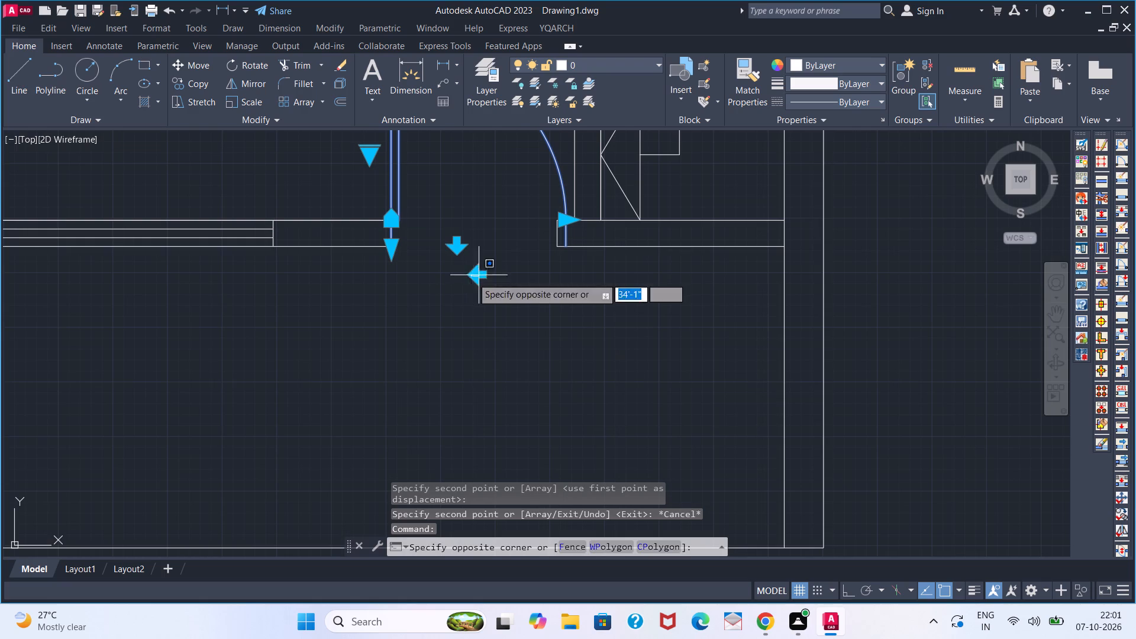
pyautogui.moveTo(448, 295); pyautogui.dragTo(437, 305)
pyautogui.click(482, 277)
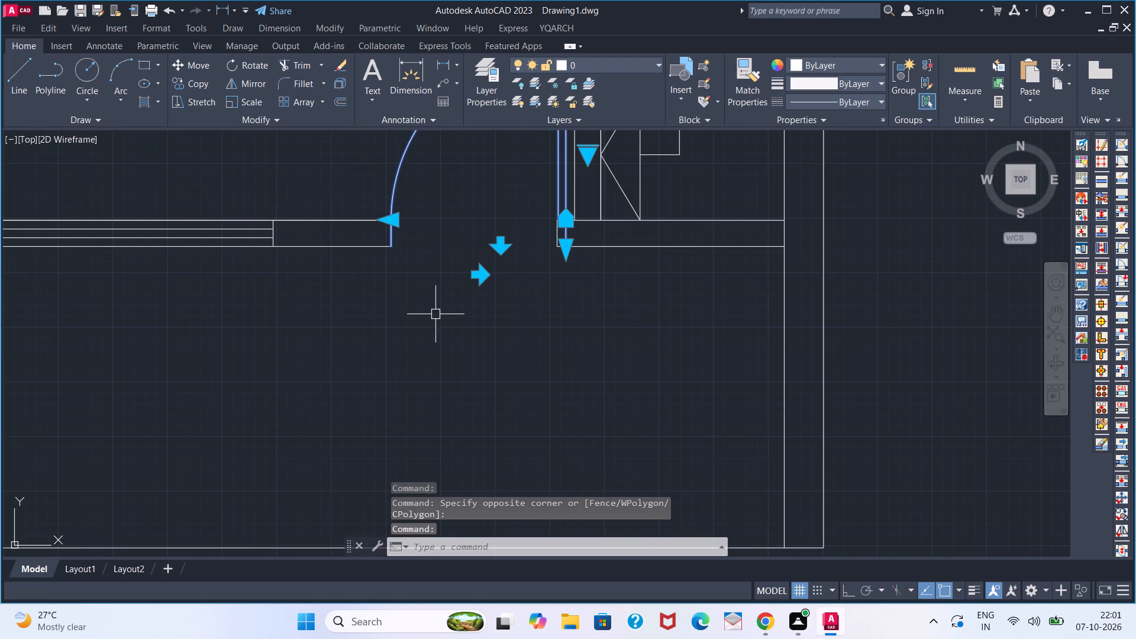
pyautogui.press('space')
pyautogui.press('Escape')
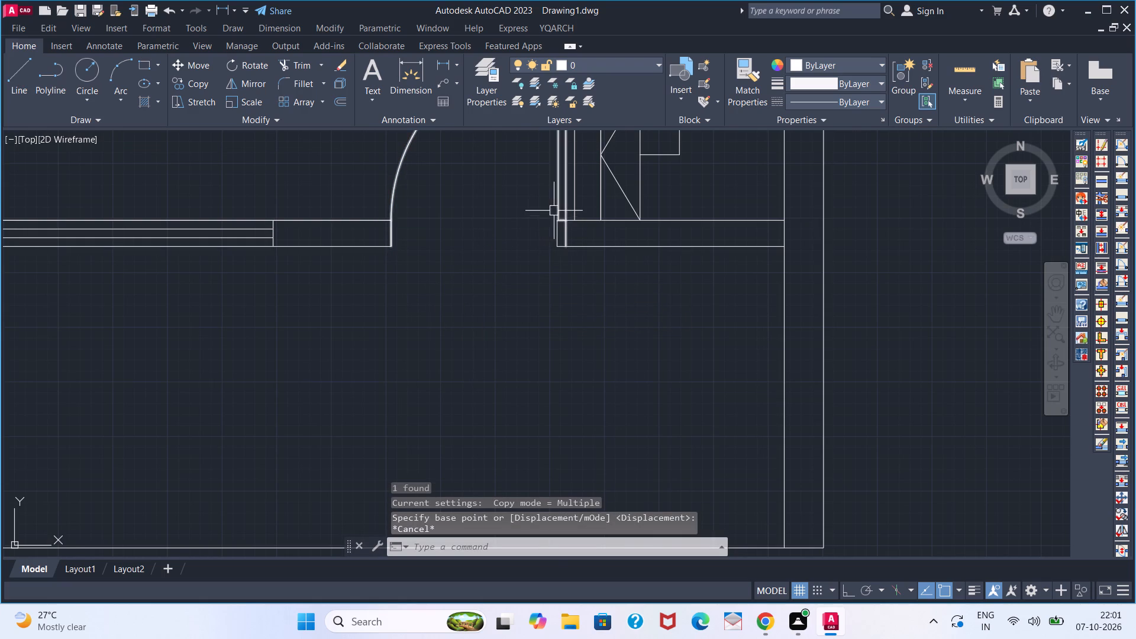
# Move the flipped entrance door 2" left, placing its lower-right corner on the lower end corner of the staircase-side wall.
pyautogui.click(554, 210)
pyautogui.press('m')
pyautogui.press('Return')
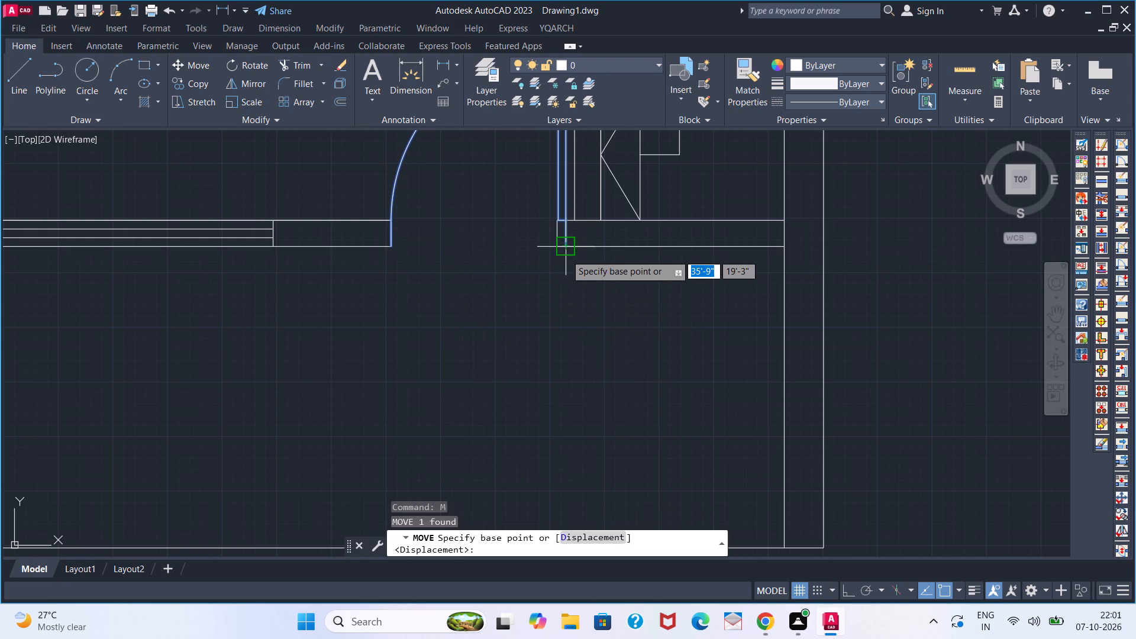
pyautogui.scroll(1, 566, 254)
pyautogui.click(566, 247)
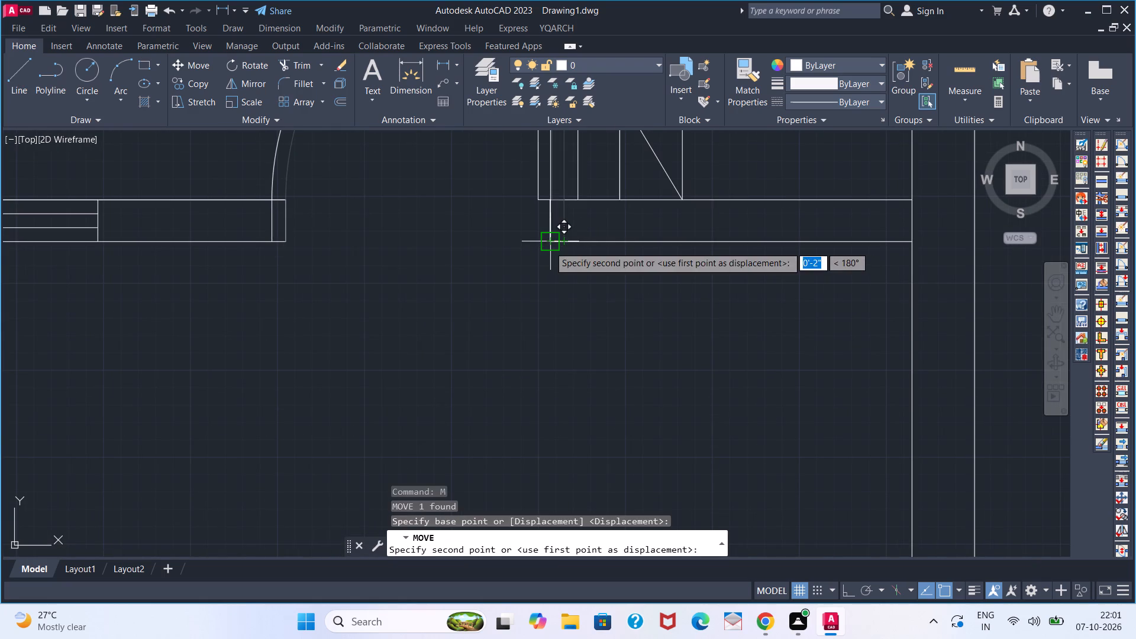
pyautogui.click(549, 246)
pyautogui.press('space')
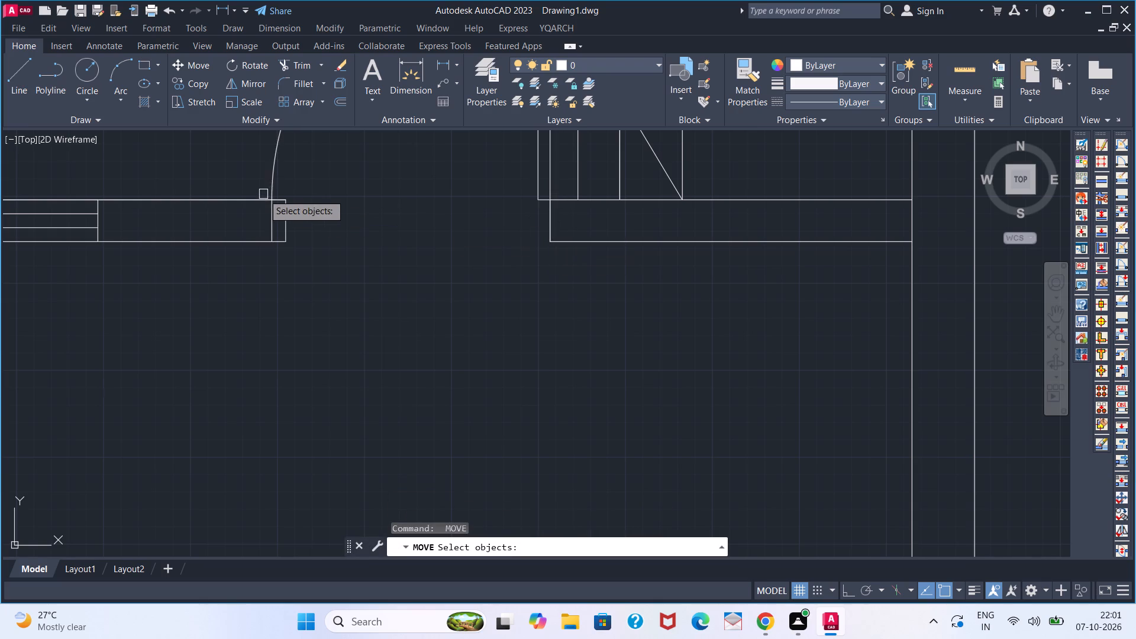
# Scale the entrance door down from its lower-right corner so it spans exactly the entrance opening between the two porch walls.
pyautogui.press('Escape')
pyautogui.click(273, 191)
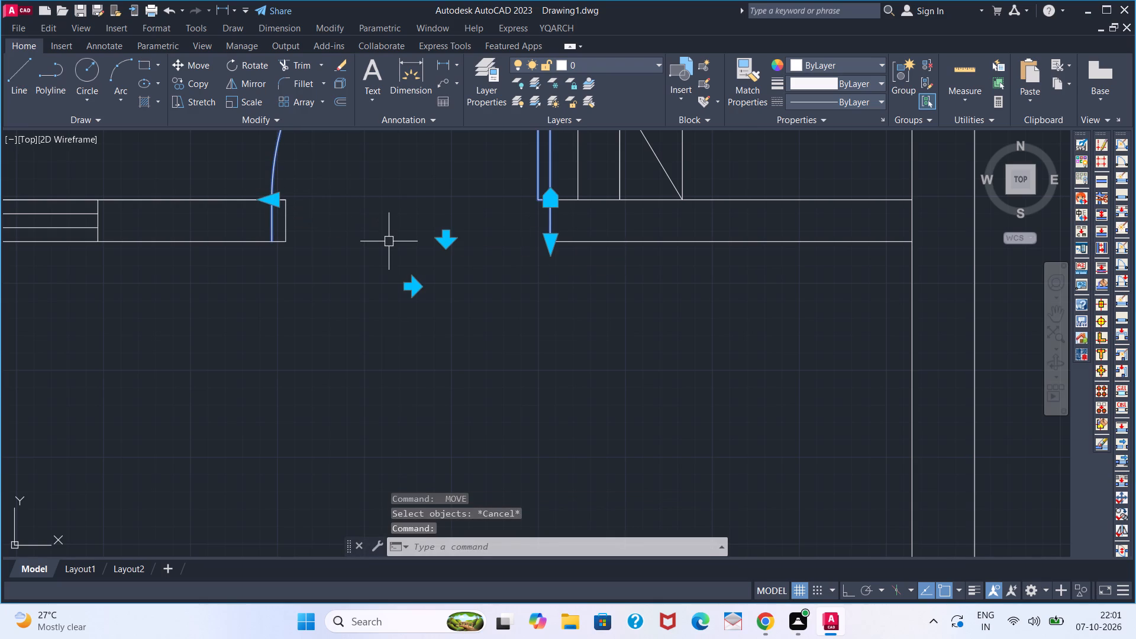
pyautogui.write('SC')
pyautogui.press('space')
pyautogui.click(550, 247)
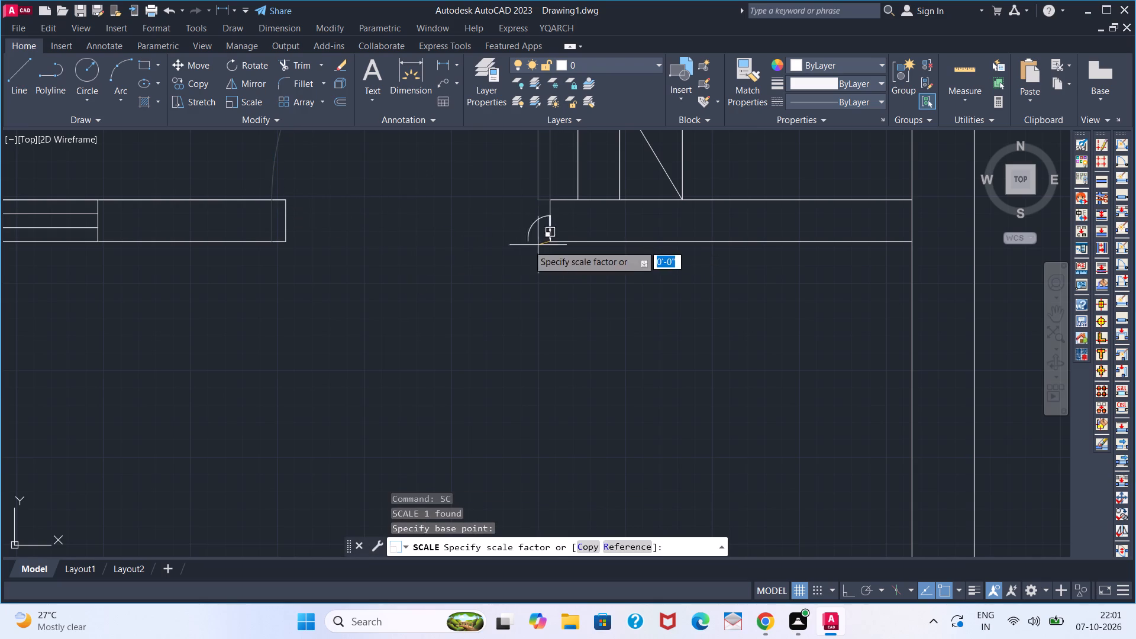
pyautogui.click(399, 265)
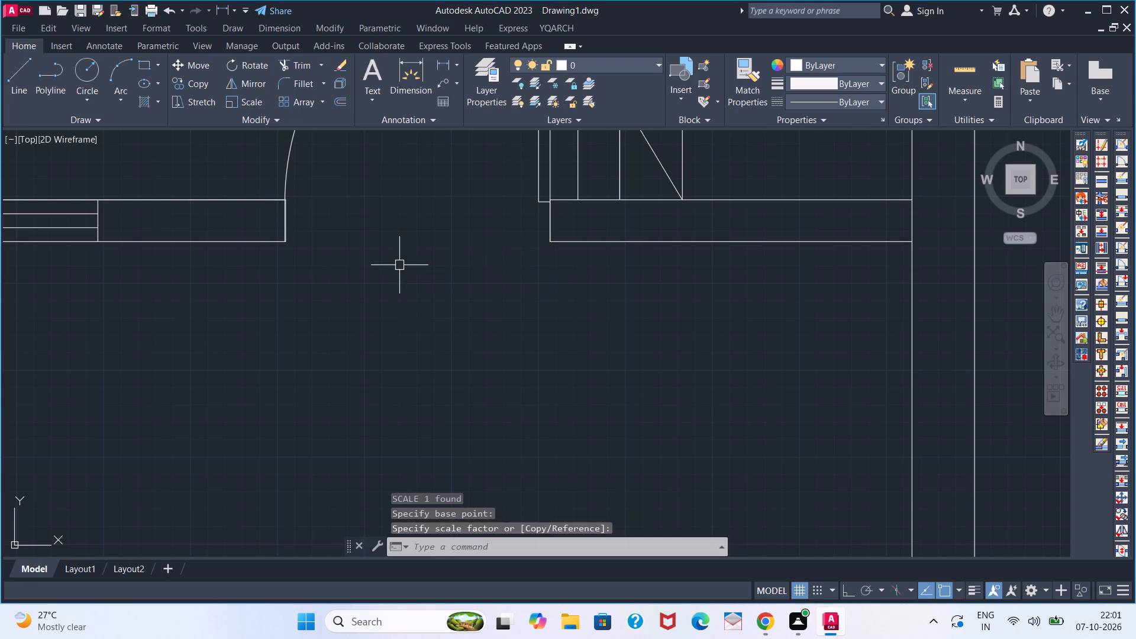
pyautogui.press('Escape')
# Copy the entrance door to a spot beside the lower bedroom's door opening in the hall partition.
pyautogui.scroll(-4, 400, 267)
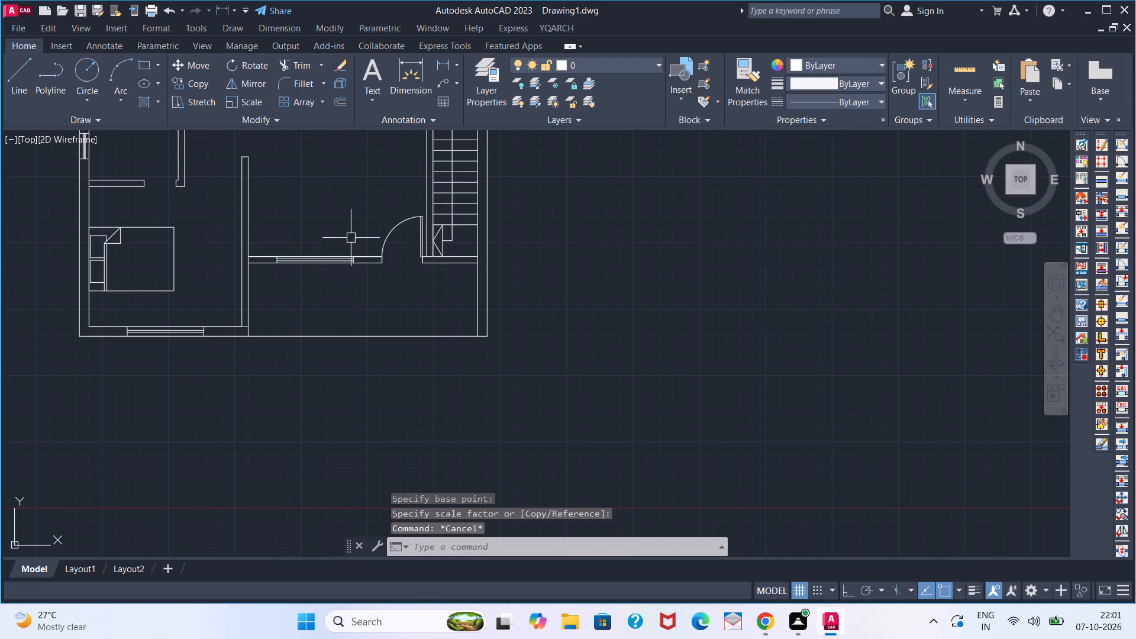
pyautogui.scroll(-1, 351, 245)
pyautogui.moveTo(338, 221); pyautogui.dragTo(353, 304, button='middle')
pyautogui.click(395, 310)
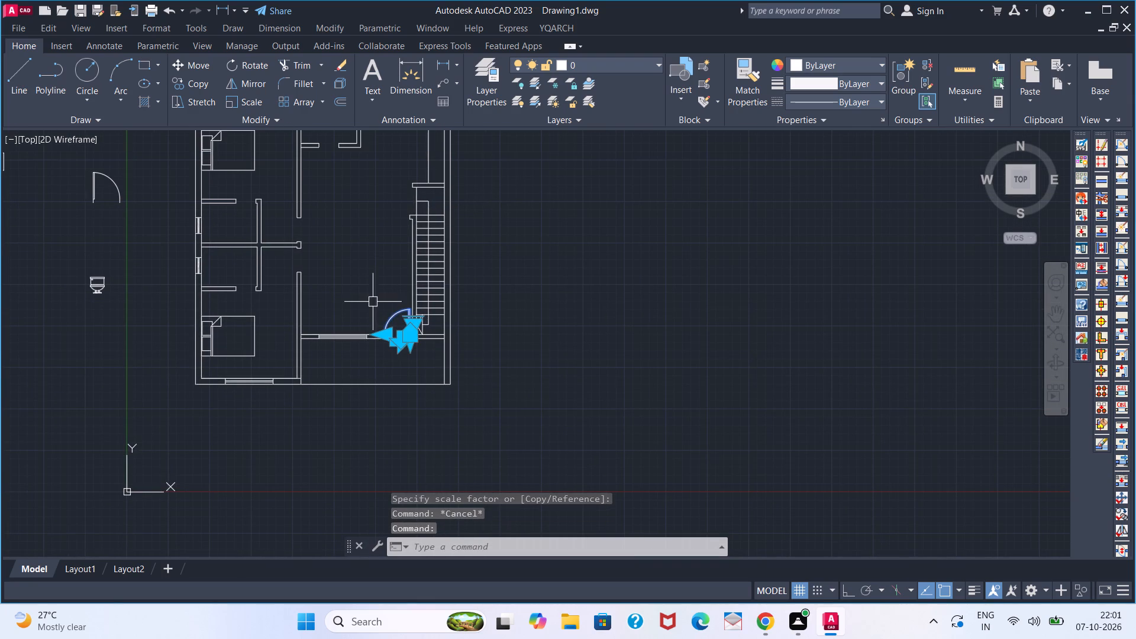
pyautogui.press('c')
pyautogui.press('o')
pyautogui.press('Return')
pyautogui.click(388, 312)
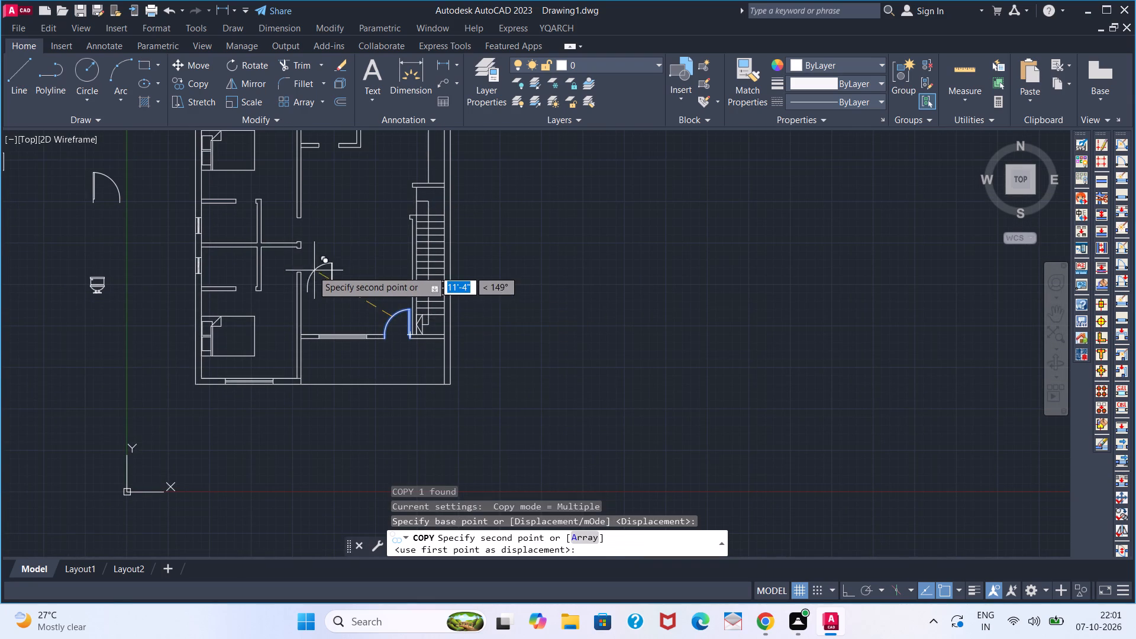
pyautogui.click(294, 259)
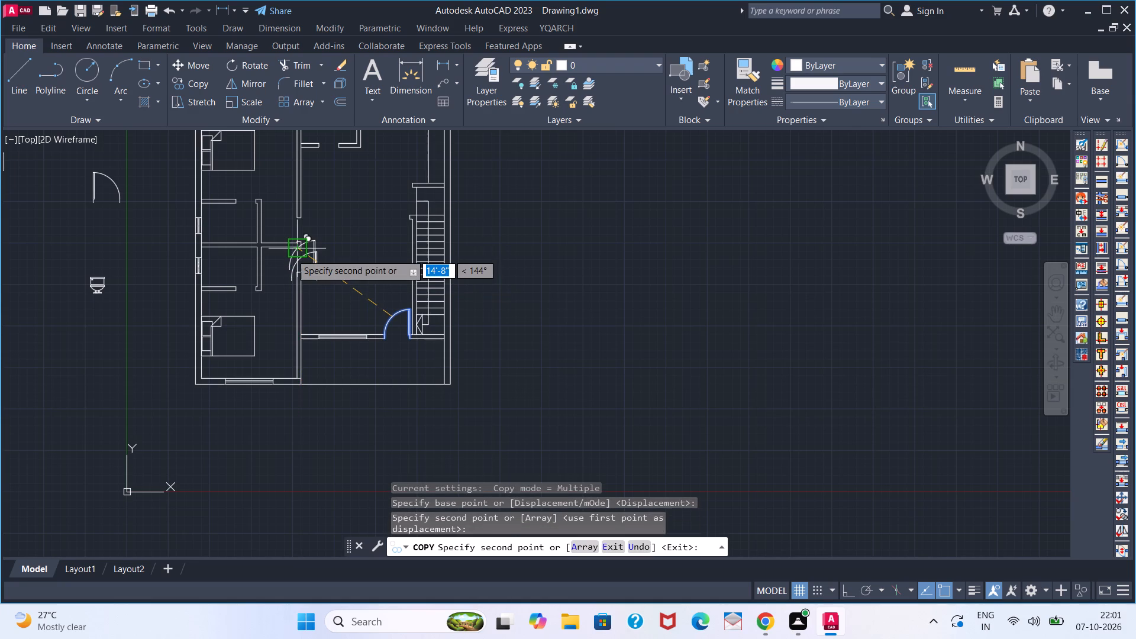
pyautogui.press('Escape')
# Rotate the copied door 90° counterclockwise with Ortho on for the rotation, so its leaf lies horizontal.
pyautogui.click(296, 263)
pyautogui.write('RO')
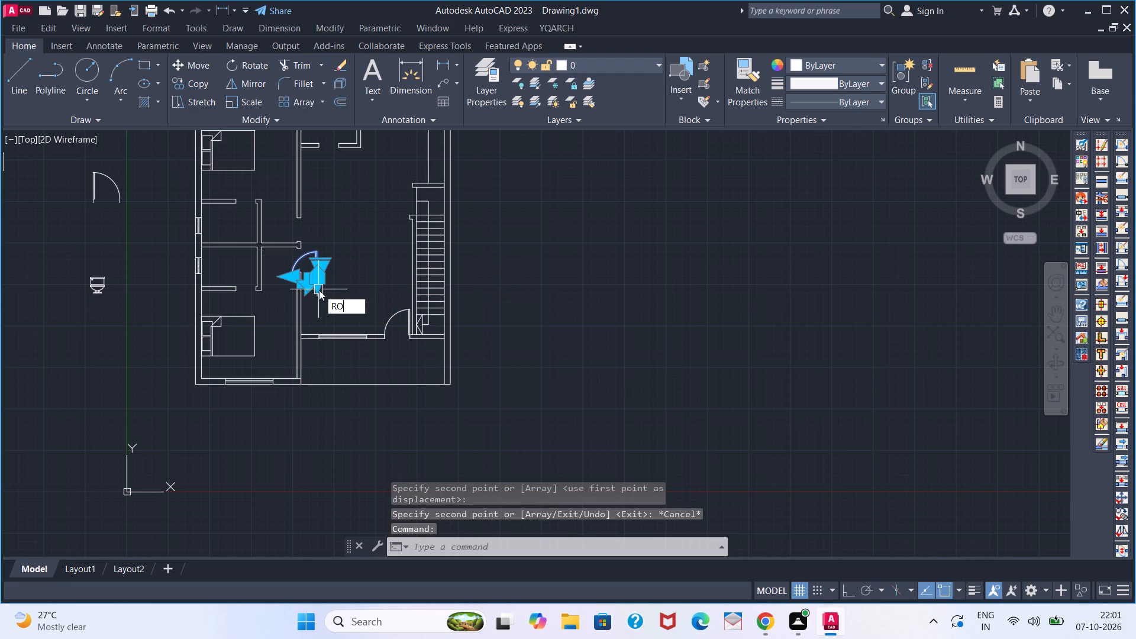
pyautogui.press('Return')
pyautogui.click(841, 583)
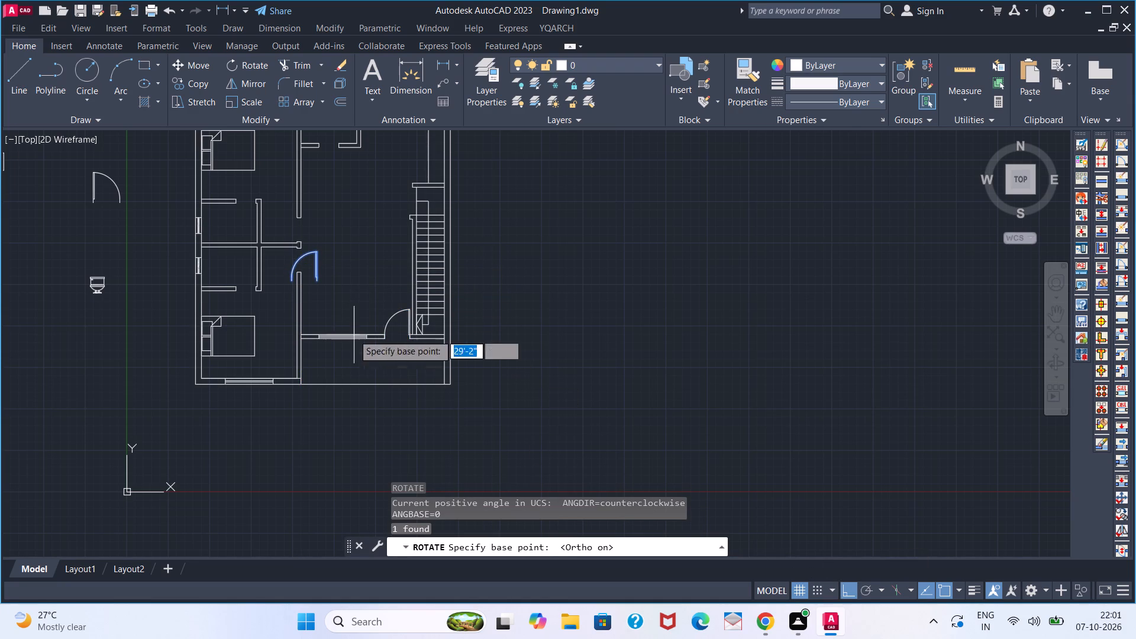
pyautogui.click(335, 282)
pyautogui.click(333, 267)
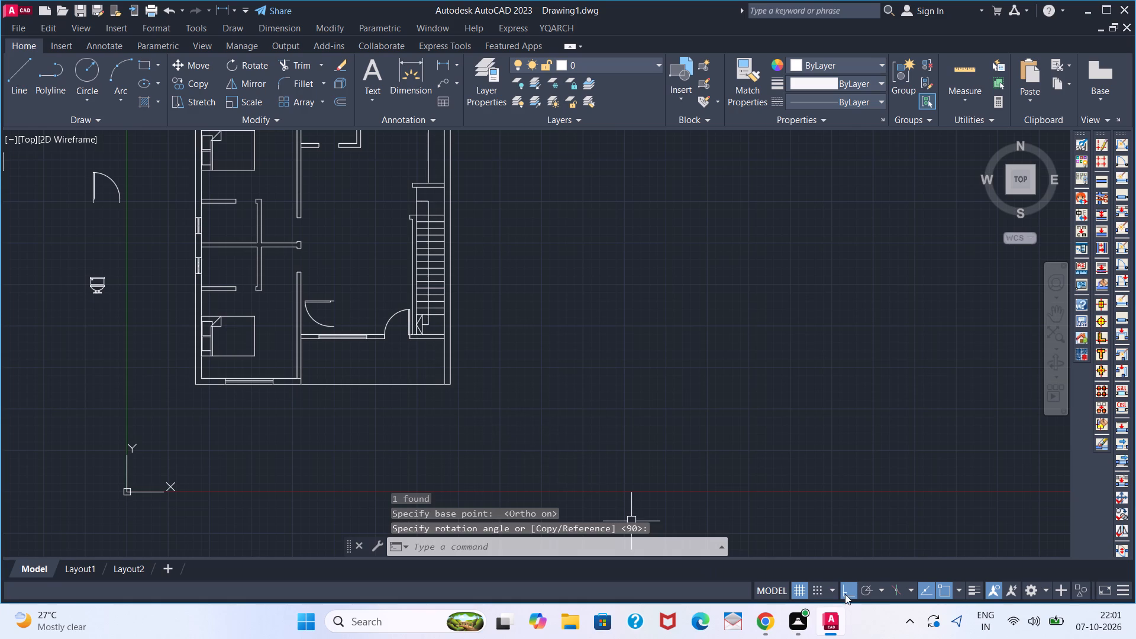
pyautogui.click(845, 594)
# Move the rotated door by its hinge-side corner onto the lower outer corner of the wall stub at the lower bedroom opening.
pyautogui.click(319, 311)
pyautogui.click(315, 298)
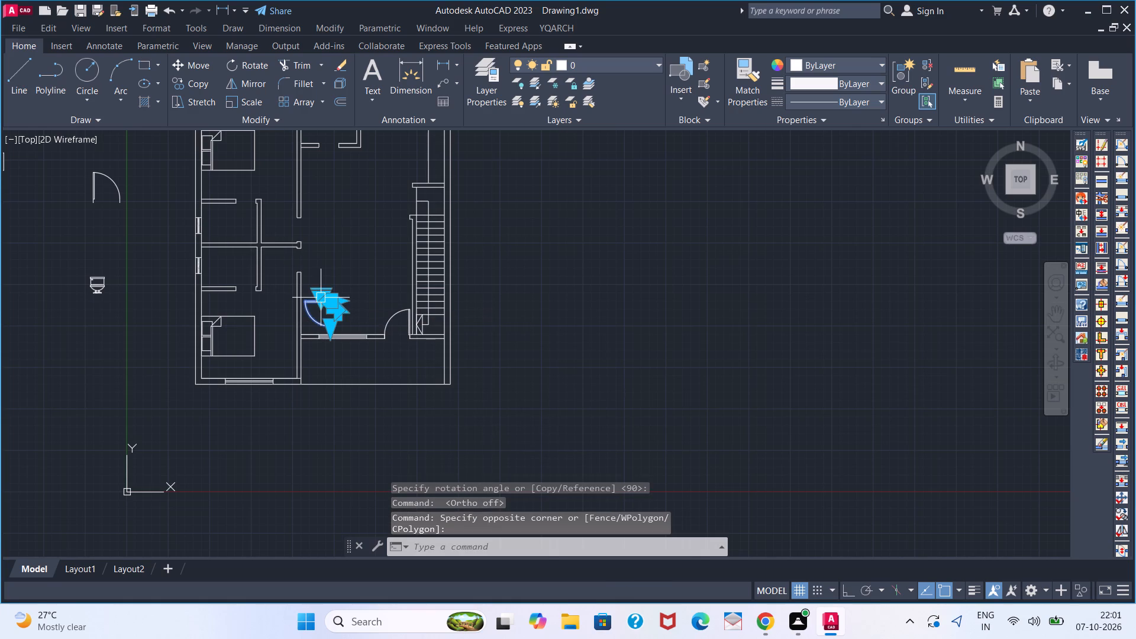
pyautogui.press('m')
pyautogui.press('Return')
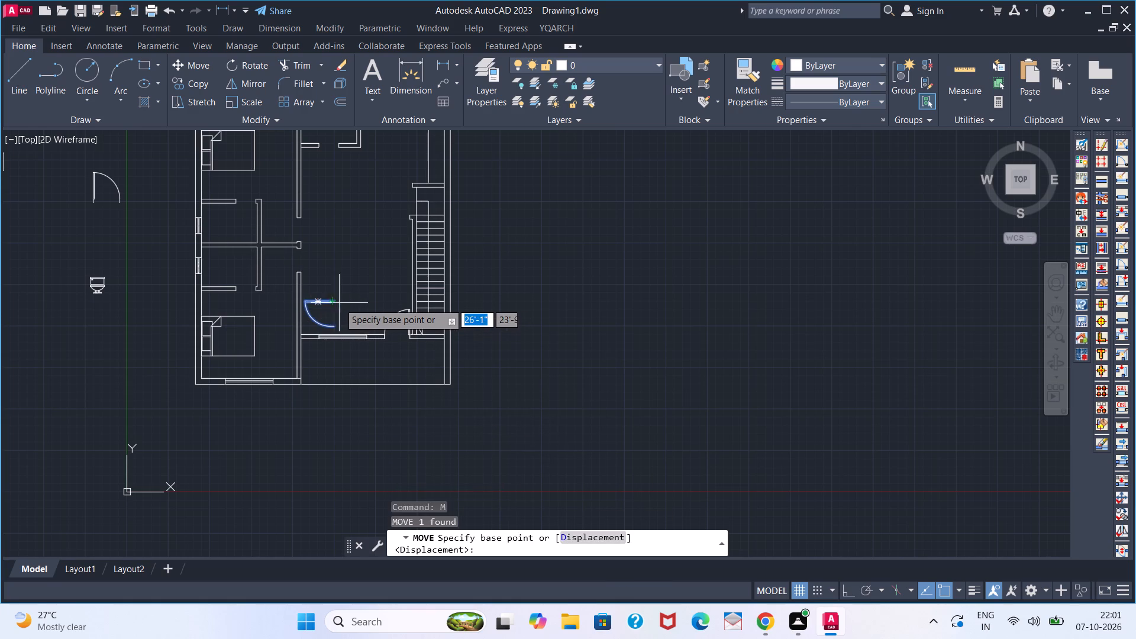
pyautogui.scroll(3, 339, 303)
pyautogui.click(315, 296)
pyautogui.scroll(-3, 279, 238)
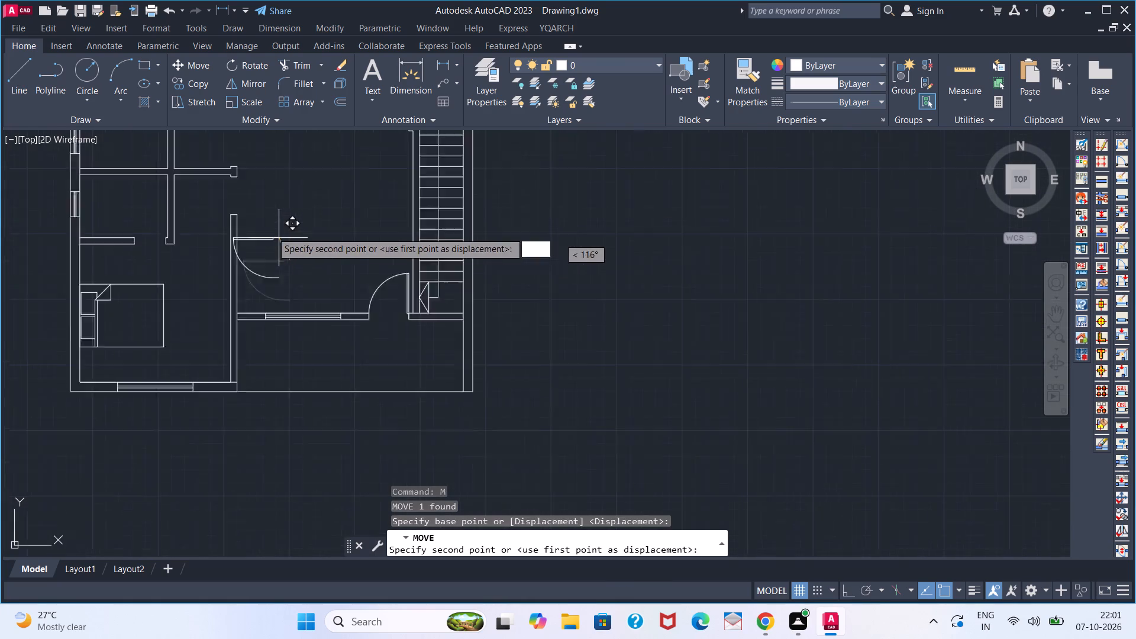
pyautogui.scroll(3, 257, 213)
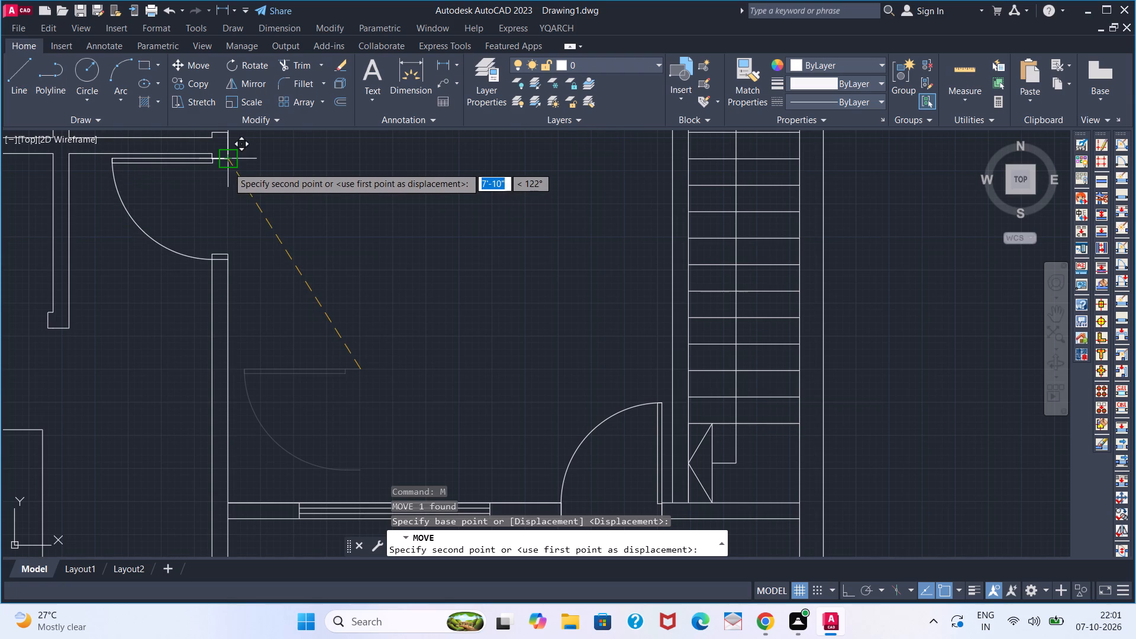
pyautogui.click(228, 167)
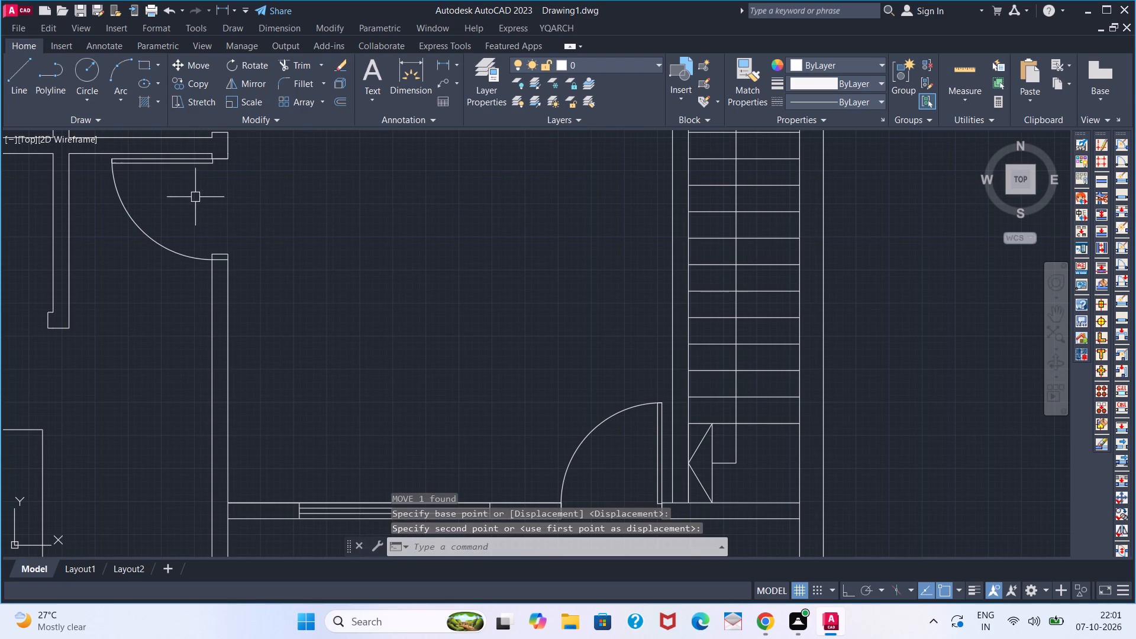
# Scale the lower bedroom door from its upper hinge corner so its arc ends at the top of the wall below.
pyautogui.scroll(-1, 223, 208)
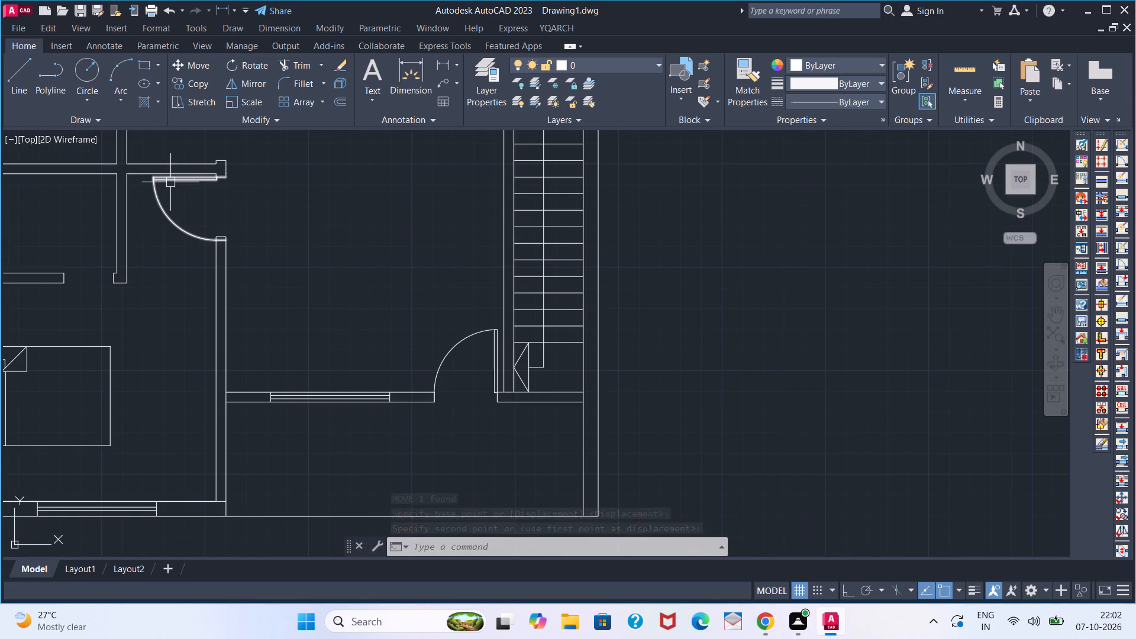
pyautogui.click(170, 182)
pyautogui.write('SC')
pyautogui.press('space')
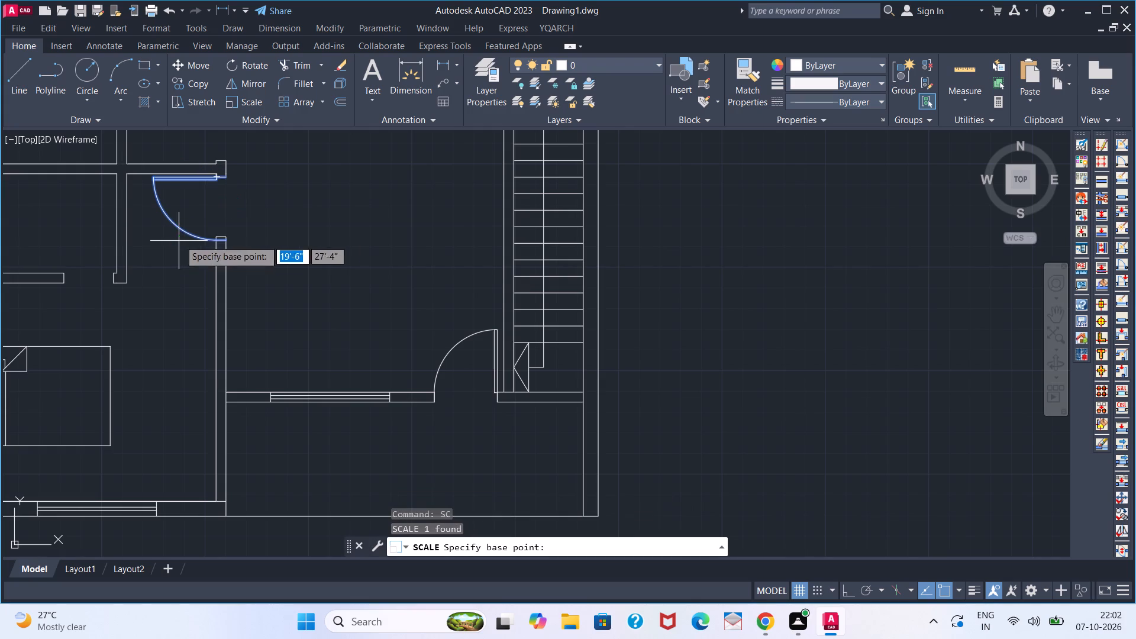
pyautogui.scroll(3, 222, 182)
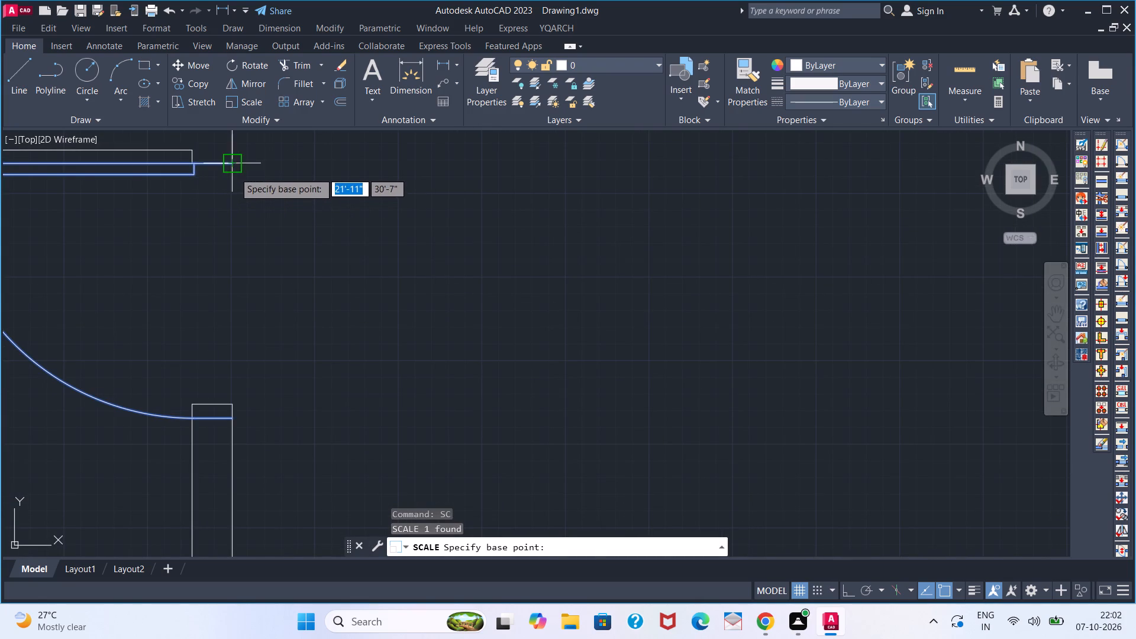
pyautogui.click(234, 172)
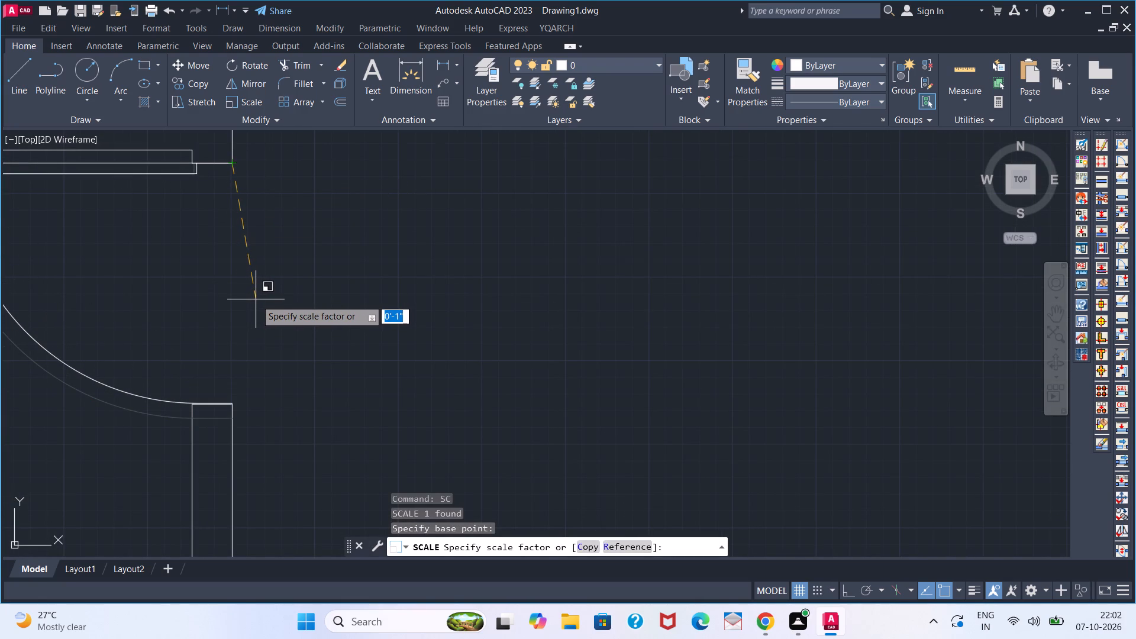
pyautogui.click(257, 300)
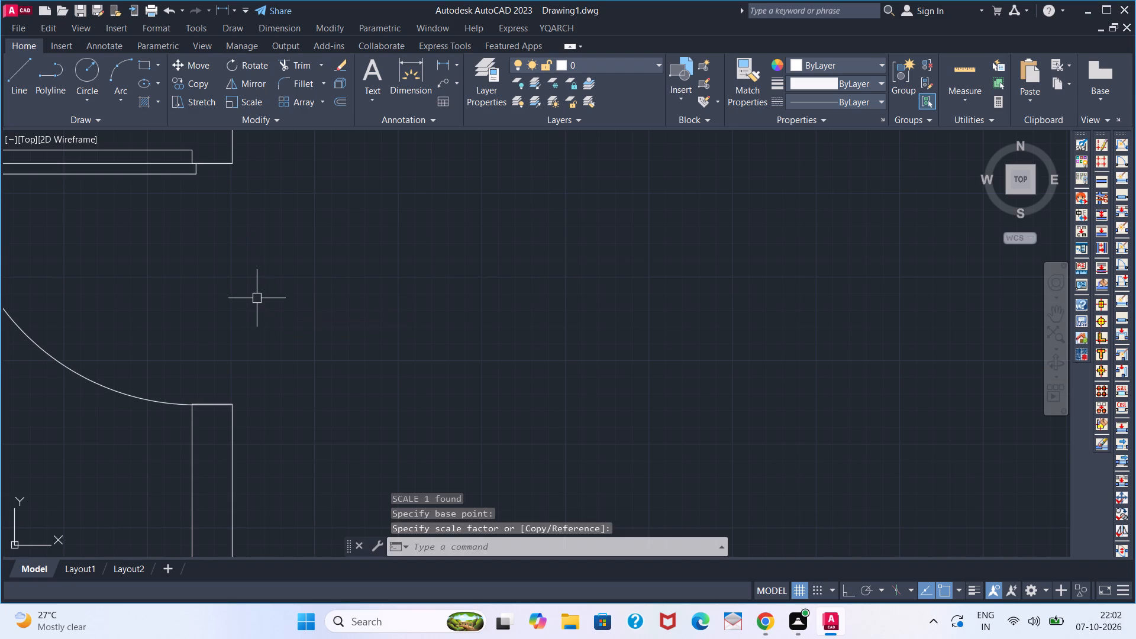
# Mirror the lower bedroom door about a horizontal line through the wall stub's midpoint into the upper bedroom opening, keeping the original.
pyautogui.scroll(-2, 254, 293)
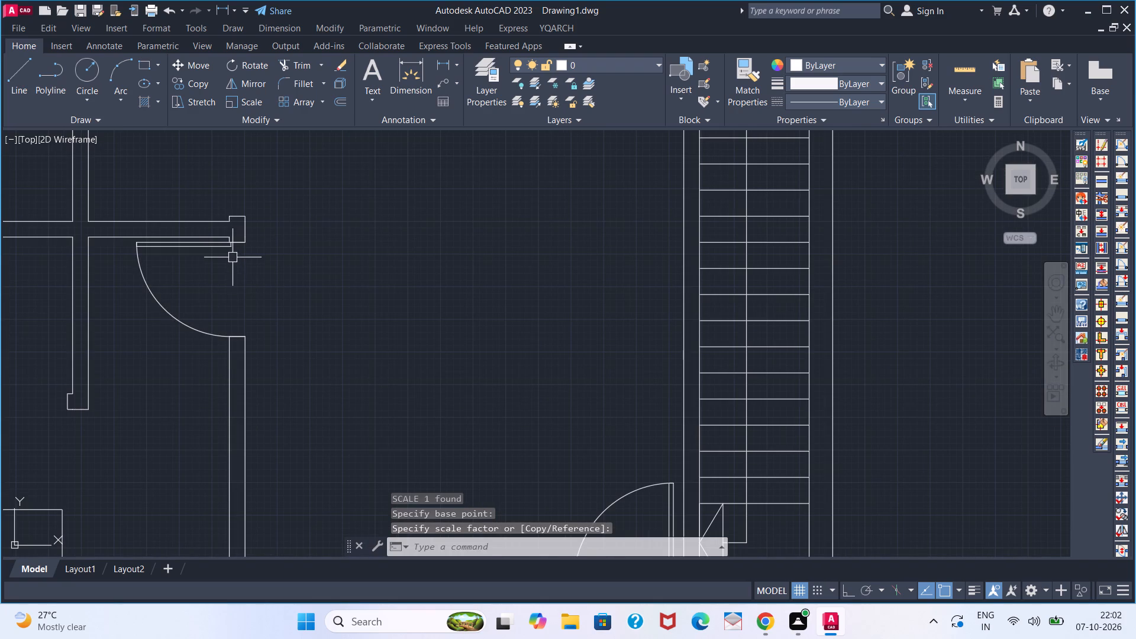
pyautogui.click(171, 305)
pyautogui.click(129, 333)
pyautogui.press('m')
pyautogui.press('i')
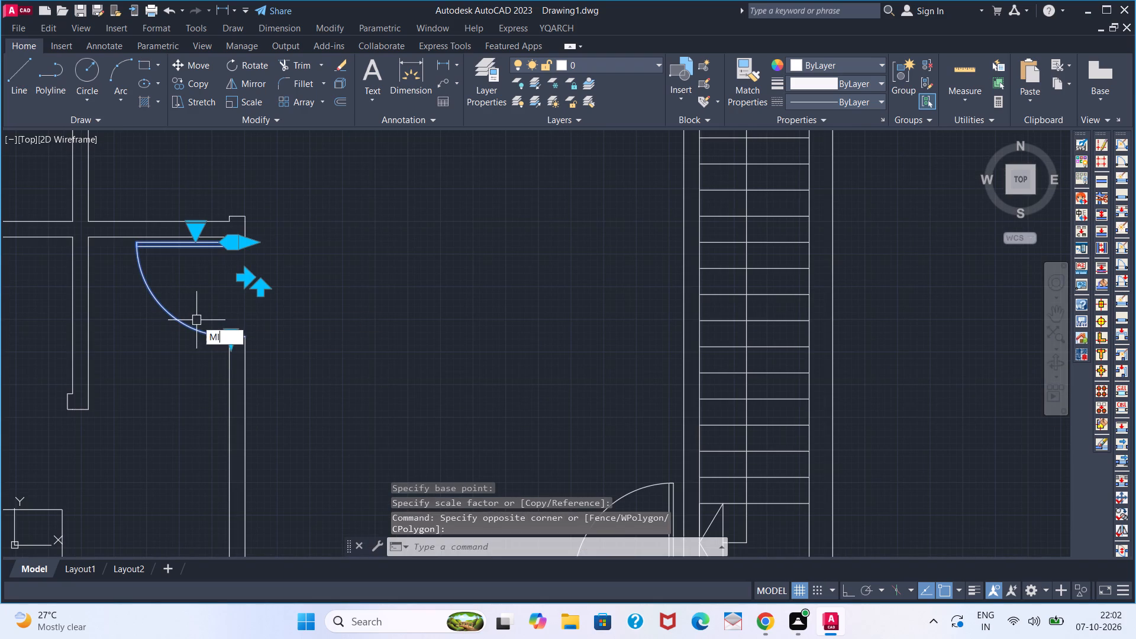
pyautogui.press('Return')
pyautogui.click(247, 229)
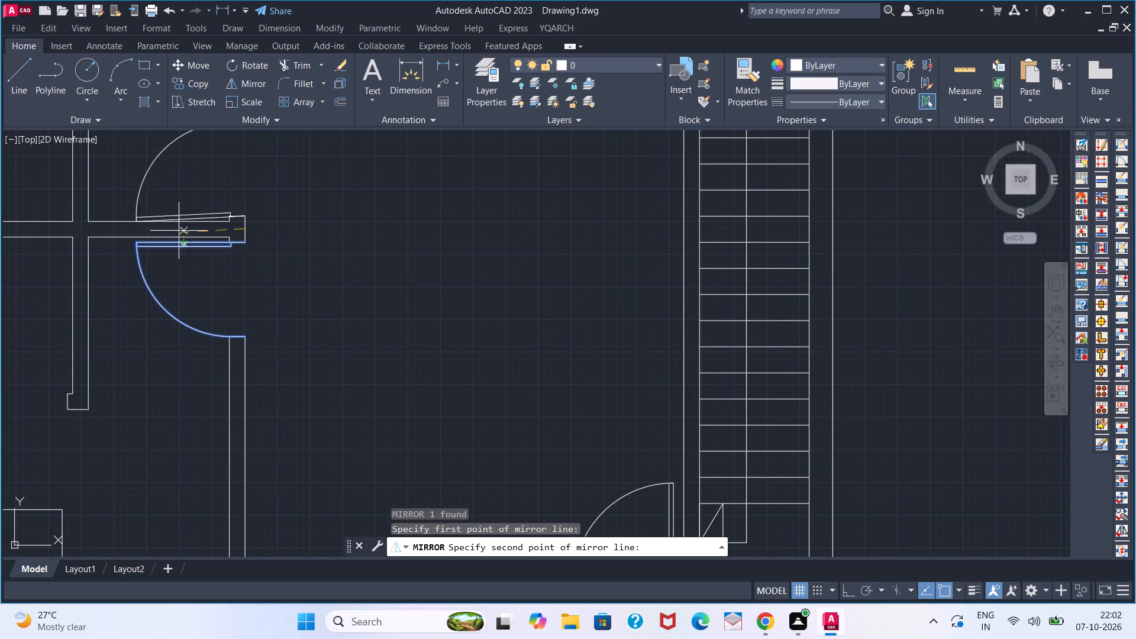
pyautogui.scroll(2, 147, 231)
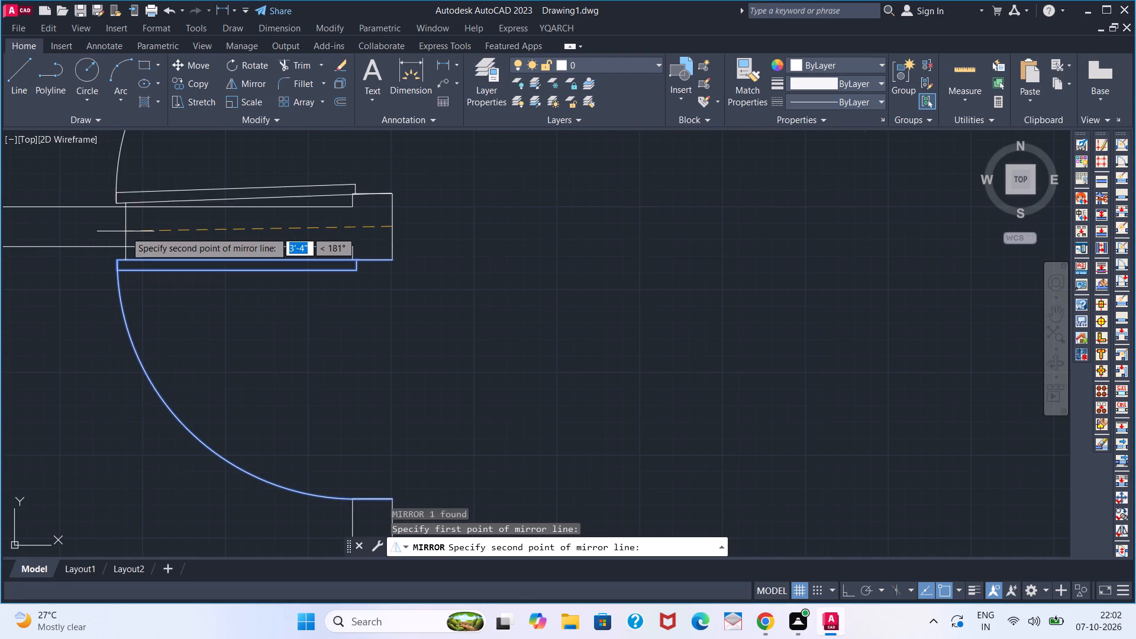
pyautogui.click(842, 580)
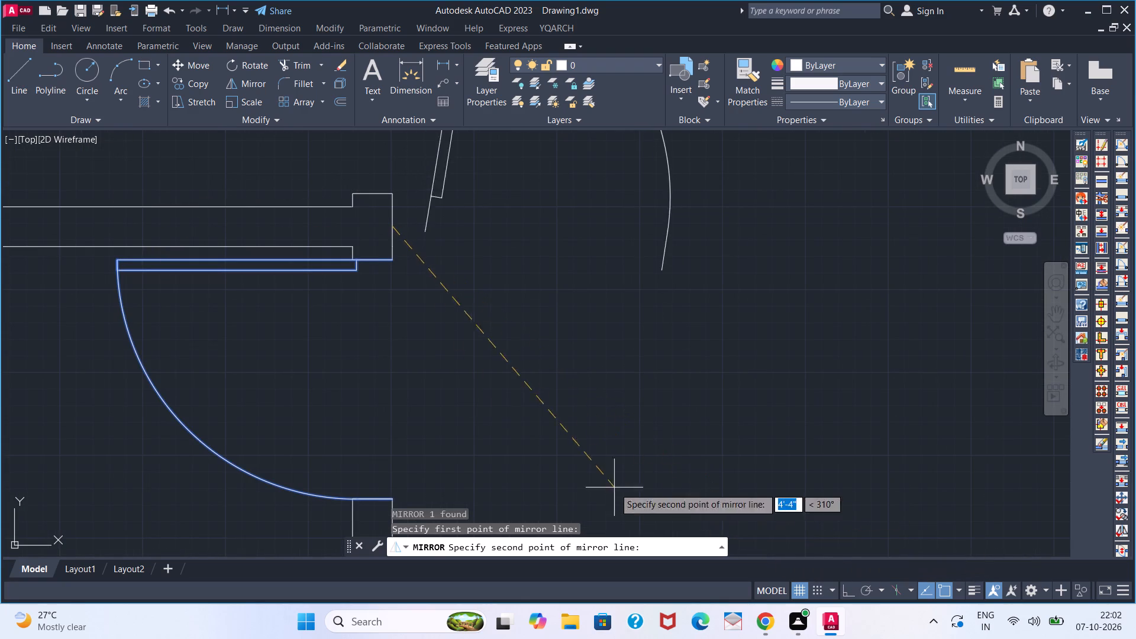
pyautogui.click(851, 588)
pyautogui.click(87, 233)
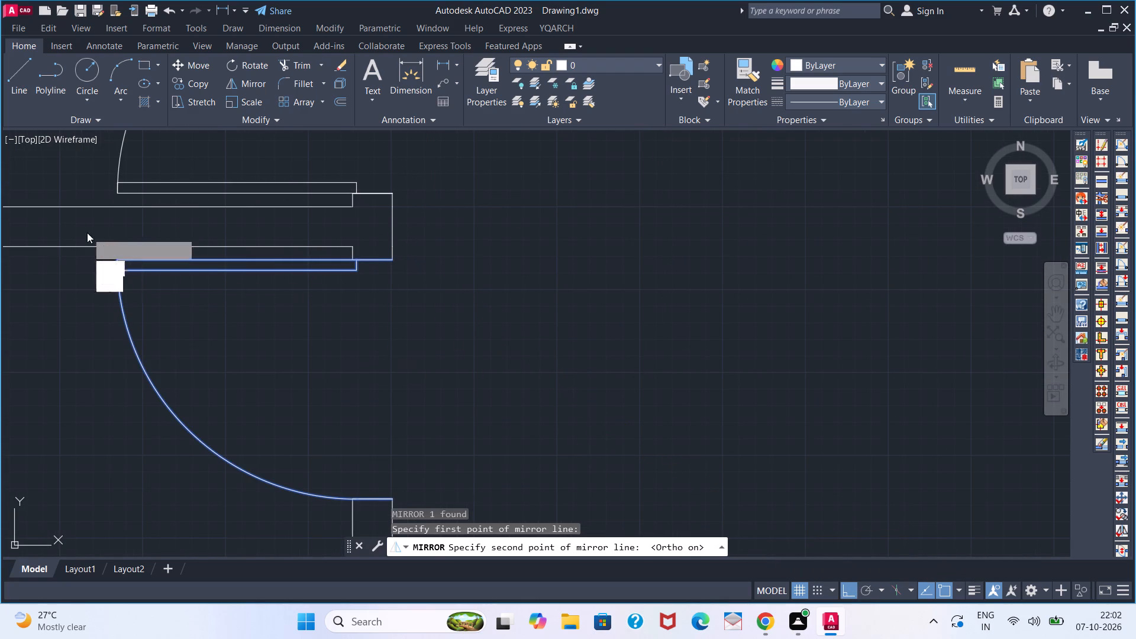
pyautogui.moveTo(128, 281); pyautogui.dragTo(87, 233)
# Copy the entrance door by its lower-right corner to the lower-left end corner of the short partition above the lower bed.
pyautogui.scroll(-4, 202, 212)
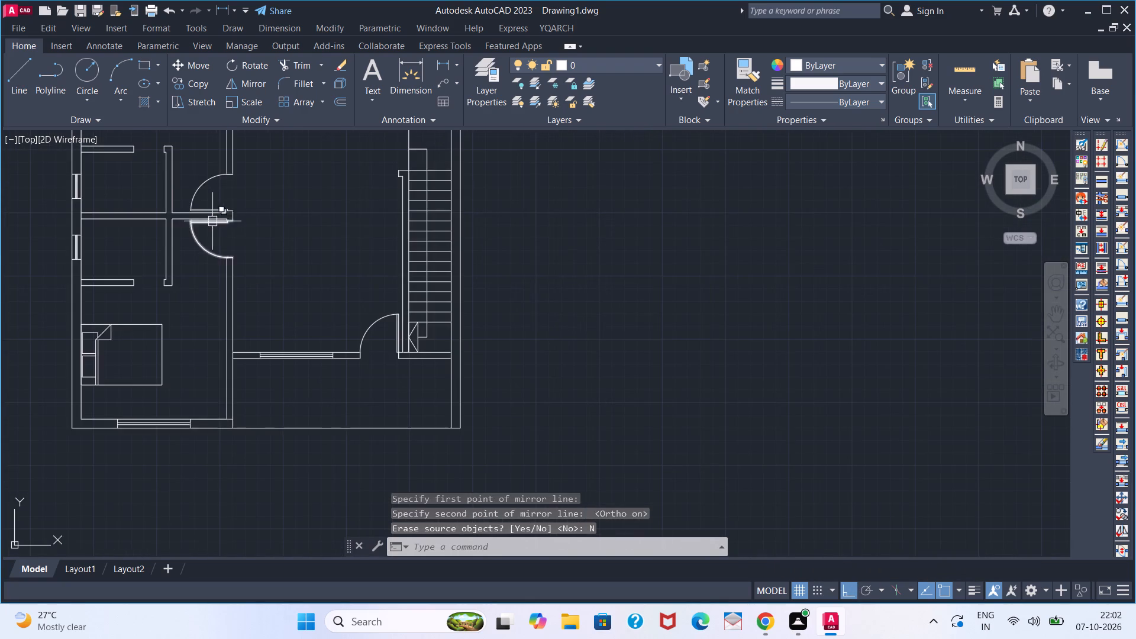
pyautogui.scroll(-2, 251, 215)
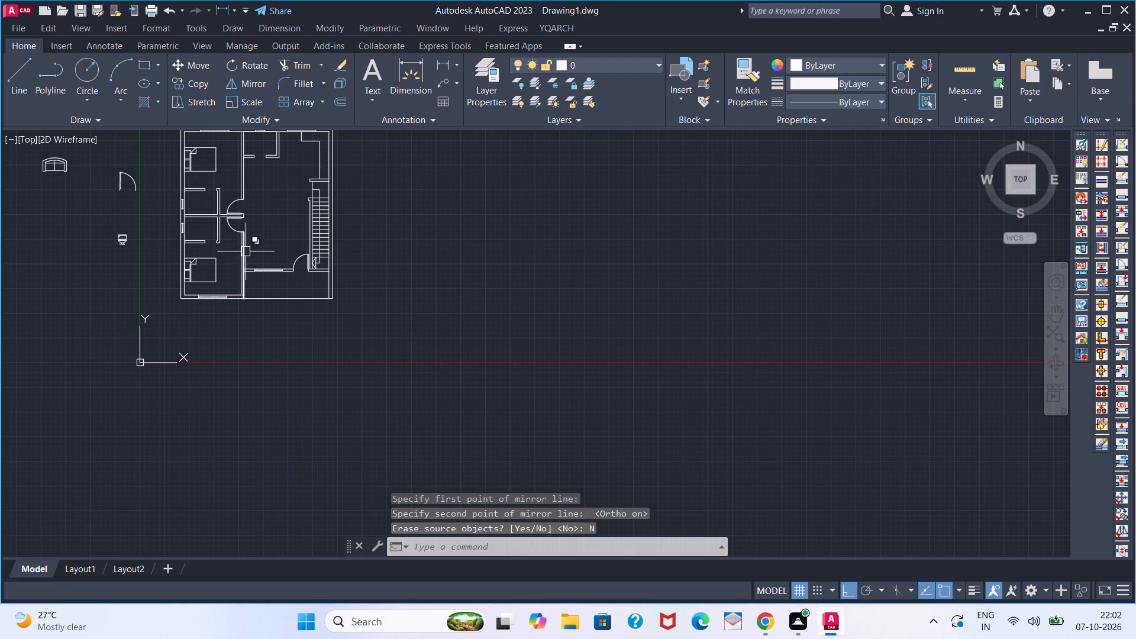
pyautogui.scroll(1, 245, 251)
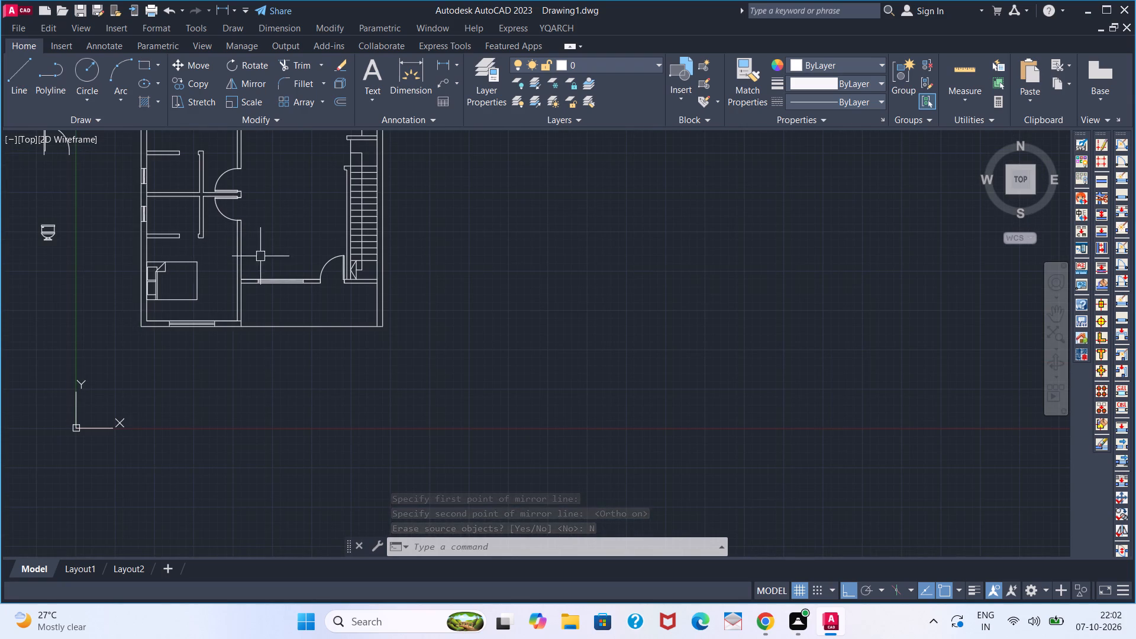
pyautogui.click(327, 264)
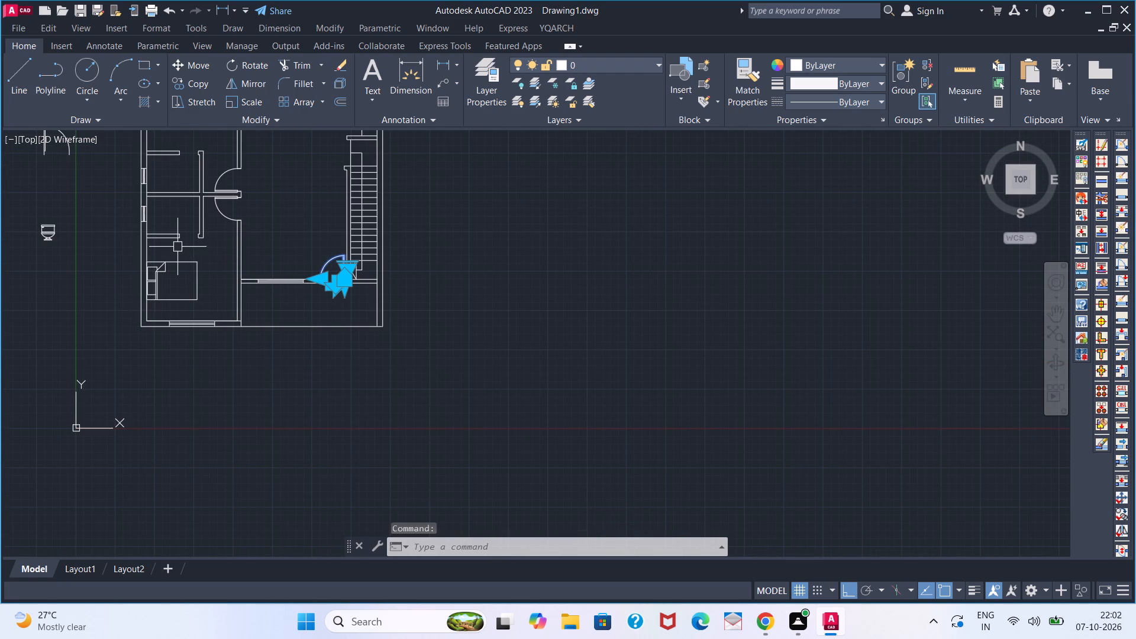
pyautogui.write('CO')
pyautogui.press('Return')
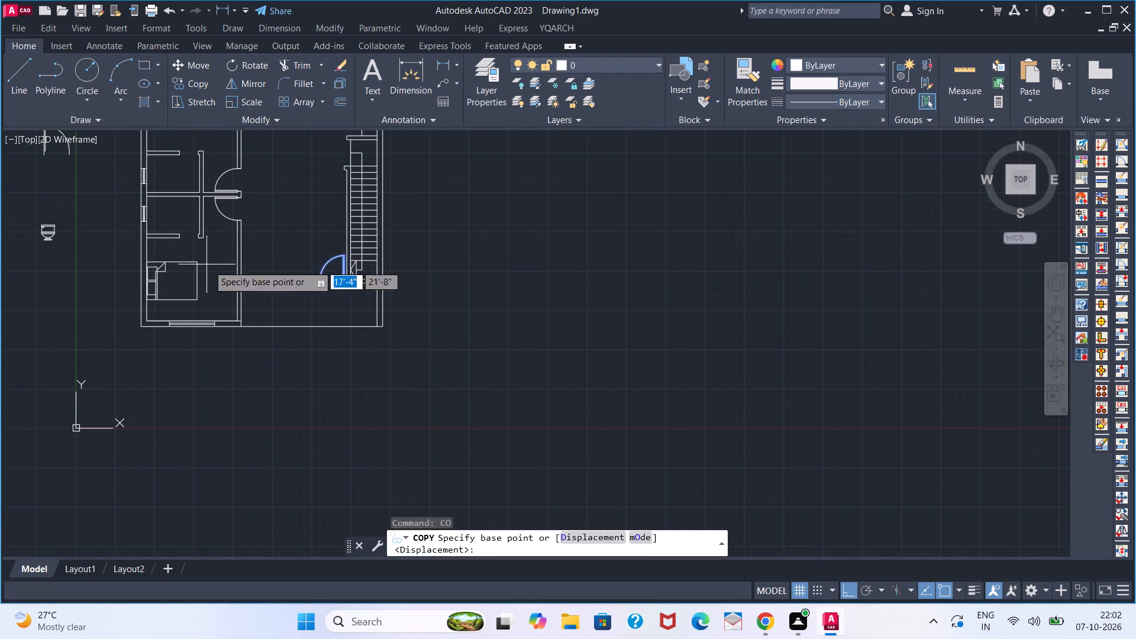
pyautogui.click(342, 288)
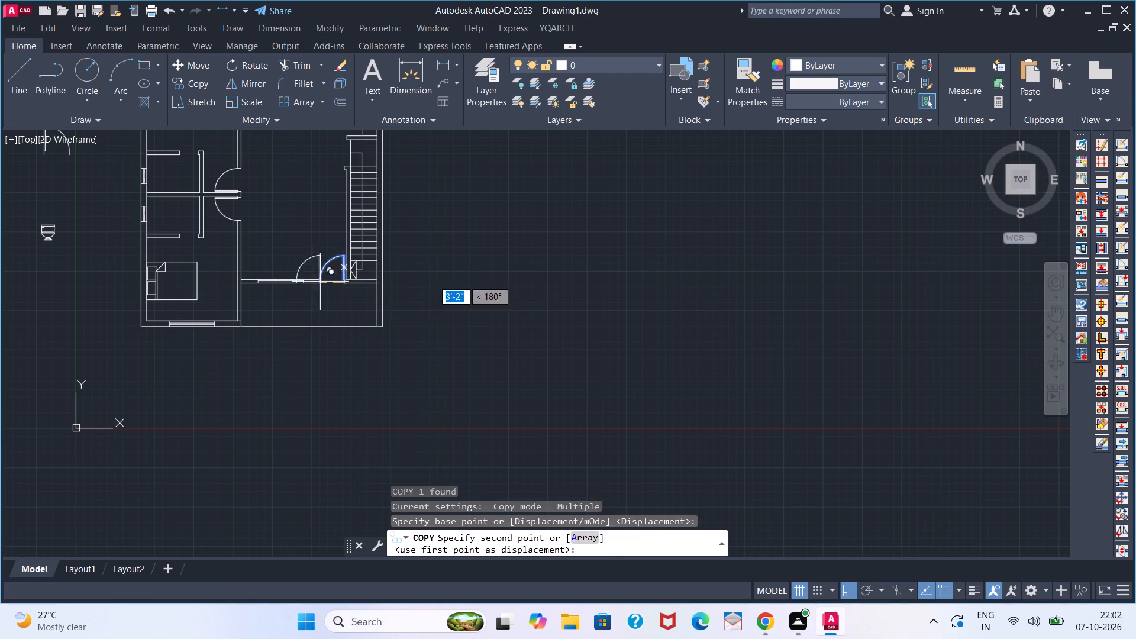
pyautogui.scroll(3, 198, 242)
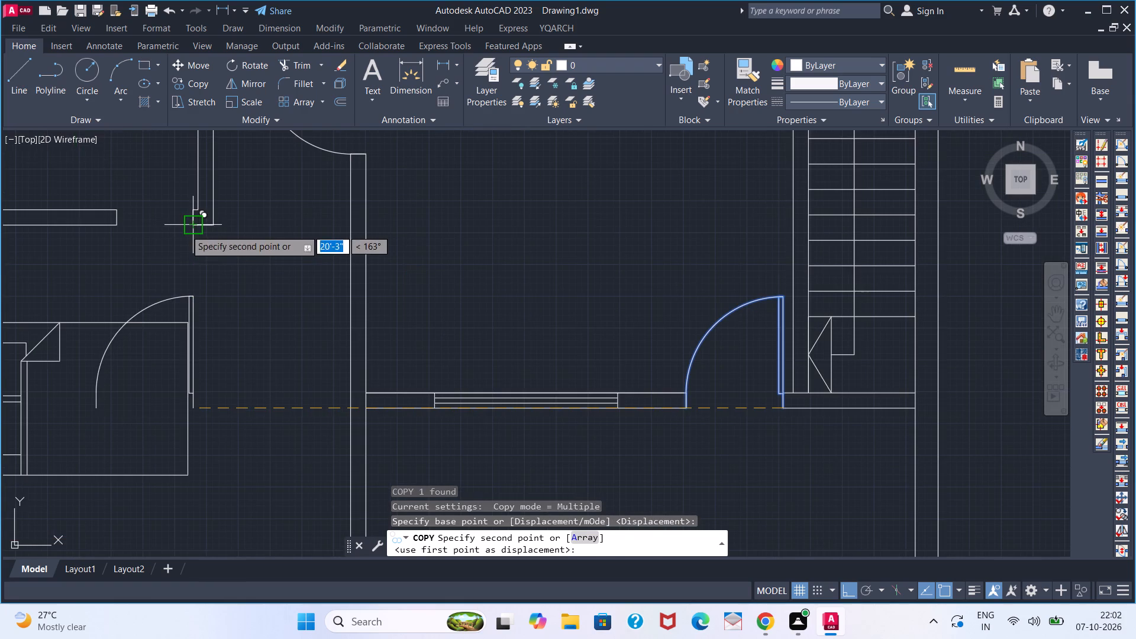
pyautogui.click(185, 230)
pyautogui.press('Escape')
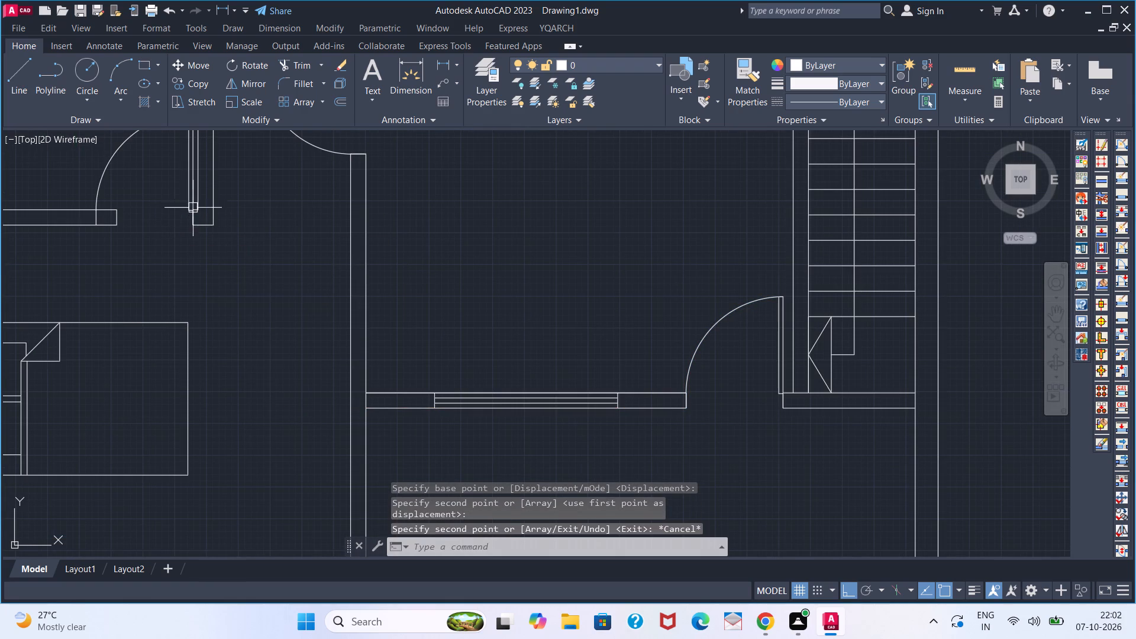
# Scale the lower small-room door from its lower hinge corner so its arc ends at the facing partition's end.
pyautogui.click(188, 194)
pyautogui.write('SC')
pyautogui.press('space')
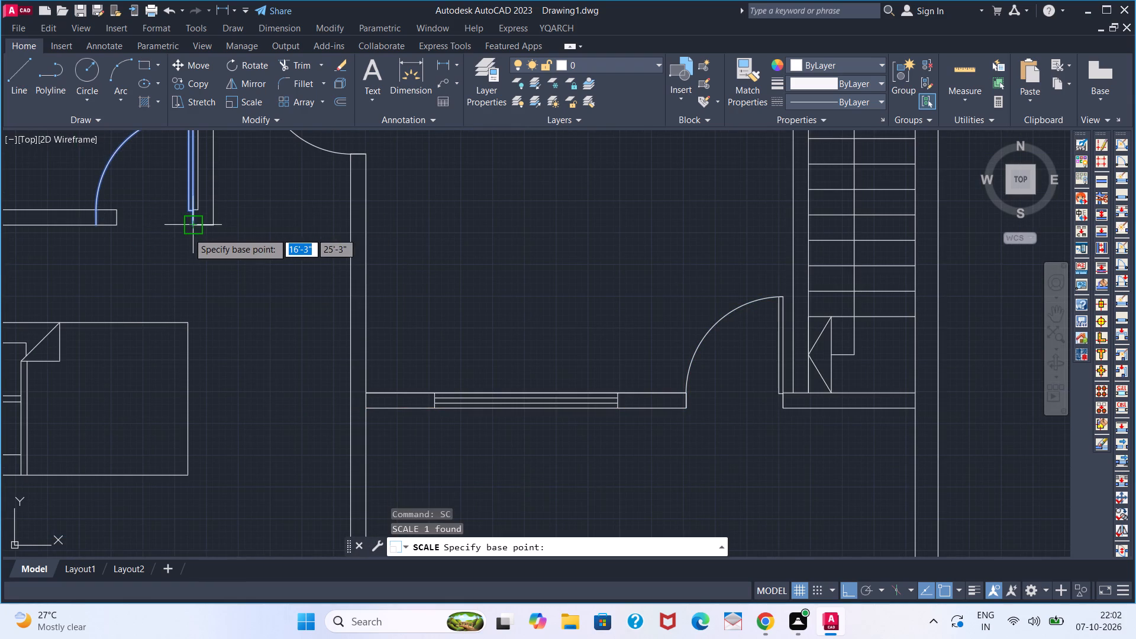
pyautogui.scroll(3, 188, 233)
pyautogui.scroll(-2, 191, 217)
pyautogui.moveTo(189, 214); pyautogui.dragTo(228, 230, button='middle')
pyautogui.click(230, 230)
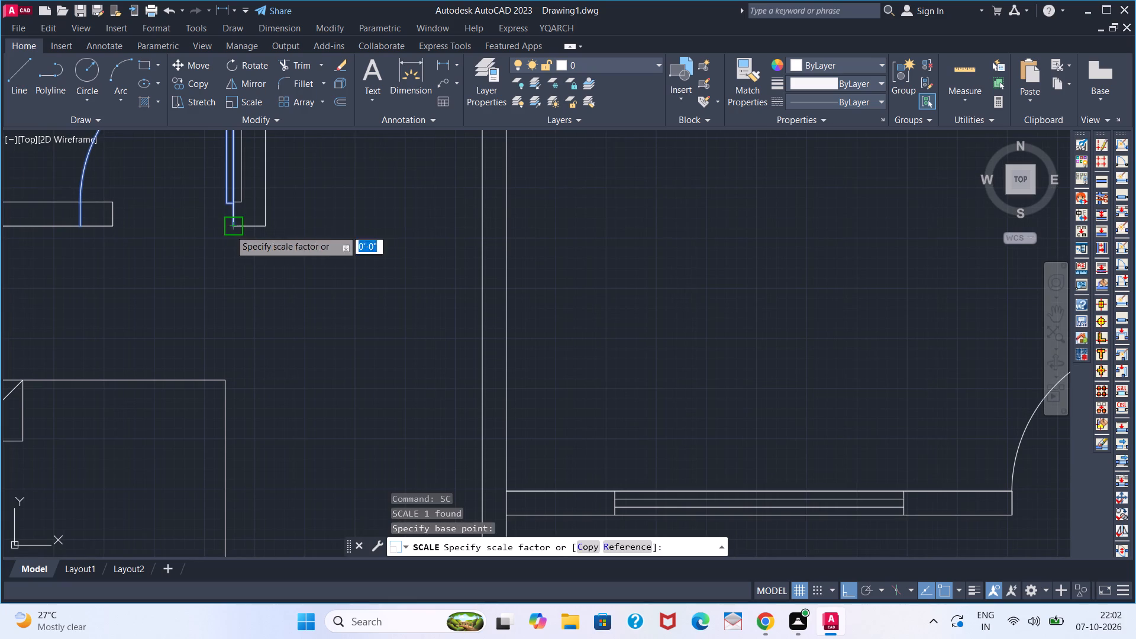
pyautogui.click(163, 238)
# Mirror the lower small-room door about a horizontal line through the bedroom wall stub's midpoint into the upper small-room opening, keeping the original.
pyautogui.scroll(-5, 163, 238)
pyautogui.moveTo(162, 237); pyautogui.dragTo(162, 262, button='middle')
pyautogui.scroll(2, 163, 243)
pyautogui.click(163, 261)
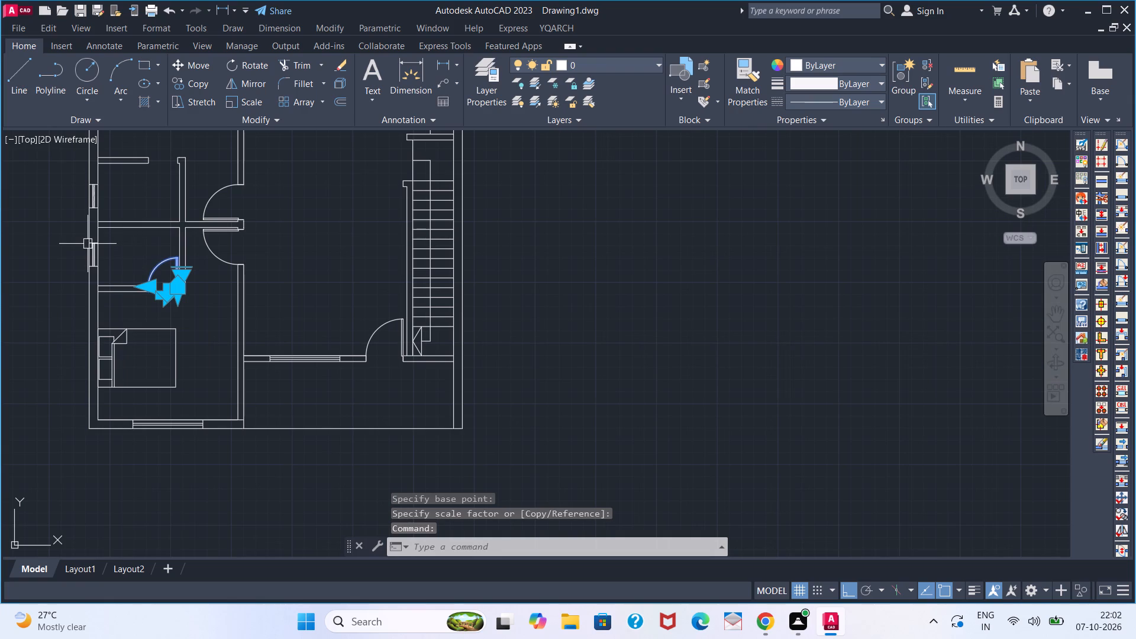
pyautogui.write('MI')
pyautogui.press('Return')
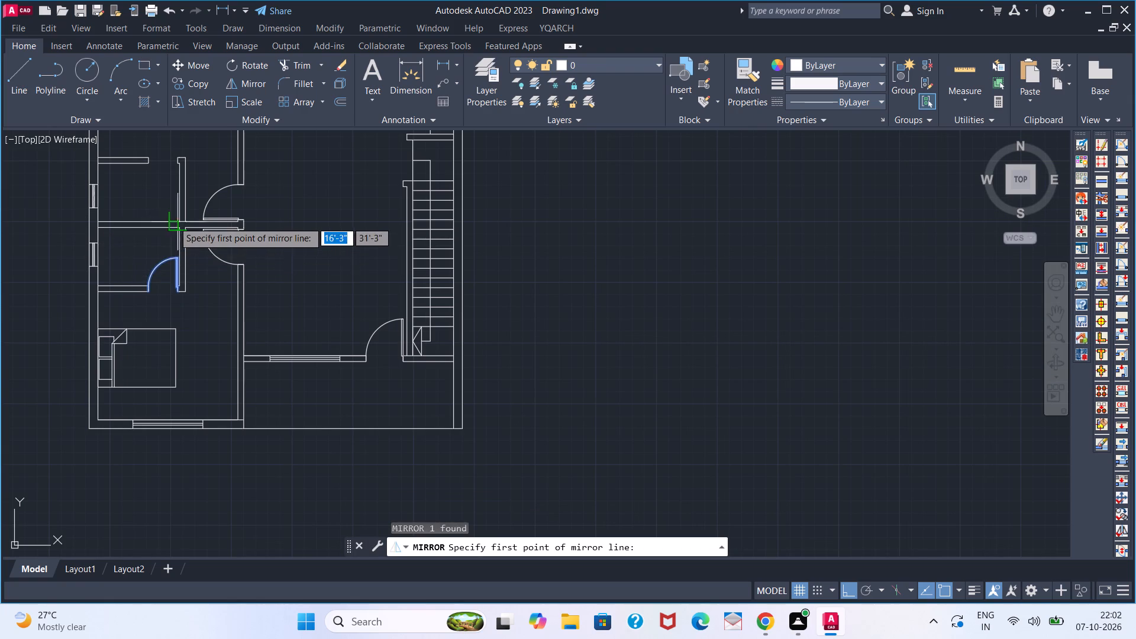
pyautogui.scroll(3, 173, 221)
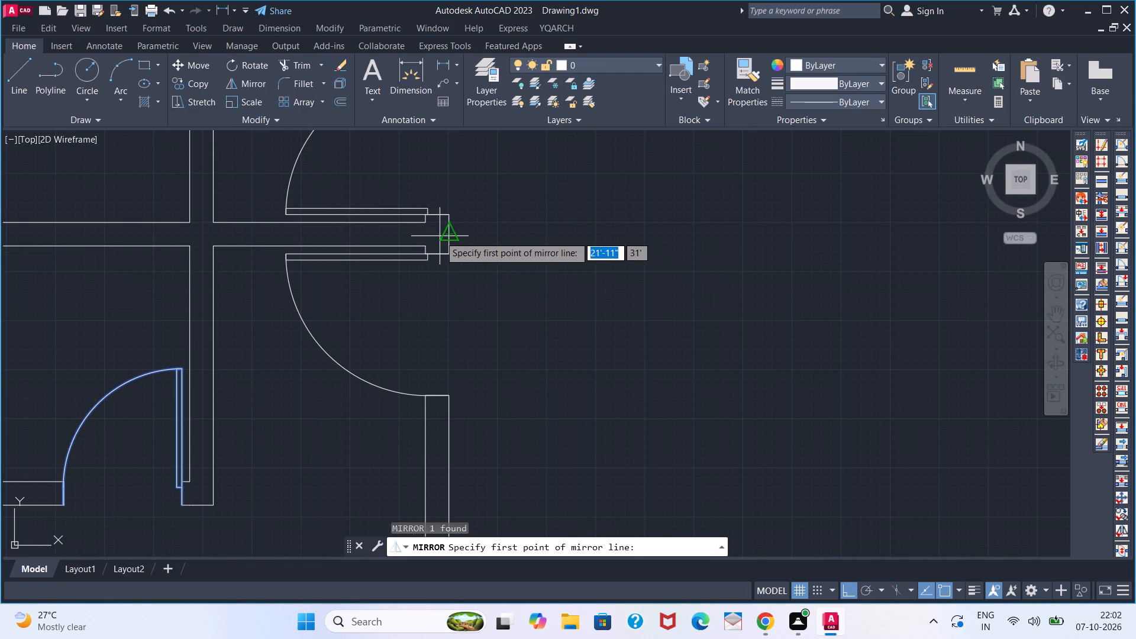
pyautogui.click(440, 236)
pyautogui.scroll(-4, 60, 232)
pyautogui.scroll(2, 24, 240)
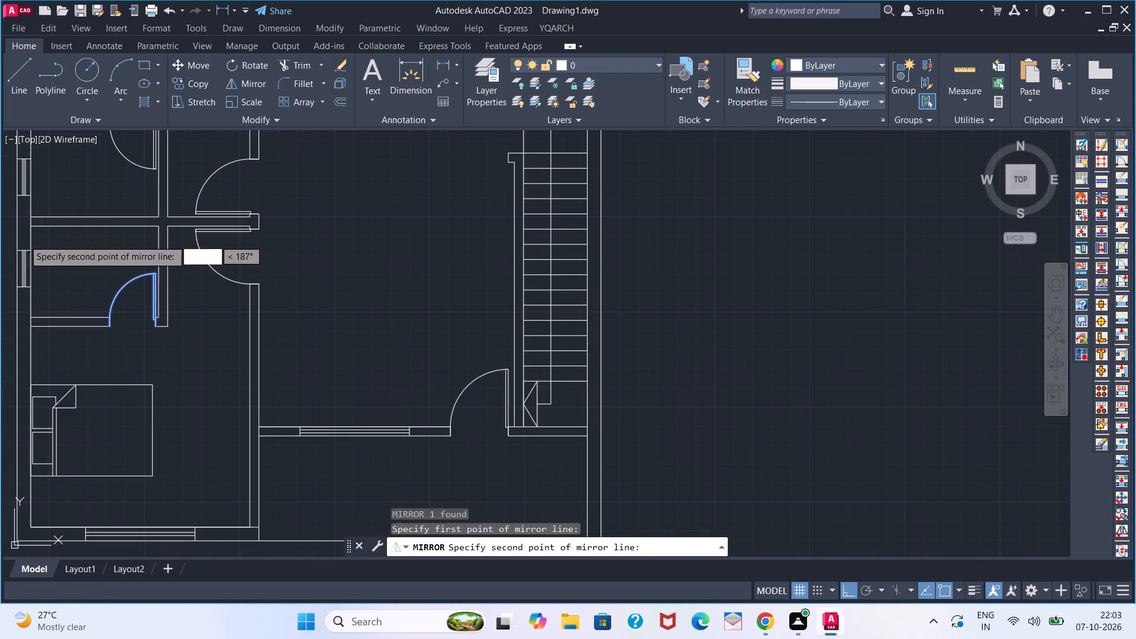
pyautogui.scroll(4, 31, 228)
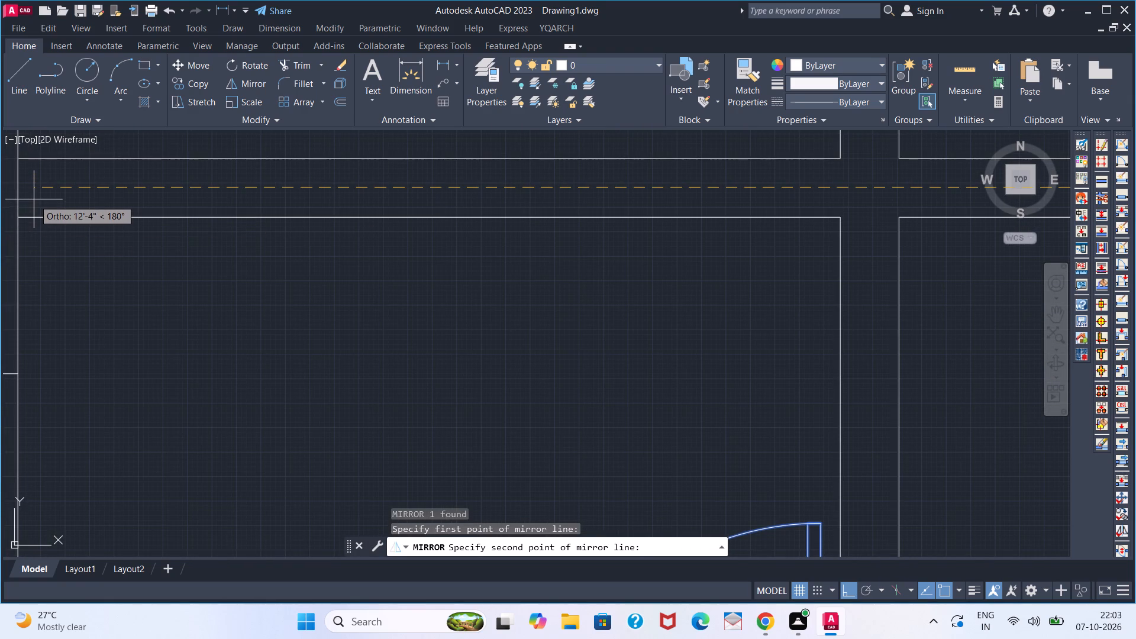
pyautogui.click(34, 199)
pyautogui.moveTo(64, 253); pyautogui.dragTo(34, 199)
pyautogui.scroll(-5, 80, 209)
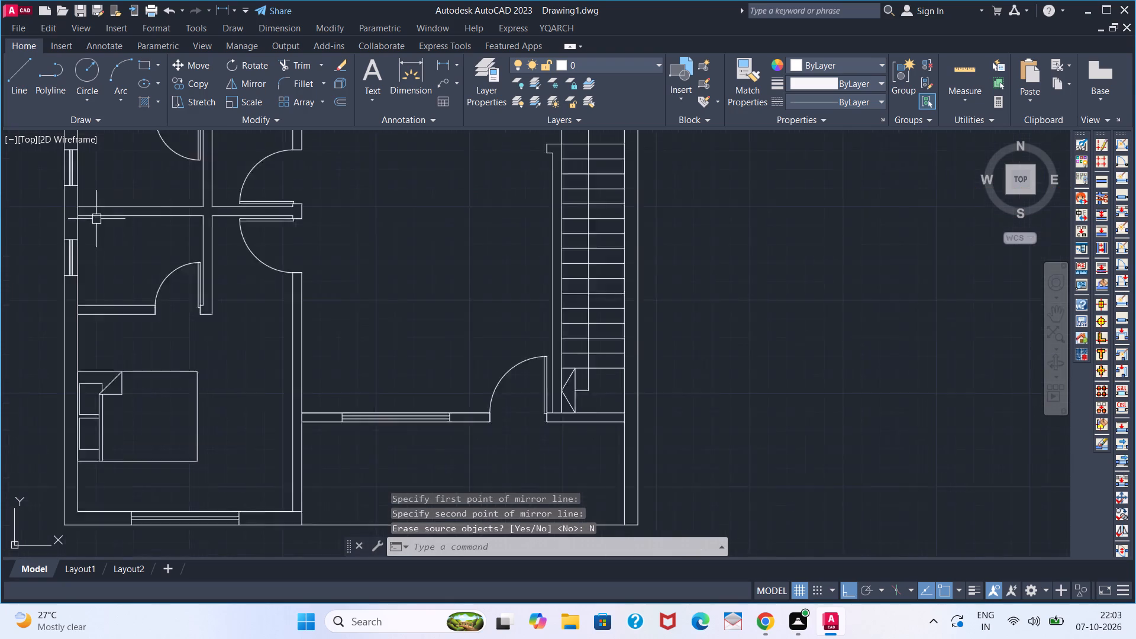
# Examine how the mirrored door sits against the walls of the upper small-room opening.
pyautogui.scroll(2, 149, 166)
pyautogui.moveTo(141, 190); pyautogui.dragTo(138, 224, button='middle')
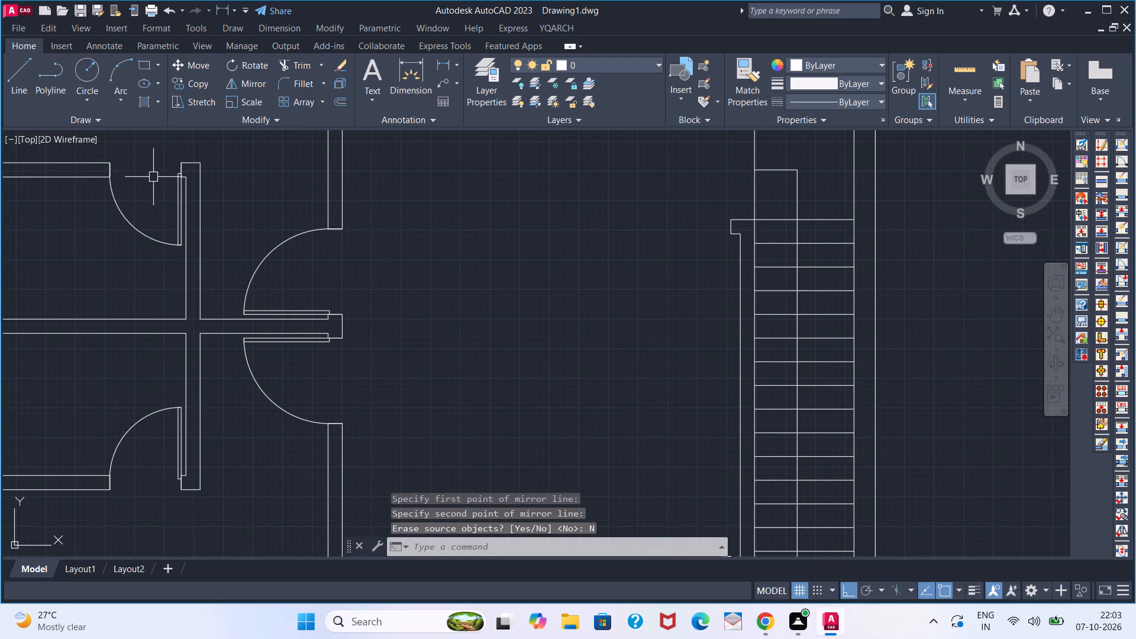
pyautogui.scroll(4, 163, 169)
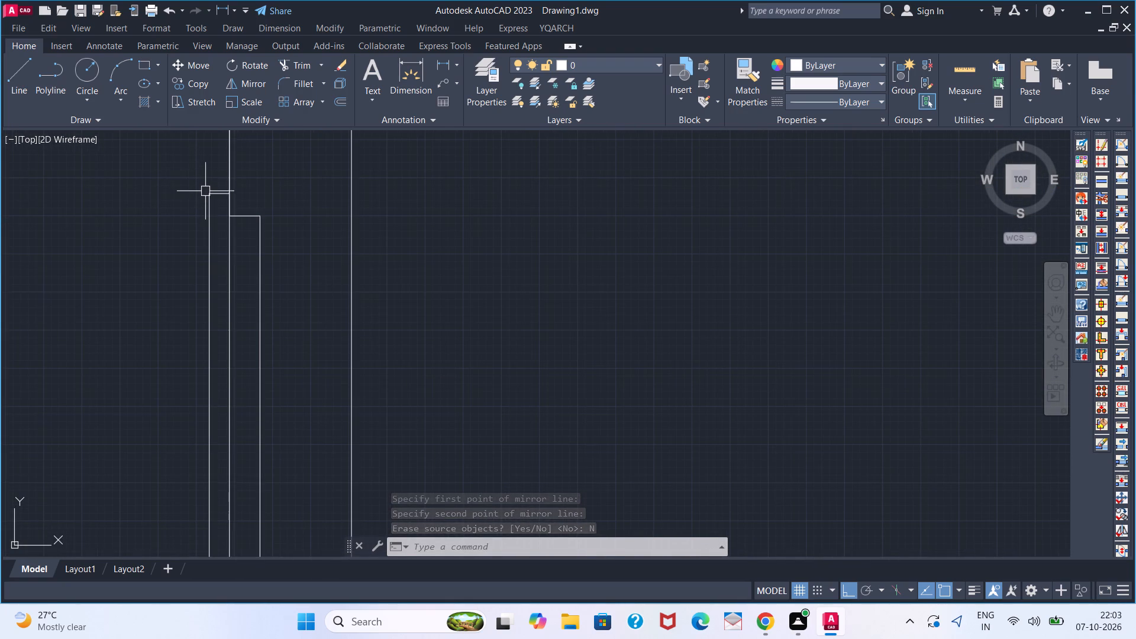
pyautogui.scroll(-3, 194, 191)
pyautogui.scroll(-2, 138, 210)
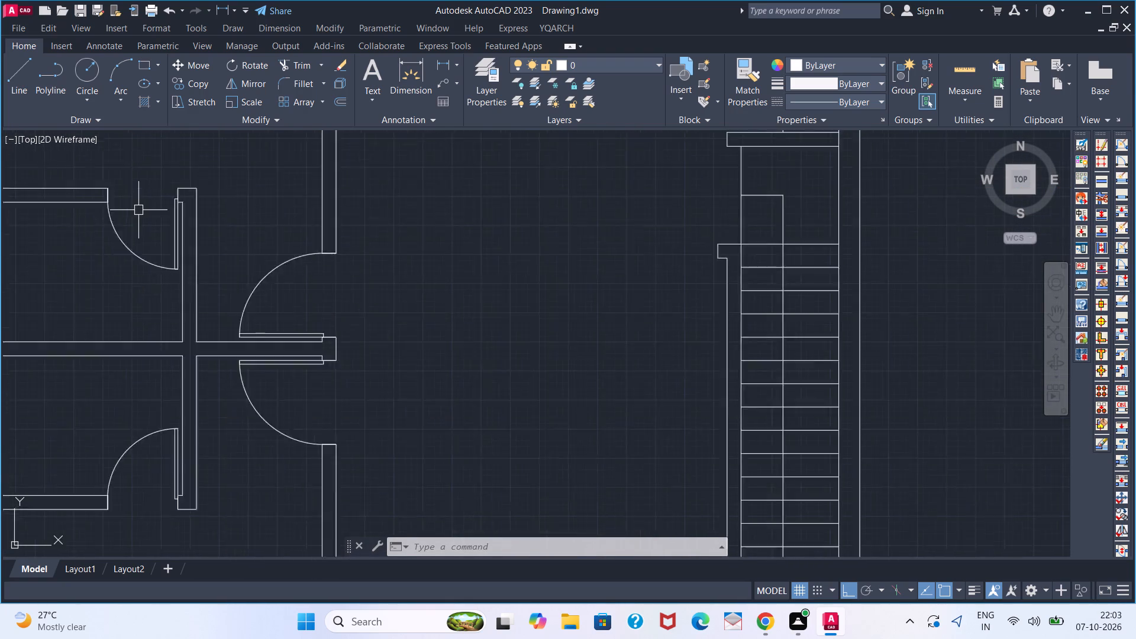
pyautogui.scroll(-2, 138, 210)
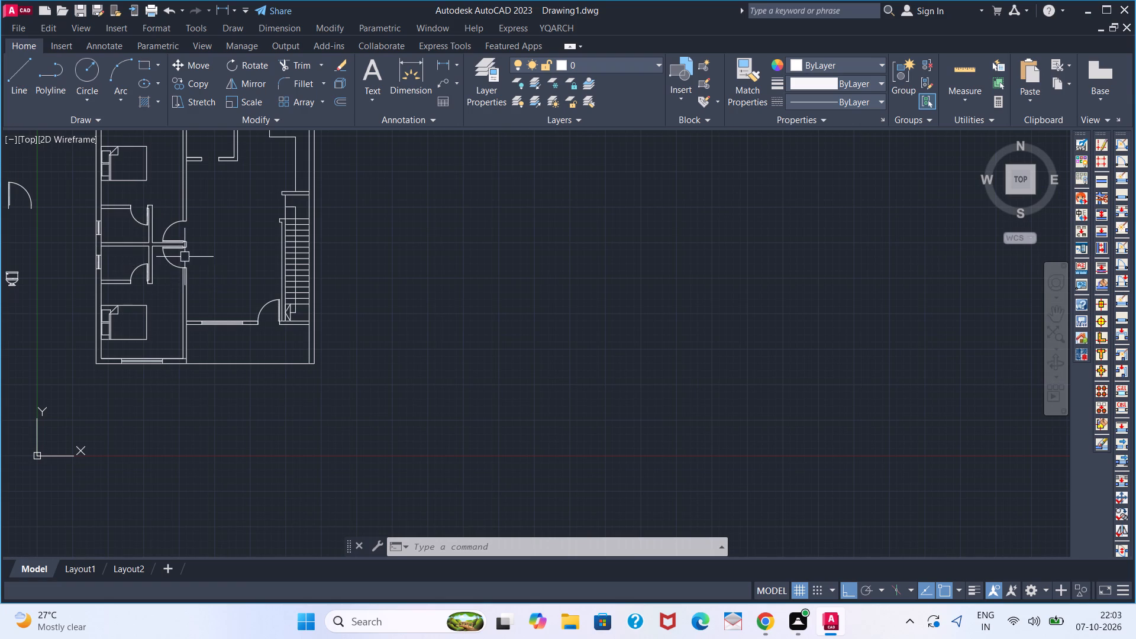
pyautogui.moveTo(183, 269); pyautogui.dragTo(162, 355, button='middle')
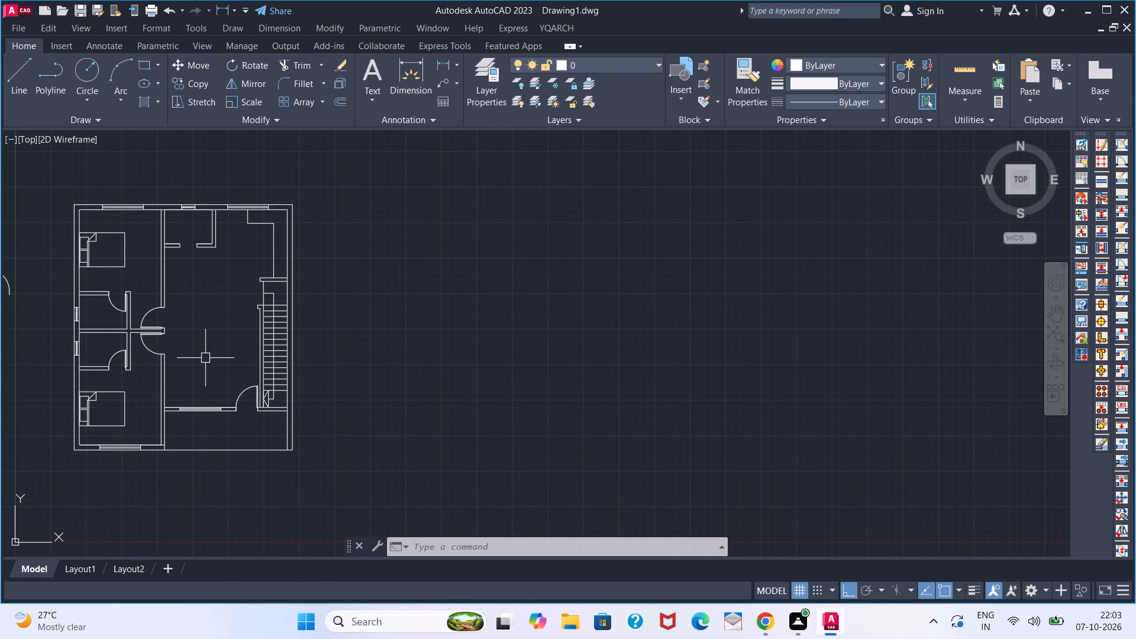
# With Ortho off, copy the entrance door by its lower-right corner to the lower-left corner of the right-hand wall at the top small room's opening.
pyautogui.click(244, 387)
pyautogui.write('CO')
pyautogui.press('Return')
pyautogui.scroll(2, 275, 402)
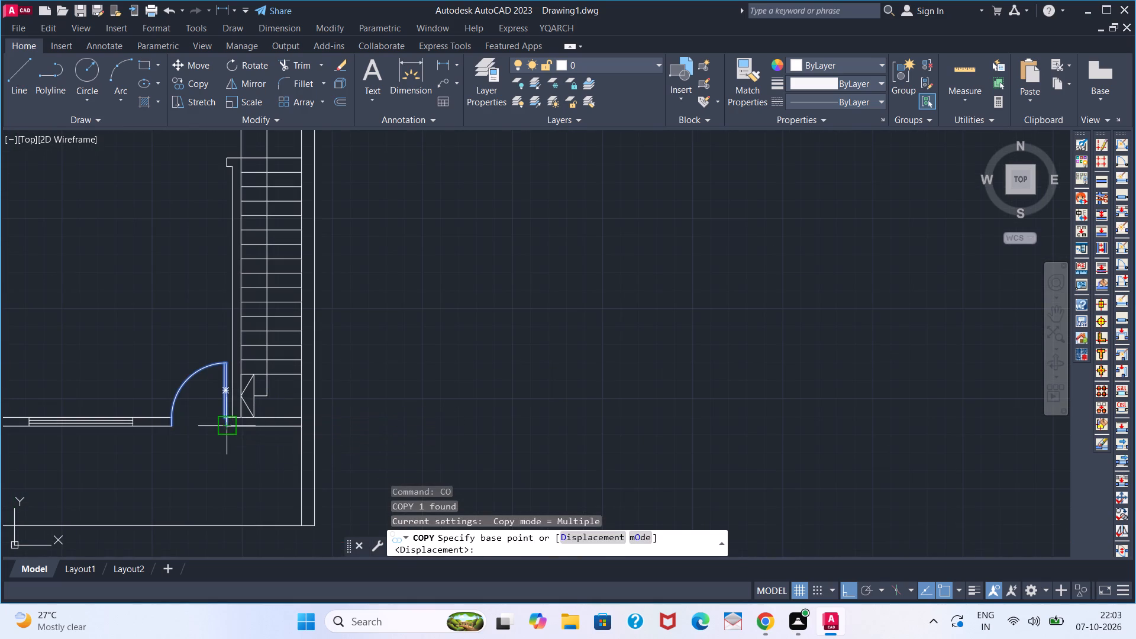
pyautogui.click(223, 431)
pyautogui.scroll(-2, 146, 304)
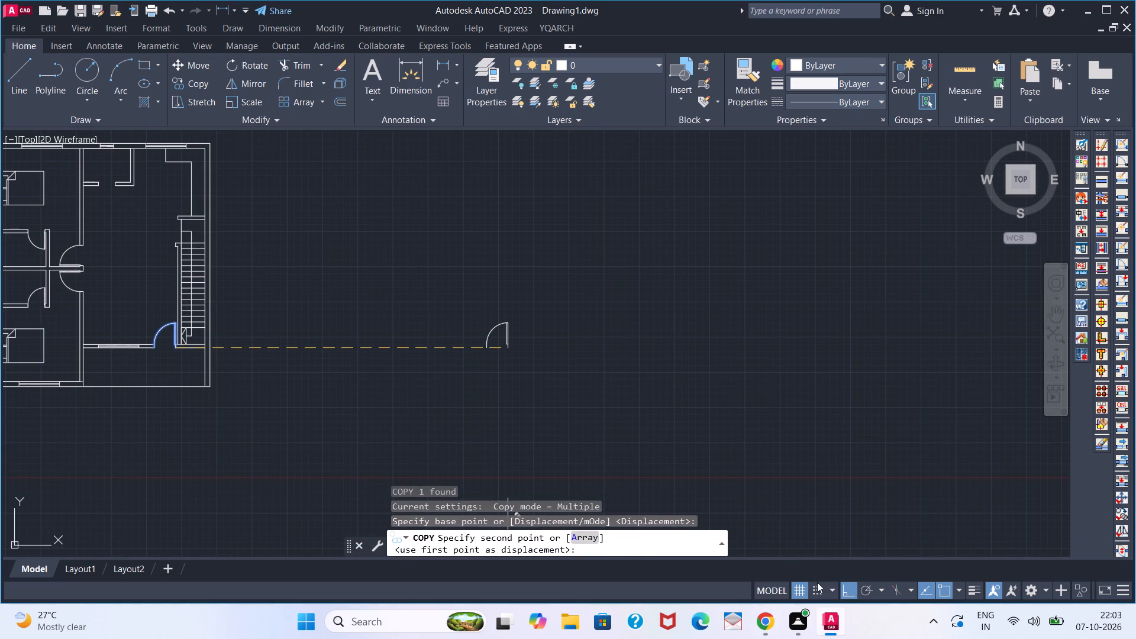
pyautogui.click(853, 590)
pyautogui.scroll(3, 120, 180)
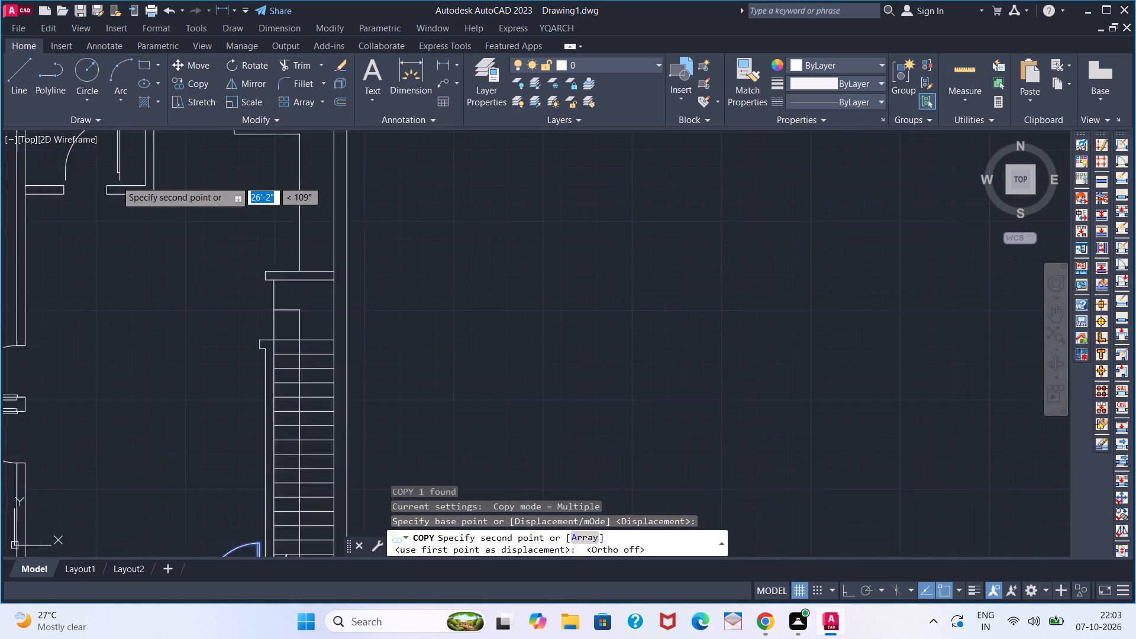
pyautogui.scroll(2, 99, 199)
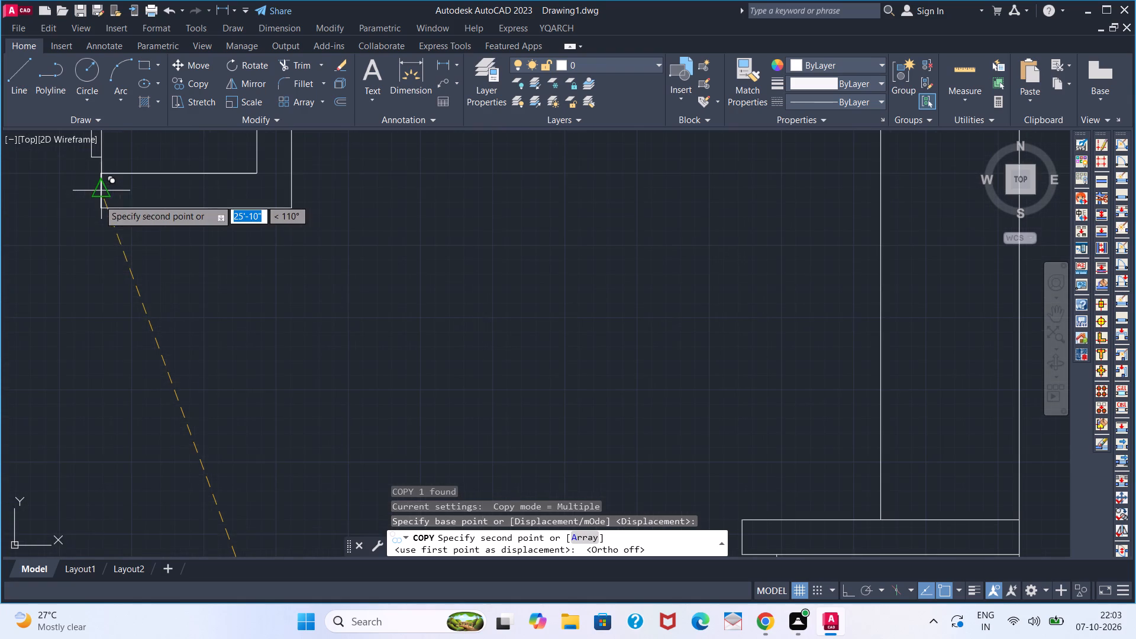
pyautogui.click(98, 207)
pyautogui.scroll(-3, 131, 230)
pyautogui.press('space')
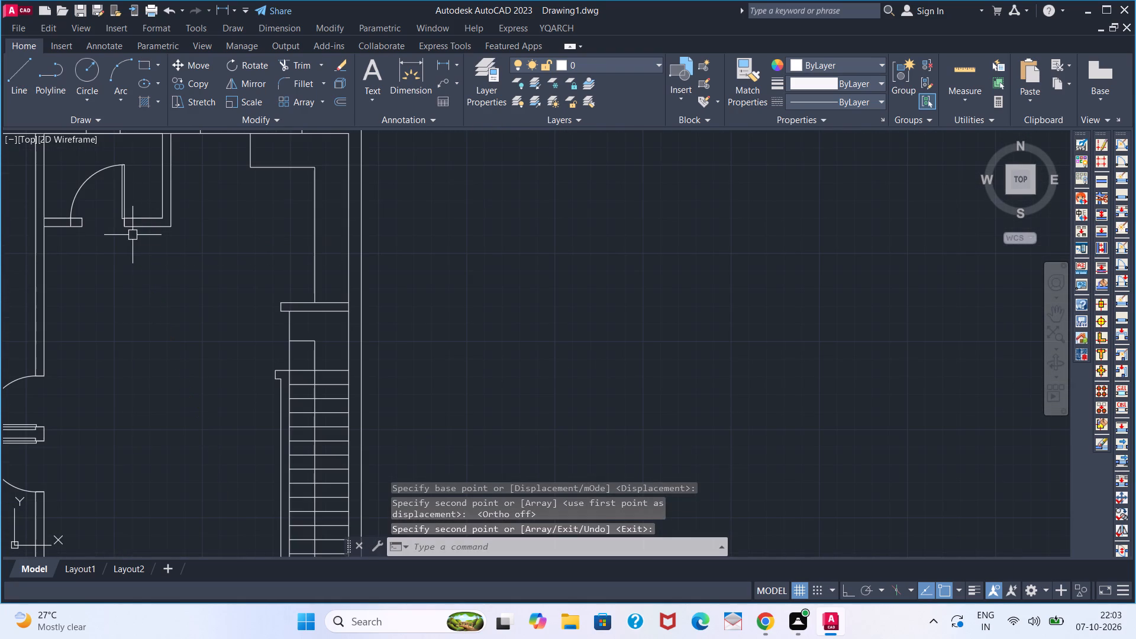
# Flip the top small-room door horizontally so its hinge is on the left side.
pyautogui.click(124, 207)
pyautogui.scroll(2, 117, 224)
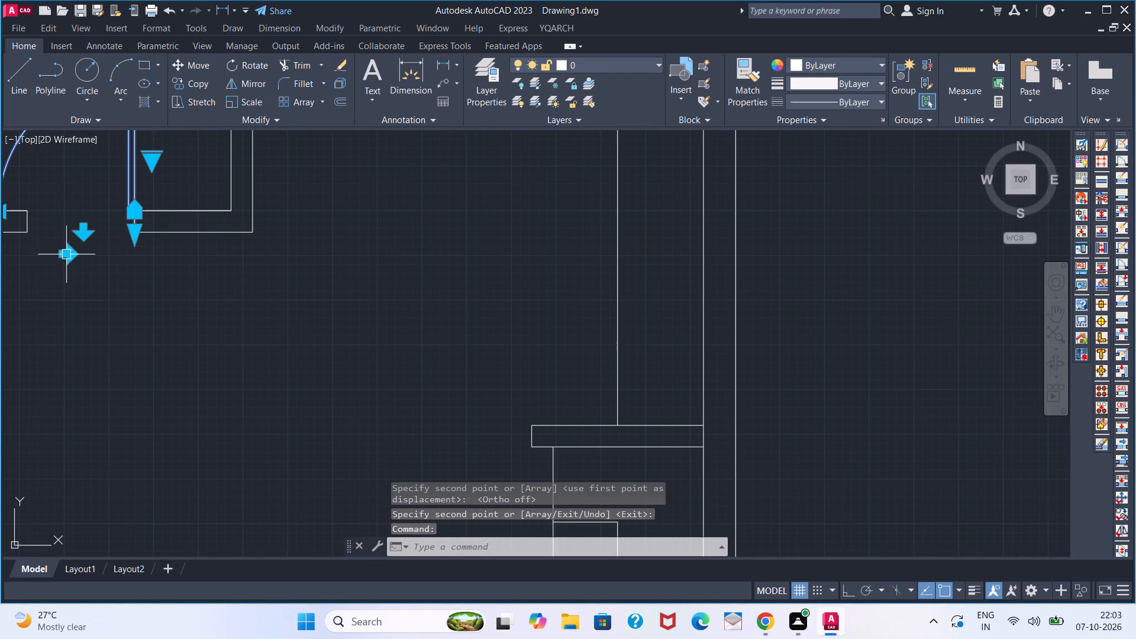
pyautogui.click(65, 254)
pyautogui.press('Escape')
# Move the flipped door by its lower hinge corner to the lower end corner of the opening's left wall.
pyautogui.scroll(-2, 67, 250)
pyautogui.moveTo(66, 248); pyautogui.dragTo(95, 251, button='middle')
pyautogui.middleClick(101, 252)
pyautogui.click(74, 222)
pyautogui.press('m')
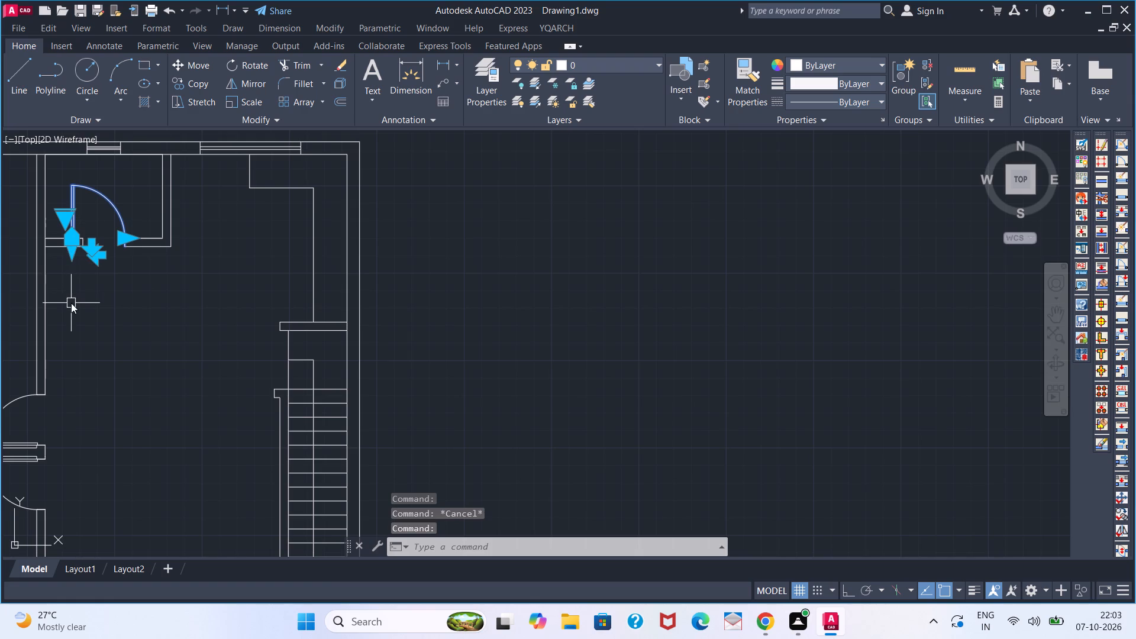
pyautogui.press('Return')
pyautogui.scroll(1, 80, 255)
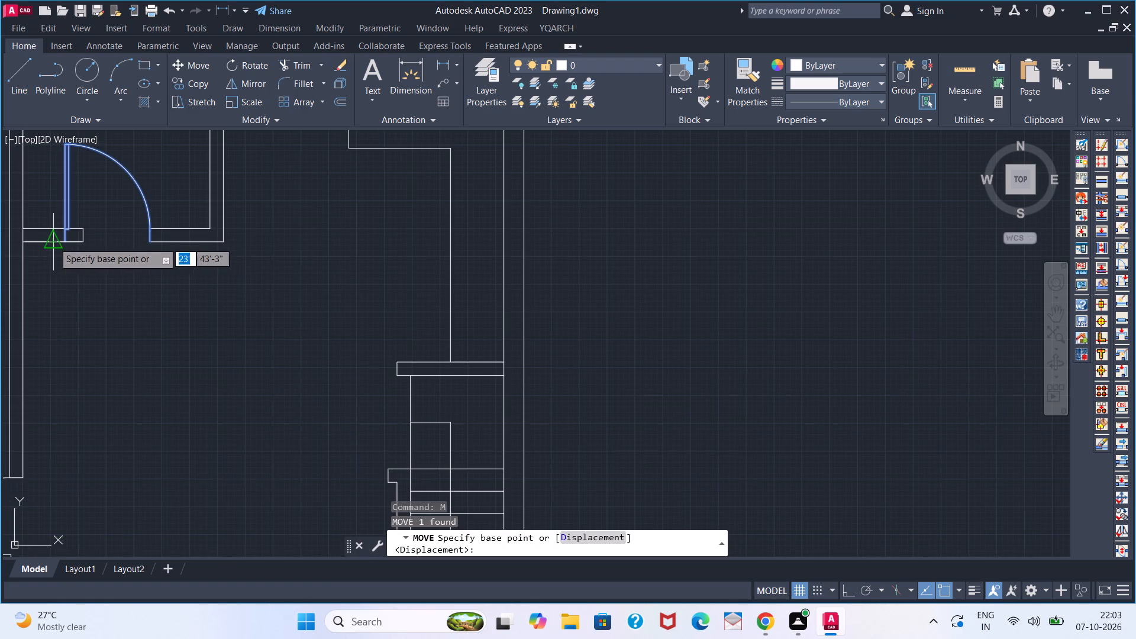
pyautogui.click(64, 241)
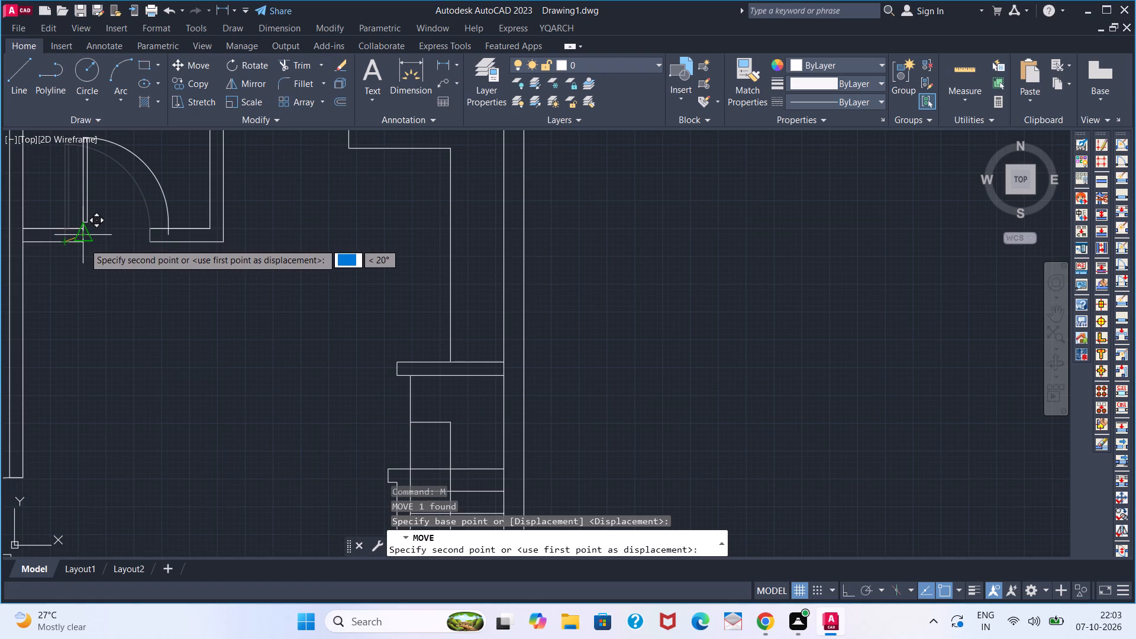
pyautogui.click(84, 248)
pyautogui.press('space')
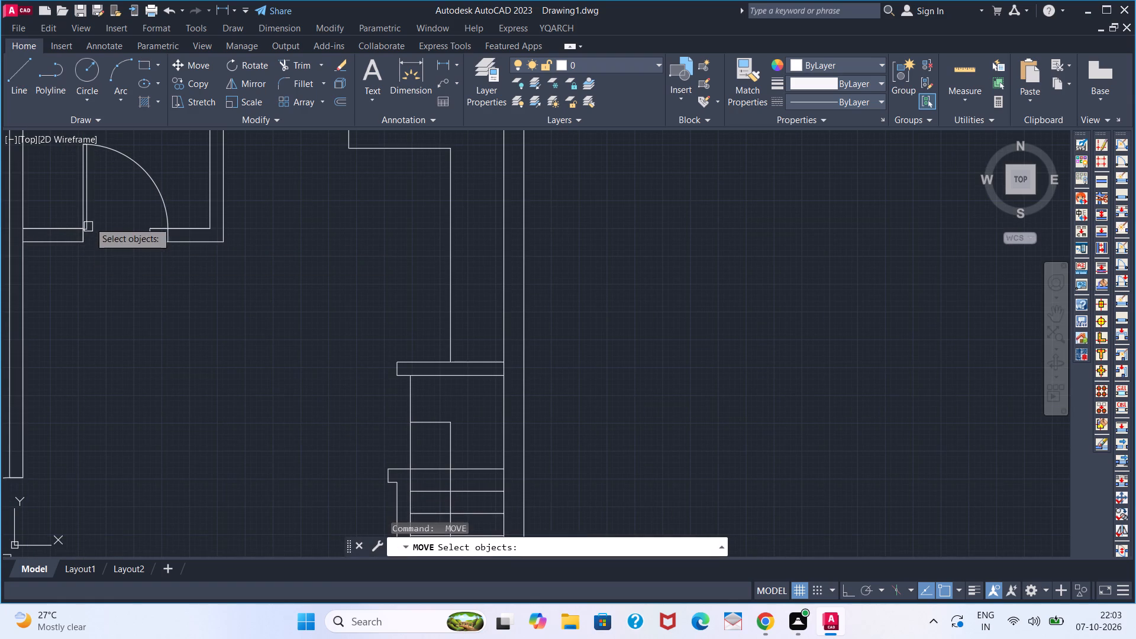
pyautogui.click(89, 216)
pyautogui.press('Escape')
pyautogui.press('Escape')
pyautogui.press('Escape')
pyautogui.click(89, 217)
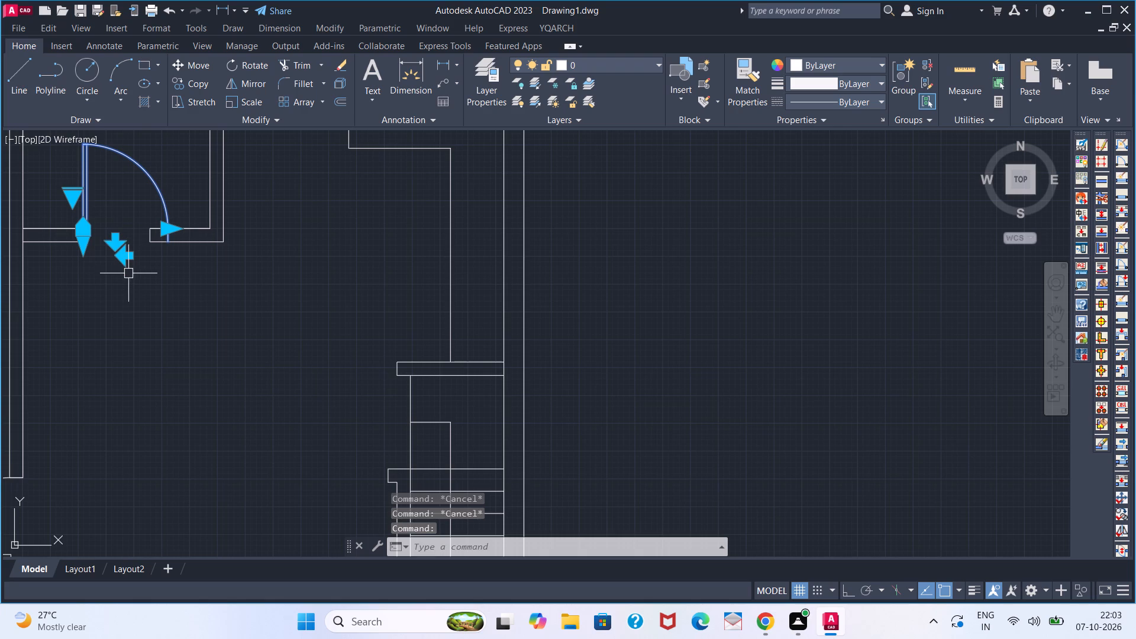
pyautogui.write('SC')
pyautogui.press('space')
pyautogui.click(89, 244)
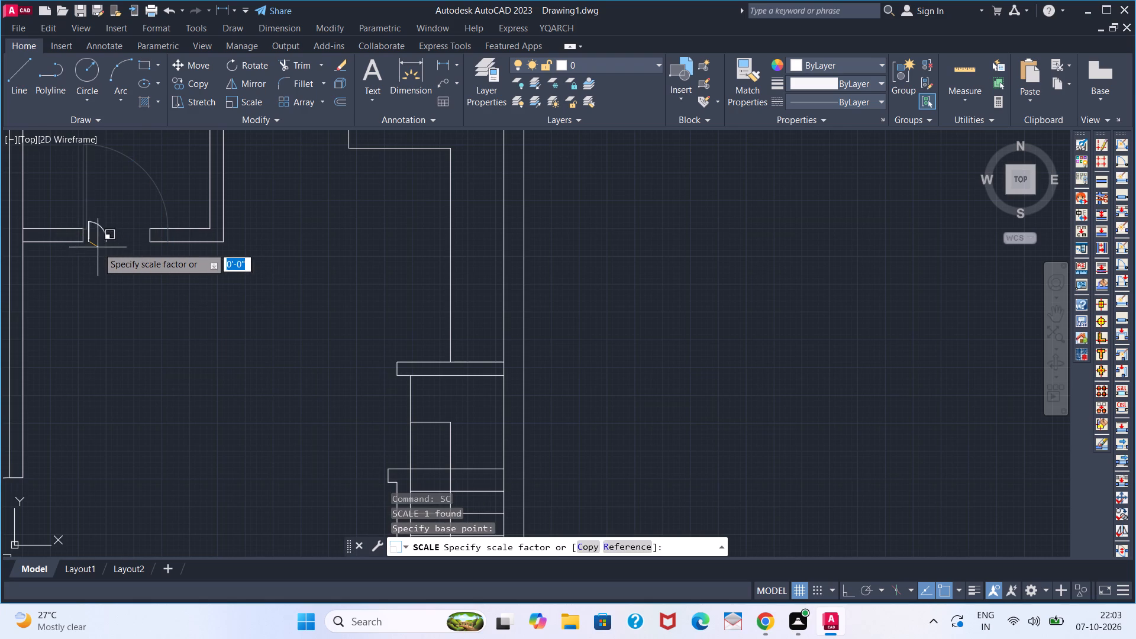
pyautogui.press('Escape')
# Scale the top small-room door from its lower hinge corner so its arc ends at the opening's right wall.
pyautogui.scroll(2, 83, 237)
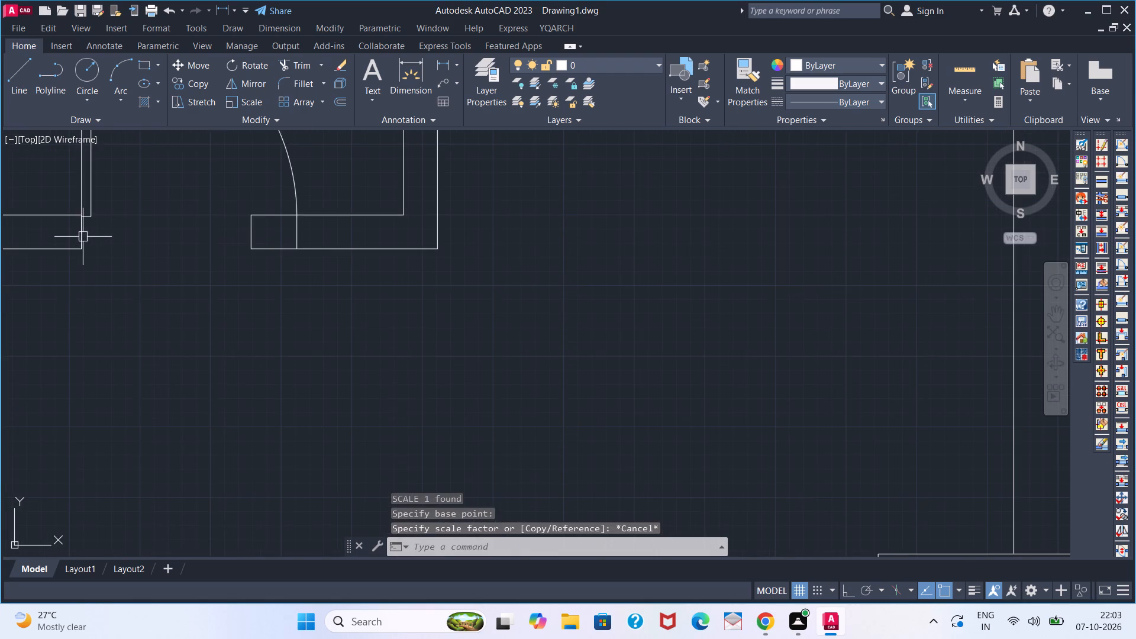
pyautogui.click(88, 227)
pyautogui.click(88, 204)
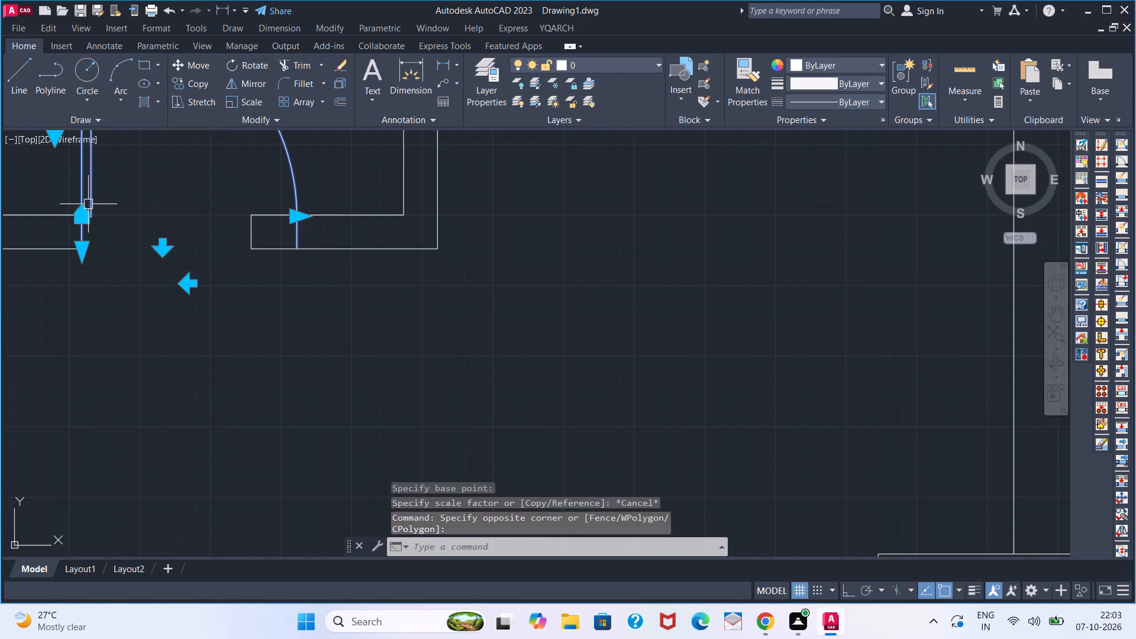
pyautogui.write('SC')
pyautogui.press('space')
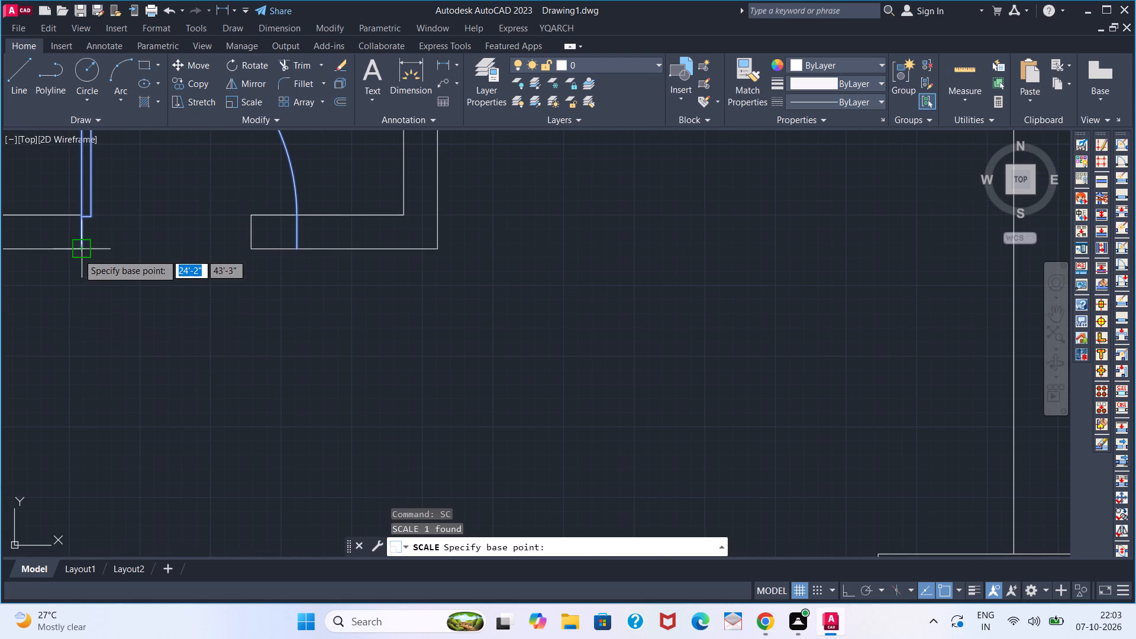
pyautogui.click(78, 254)
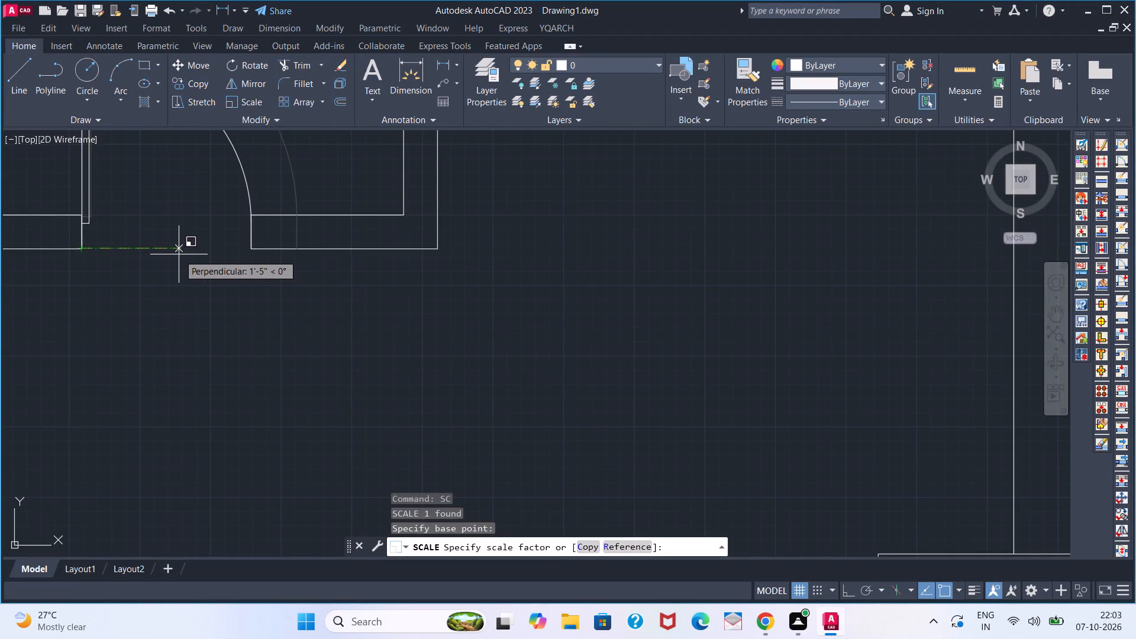
pyautogui.click(179, 254)
pyautogui.press('space')
pyautogui.press('space')
# Switch the toilet block outside the plan to the Round (Plan) view.
pyautogui.scroll(-4, 176, 256)
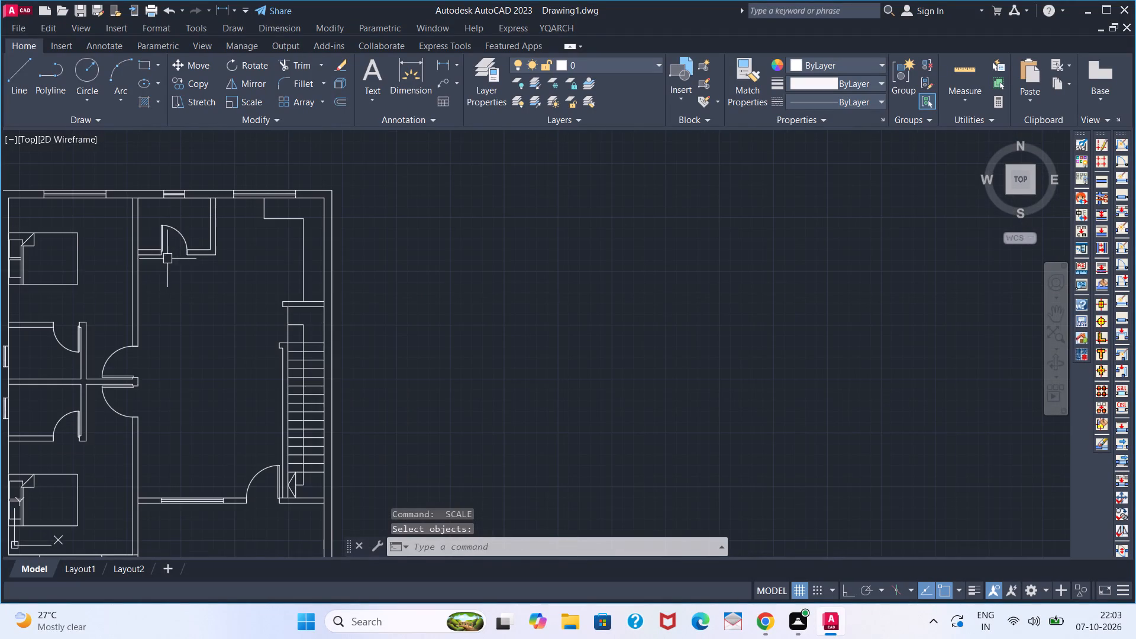
pyautogui.moveTo(169, 237); pyautogui.dragTo(334, 196, button='middle')
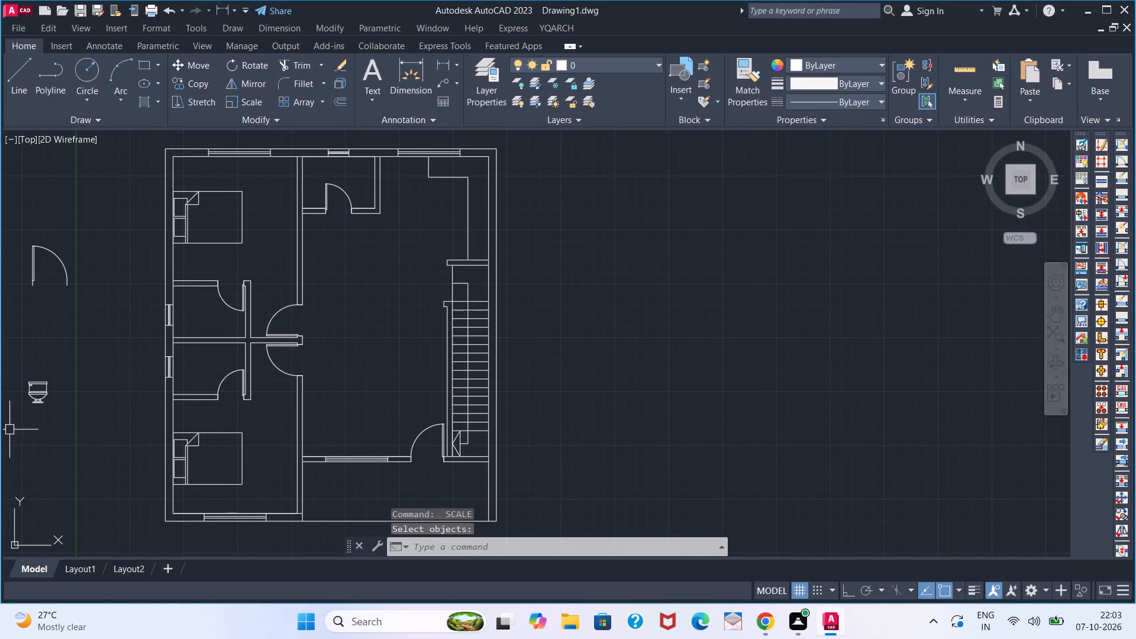
pyautogui.click(44, 383)
pyautogui.click(21, 407)
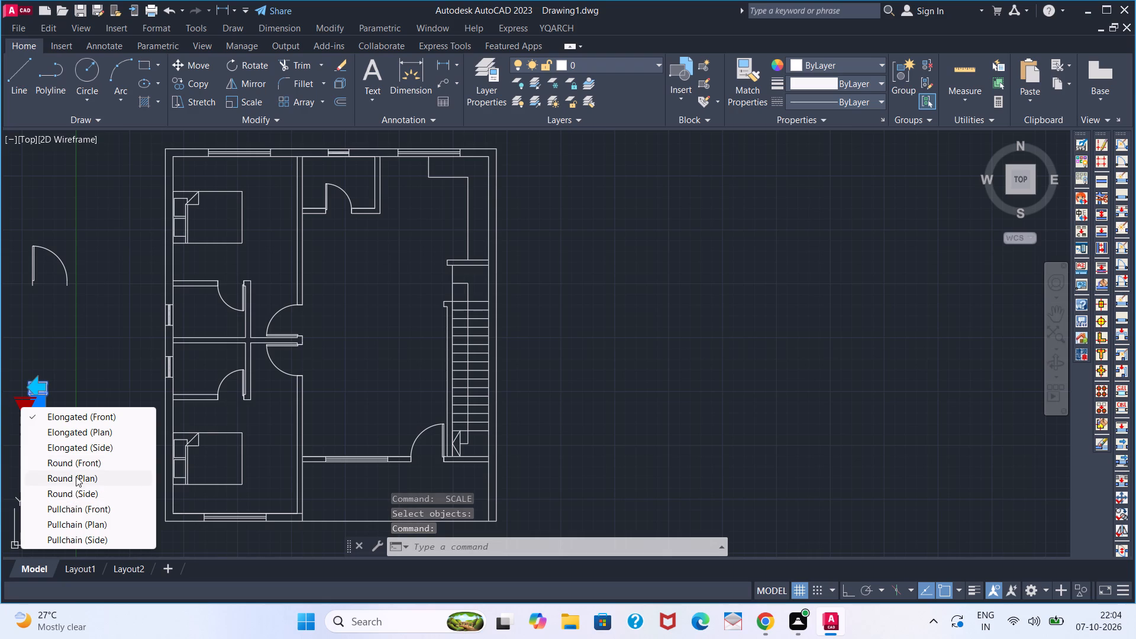
pyautogui.click(76, 476)
# Copy the toilet block into the top small room, between its left wall and the door.
pyautogui.write('CO')
pyautogui.press('Return')
pyautogui.click(47, 413)
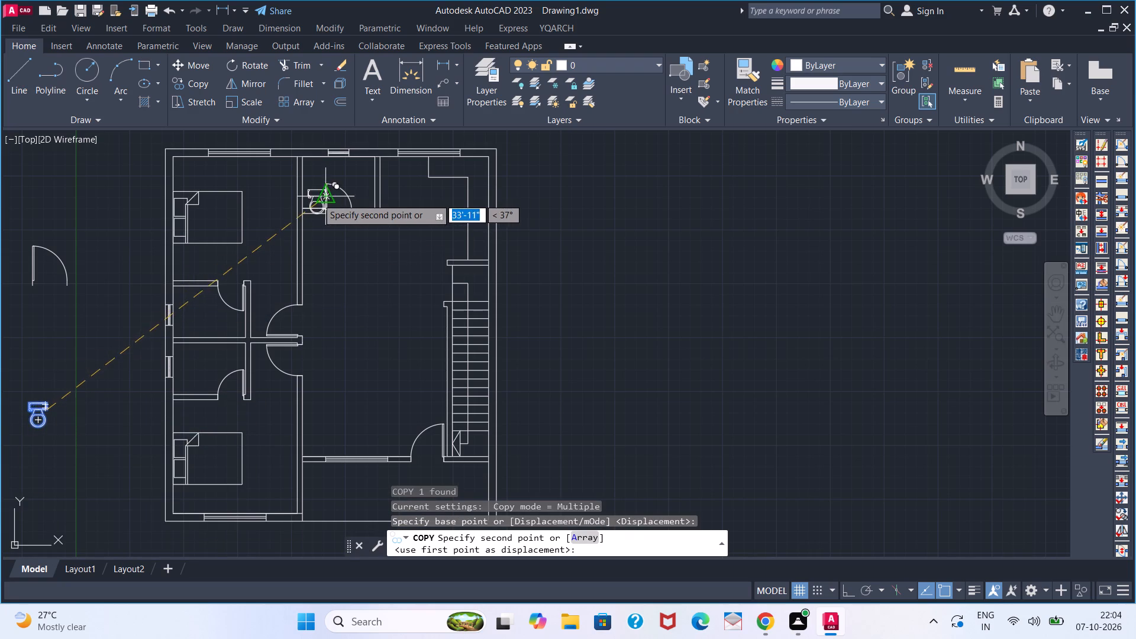
pyautogui.scroll(3, 317, 198)
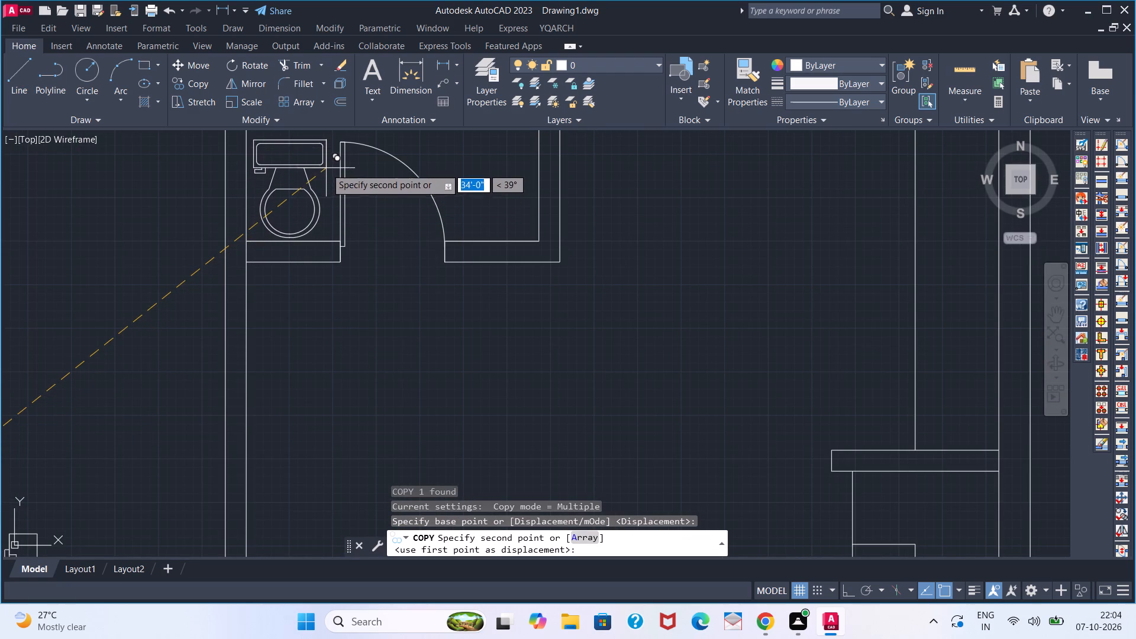
pyautogui.click(326, 168)
pyautogui.press('space')
# Rotate the toilet in the top small room by 180 degrees with Ortho on, so its tank faces the lower wall.
pyautogui.click(316, 163)
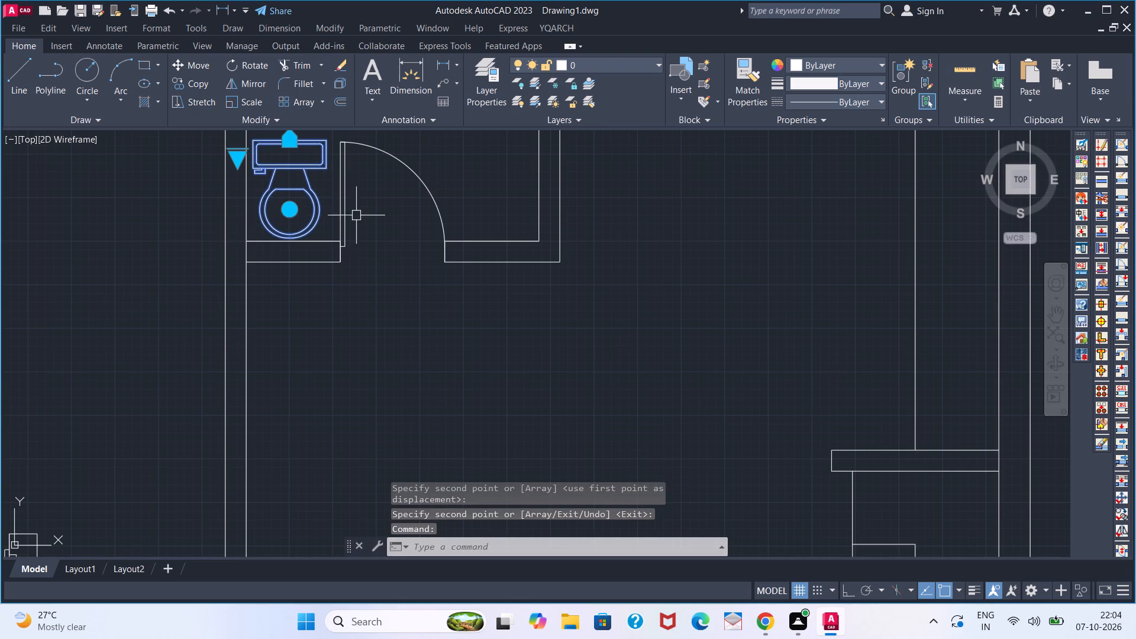
pyautogui.press('e')
pyautogui.press('Escape')
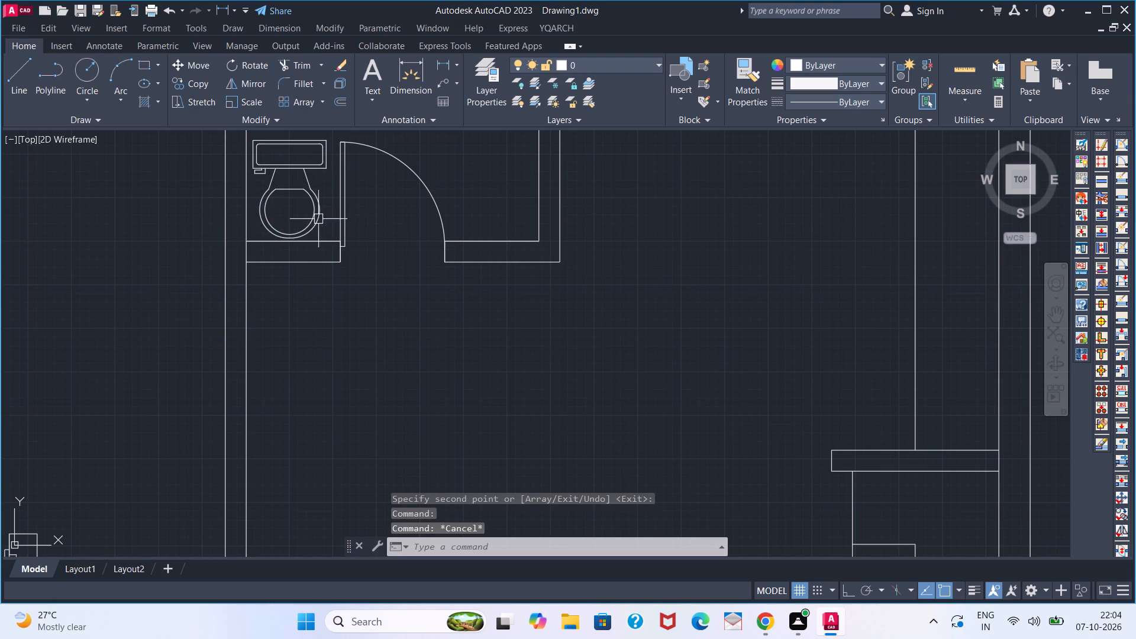
pyautogui.click(318, 218)
pyautogui.press('r')
pyautogui.press('o')
pyautogui.press('Return')
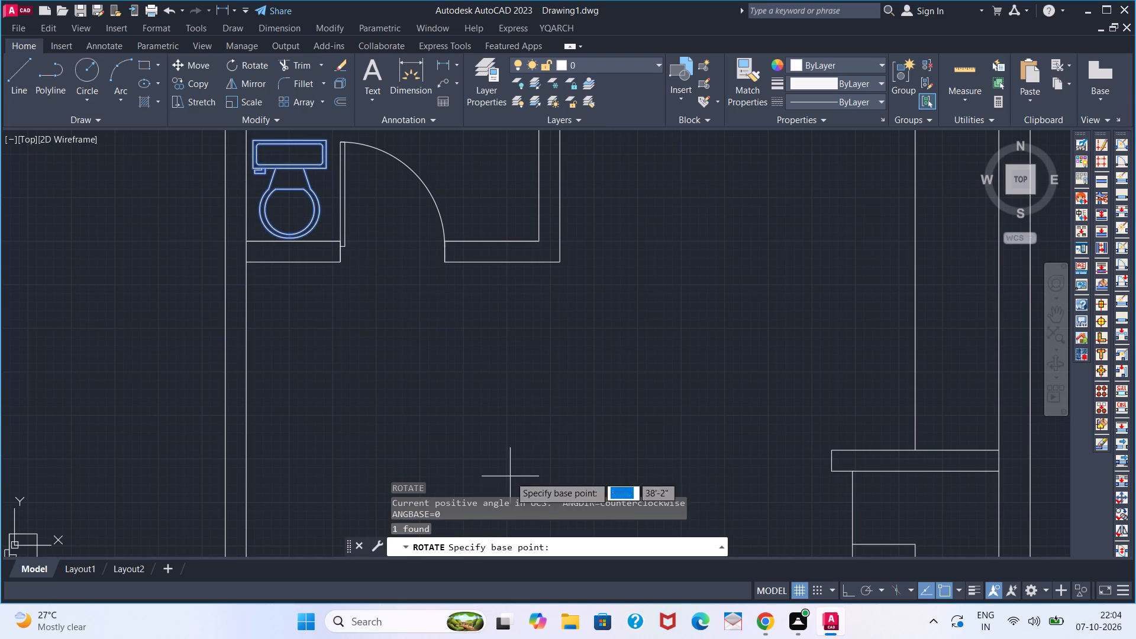
pyautogui.click(847, 590)
pyautogui.click(304, 192)
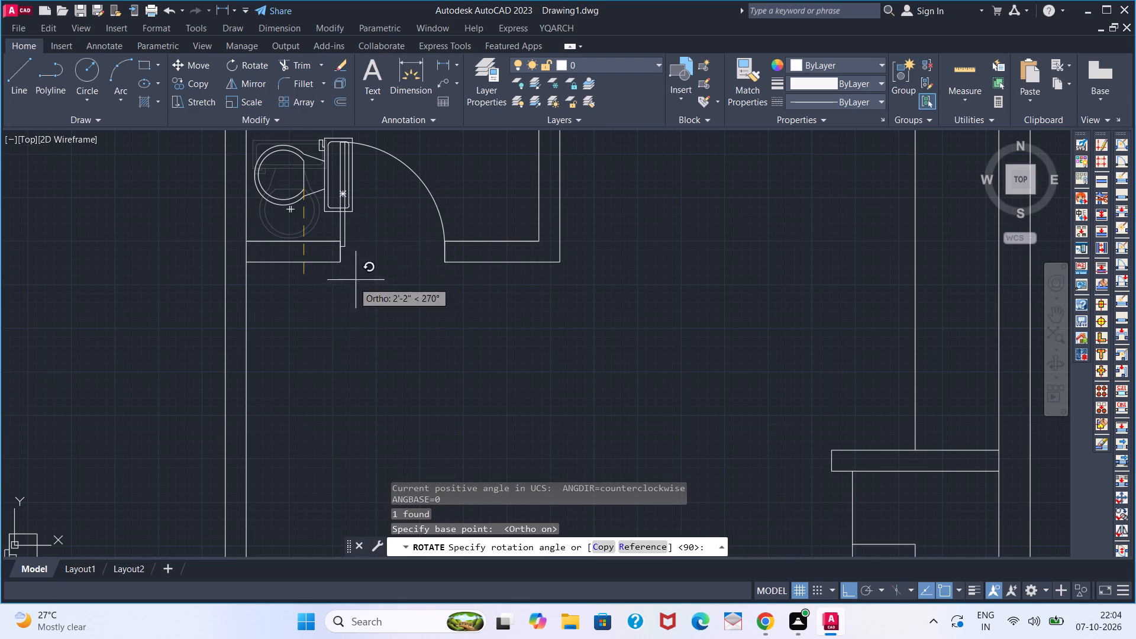
pyautogui.click(123, 301)
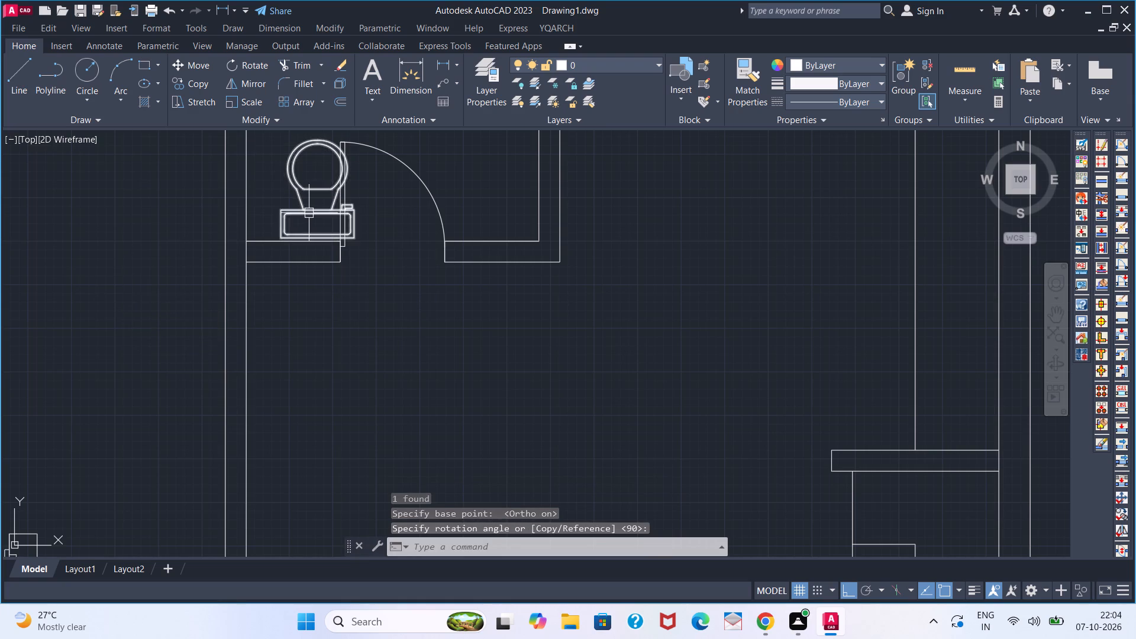
# Move the rotated toilet so its tank corner sits in the lower-left inner corner of the top small room.
pyautogui.click(309, 212)
pyautogui.press('m')
pyautogui.press('Return')
pyautogui.scroll(2, 286, 234)
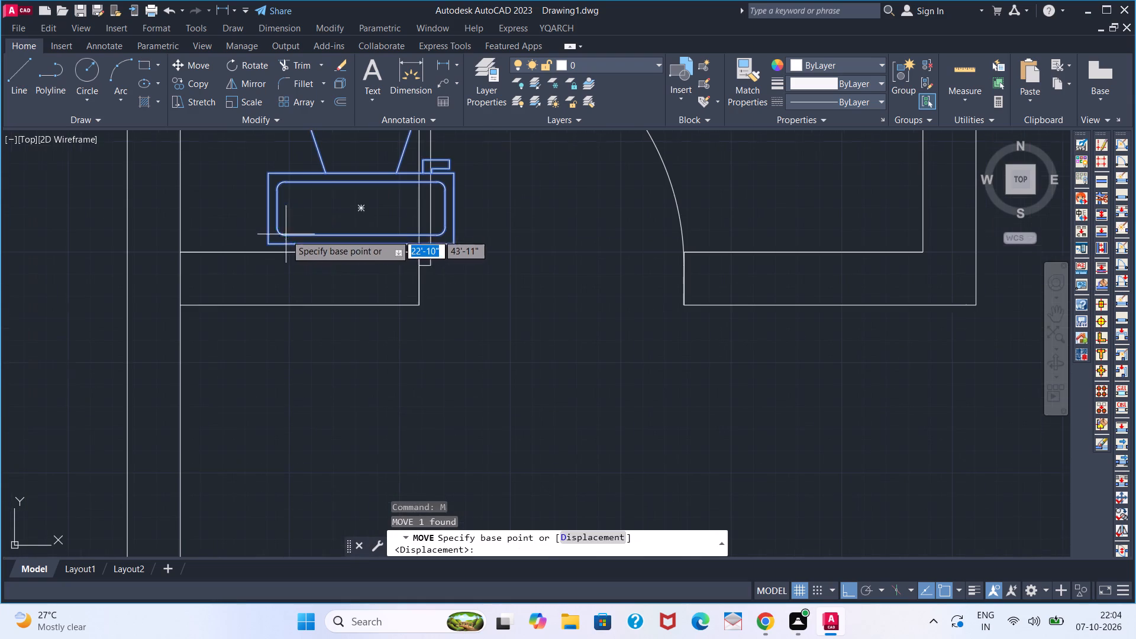
pyautogui.moveTo(268, 243); pyautogui.dragTo(247, 246)
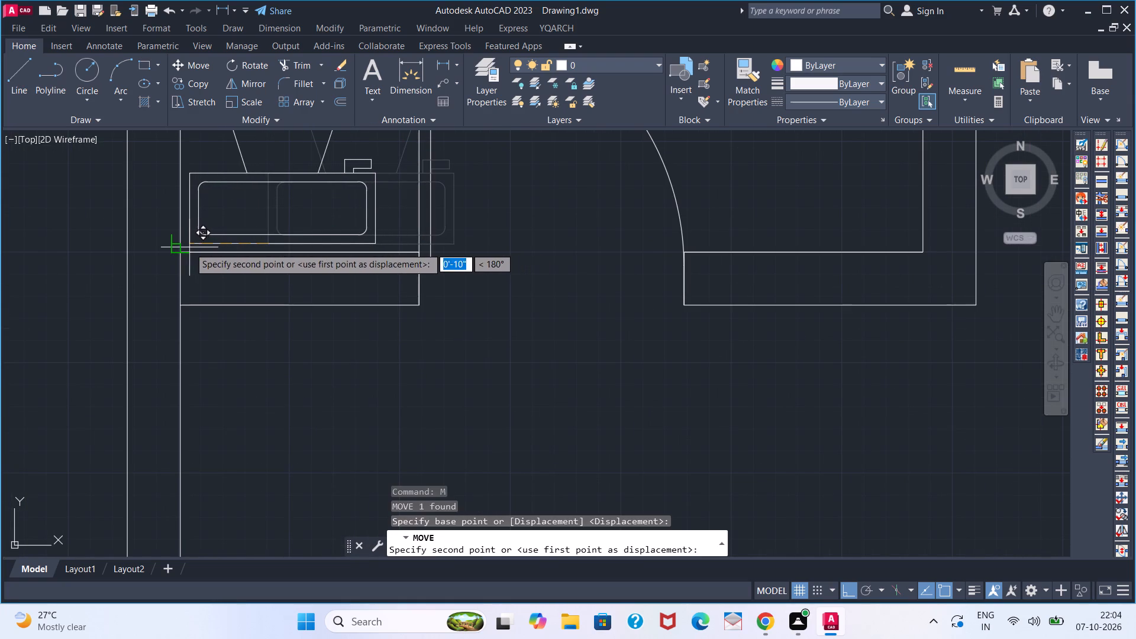
pyautogui.click(189, 247)
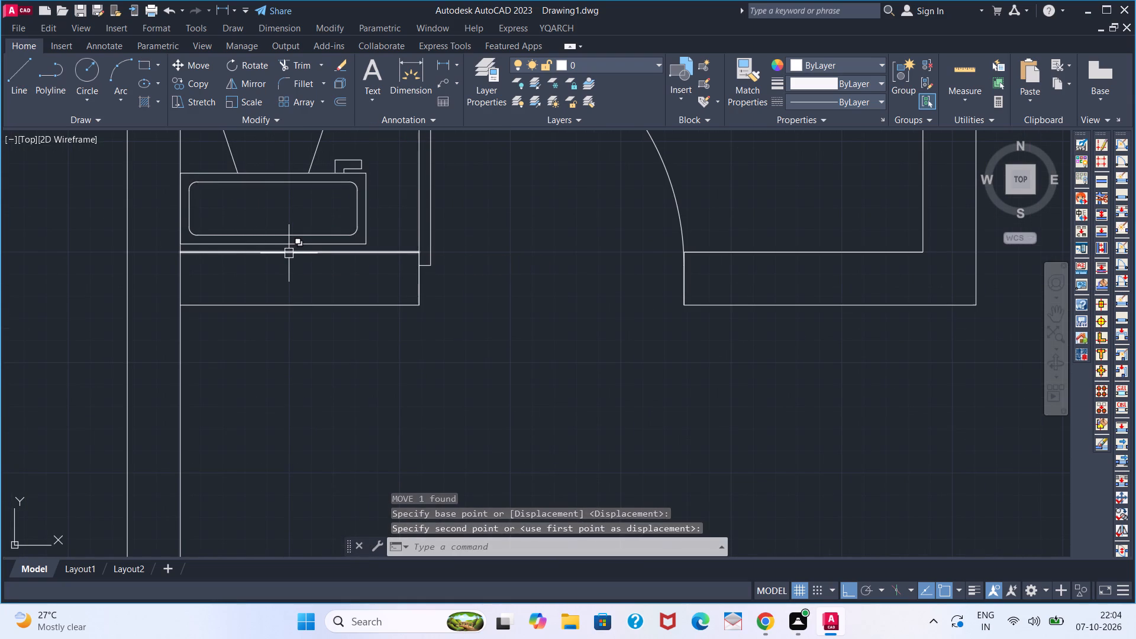
pyautogui.click(197, 240)
pyautogui.press('m')
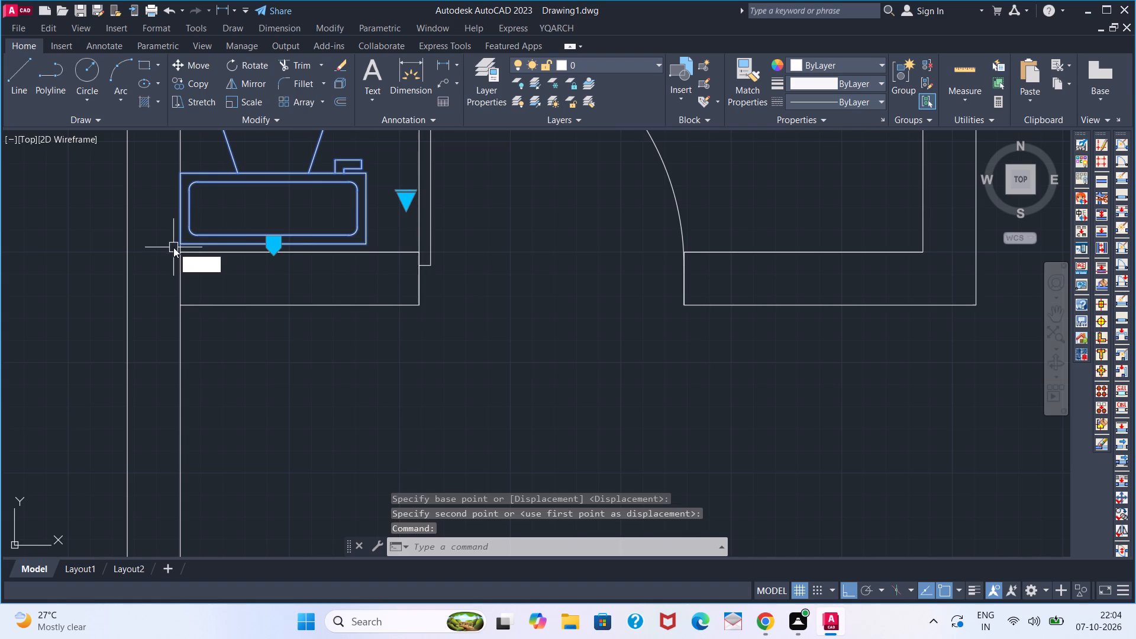
pyautogui.press('Return')
pyautogui.click(172, 243)
pyautogui.click(176, 250)
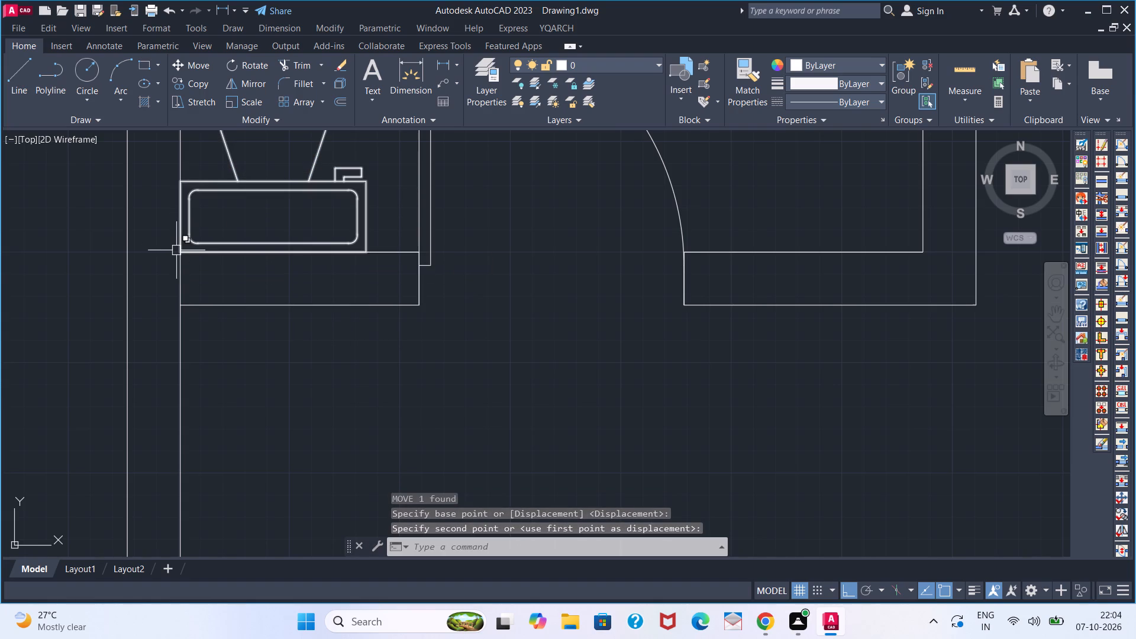
pyautogui.press('Escape')
# Copy the spare toilet outside the plan into the lower of the two left-side small rooms, with its tank against the dividing wall.
pyautogui.scroll(-4, 328, 246)
pyautogui.moveTo(412, 367); pyautogui.dragTo(441, 334, button='middle')
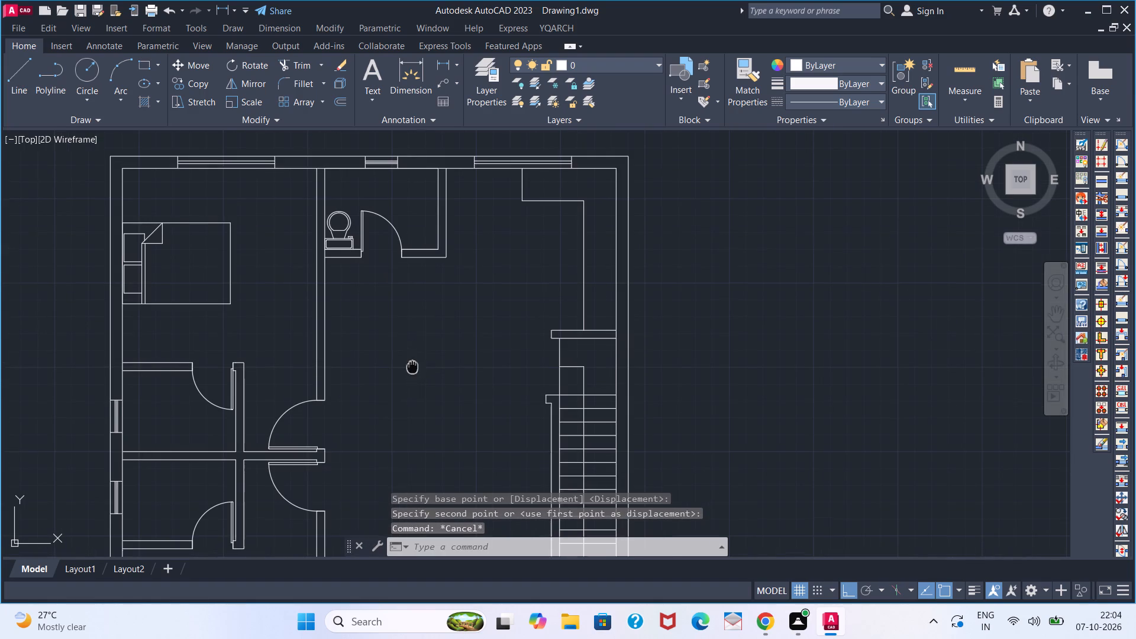
pyautogui.moveTo(441, 334); pyautogui.dragTo(476, 302, button='middle')
pyautogui.scroll(-2, 435, 341)
pyautogui.moveTo(429, 380); pyautogui.dragTo(476, 337, button='middle')
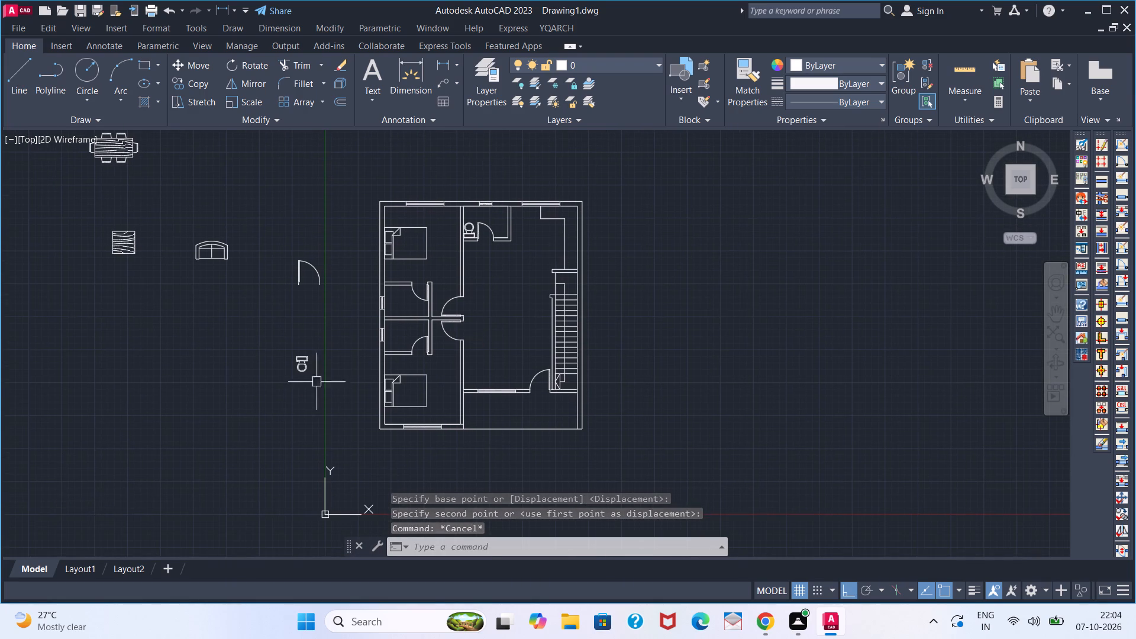
pyautogui.click(305, 353)
pyautogui.press('c')
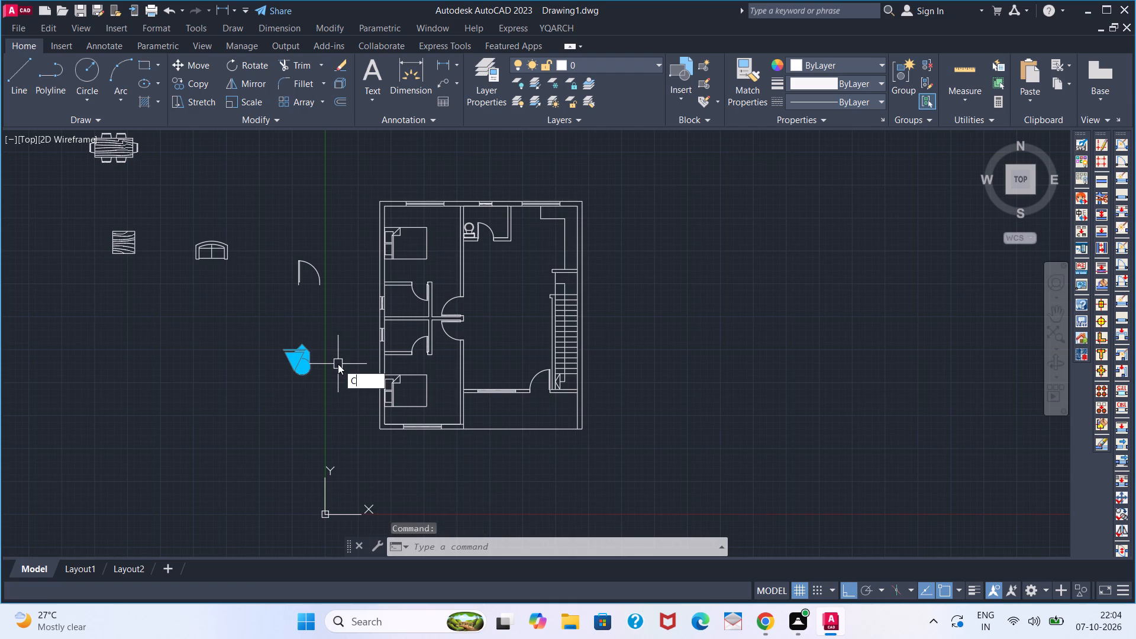
pyautogui.press('o')
pyautogui.press('Return')
pyautogui.click(313, 351)
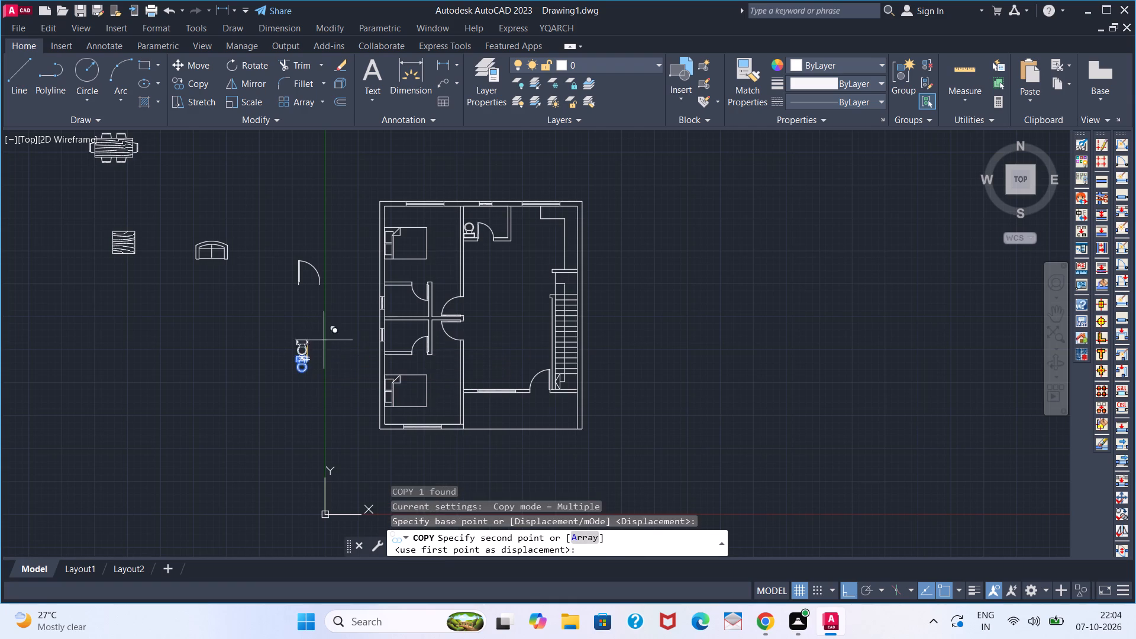
pyautogui.scroll(2, 390, 293)
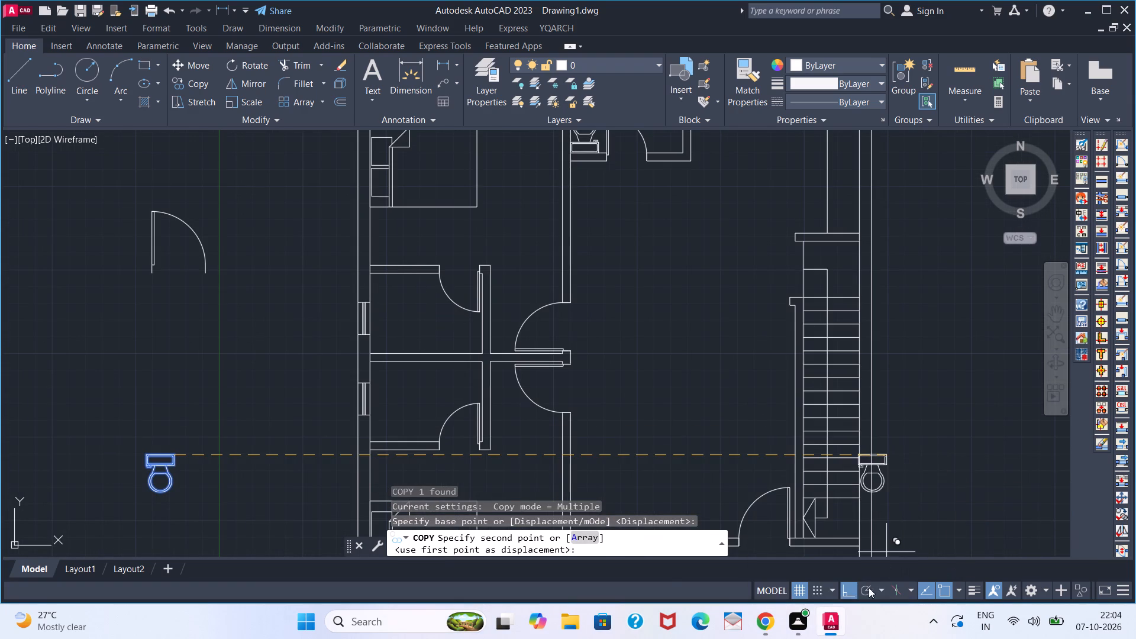
pyautogui.click(848, 590)
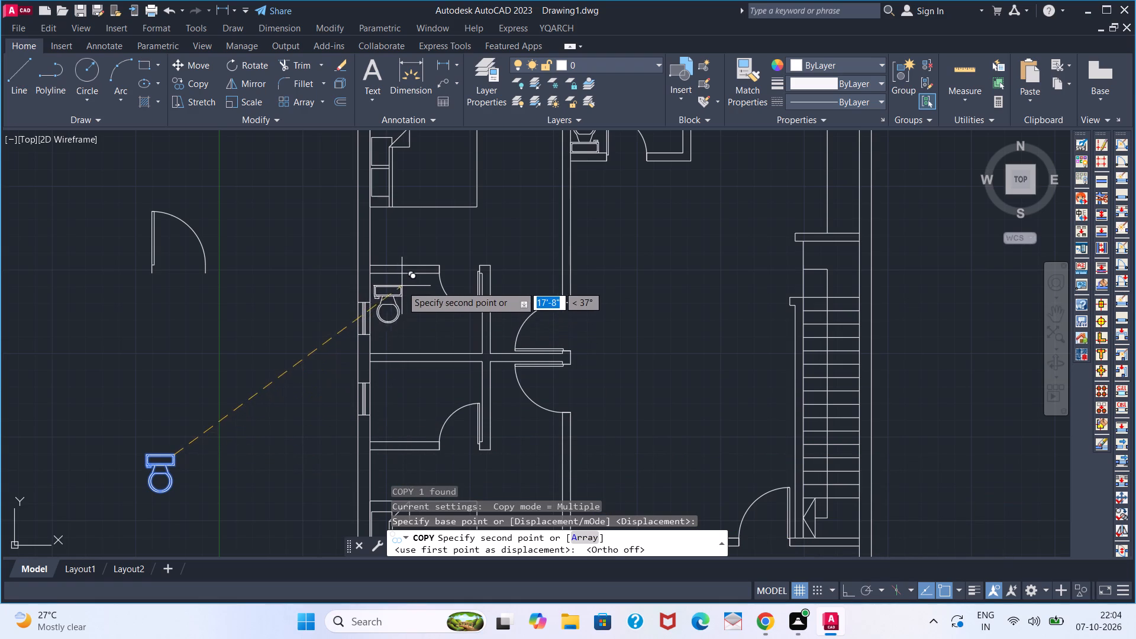
pyautogui.scroll(2, 402, 286)
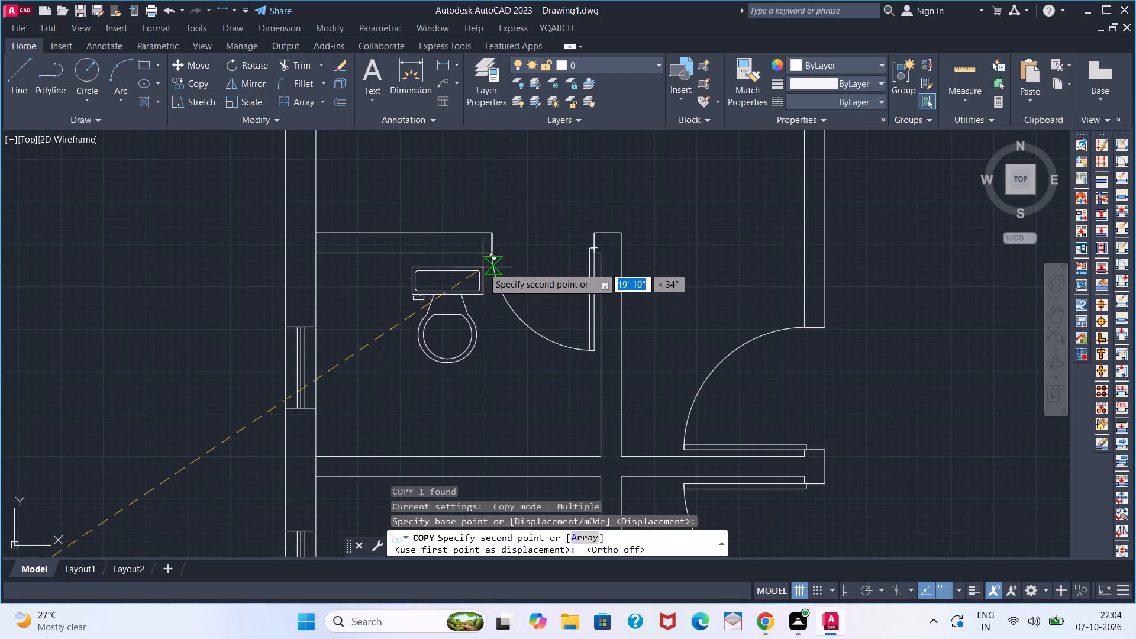
pyautogui.moveTo(500, 466); pyautogui.dragTo(498, 254, button='middle')
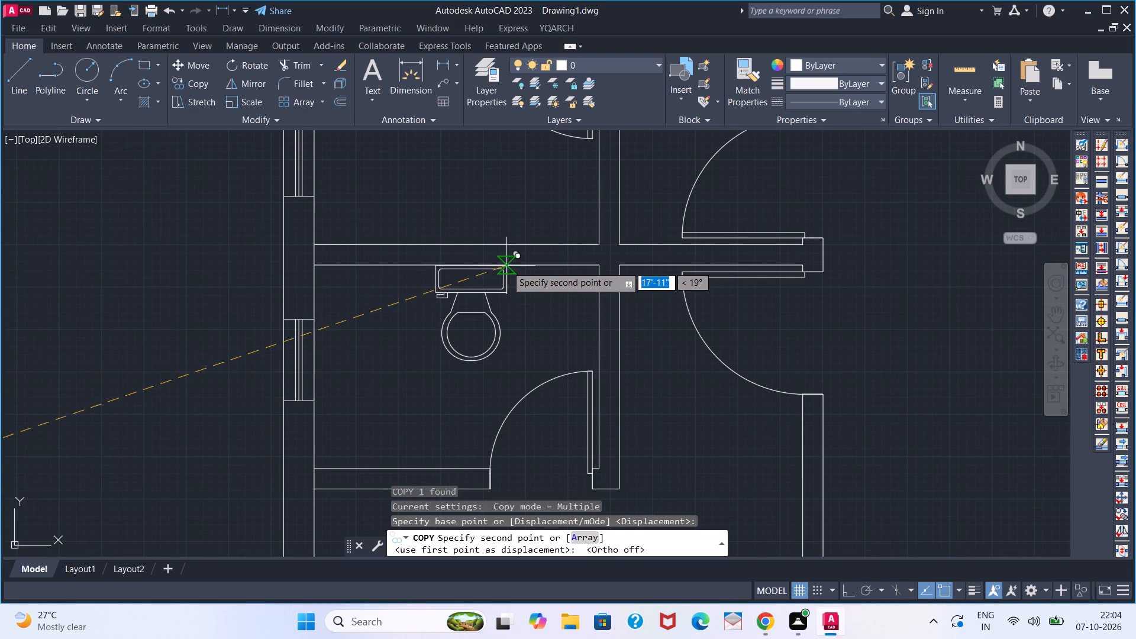
pyautogui.click(508, 266)
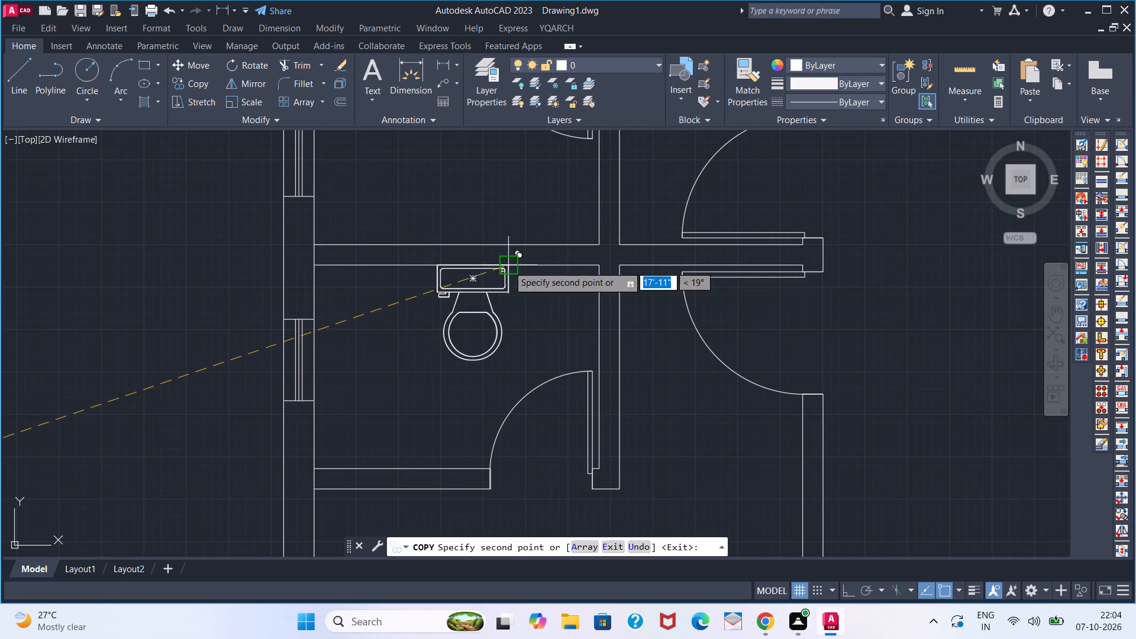
pyautogui.press('Escape')
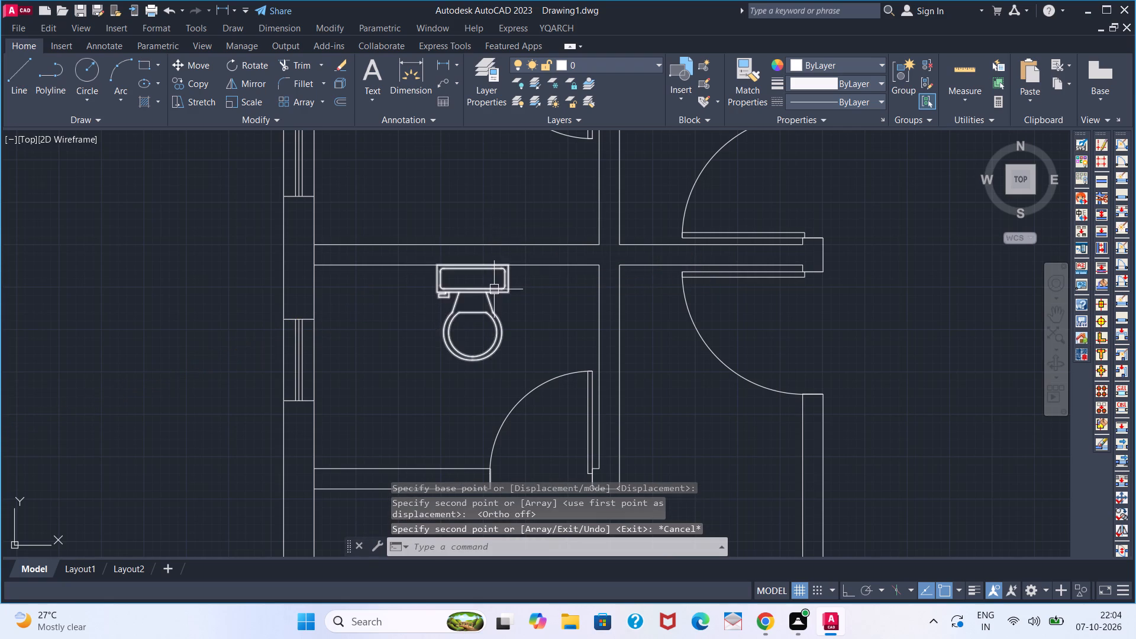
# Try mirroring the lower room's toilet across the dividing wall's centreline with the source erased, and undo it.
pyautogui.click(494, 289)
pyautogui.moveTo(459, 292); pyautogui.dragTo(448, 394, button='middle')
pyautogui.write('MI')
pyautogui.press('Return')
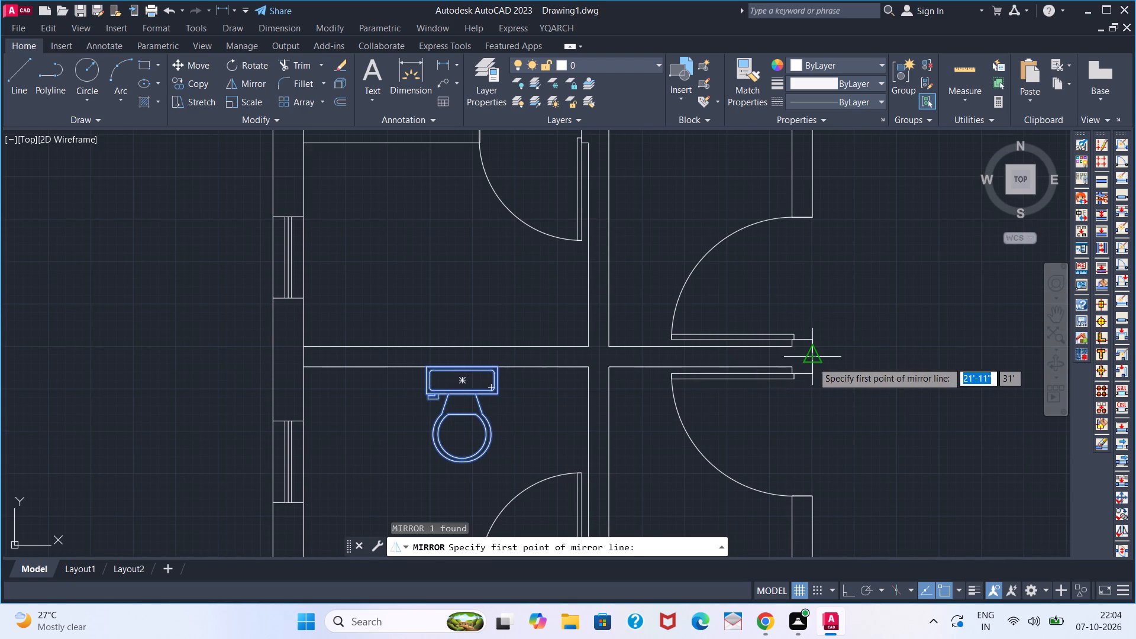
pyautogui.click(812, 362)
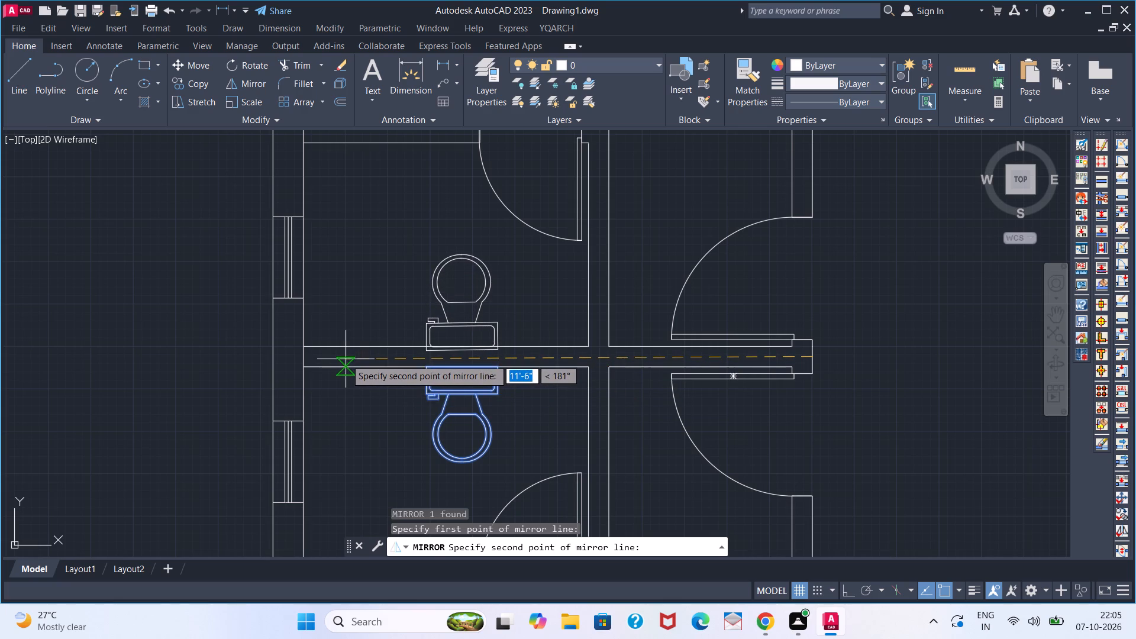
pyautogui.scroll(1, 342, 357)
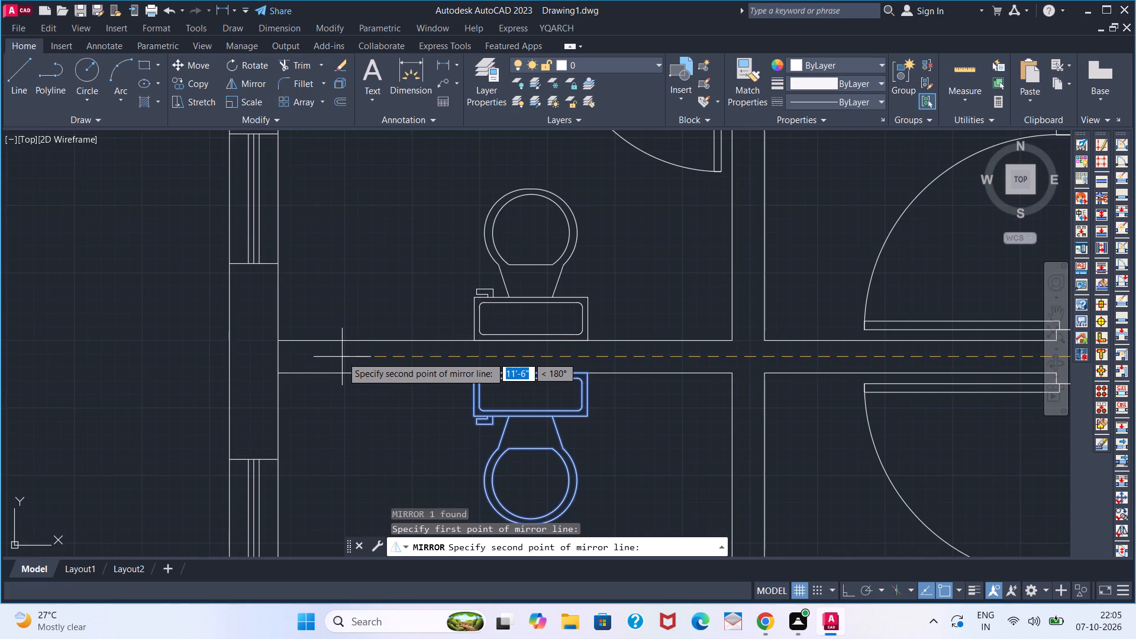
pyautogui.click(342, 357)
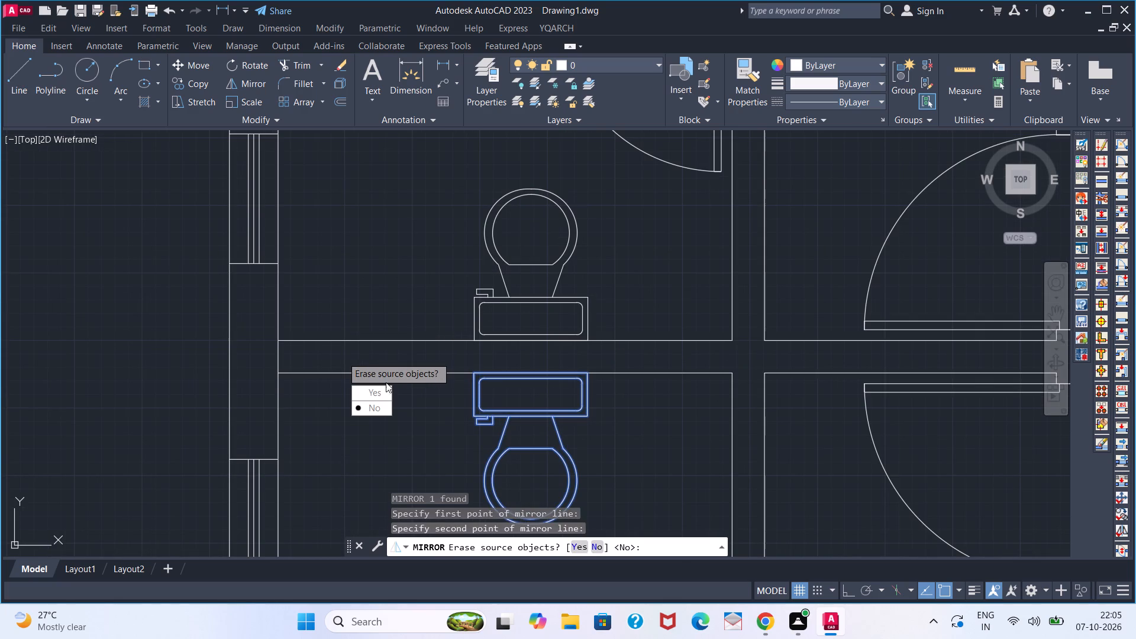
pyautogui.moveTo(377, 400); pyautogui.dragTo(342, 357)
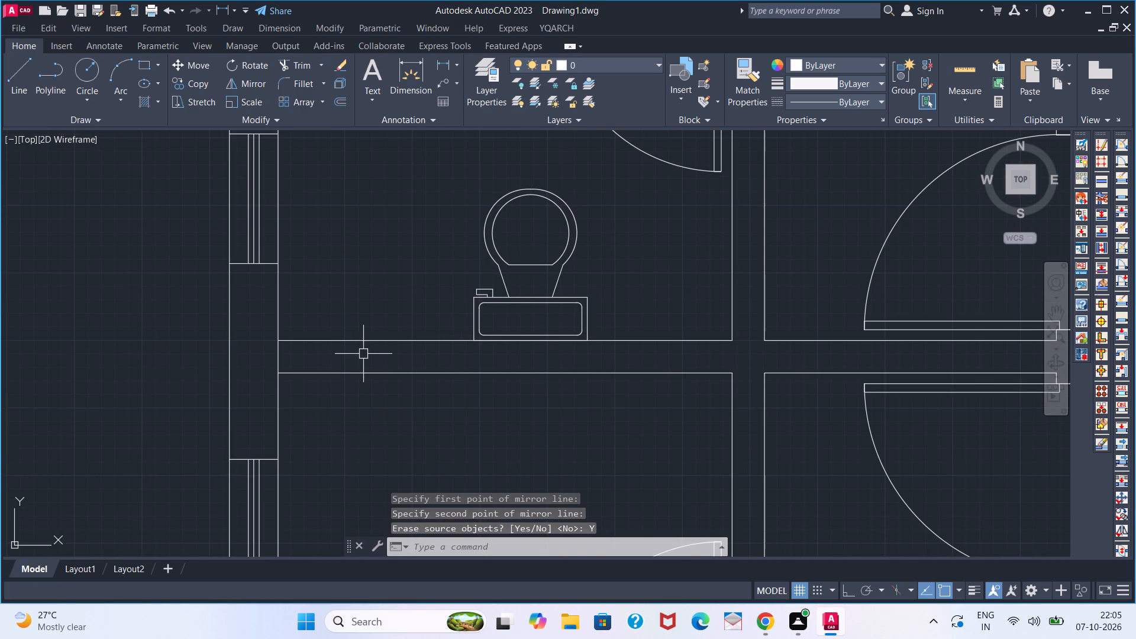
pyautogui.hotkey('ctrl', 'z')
# Mirror the lower room's toilet across the dividing wall's horizontal centreline with Ortho on, keeping the source object.
pyautogui.click(451, 399)
pyautogui.write('MI')
pyautogui.press('Return')
pyautogui.click(810, 354)
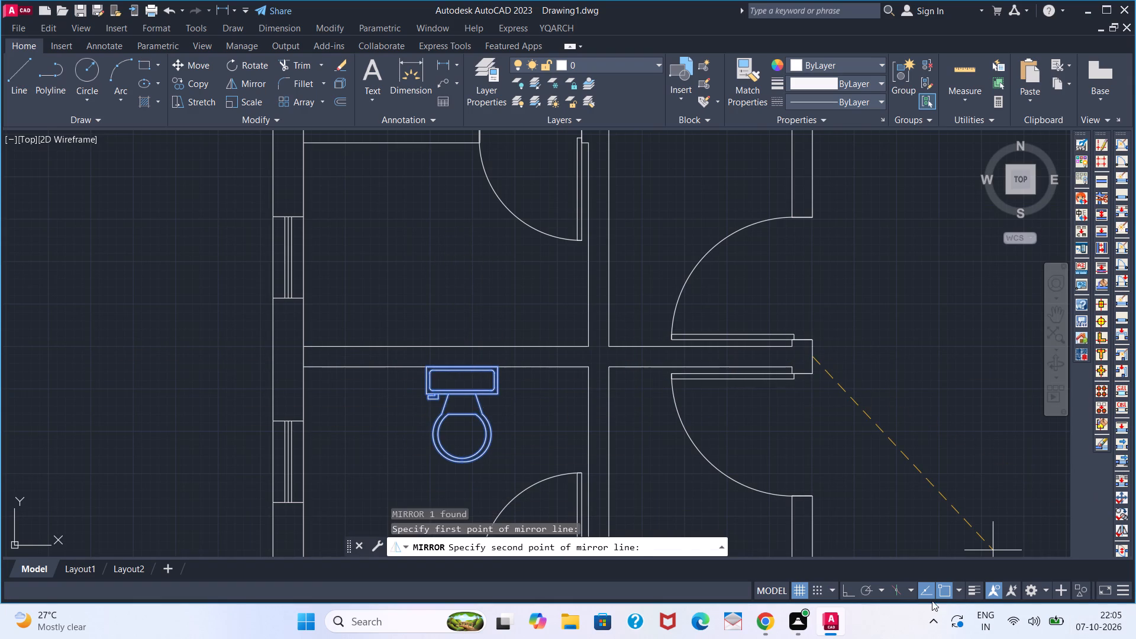
pyautogui.click(844, 595)
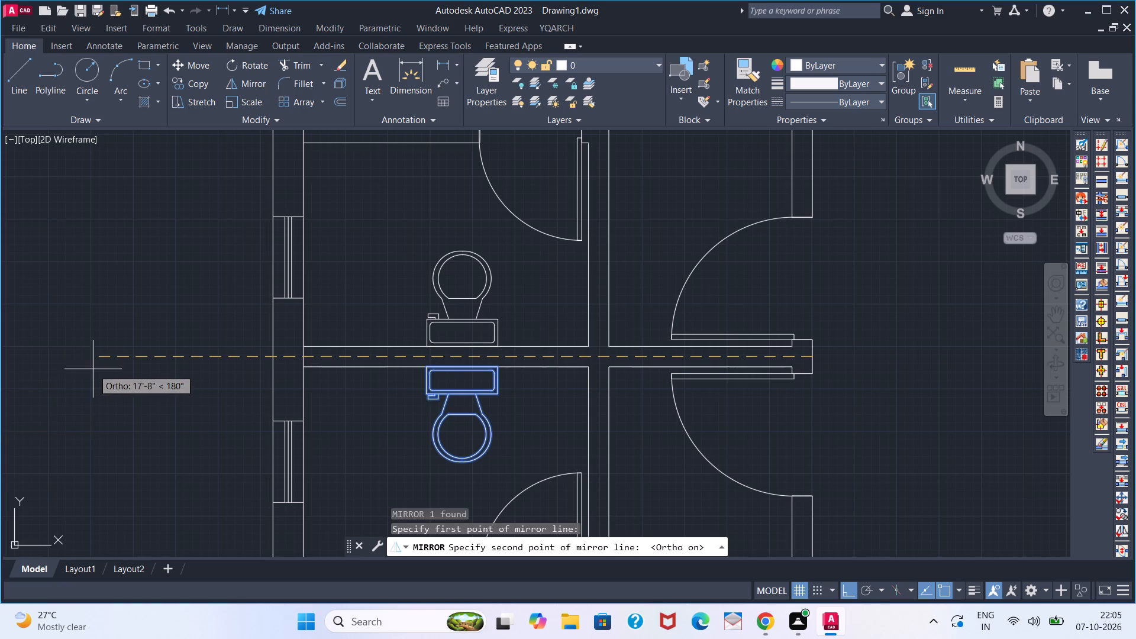
pyautogui.click(93, 369)
pyautogui.moveTo(122, 419); pyautogui.dragTo(93, 369)
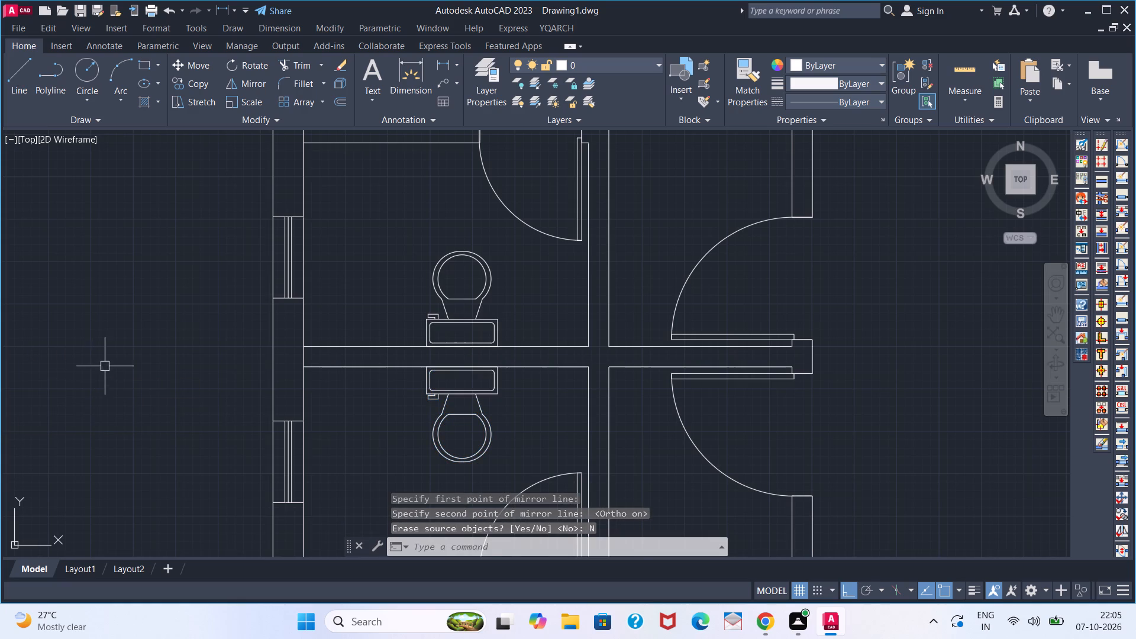
# Delete the spare toilet and door blocks outside the plan.
pyautogui.scroll(-3, 362, 289)
pyautogui.click(224, 376)
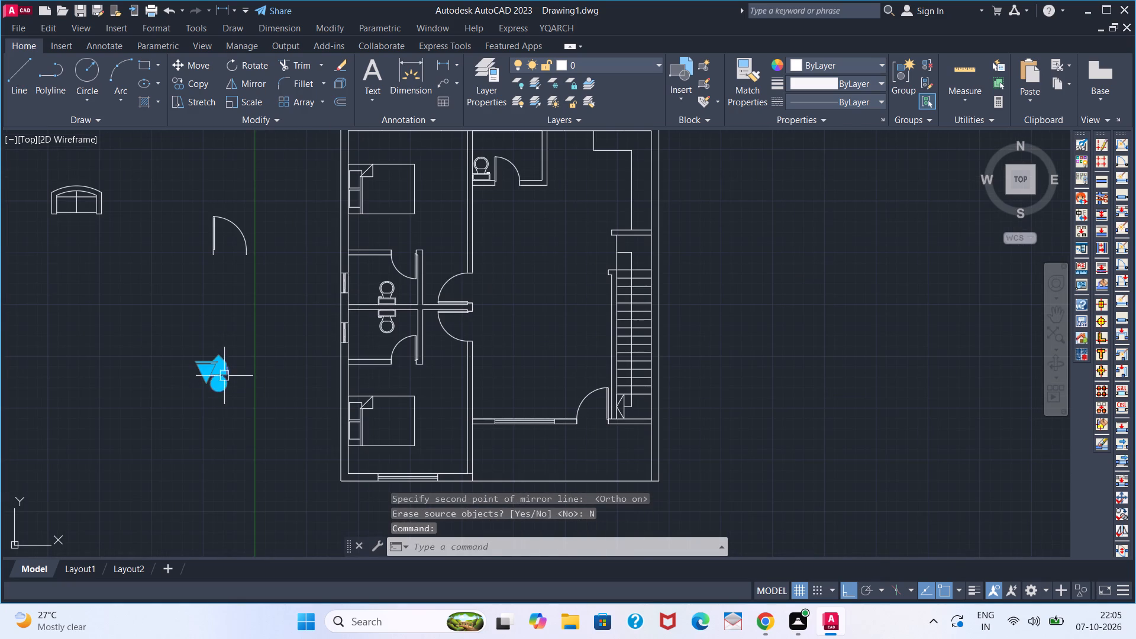
pyautogui.press('Delete')
pyautogui.scroll(-2, 173, 345)
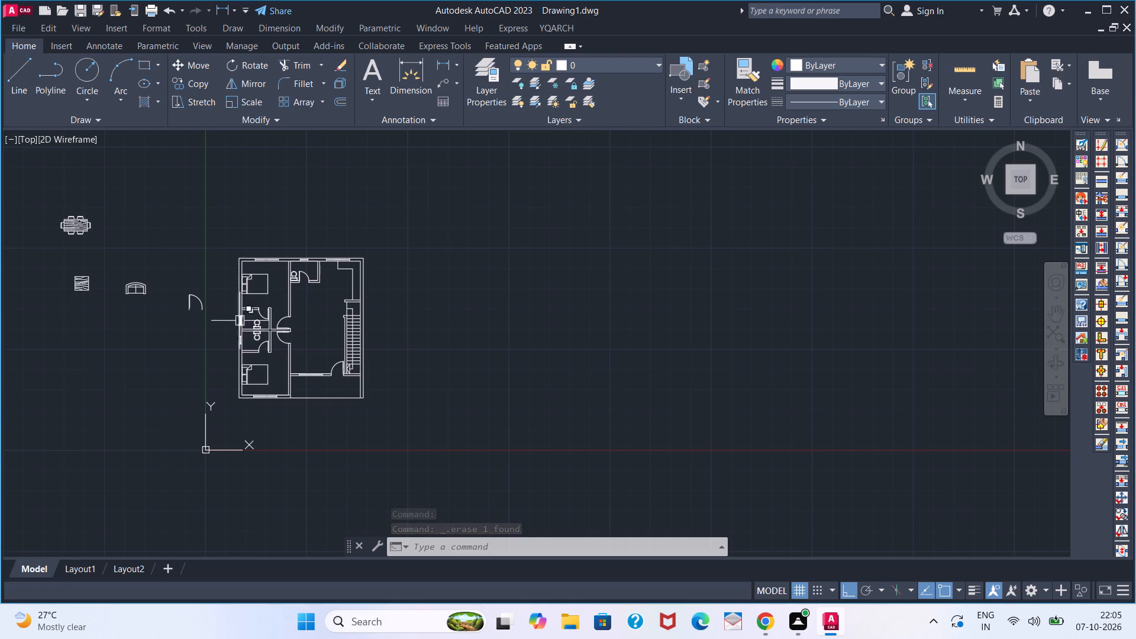
pyautogui.scroll(2, 249, 318)
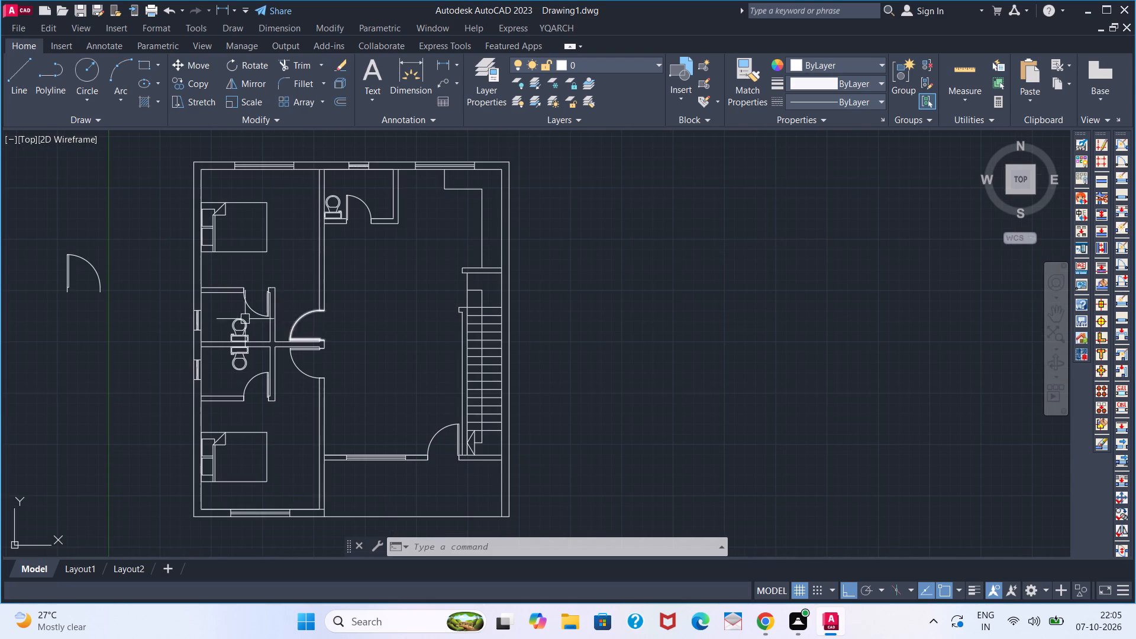
pyautogui.click(98, 287)
pyautogui.press('Delete')
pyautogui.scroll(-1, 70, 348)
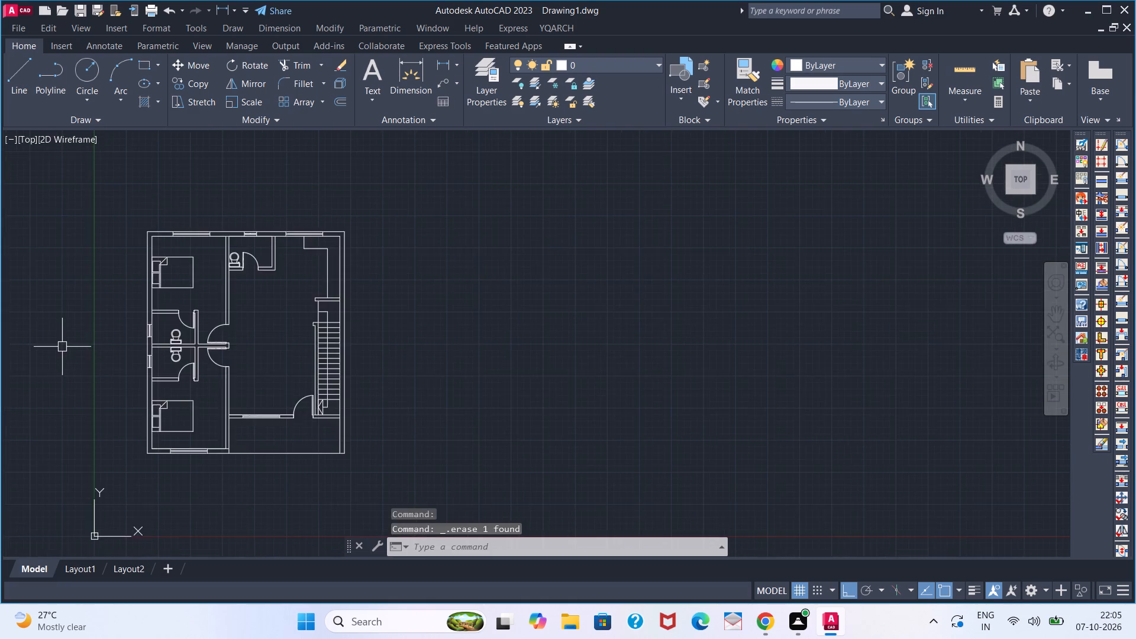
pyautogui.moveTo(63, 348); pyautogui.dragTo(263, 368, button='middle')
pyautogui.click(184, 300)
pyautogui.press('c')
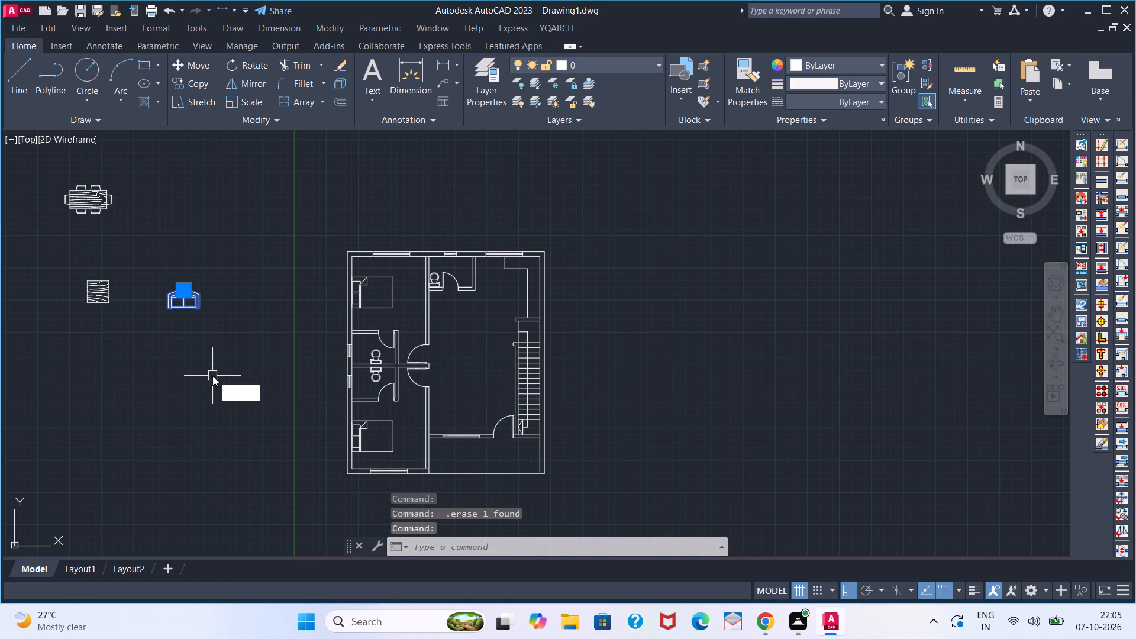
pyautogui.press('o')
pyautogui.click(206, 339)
# Rotate the spare sofa outside the plan by 180 degrees so its curved back faces down.
pyautogui.click(190, 304)
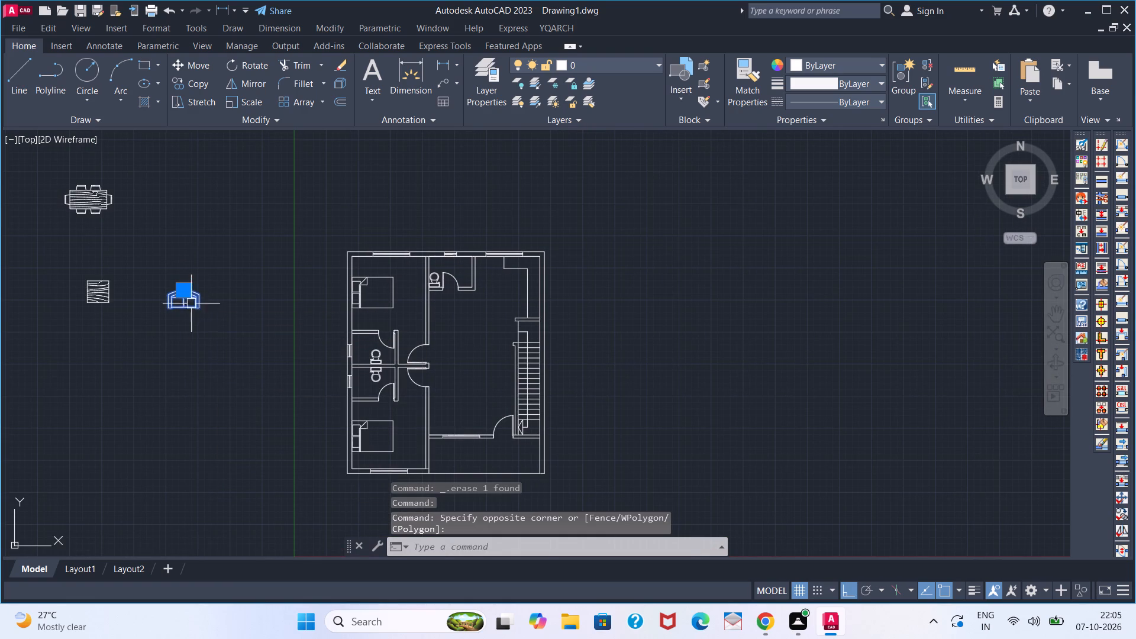
pyautogui.write('RO')
pyautogui.press('Return')
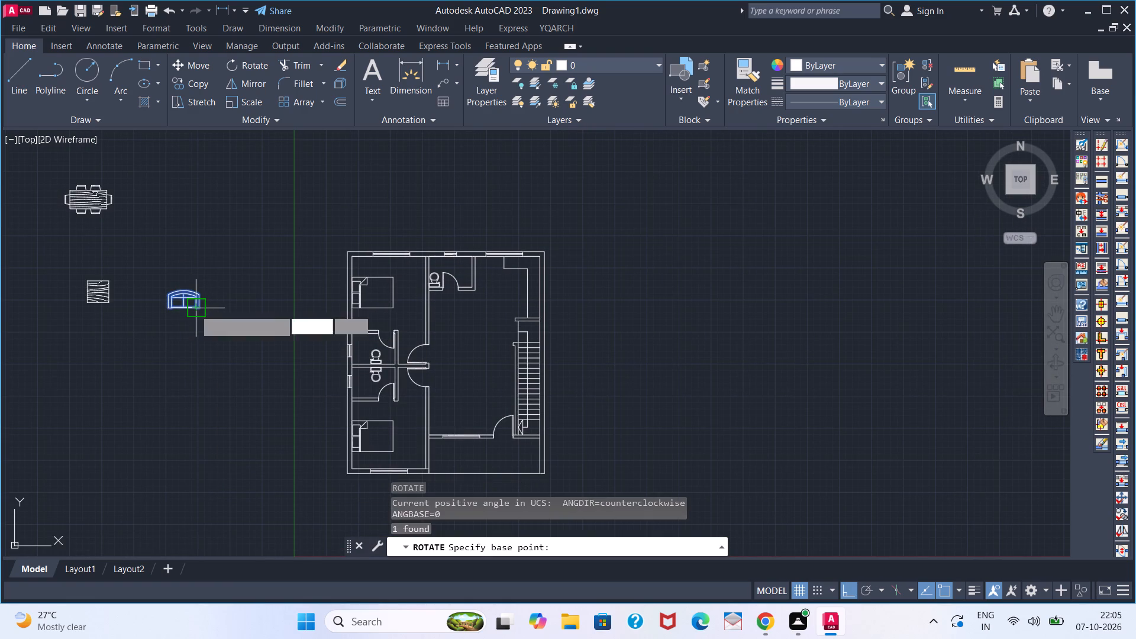
pyautogui.click(195, 309)
pyautogui.click(59, 351)
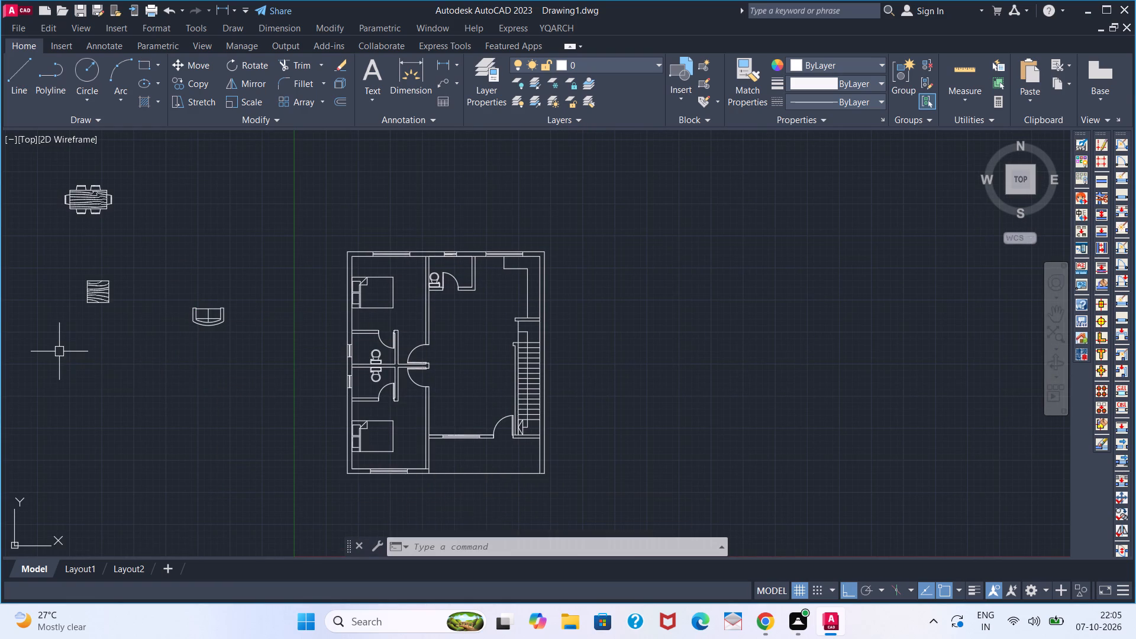
# Copy the spare sofa into the living area in front of the front-wall window, with Ortho and object snap off.
pyautogui.click(232, 321)
pyautogui.click(166, 319)
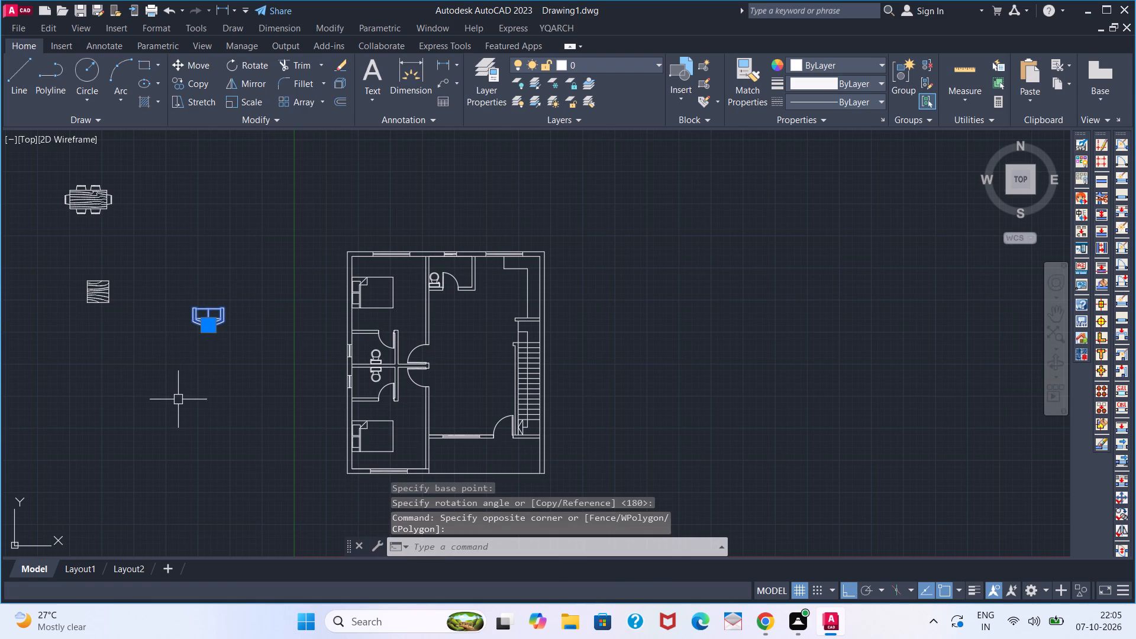
pyautogui.write('CO')
pyautogui.press('Return')
pyautogui.click(207, 338)
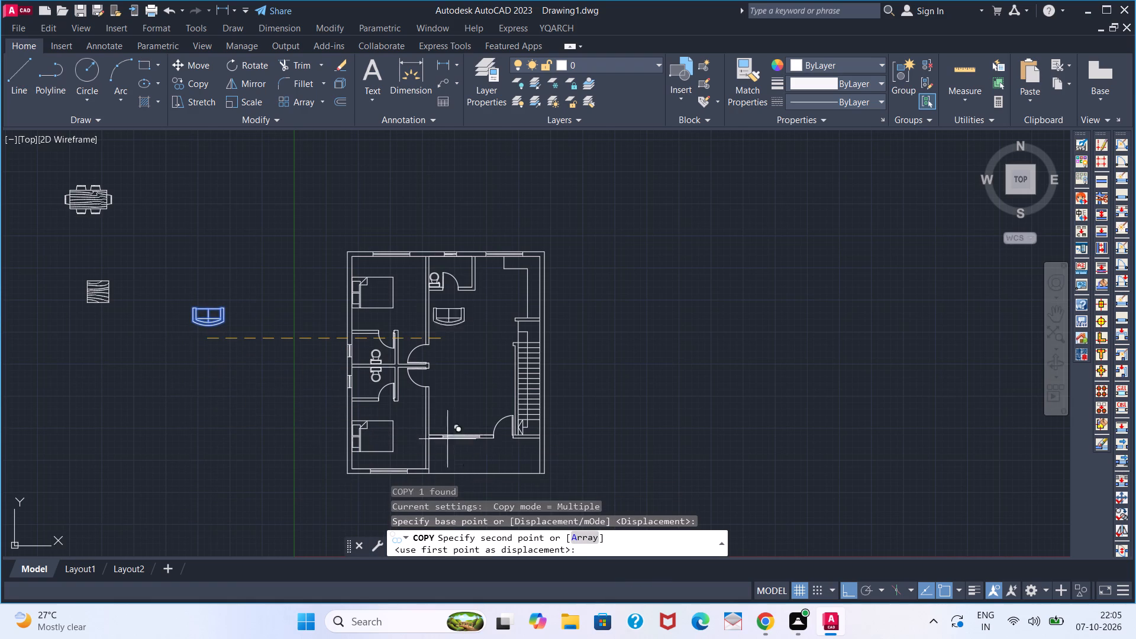
pyautogui.click(856, 590)
pyautogui.scroll(4, 454, 427)
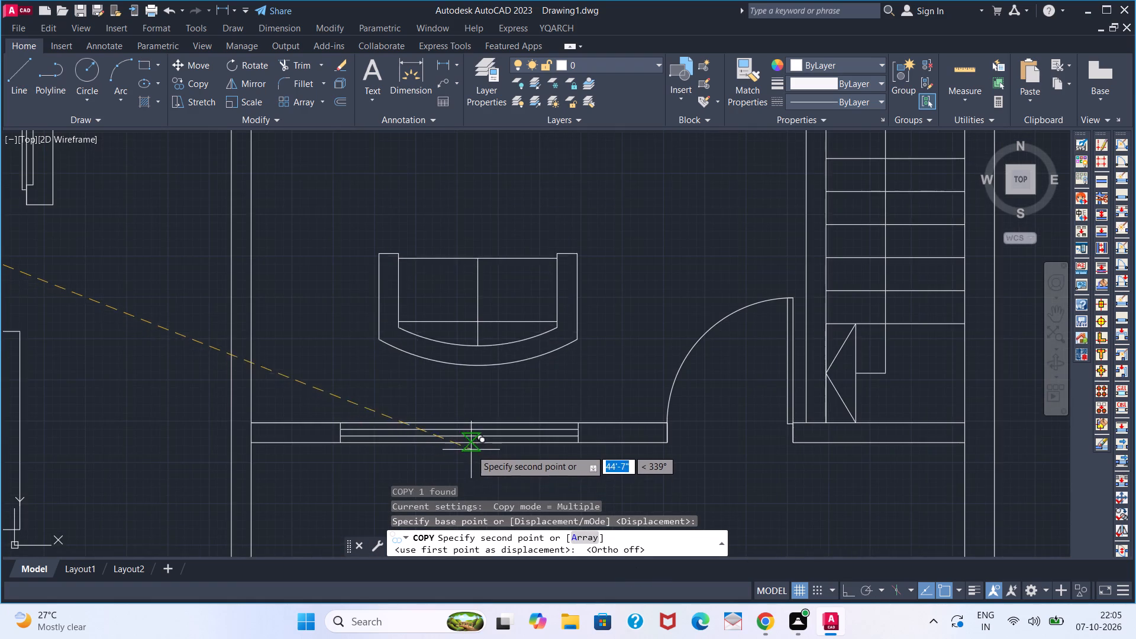
pyautogui.scroll(3, 471, 449)
pyautogui.click(942, 584)
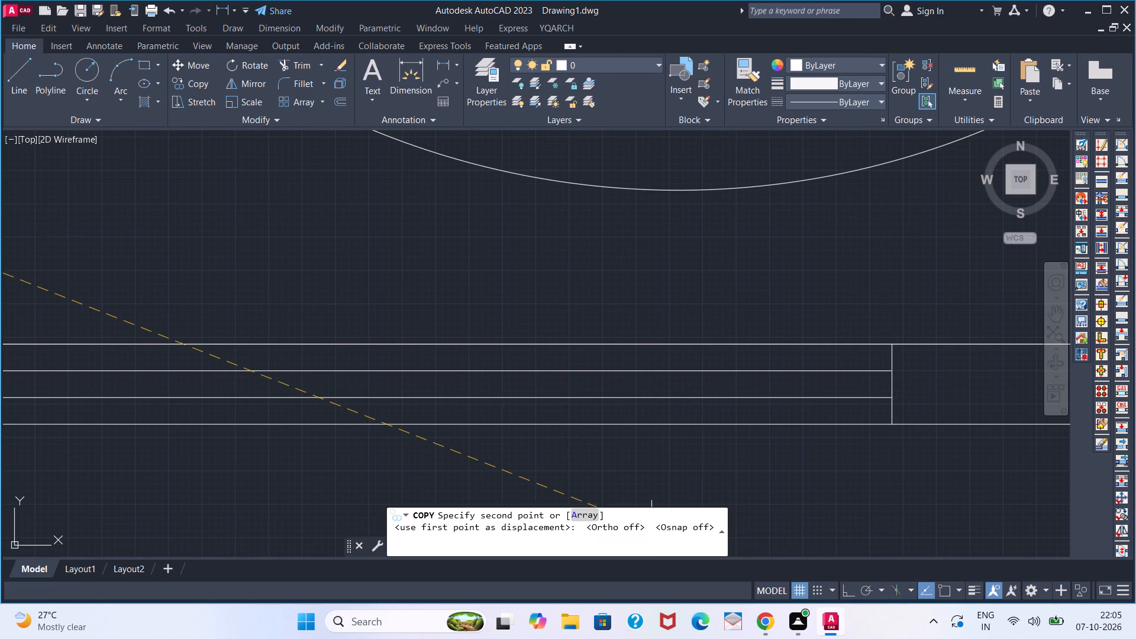
pyautogui.scroll(-4, 455, 325)
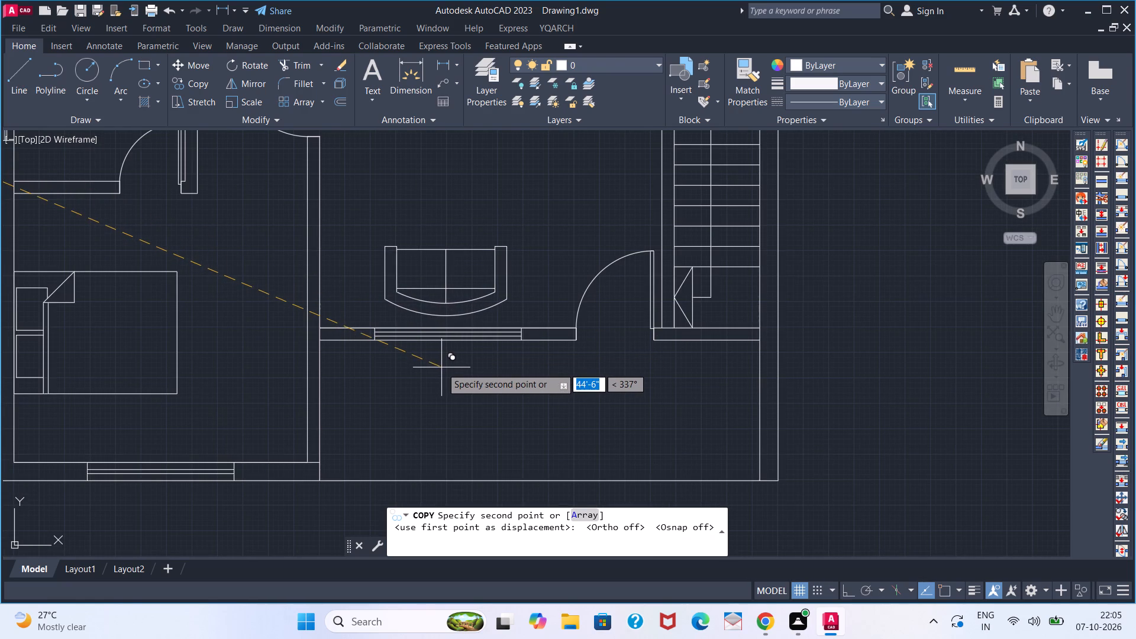
pyautogui.click(445, 368)
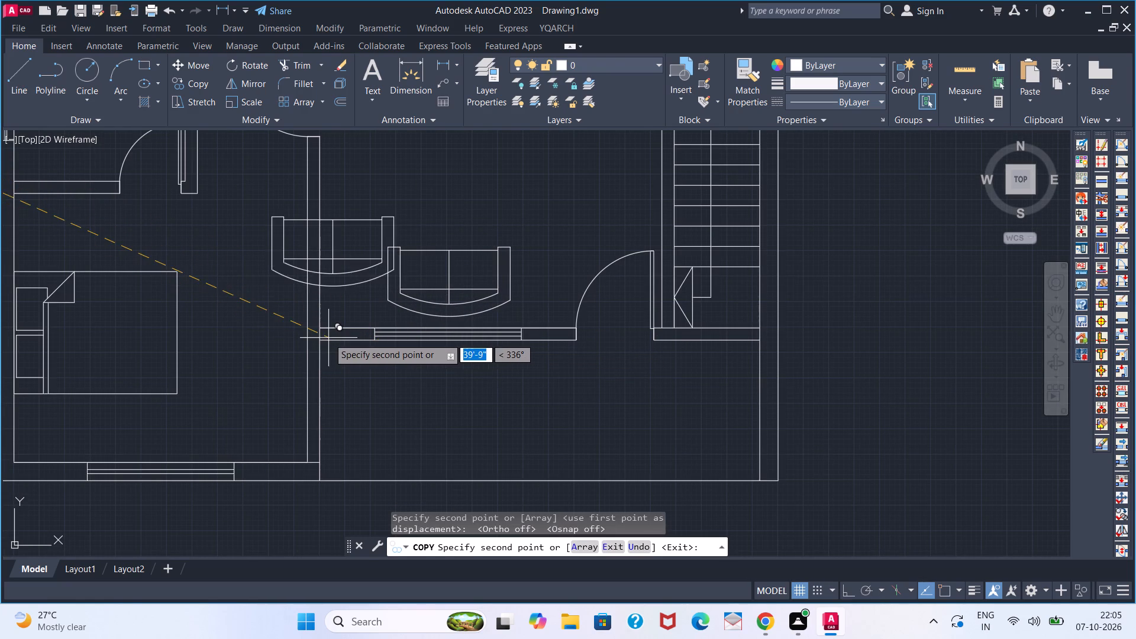
pyautogui.press('space')
# Rotate the spare sofa outside the plan a quarter turn clockwise with Ortho on, so its back faces left.
pyautogui.scroll(-2, 396, 299)
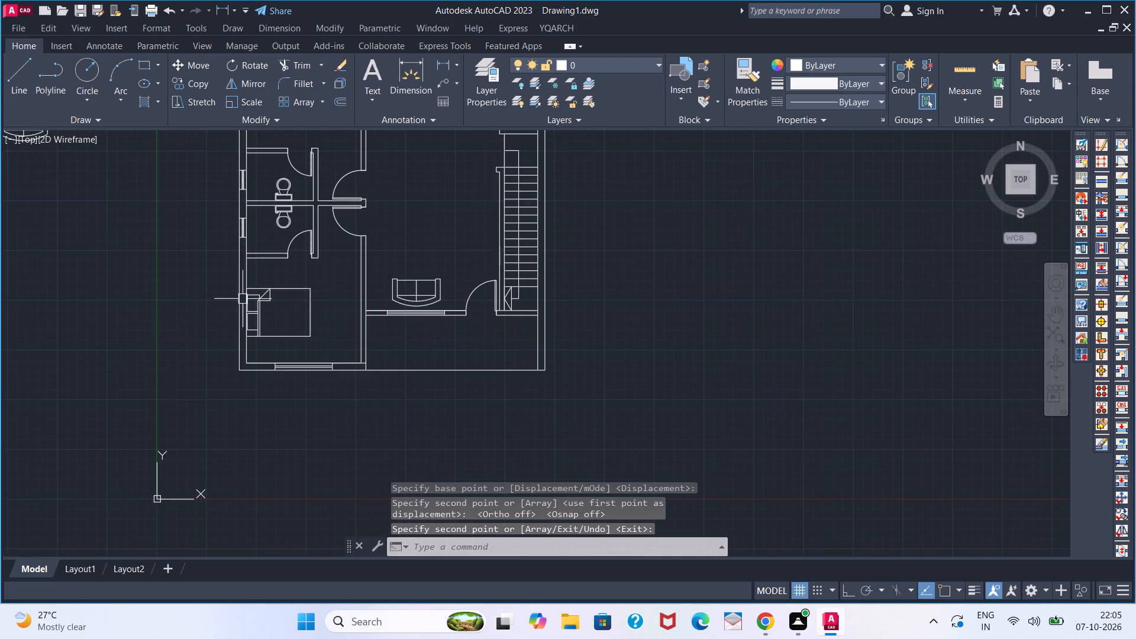
pyautogui.scroll(-2, 166, 266)
pyautogui.click(120, 217)
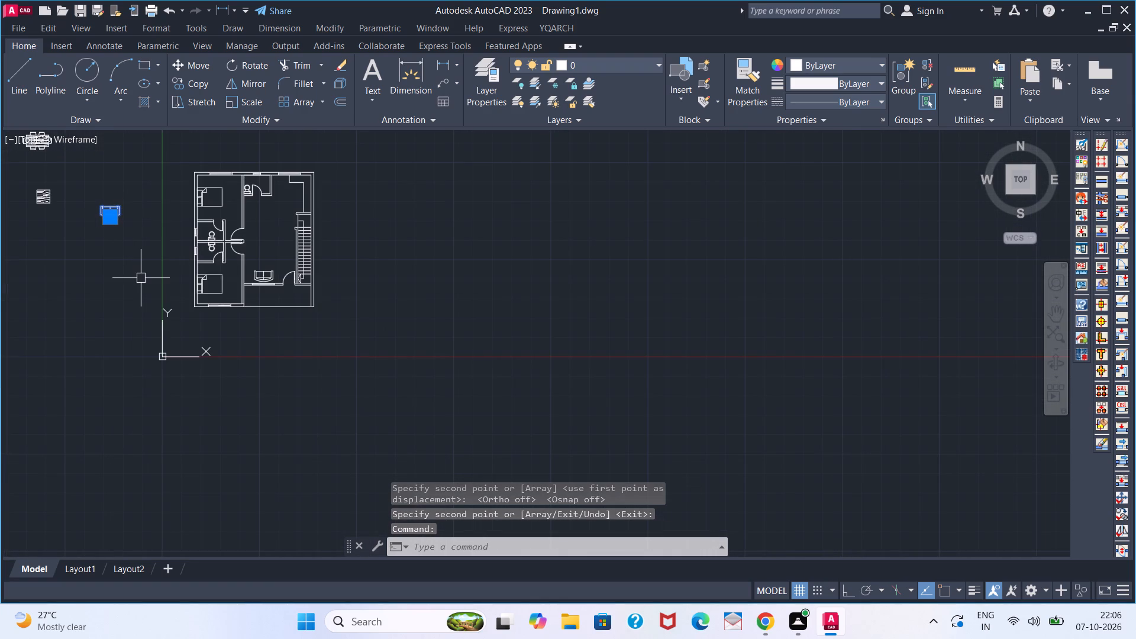
pyautogui.press('r')
pyautogui.press('o')
pyautogui.press('space')
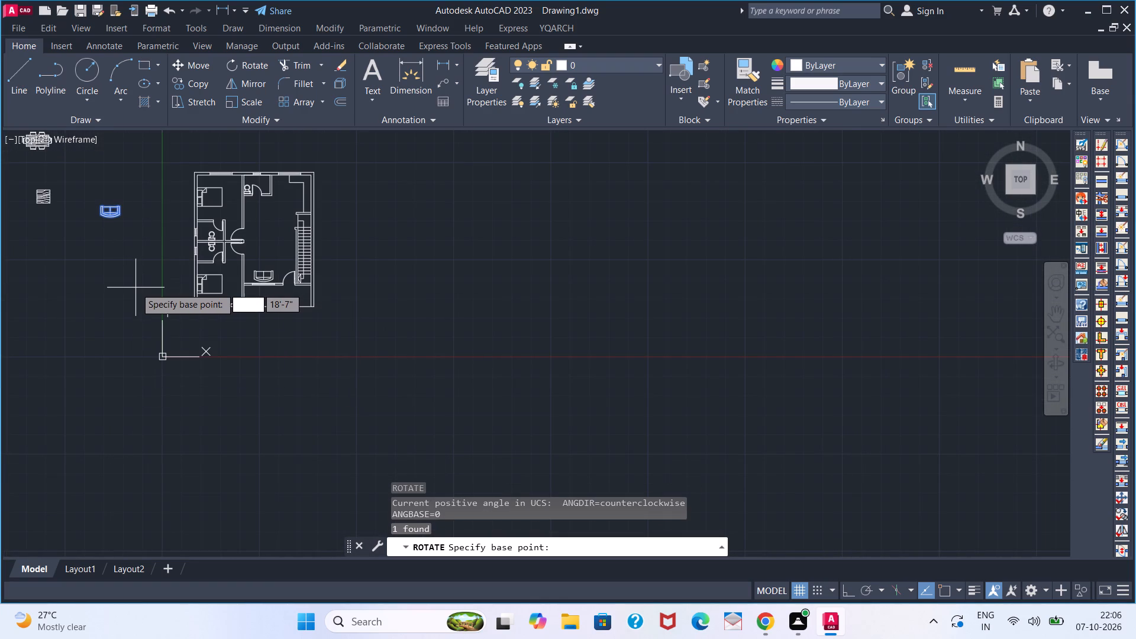
pyautogui.hotkey('ctrl', 'F8')
pyautogui.hotkey('ctrl', '8')
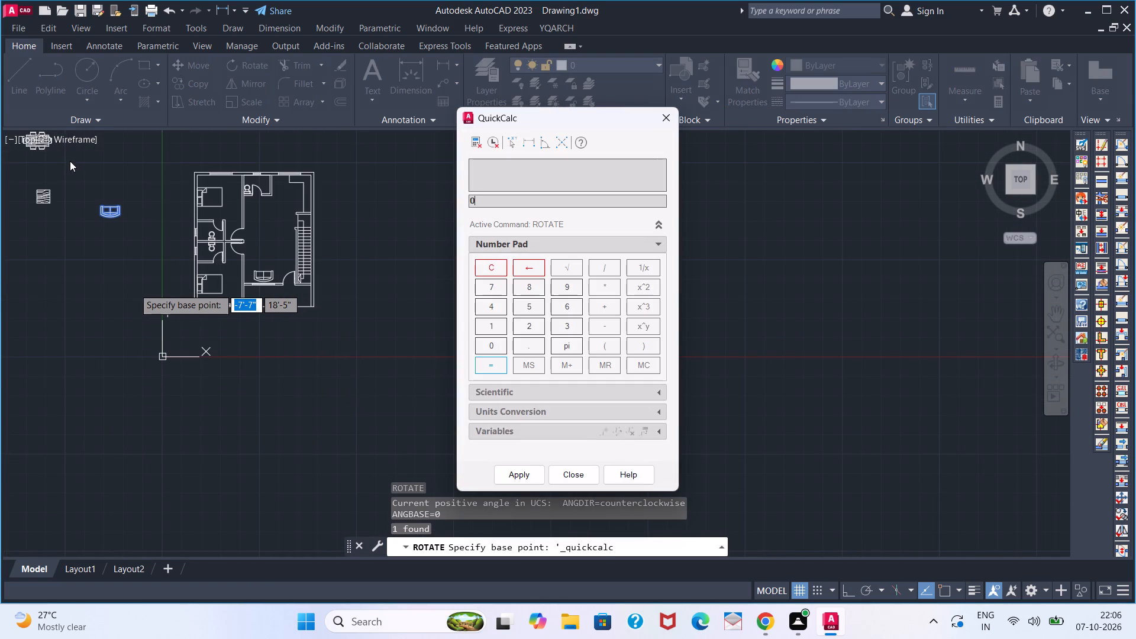
pyautogui.press('Escape')
pyautogui.press('Escape')
pyautogui.press('Escape')
pyautogui.click(663, 121)
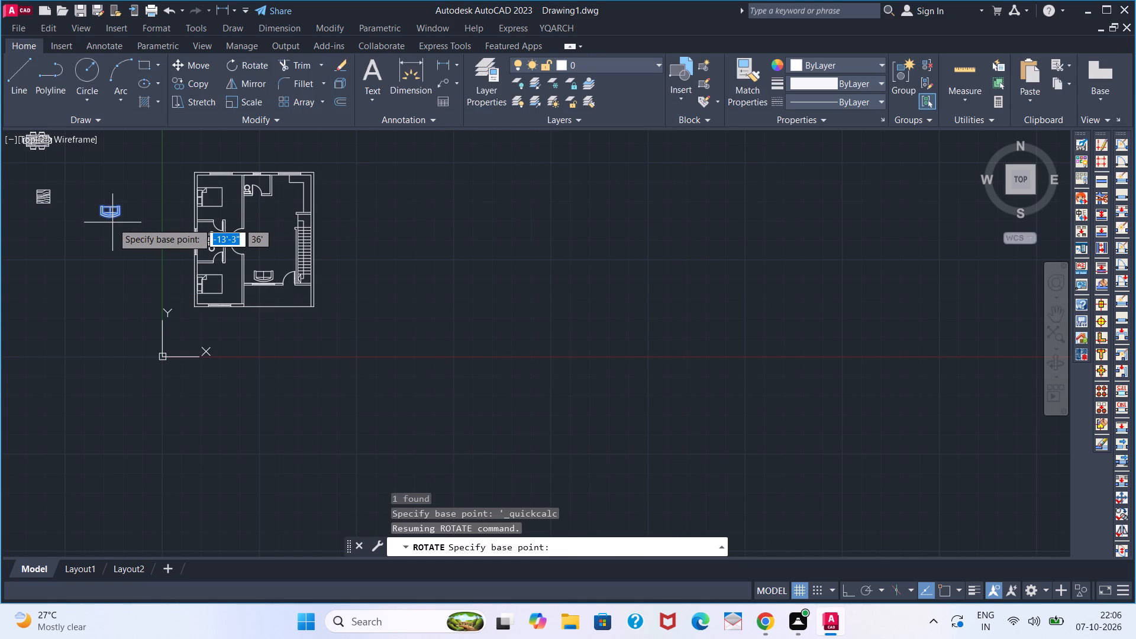
pyautogui.hotkey('ctrl', 'F8')
pyautogui.click(112, 222)
pyautogui.click(99, 273)
# Move the rotated sofa into the living area, with its back against the wall shared with the lower bedroom.
pyautogui.click(123, 229)
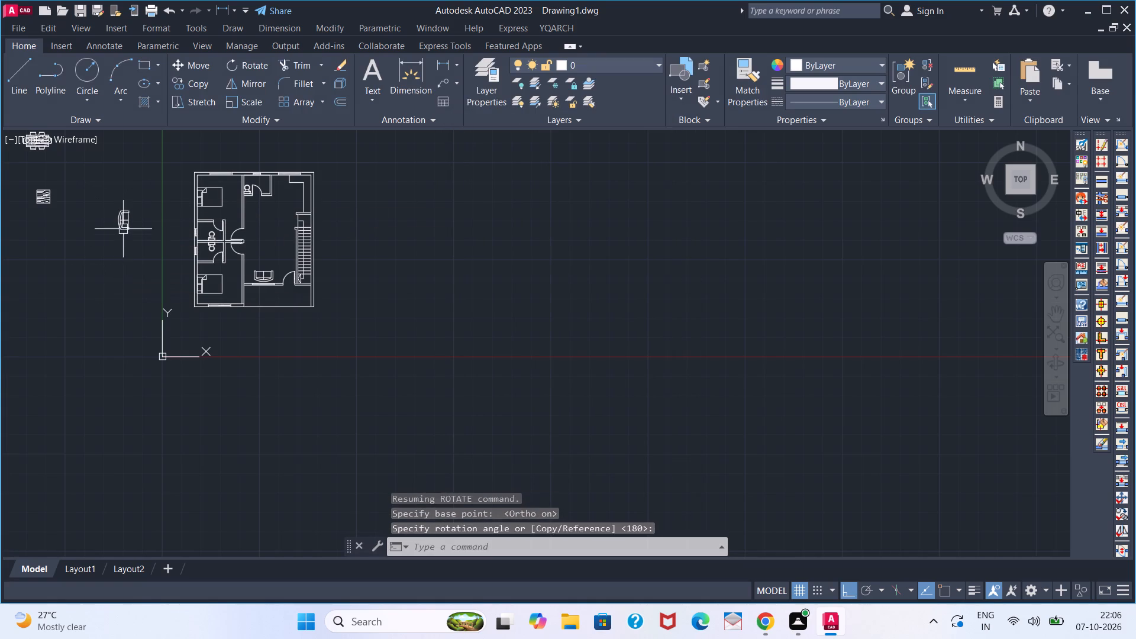
pyautogui.press('m')
pyautogui.press('Return')
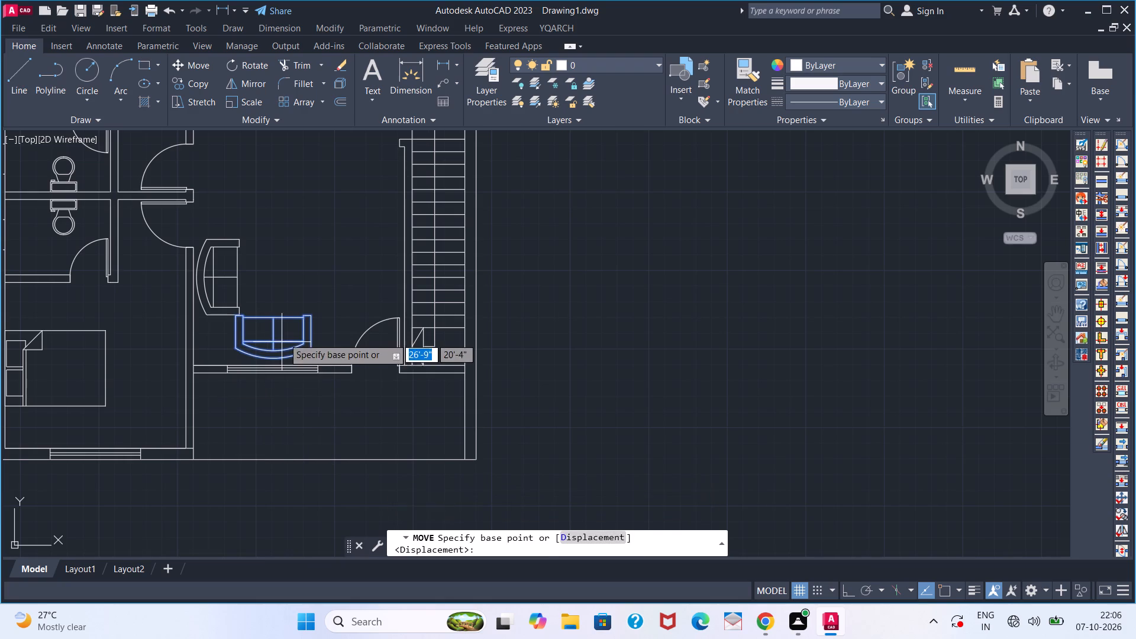
# Shift the sofa at the front-wall window slightly towards the entrance door and closer to the window.
pyautogui.click(265, 335)
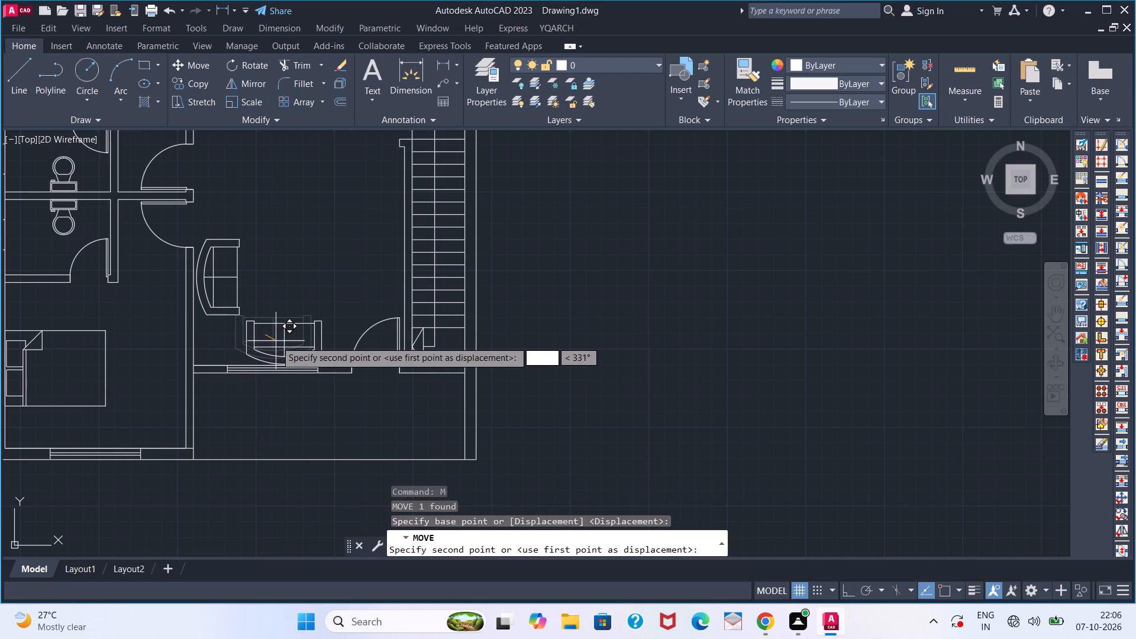
pyautogui.click(276, 340)
# Move the sofa on the bedroom-side wall slightly down along the wall, with object snap on.
pyautogui.click(212, 291)
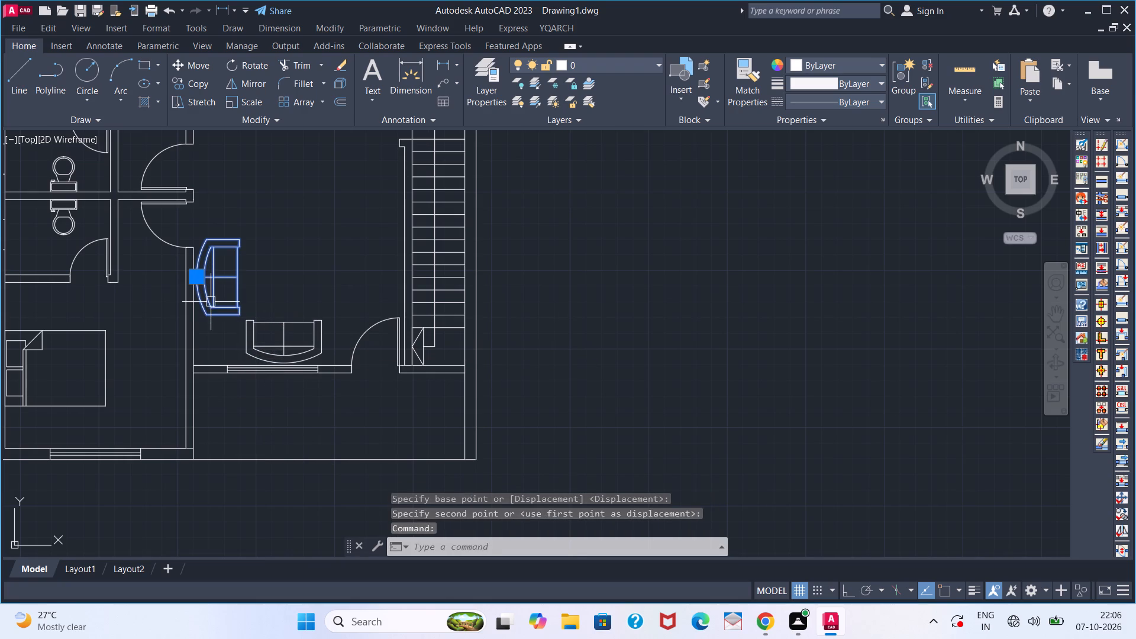
pyautogui.write('M')
pyautogui.press('space')
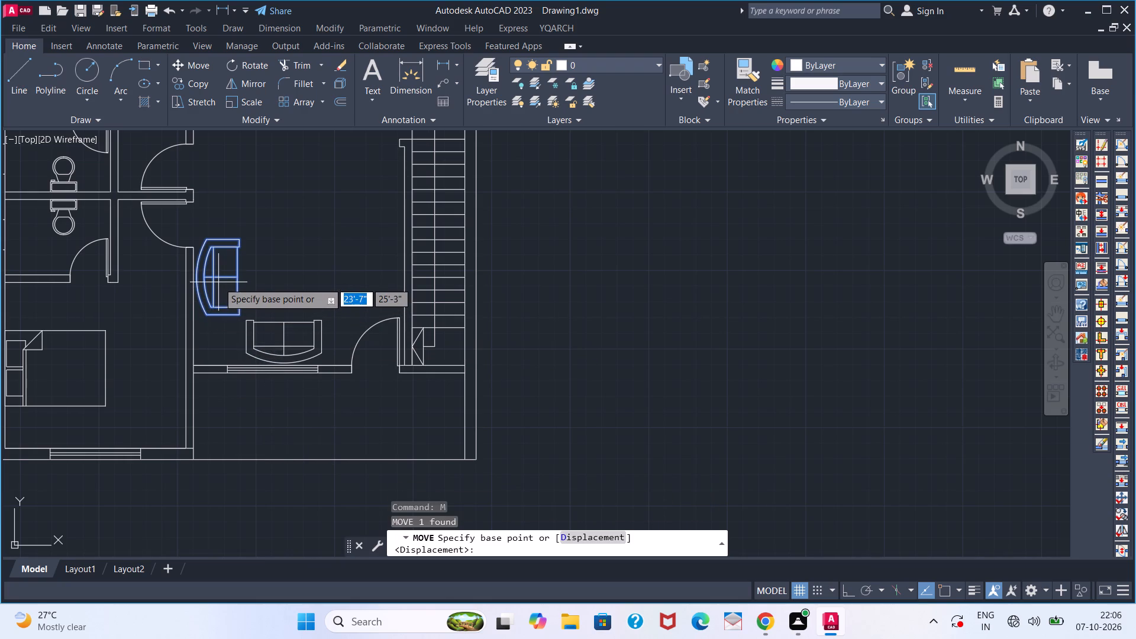
pyautogui.click(947, 591)
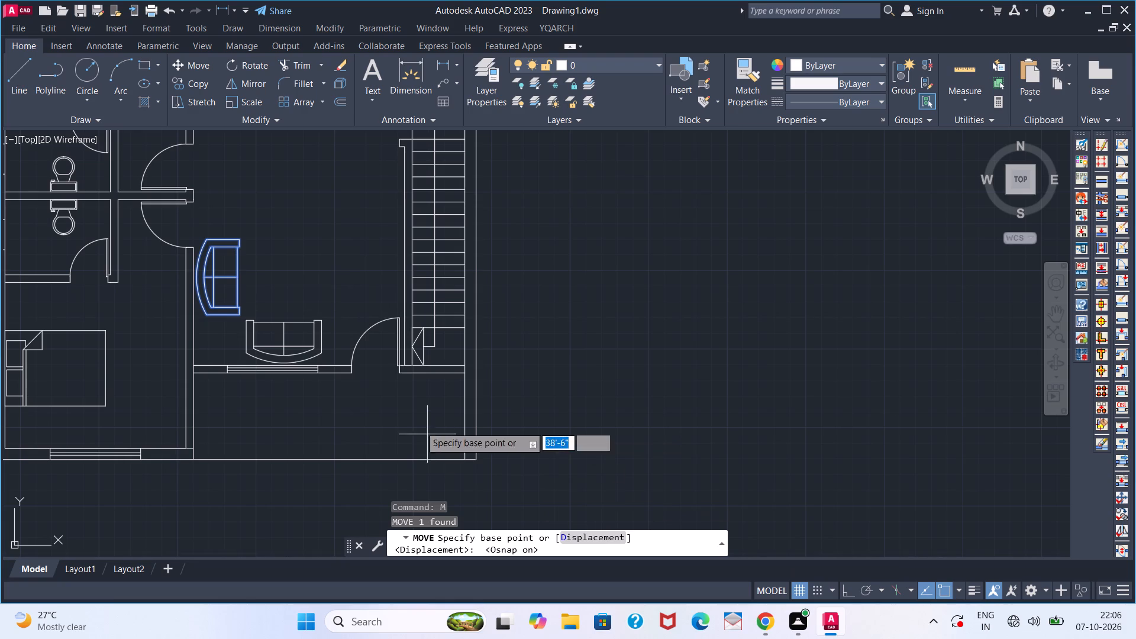
pyautogui.click(218, 271)
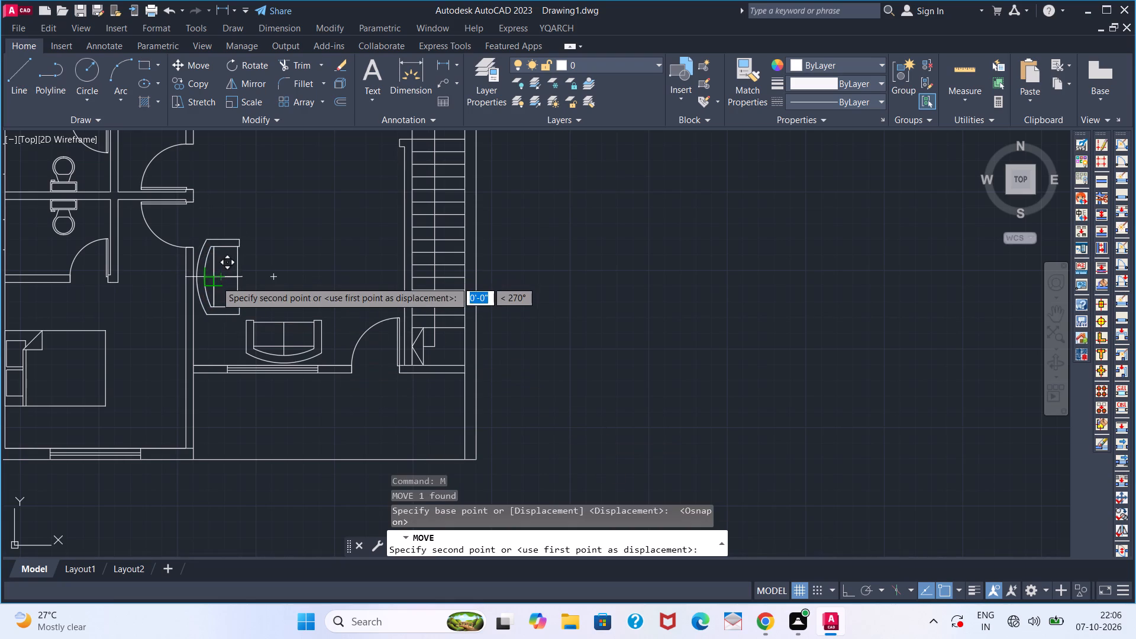
pyautogui.scroll(2, 212, 292)
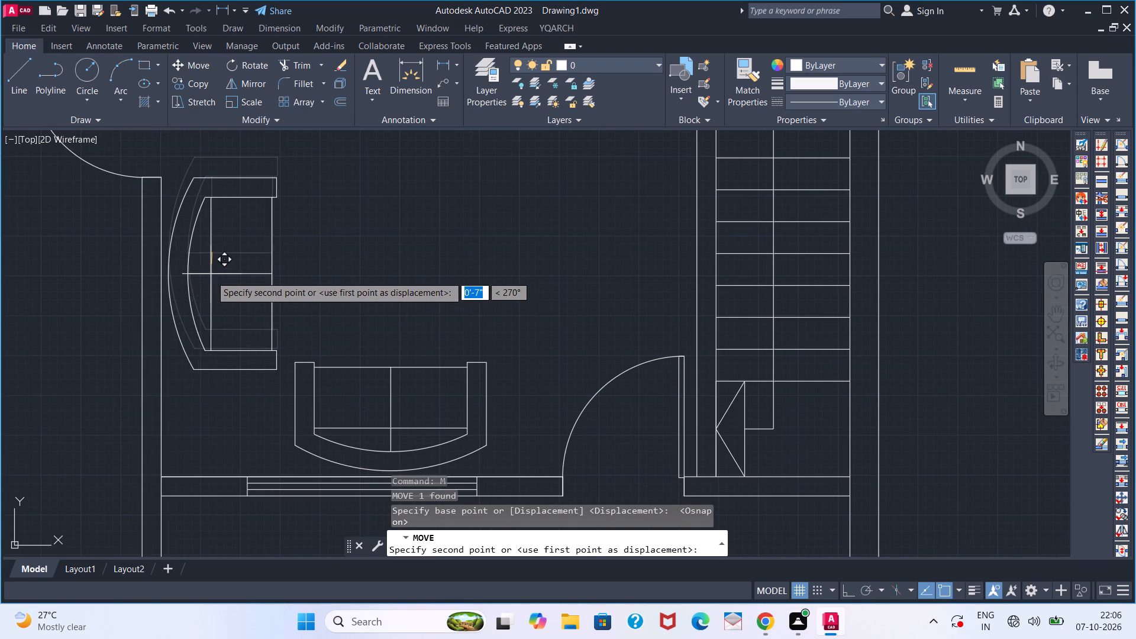
pyautogui.click(211, 286)
pyautogui.press('space')
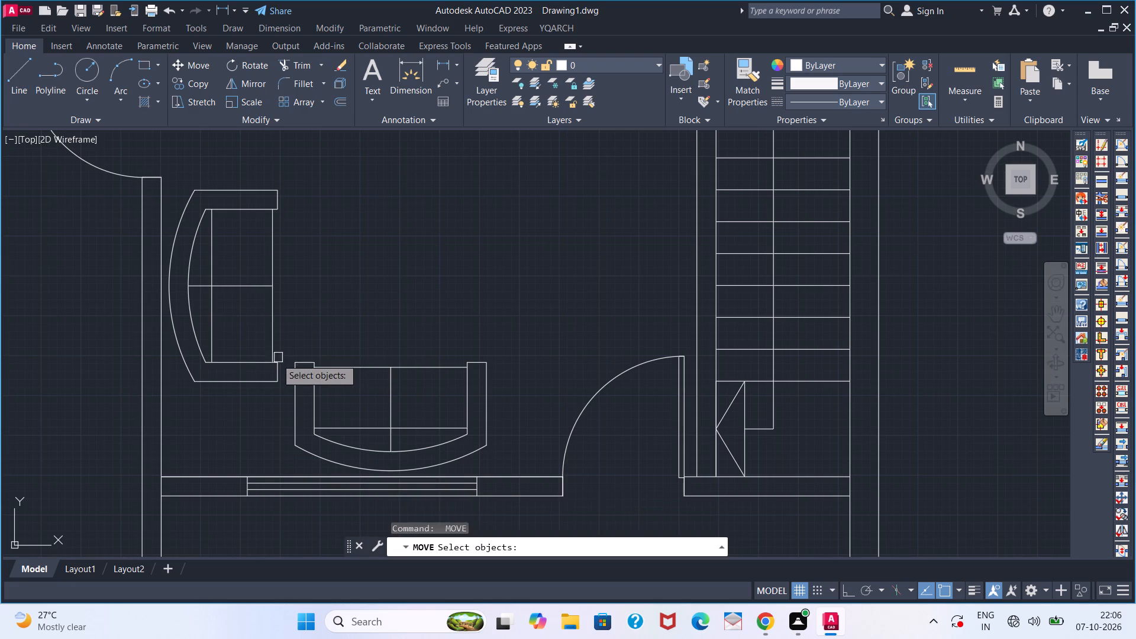
pyautogui.scroll(-4, 275, 362)
pyautogui.press('`')
pyautogui.press('Escape')
pyautogui.press('Escape')
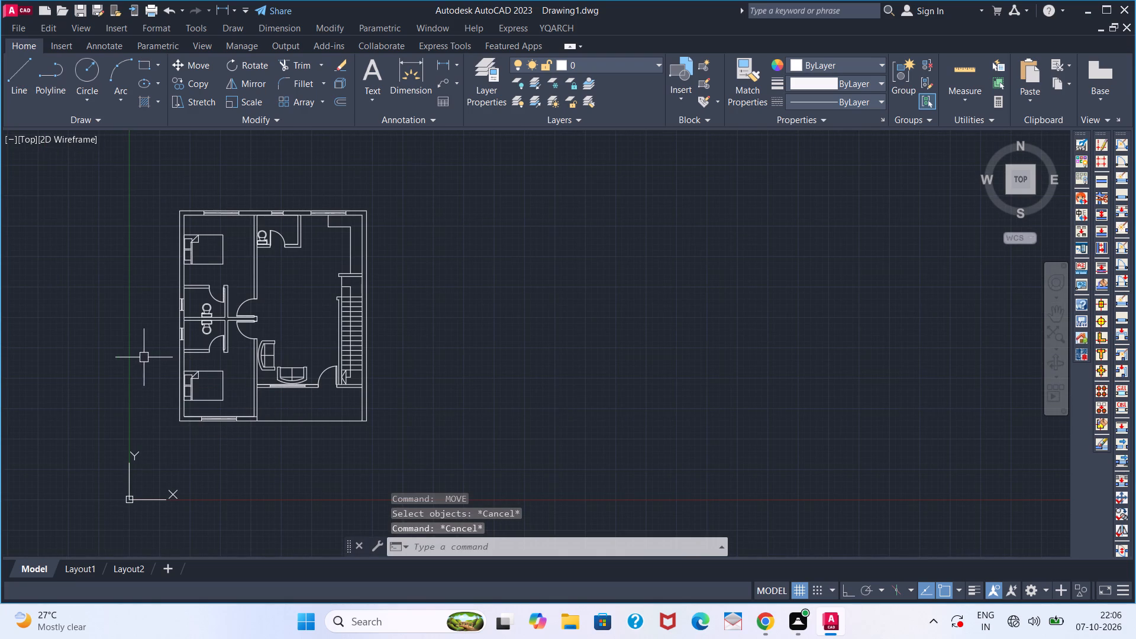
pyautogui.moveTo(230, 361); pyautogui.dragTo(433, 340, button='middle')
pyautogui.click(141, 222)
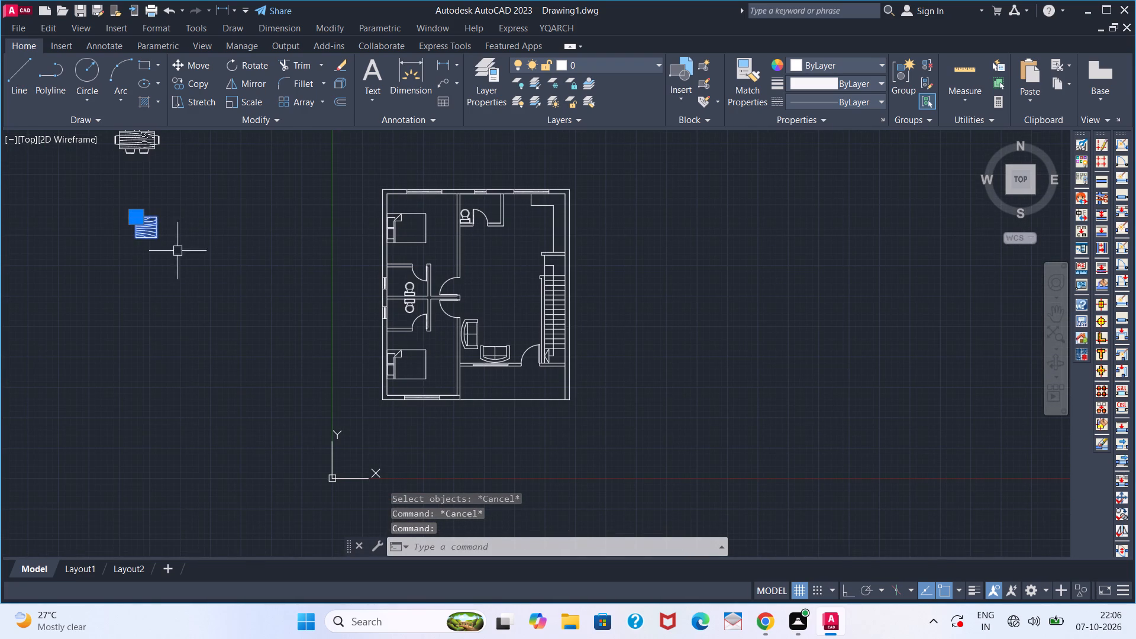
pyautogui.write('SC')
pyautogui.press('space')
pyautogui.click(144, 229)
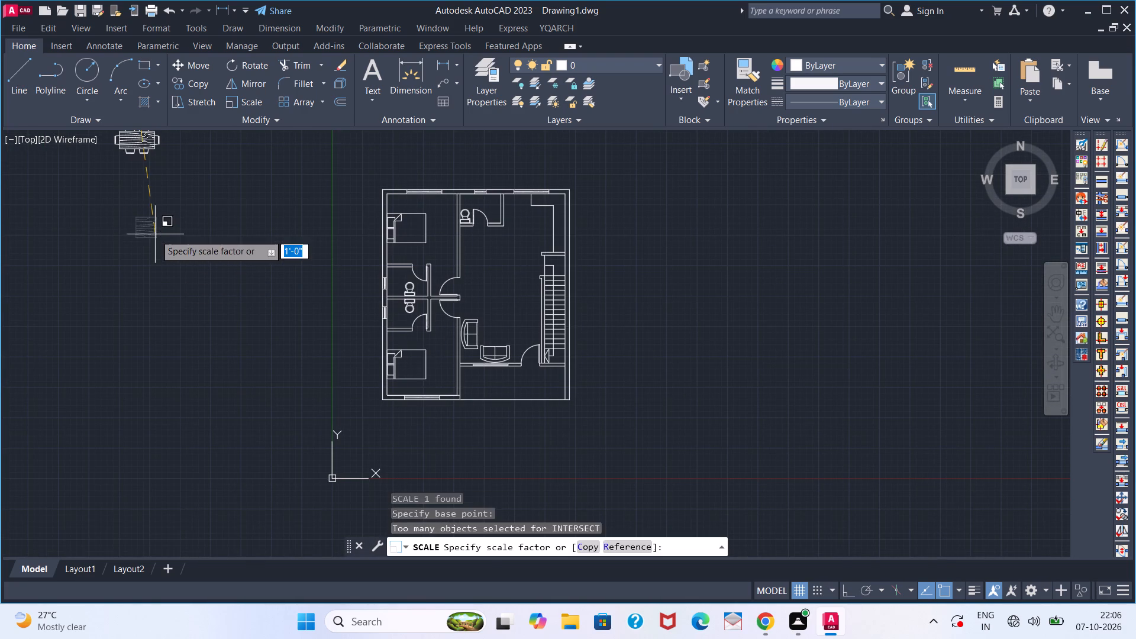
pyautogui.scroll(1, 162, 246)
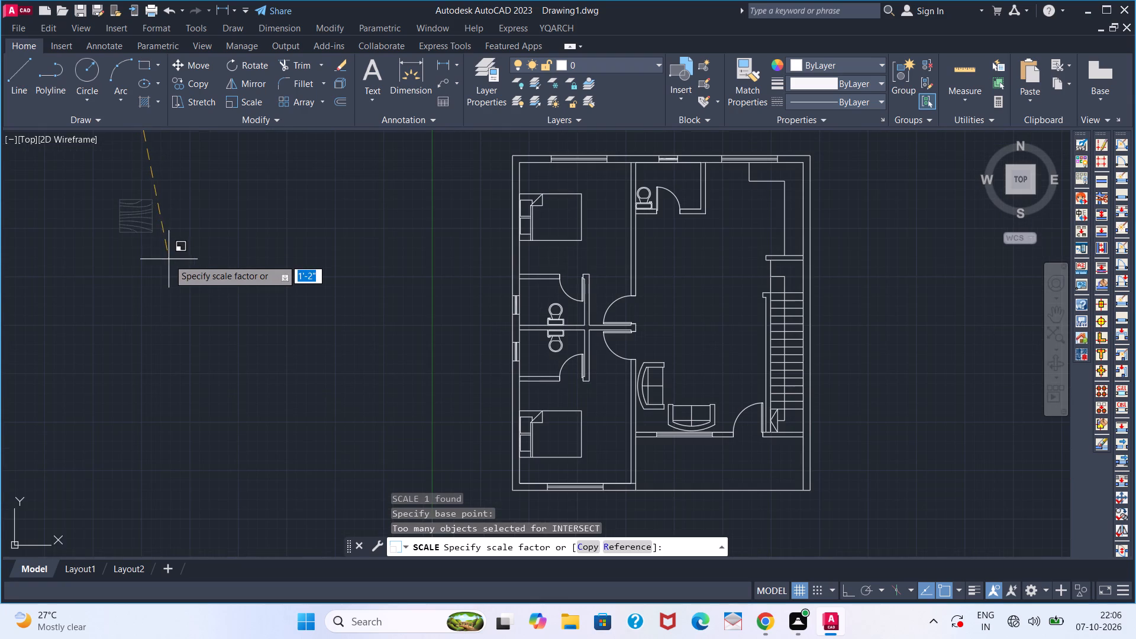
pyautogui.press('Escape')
# Scale the square wood-grain table outside the plan down to about half its size.
pyautogui.click(137, 217)
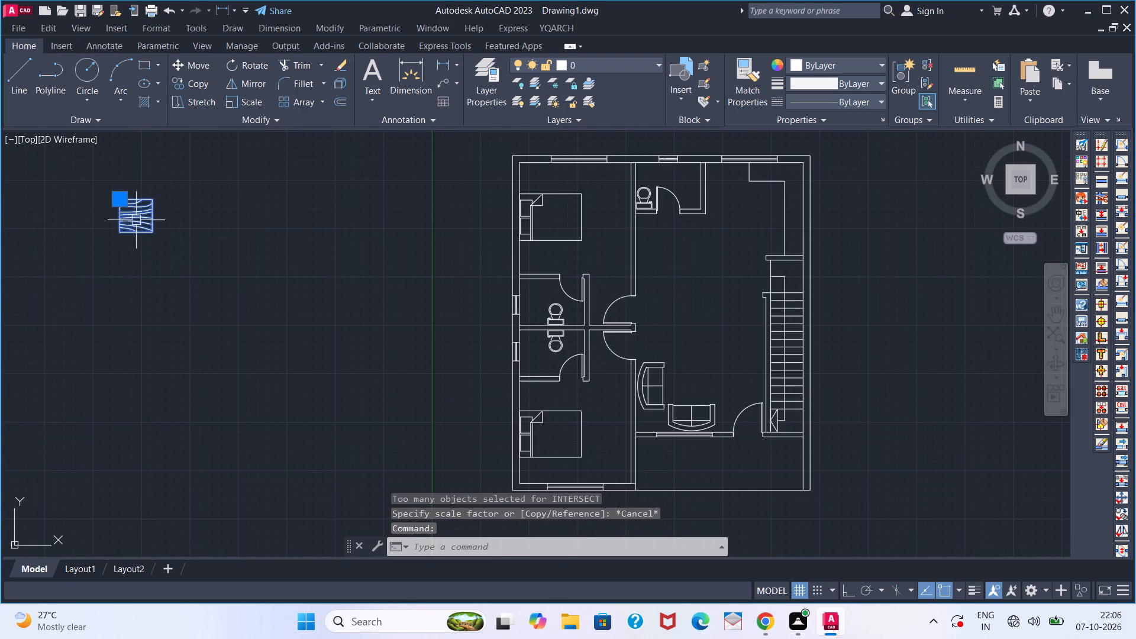
pyautogui.write('SC')
pyautogui.press('space')
pyautogui.click(128, 206)
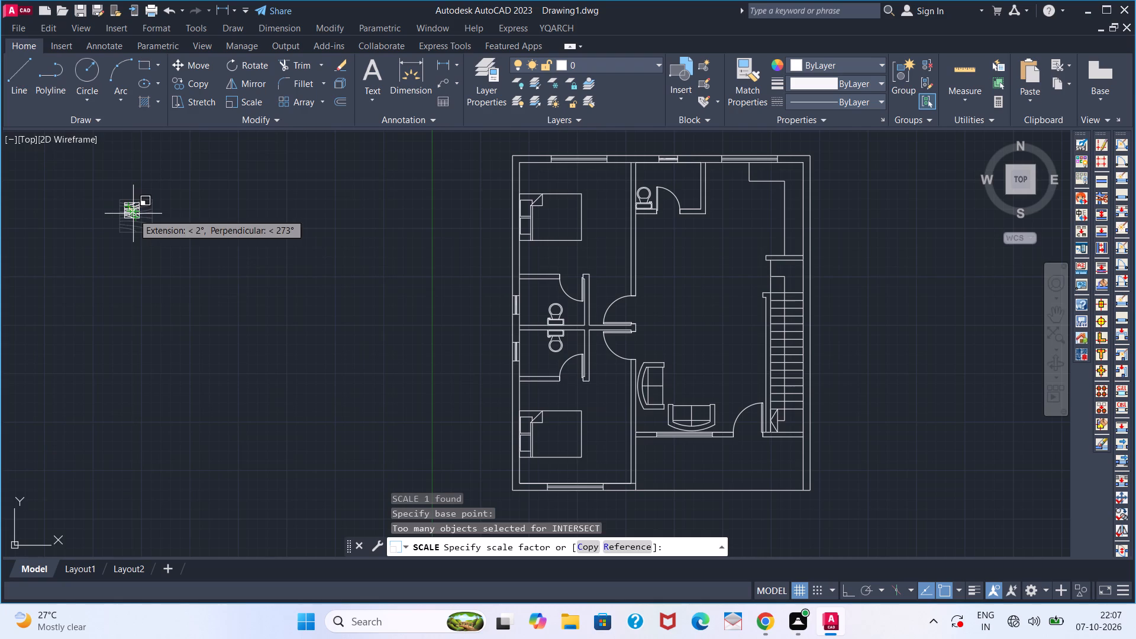
pyautogui.click(133, 214)
# Copy the reduced wood-grain table into the living-area corner between the two sofas.
pyautogui.click(127, 214)
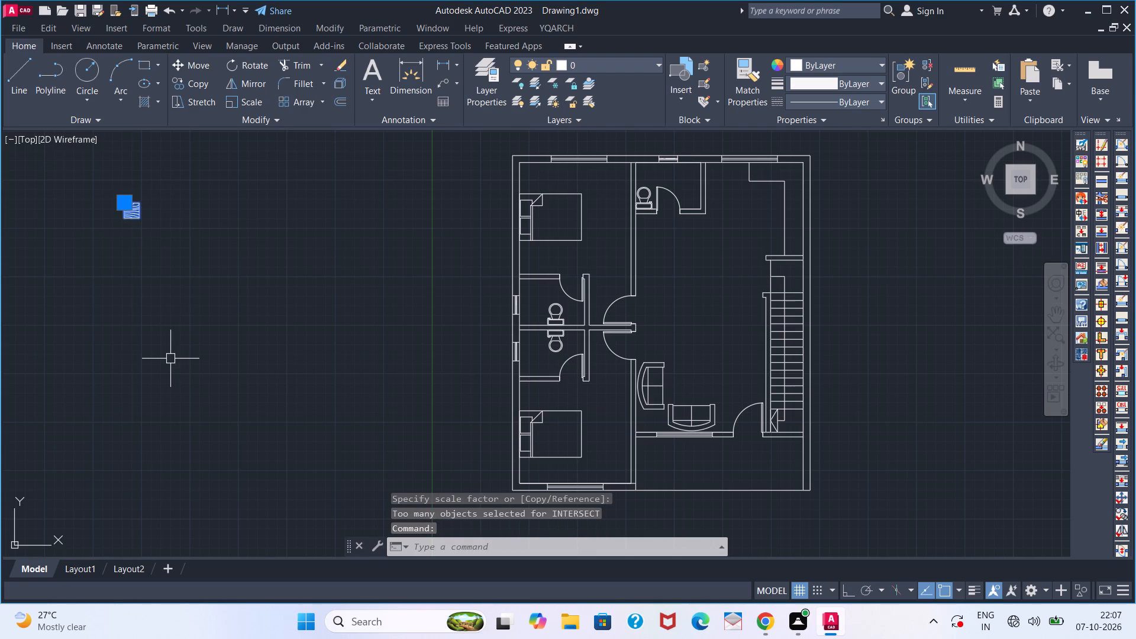
pyautogui.write('CO')
pyautogui.press('Return')
pyautogui.click(128, 218)
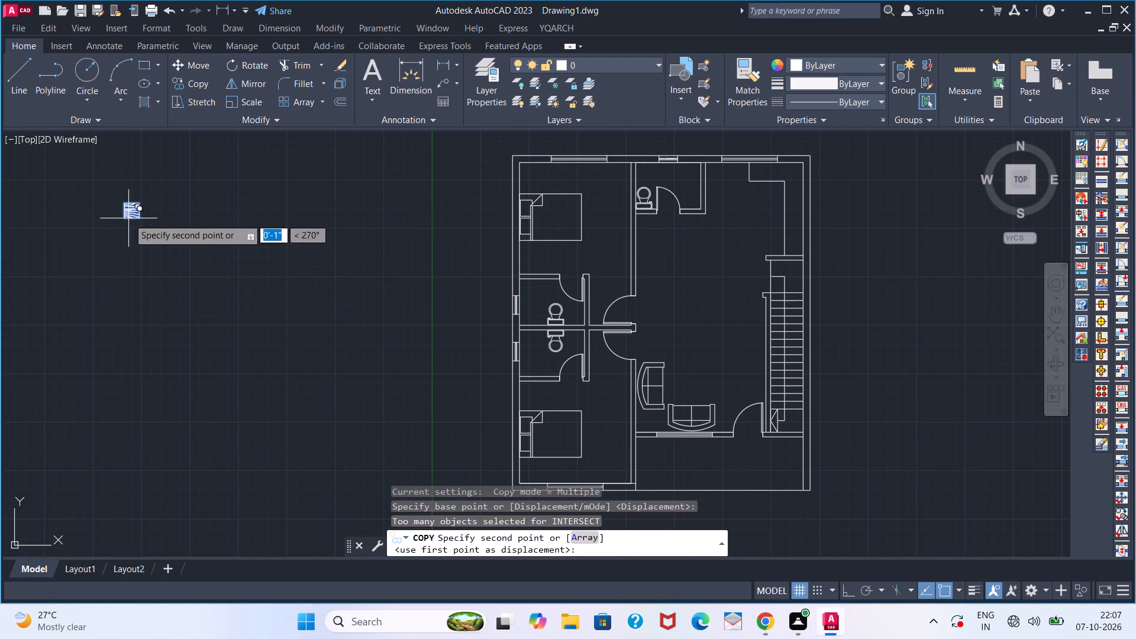
pyautogui.scroll(2, 643, 425)
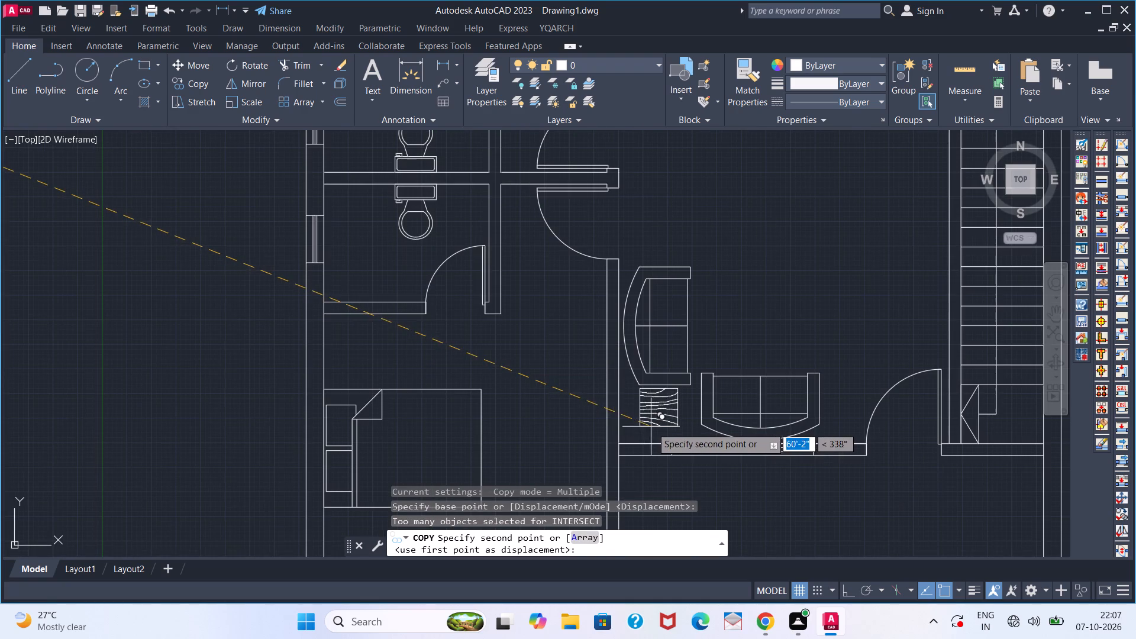
pyautogui.click(661, 433)
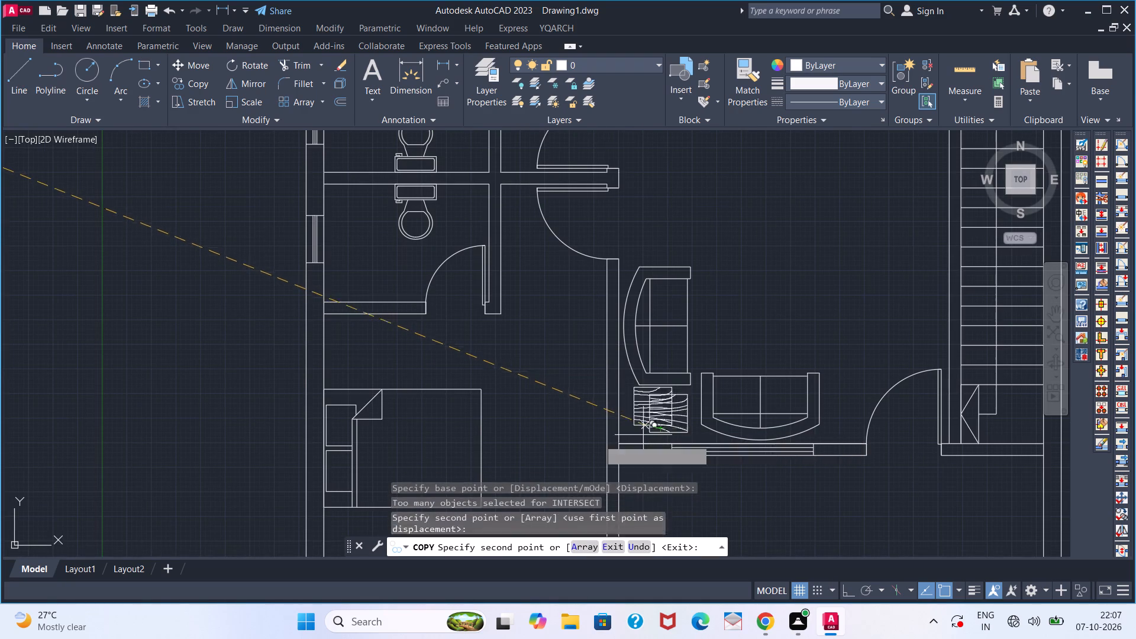
pyautogui.press('space')
pyautogui.scroll(-4, 464, 447)
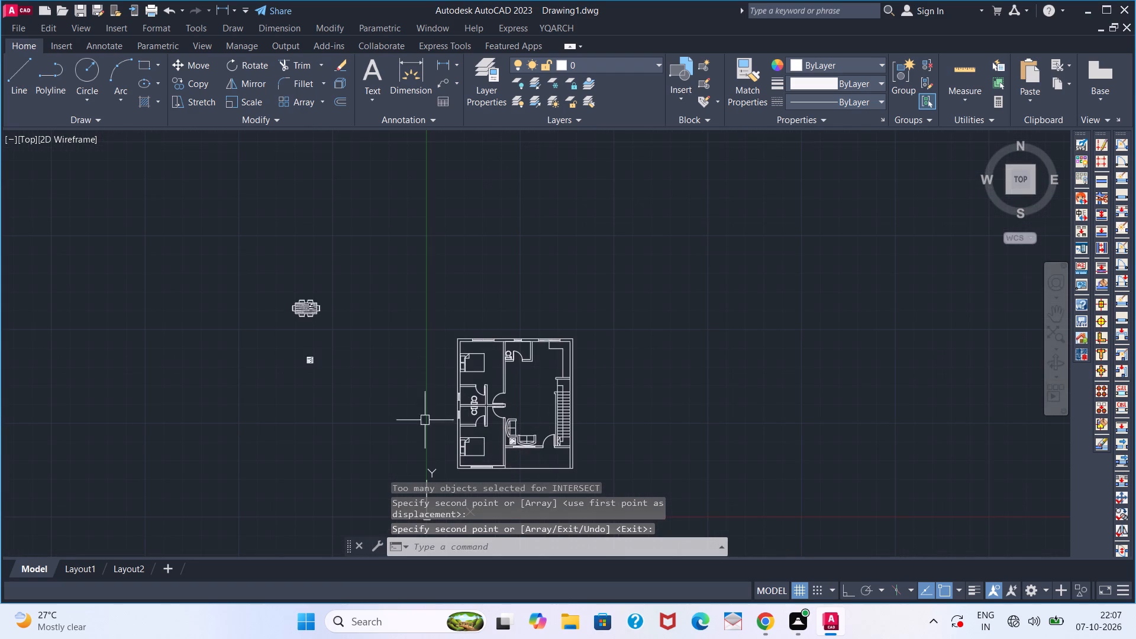
# Delete the leftover square wood-grain table outside the plan.
pyautogui.click(328, 351)
pyautogui.click(263, 387)
pyautogui.press('Delete')
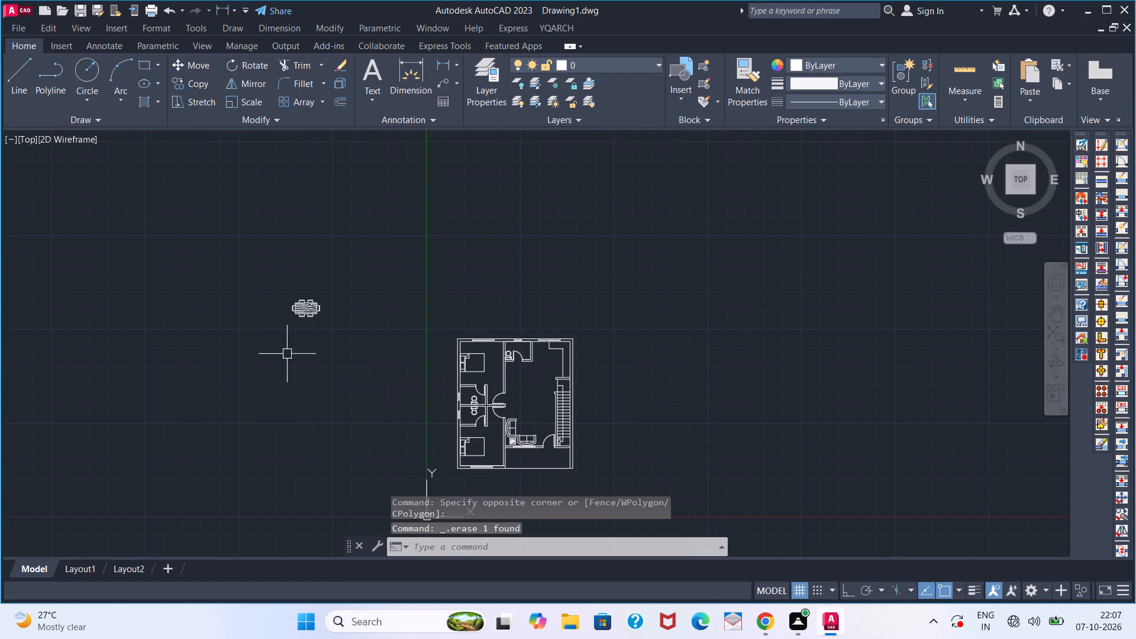
# Move the six-seat dining set from outside the plan into the open hall between the small toilet and the sofas, beside the stairs.
pyautogui.click(319, 316)
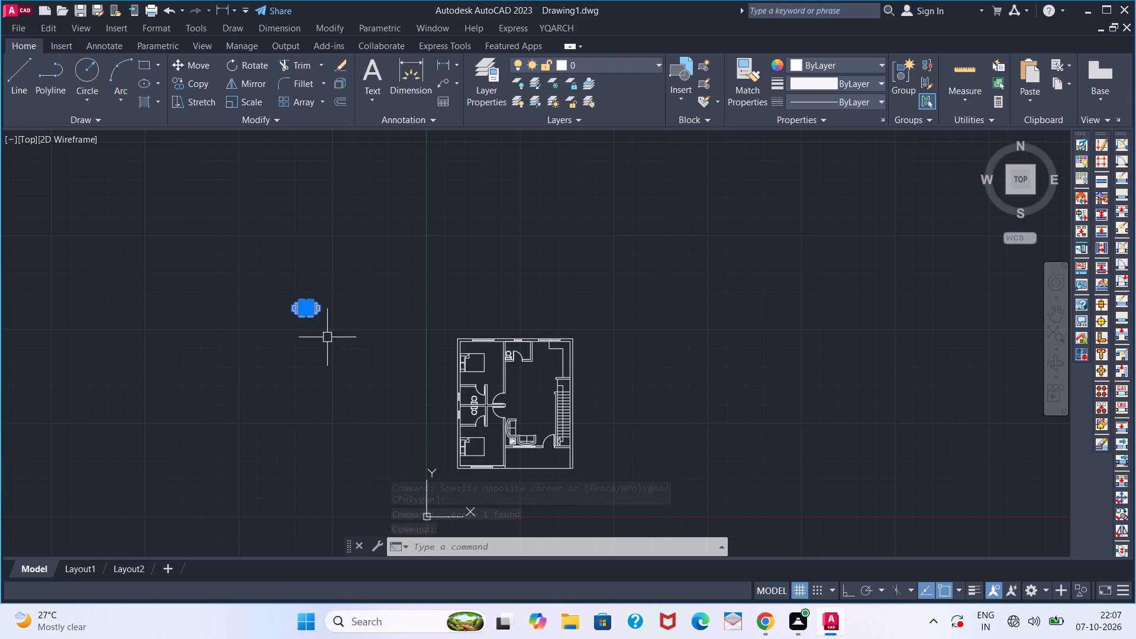
pyautogui.press('m')
pyautogui.press('Return')
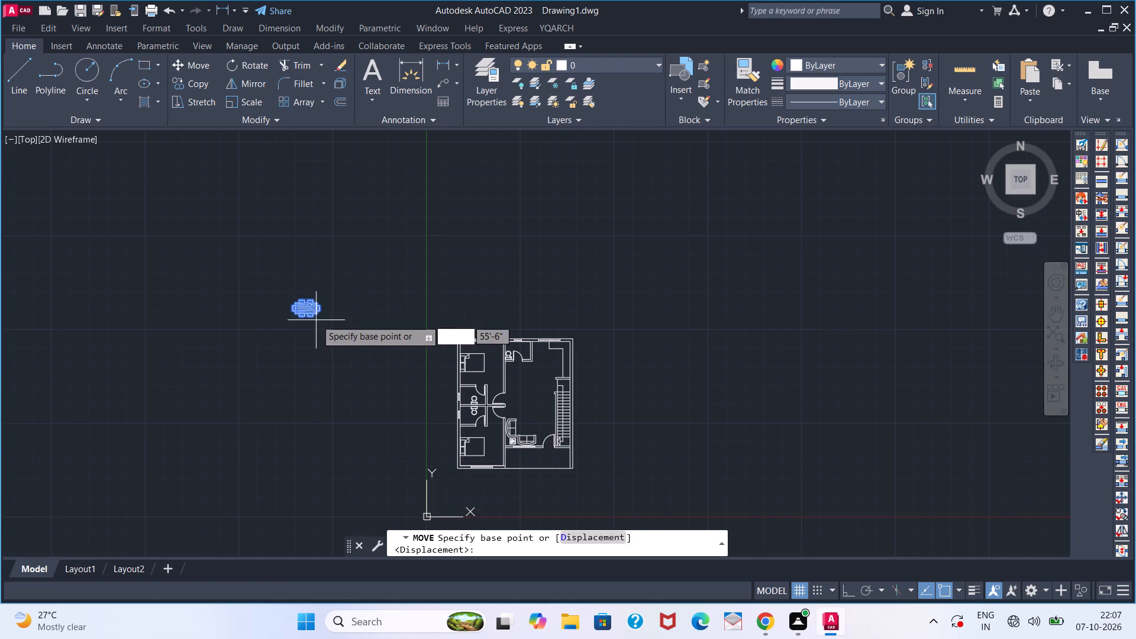
pyautogui.click(316, 312)
pyautogui.scroll(2, 541, 398)
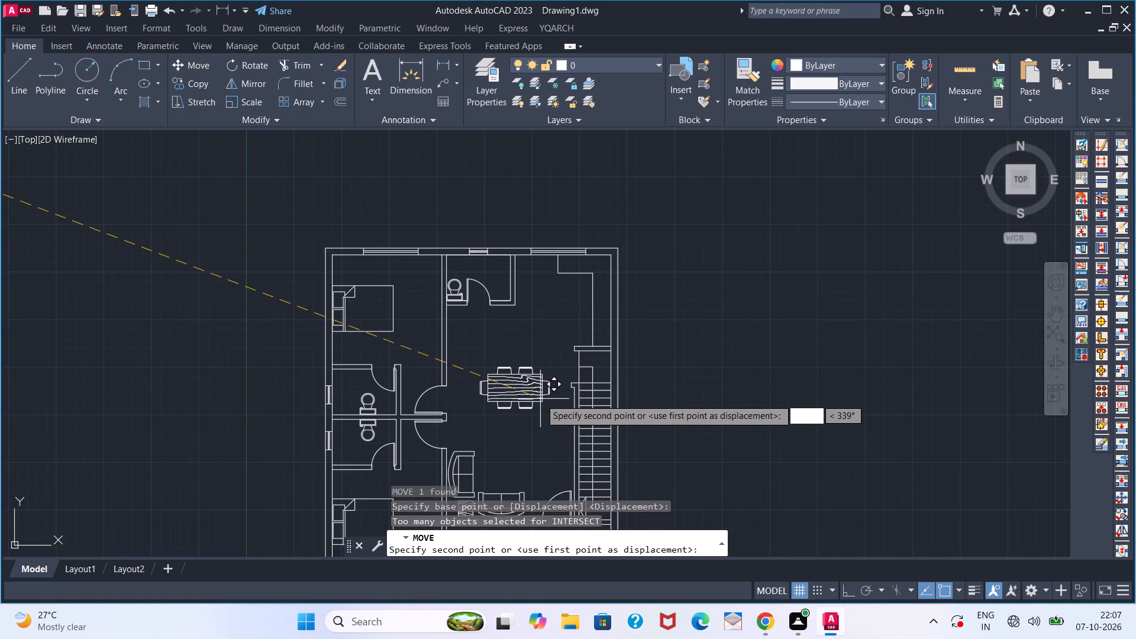
pyautogui.click(540, 398)
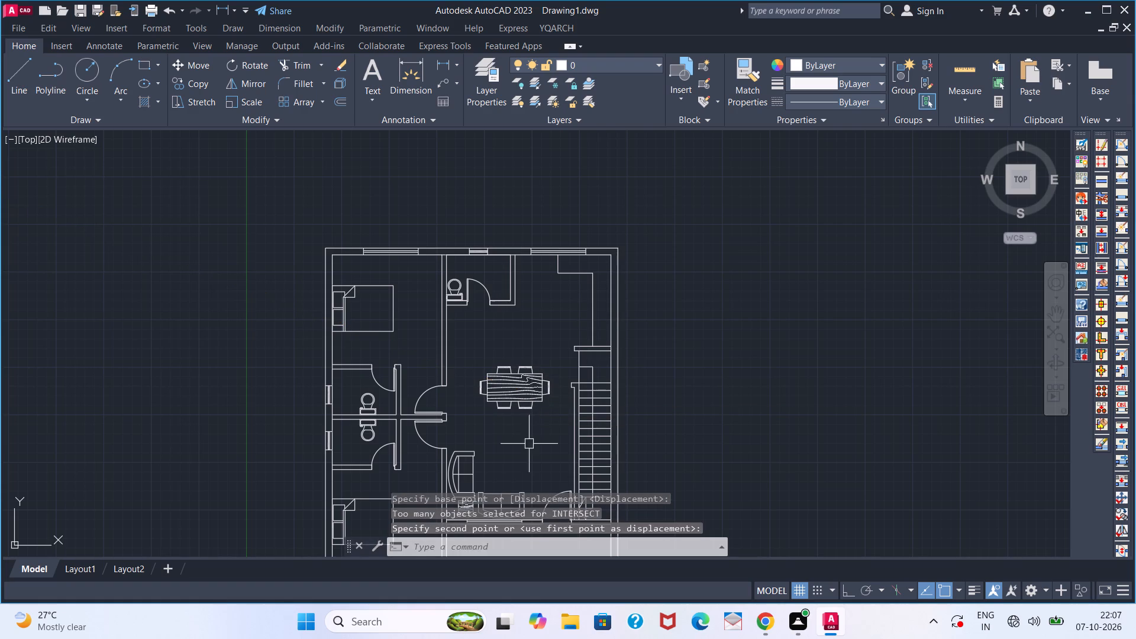
pyautogui.press('Escape')
# Examine the furnished floor plan as a whole and the placement of the dining set, beds, toilets and sofas.
pyautogui.scroll(-3, 517, 453)
pyautogui.moveTo(516, 444); pyautogui.dragTo(454, 352, button='middle')
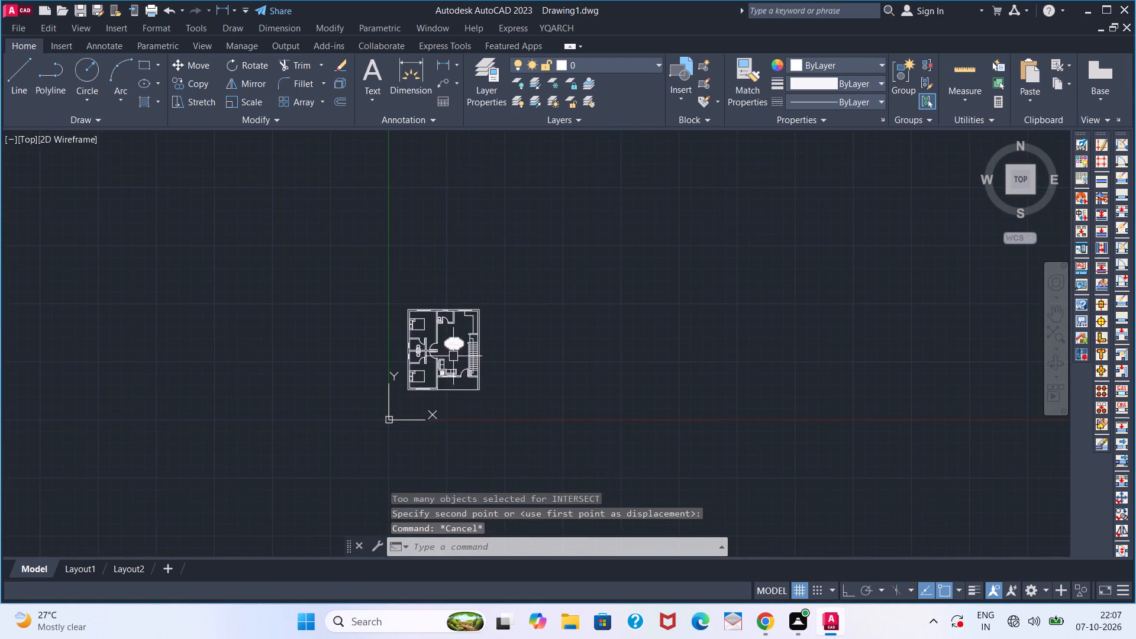
pyautogui.scroll(2, 473, 396)
pyautogui.moveTo(440, 410); pyautogui.dragTo(471, 456, button='middle')
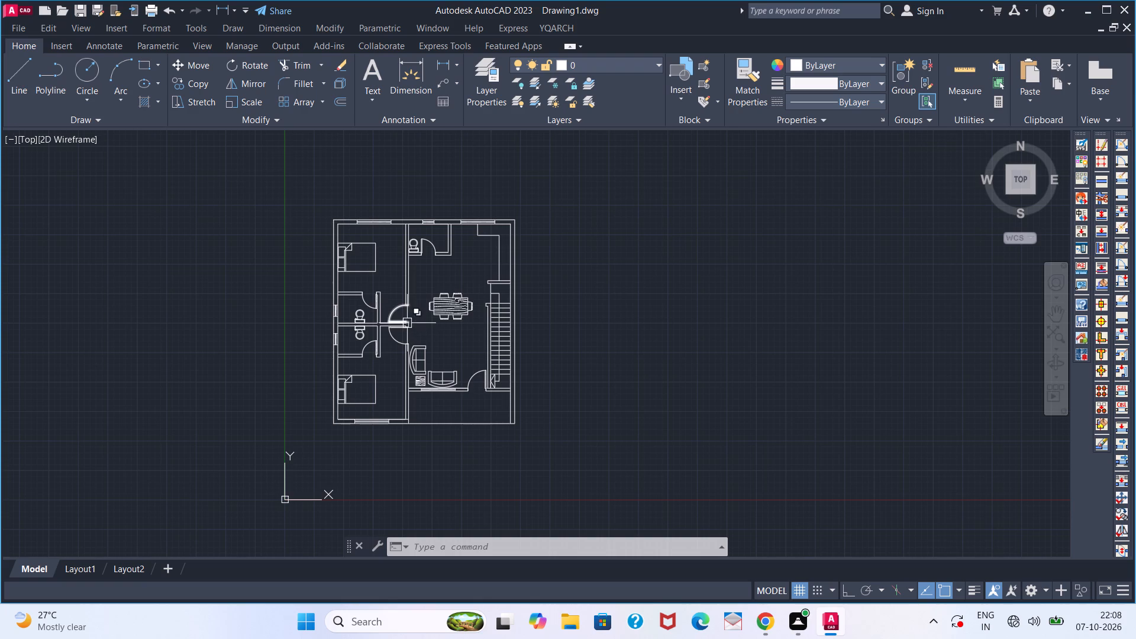
pyautogui.moveTo(407, 322); pyautogui.dragTo(525, 325, button='middle')
pyautogui.moveTo(506, 323); pyautogui.dragTo(483, 345, button='middle')
pyautogui.middleClick(483, 347)
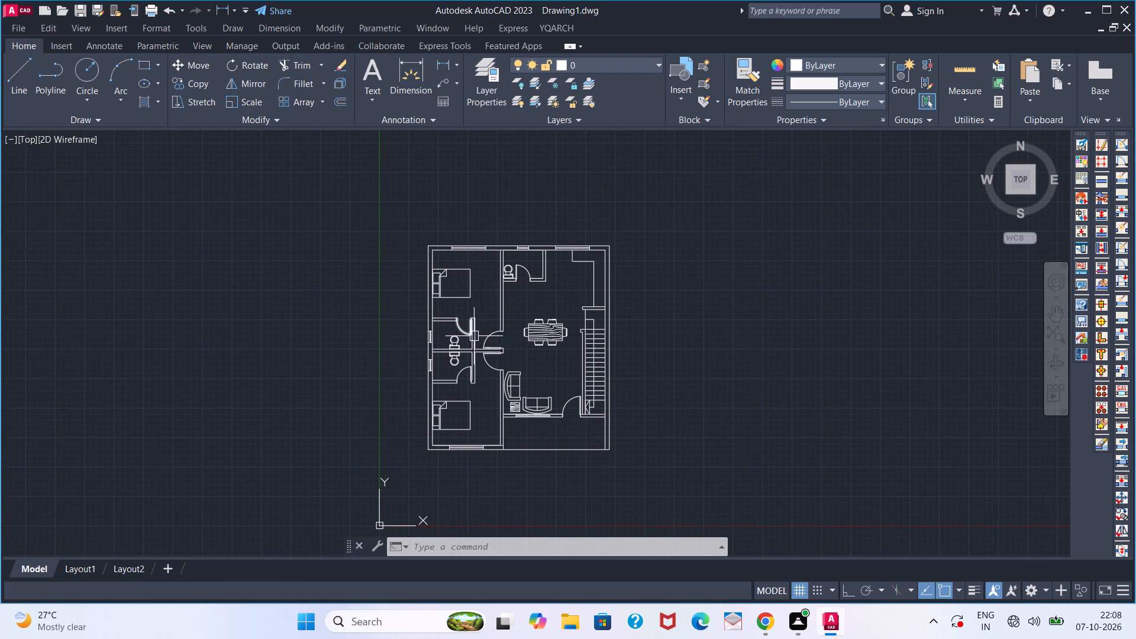
pyautogui.scroll(2, 499, 324)
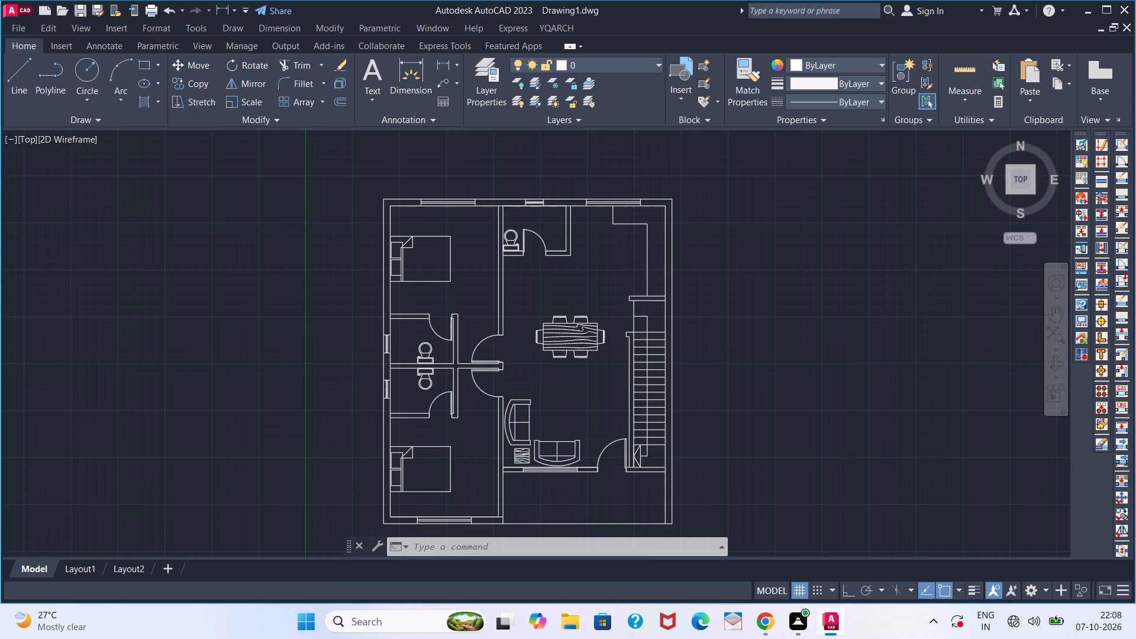
pyautogui.moveTo(476, 308); pyautogui.dragTo(476, 349, button='middle')
pyautogui.moveTo(475, 355); pyautogui.dragTo(475, 363, button='middle')
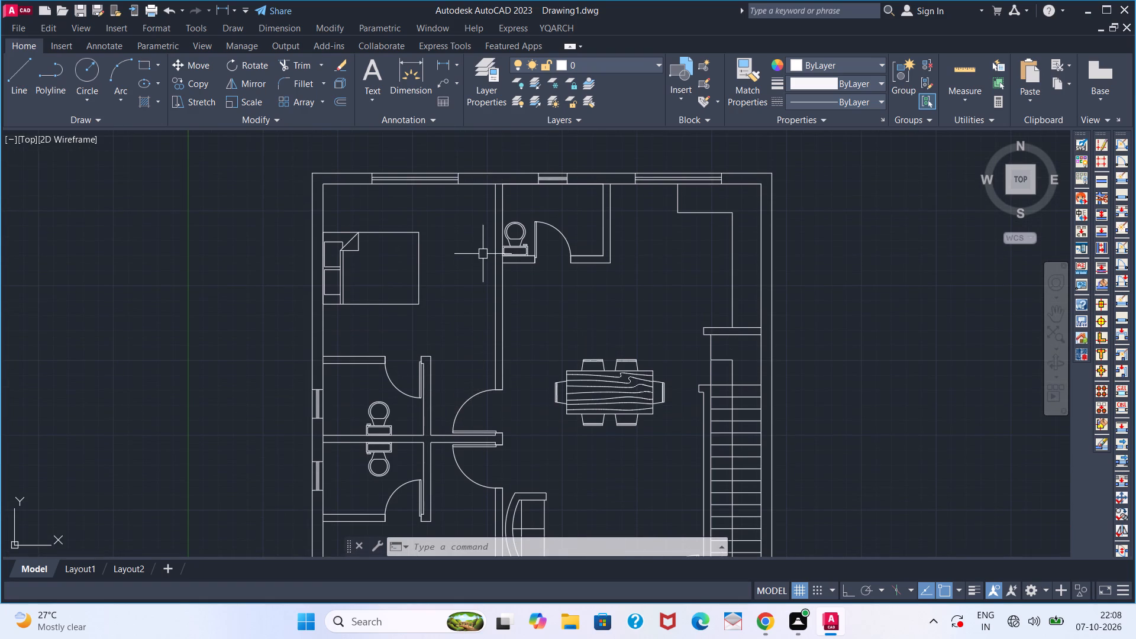
pyautogui.scroll(-1, 516, 366)
pyautogui.moveTo(519, 382); pyautogui.dragTo(504, 325, button='middle')
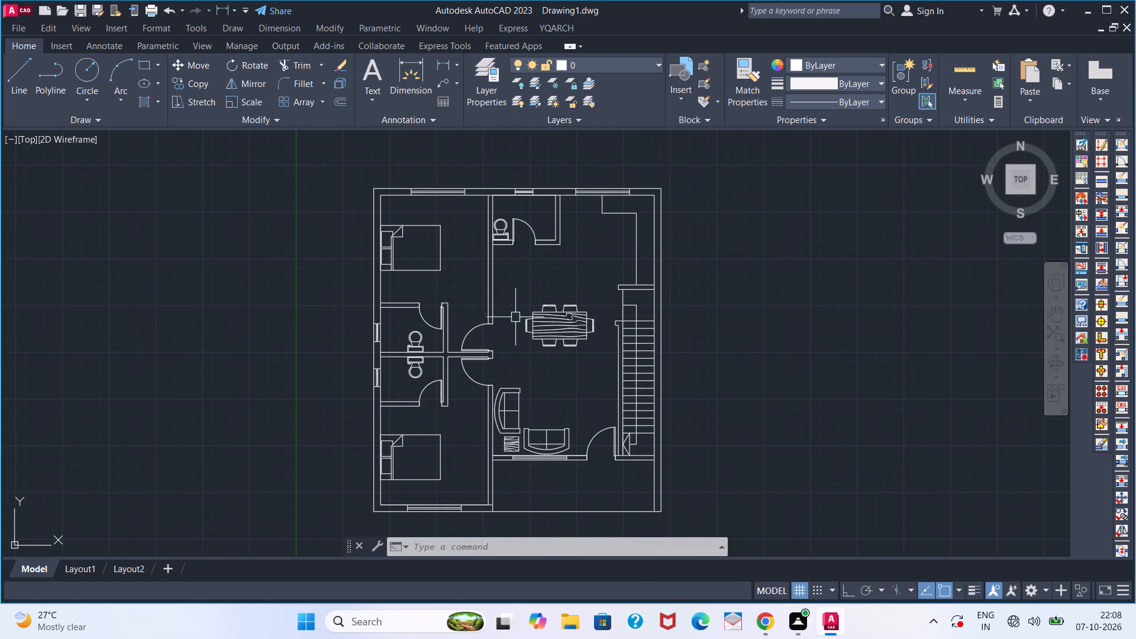
# Start a multiline text for the floor plan.
pyautogui.press('t')
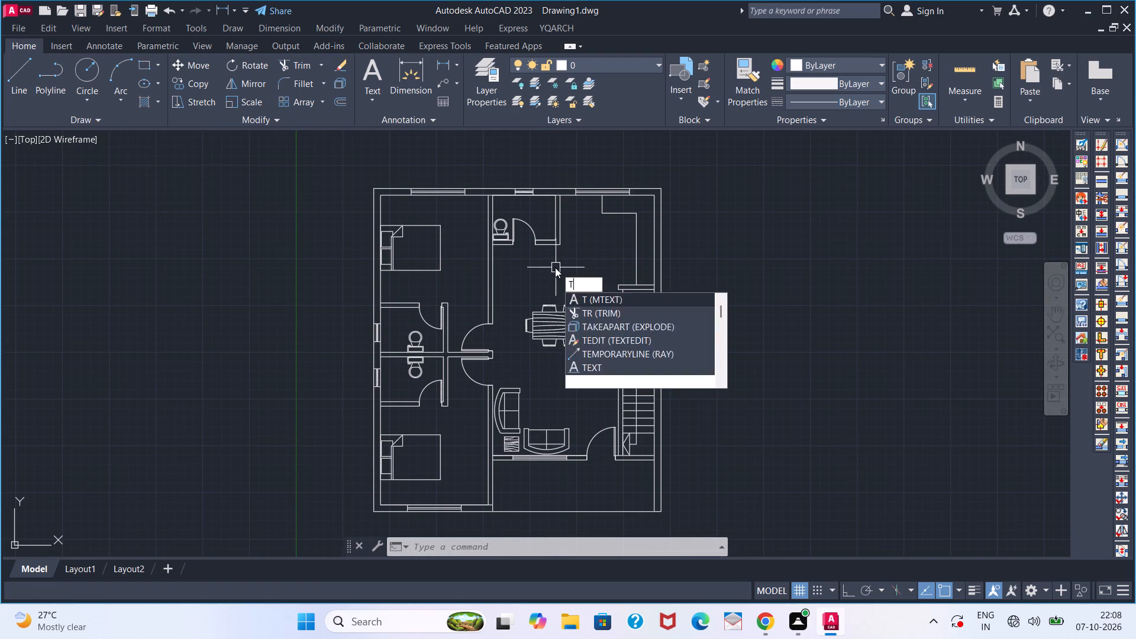
# Add the multiline text "KITCHEN" with an 8" text height in the kitchen space at the plan's upper right.
pyautogui.press('space')
pyautogui.click(578, 237)
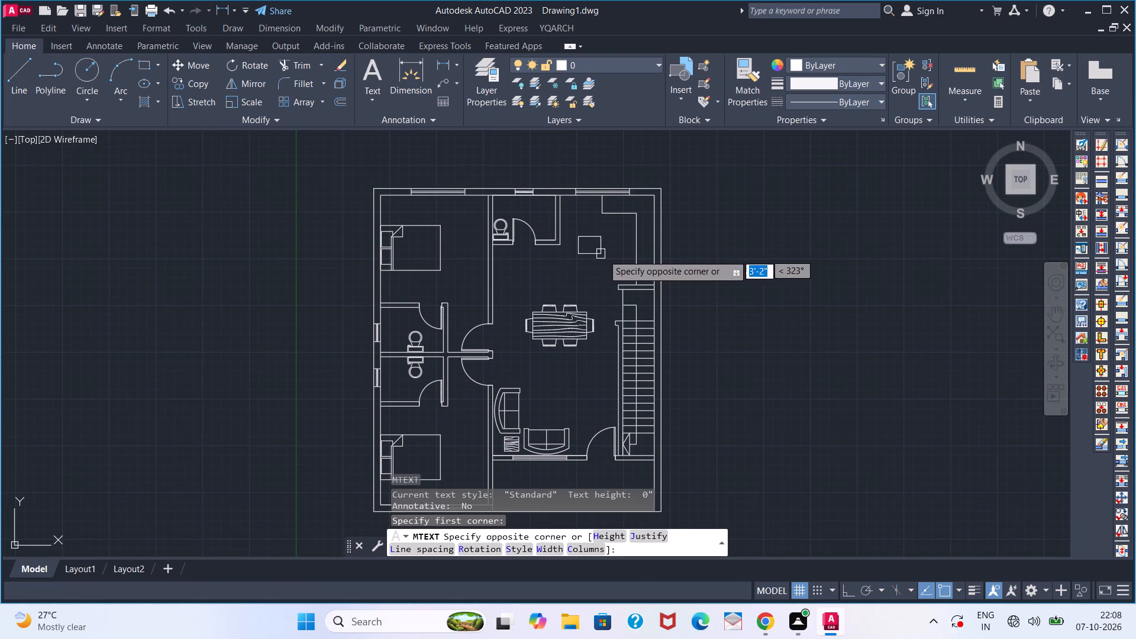
pyautogui.click(625, 263)
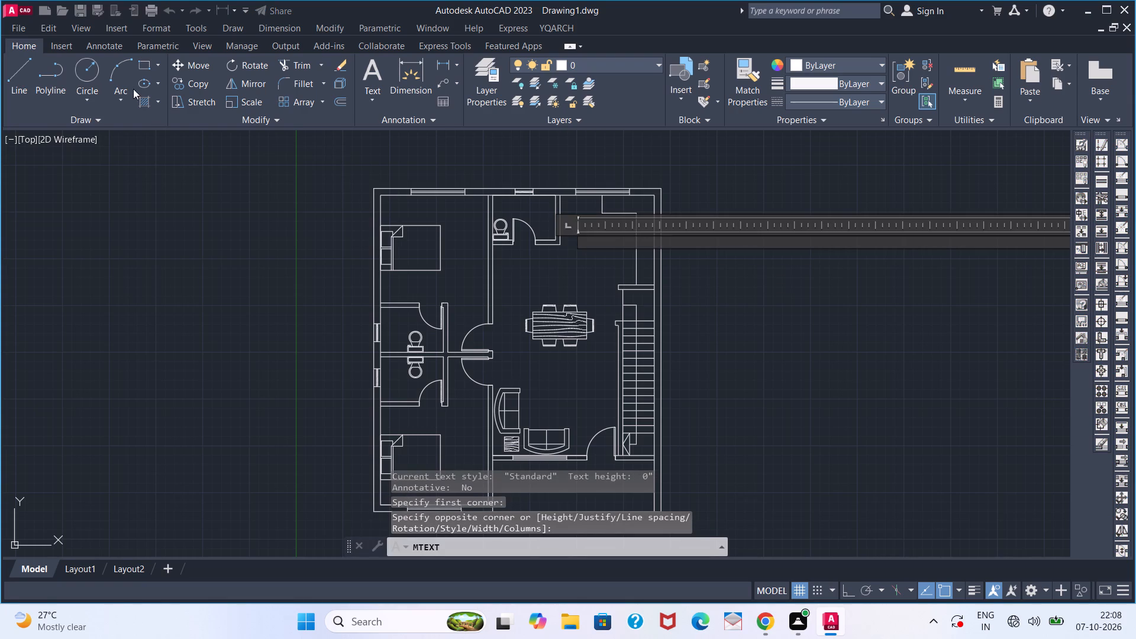
pyautogui.doubleClick(159, 83)
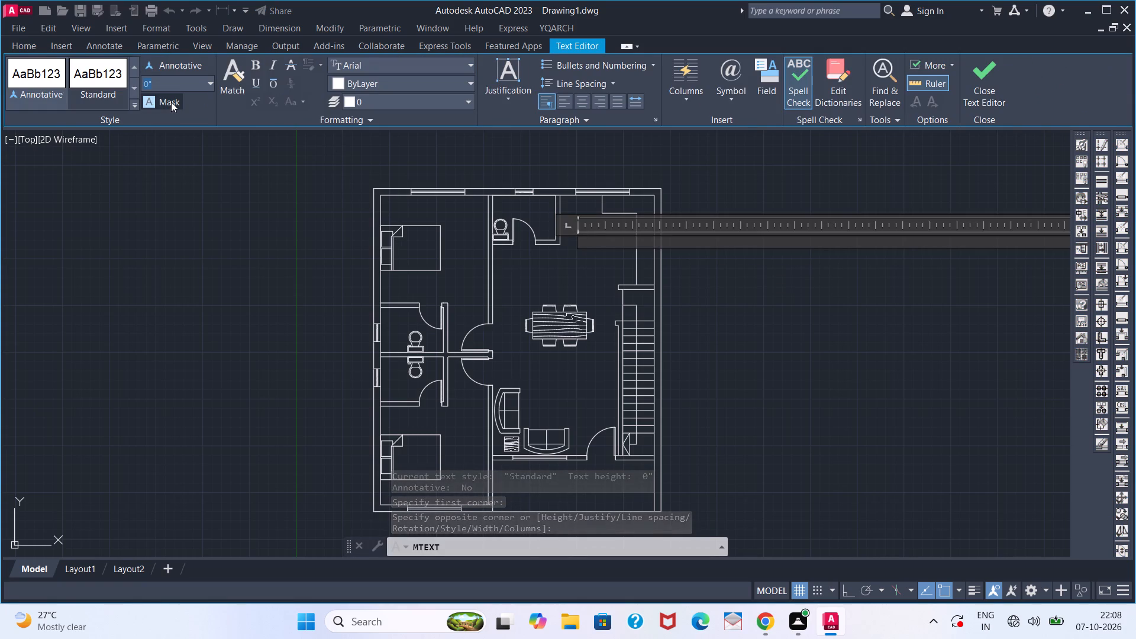
pyautogui.press('8')
pyautogui.press('Return')
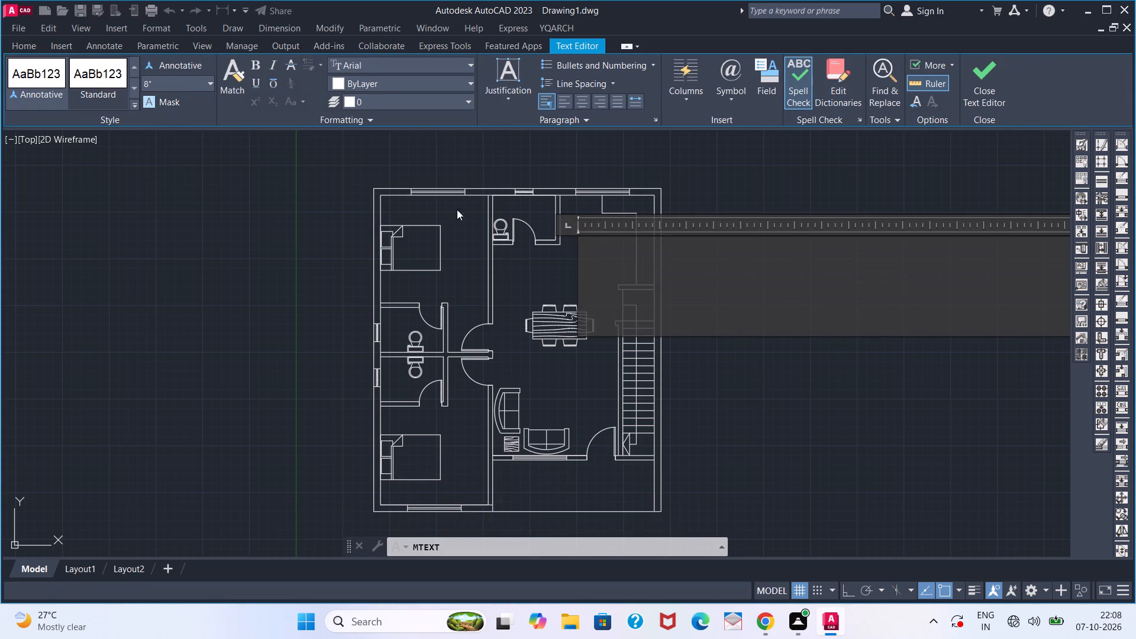
pyautogui.press('l')
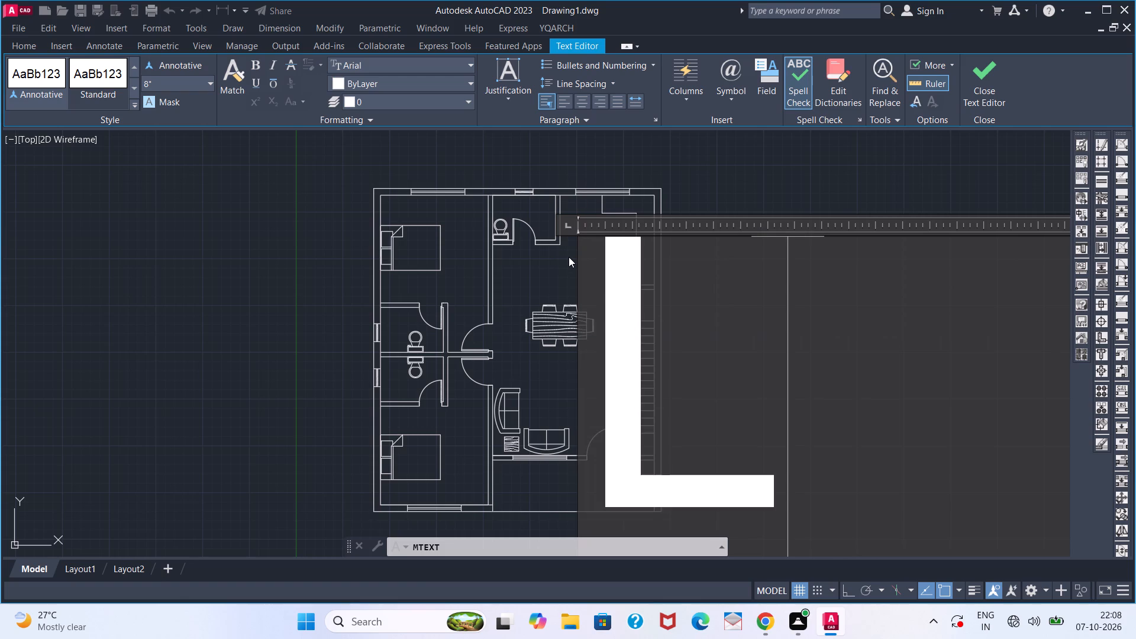
pyautogui.press('BackSpace')
pyautogui.write('KITCHEN')
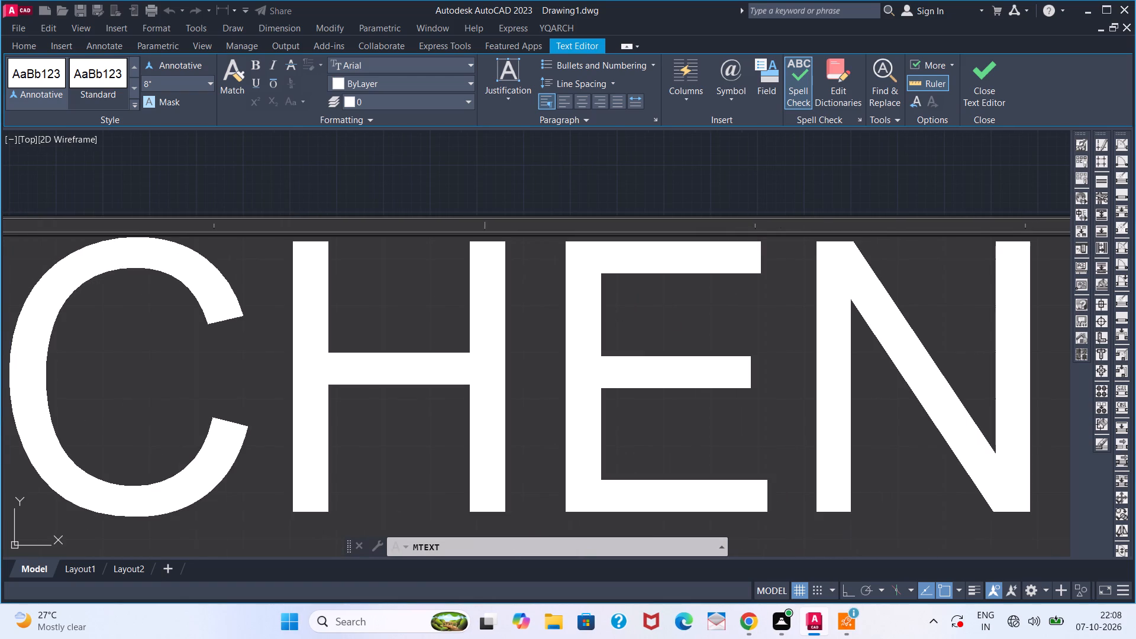
pyautogui.click(976, 99)
# Copy the KITCHEN label to below the dining table and to below the bed in the upper bedroom.
pyautogui.write('Z A')
pyautogui.press('space')
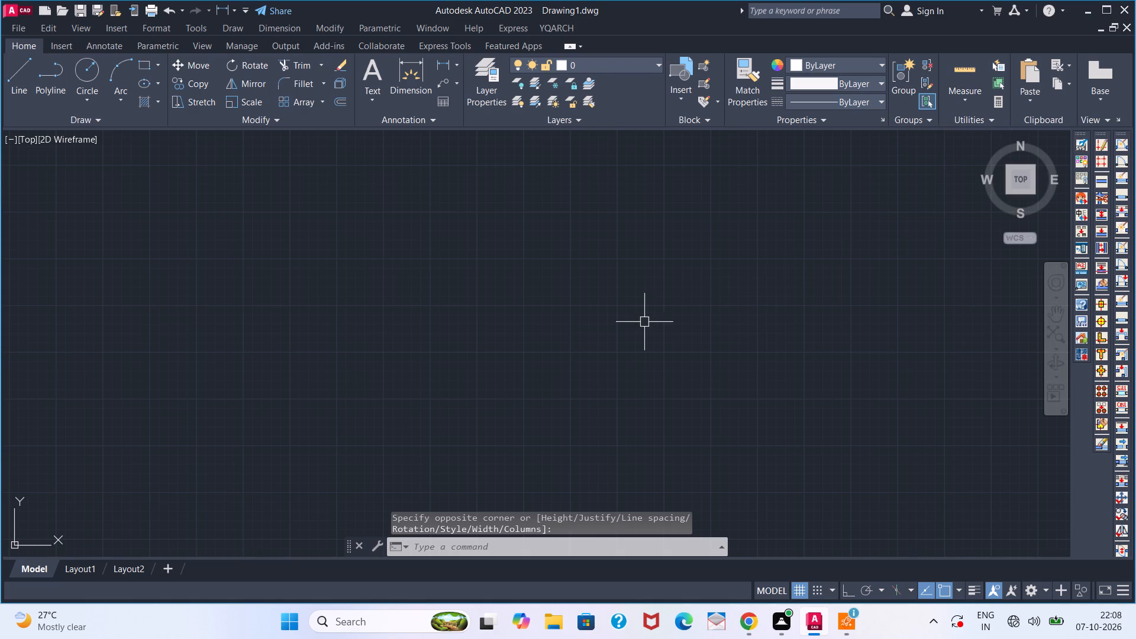
pyautogui.write('Z')
pyautogui.press('space')
pyautogui.press('q')
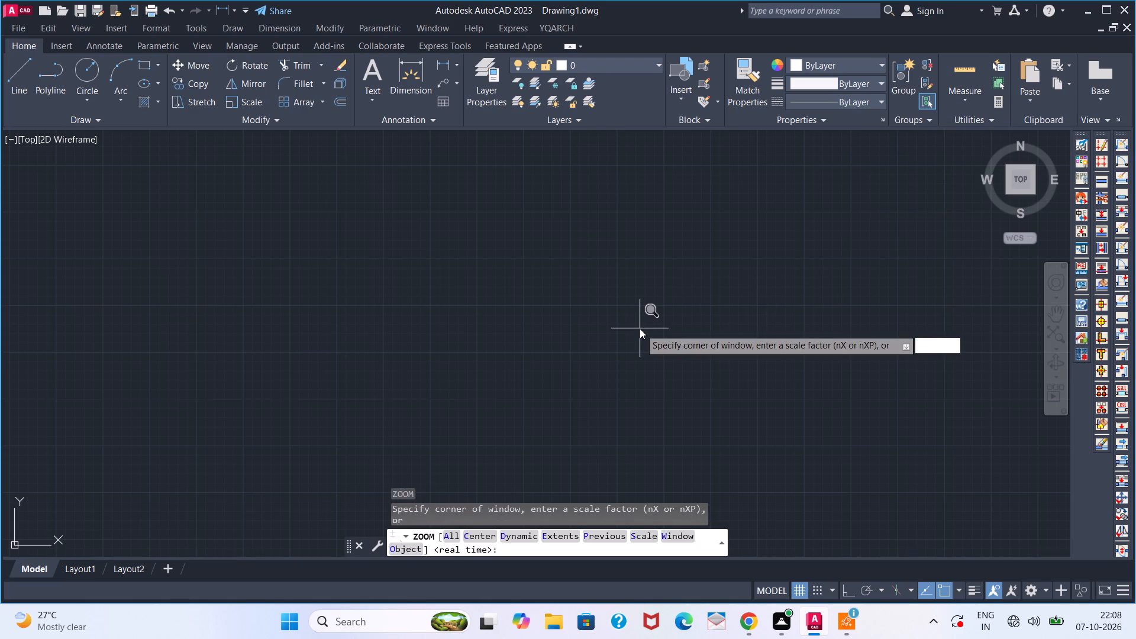
pyautogui.press('BackSpace')
pyautogui.press('a')
pyautogui.press('space')
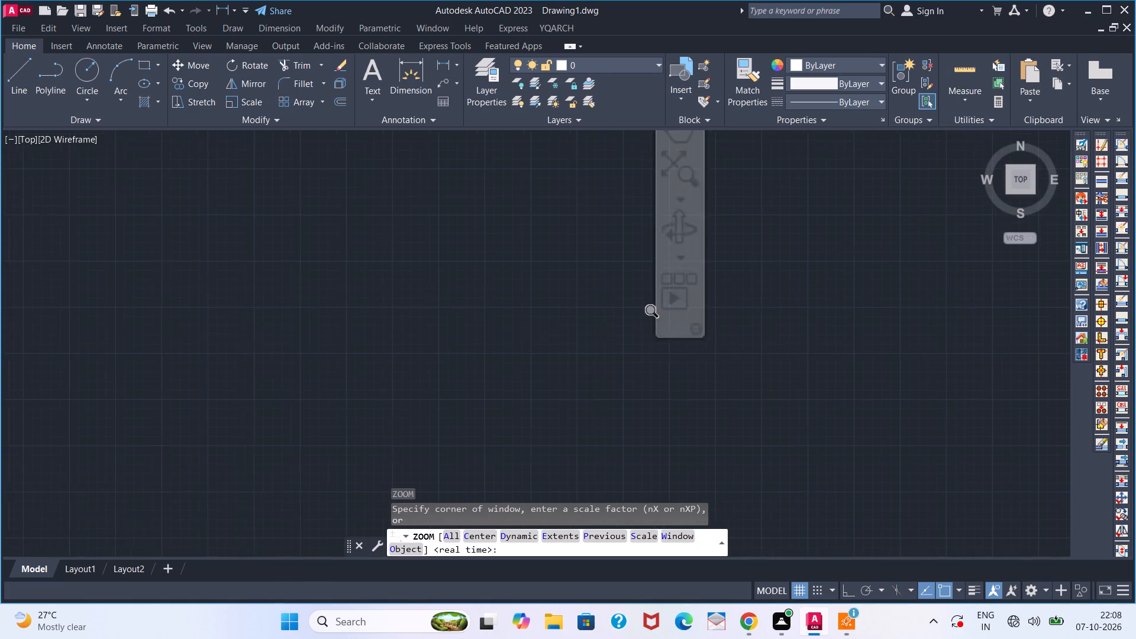
pyautogui.scroll(2, 419, 414)
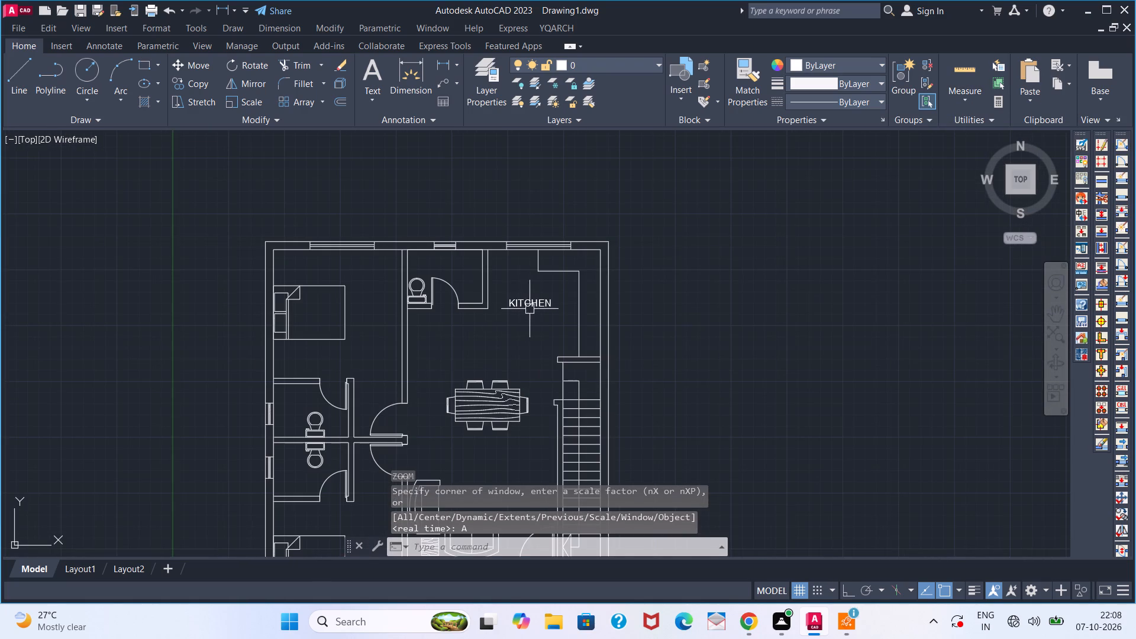
pyautogui.scroll(2, 537, 296)
pyautogui.click(526, 304)
pyautogui.press('c')
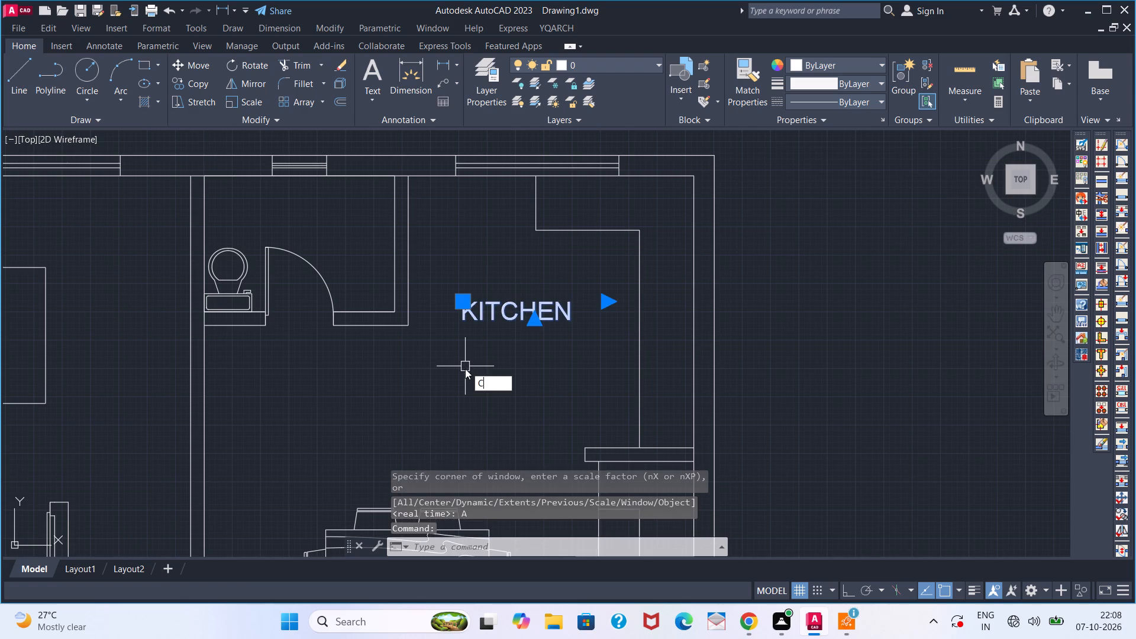
pyautogui.press('o')
pyautogui.press('Return')
pyautogui.click(518, 307)
pyautogui.moveTo(462, 413); pyautogui.dragTo(563, 123, button='middle')
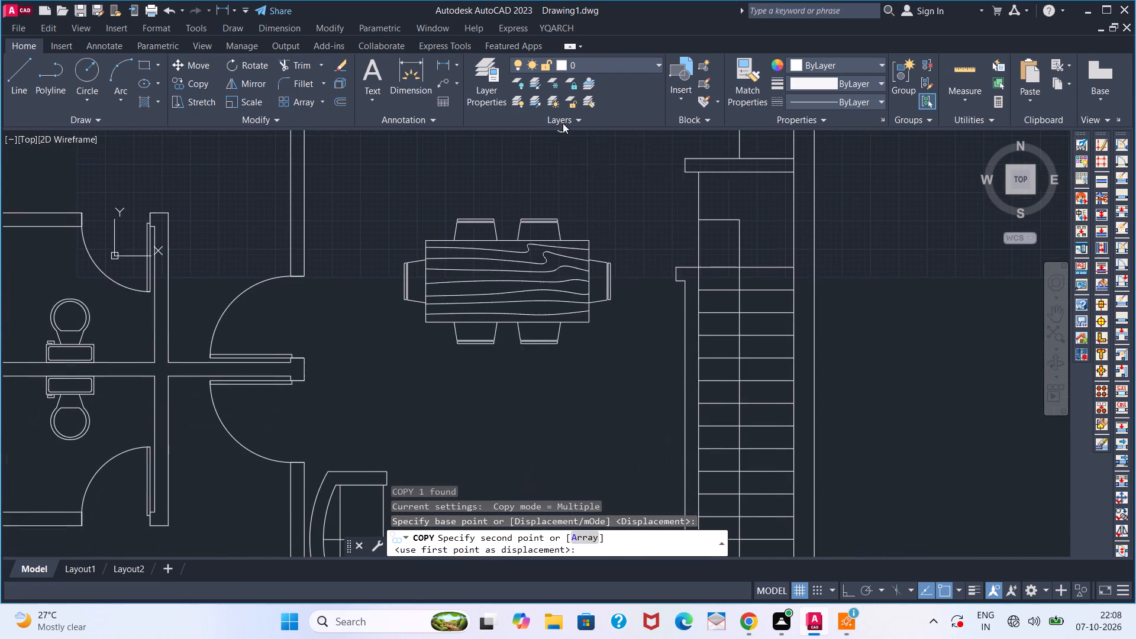
pyautogui.click(444, 367)
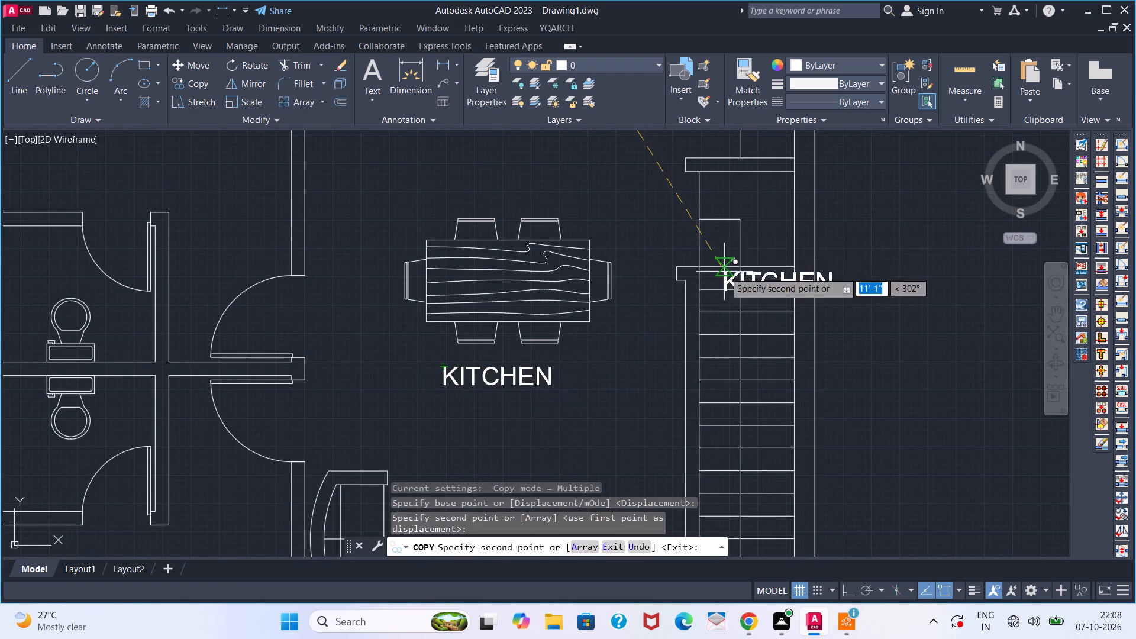
pyautogui.scroll(-4, 161, 289)
pyautogui.scroll(3, 154, 279)
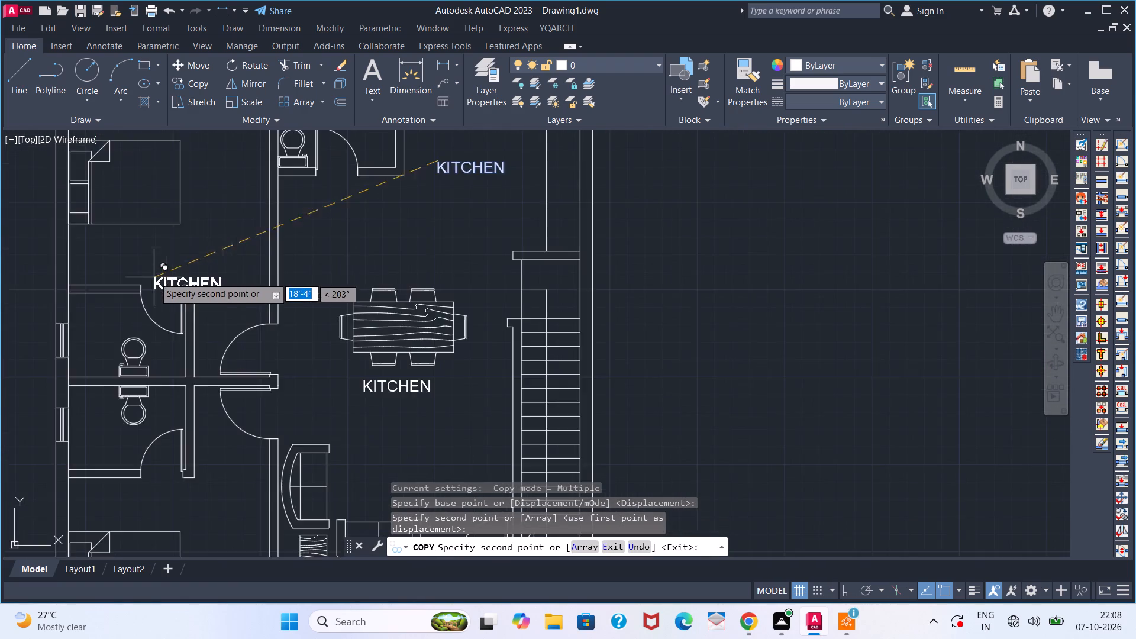
pyautogui.click(140, 244)
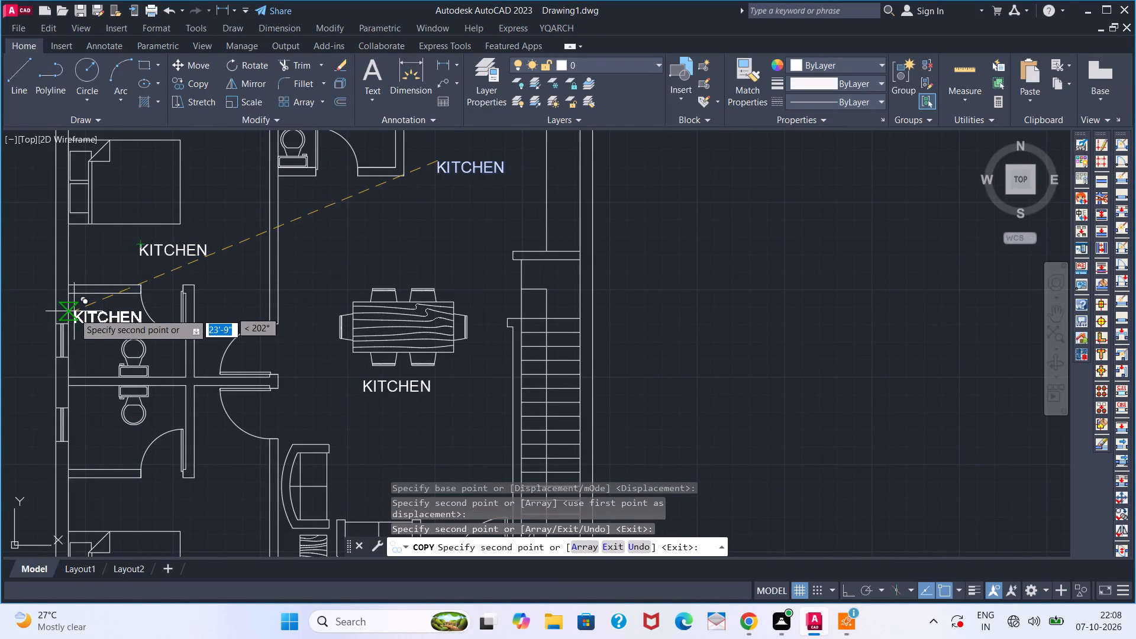
# Copy the KITCHEN label into both back-to-back bathrooms and above the bed in the lower bedroom.
pyautogui.scroll(1, 76, 314)
pyautogui.click(76, 314)
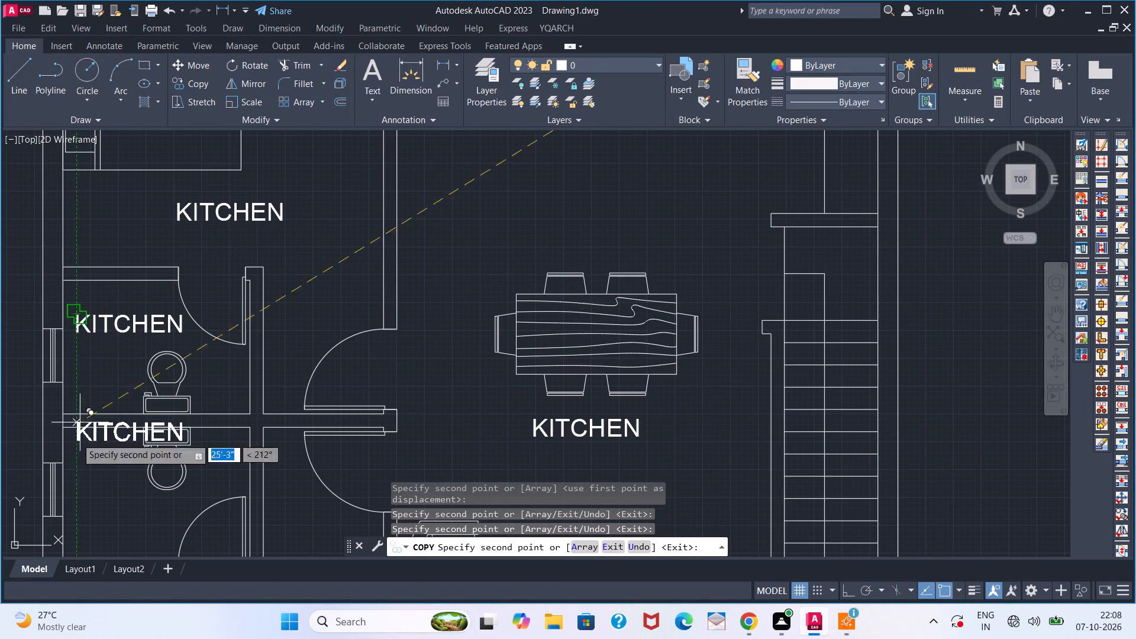
pyautogui.scroll(3, 70, 511)
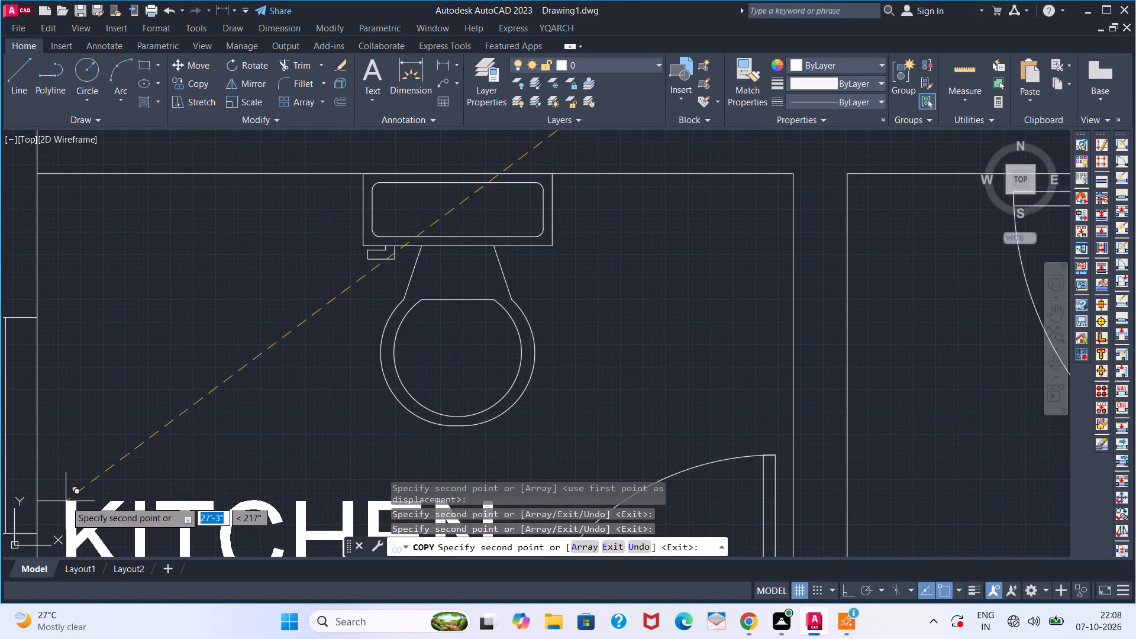
pyautogui.click(66, 501)
pyautogui.scroll(-4, 90, 476)
pyautogui.moveTo(132, 501); pyautogui.dragTo(224, 120, button='middle')
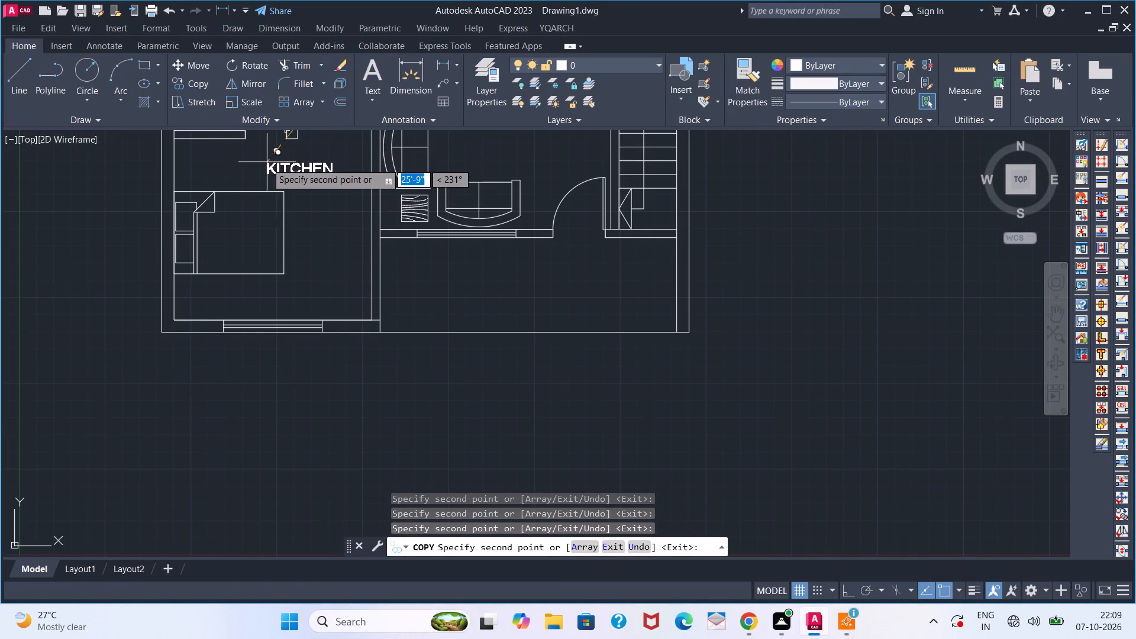
pyautogui.click(240, 163)
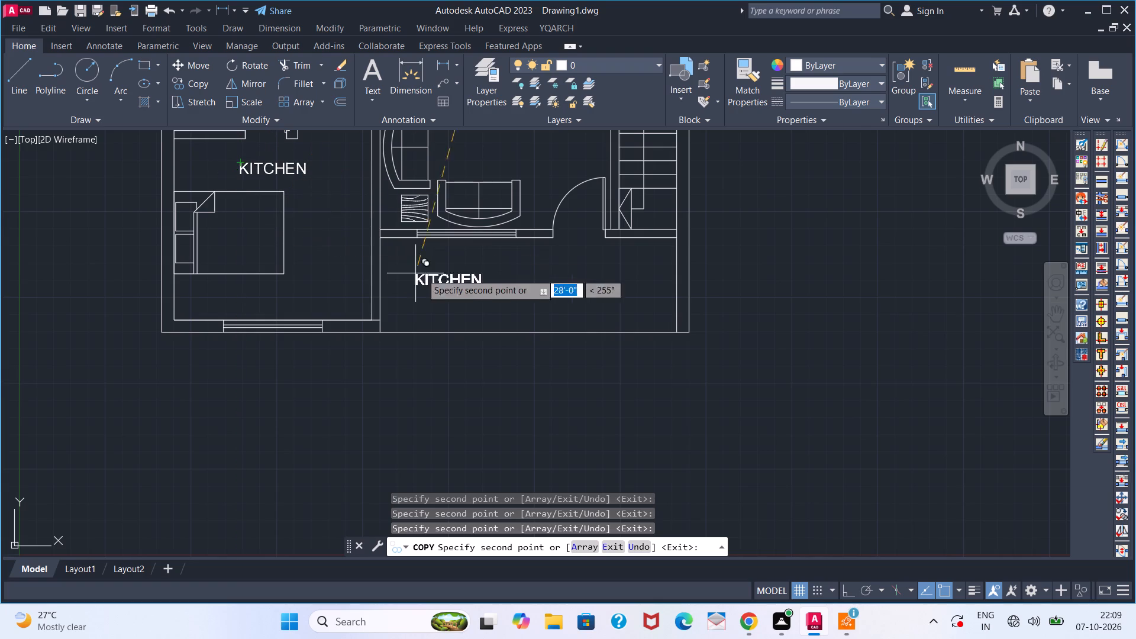
# Place further copies of the KITCHEN label in the front area below the sofas and in the toilet beside the kitchen.
pyautogui.click(487, 278)
pyautogui.scroll(-3, 482, 278)
pyautogui.moveTo(470, 234); pyautogui.dragTo(415, 431, button='middle')
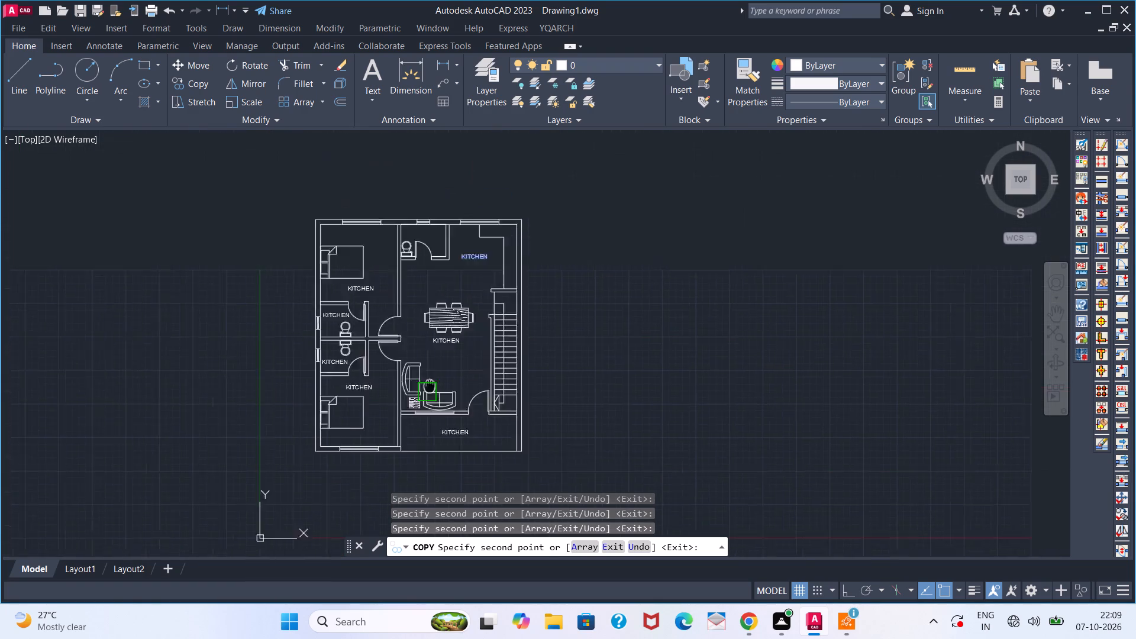
pyautogui.moveTo(415, 431); pyautogui.dragTo(415, 433, button='middle')
pyautogui.scroll(2, 398, 275)
pyautogui.click(397, 284)
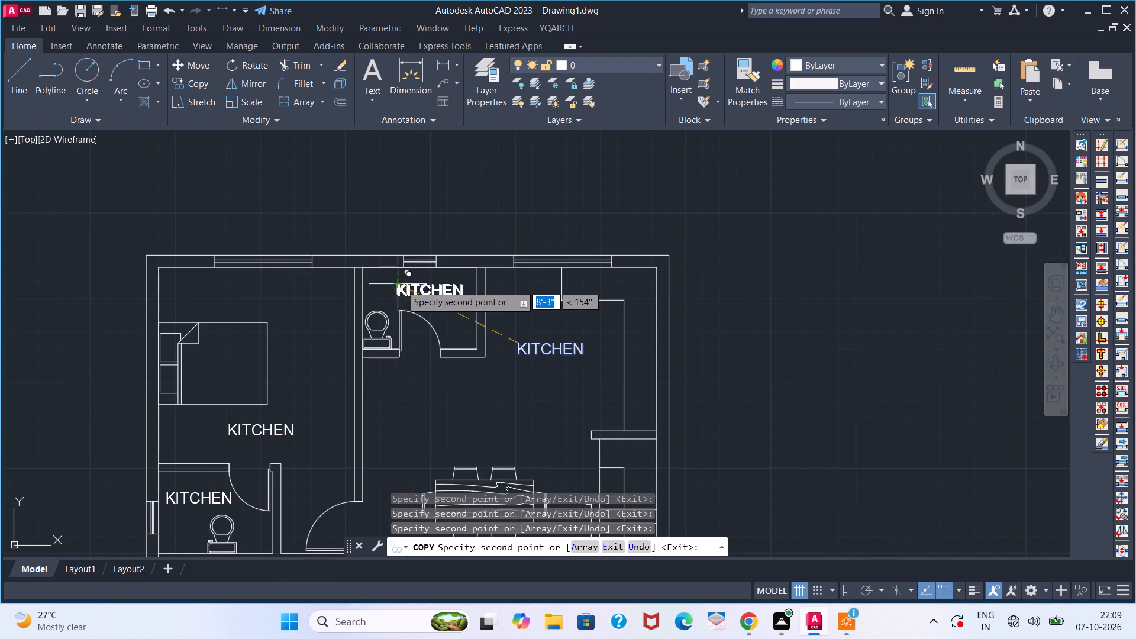
pyautogui.press('Escape')
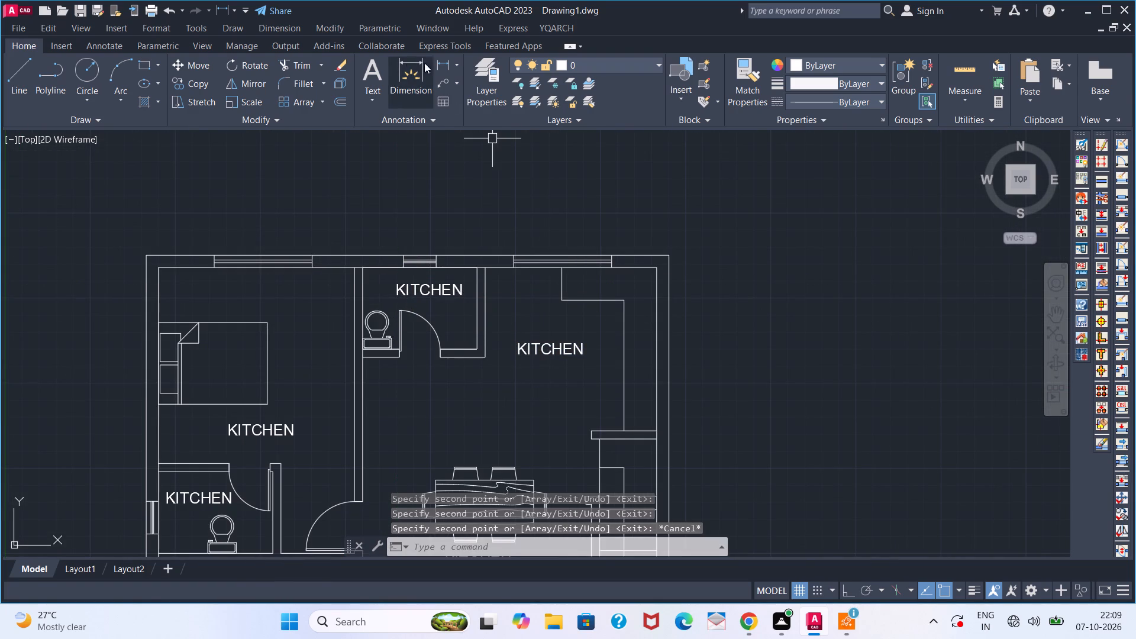
# Add linear dimensions for the kitchen's depth and for its width between the inner wall faces.
pyautogui.click(444, 63)
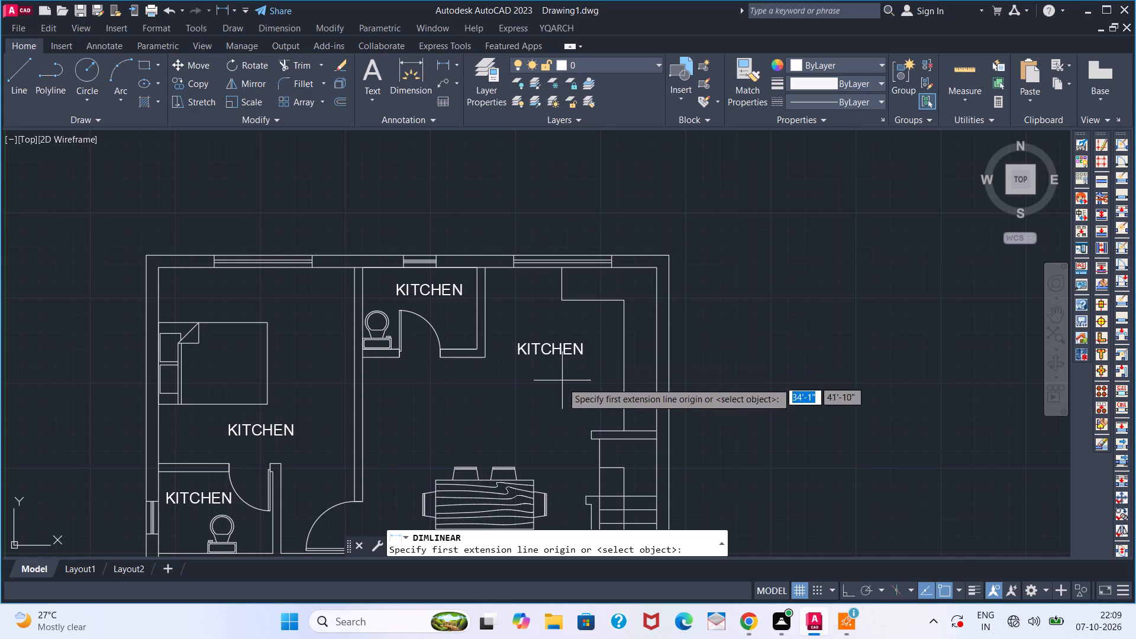
pyautogui.click(591, 424)
pyautogui.click(589, 266)
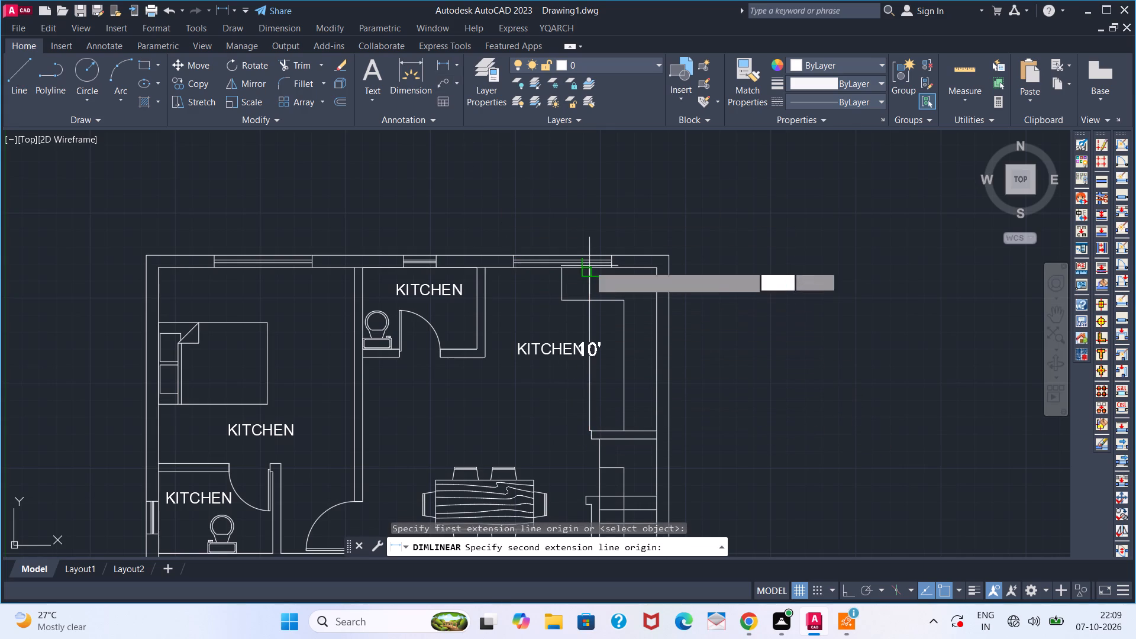
pyautogui.click(589, 266)
pyautogui.press('space')
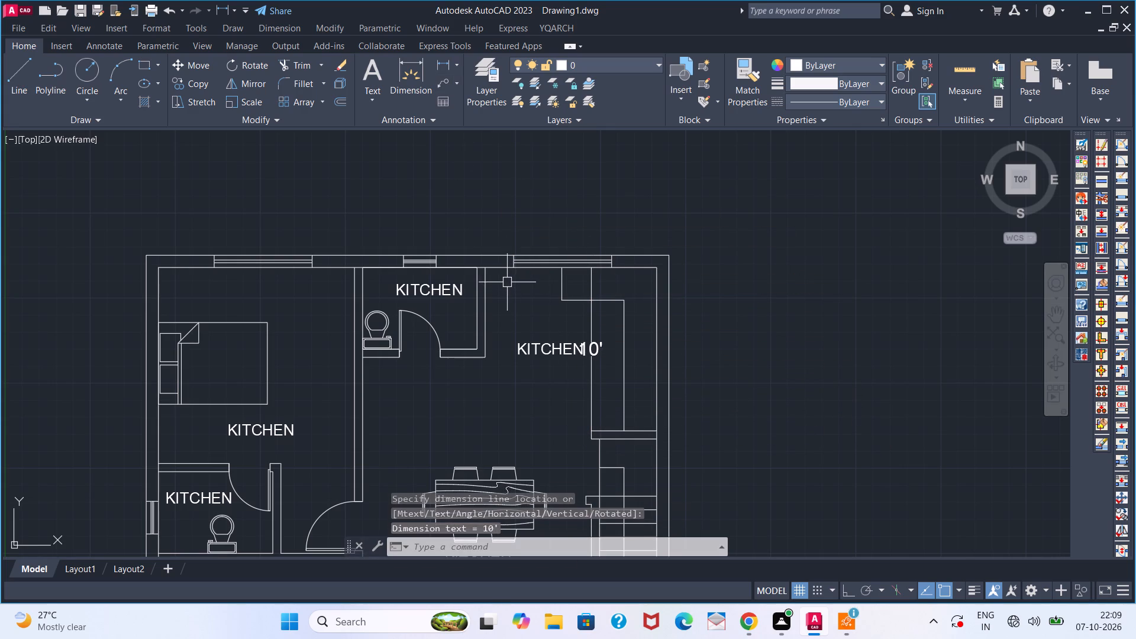
pyautogui.click(490, 271)
pyautogui.click(656, 271)
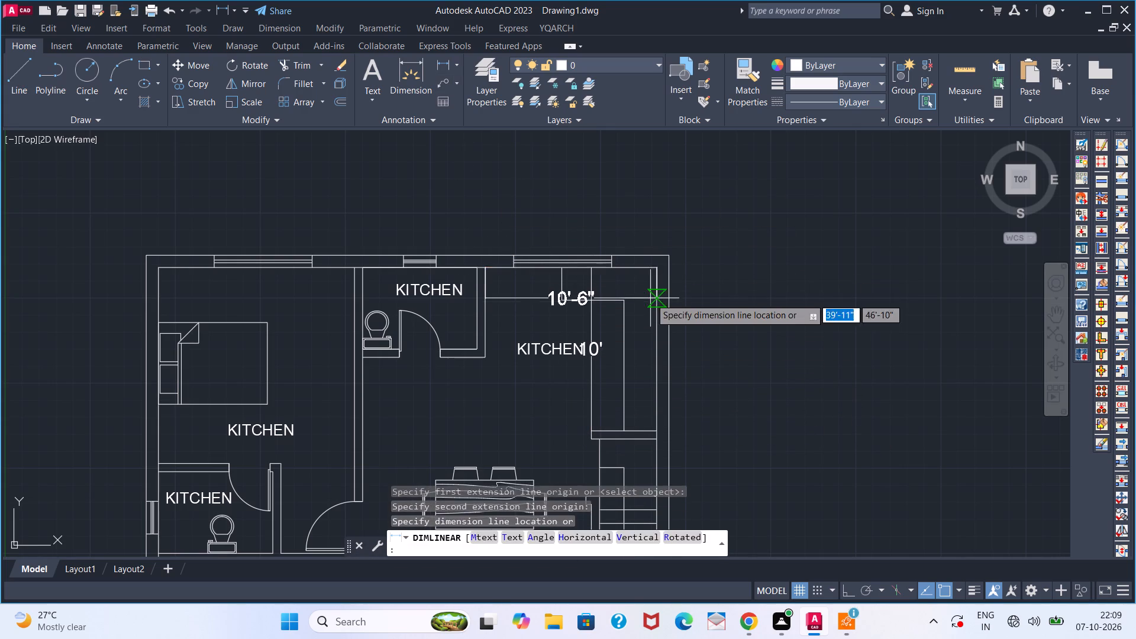
pyautogui.click(650, 298)
# Add linear dimensions for the inner width and depth of the toilet beside the kitchen.
pyautogui.press('space')
pyautogui.click(368, 269)
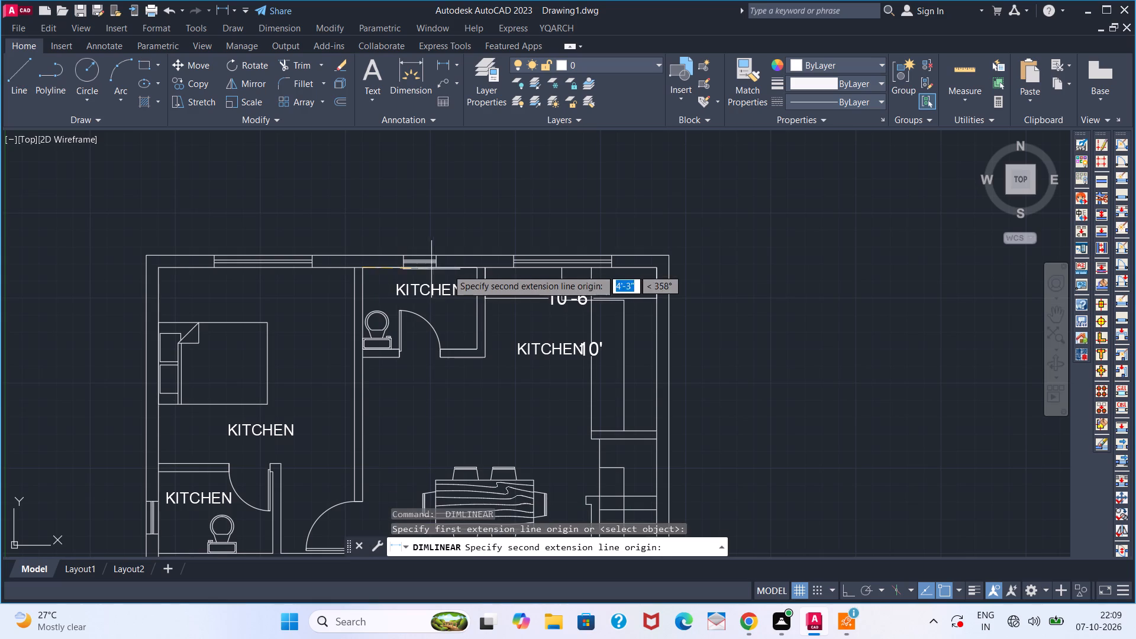
pyautogui.click(472, 268)
pyautogui.click(472, 275)
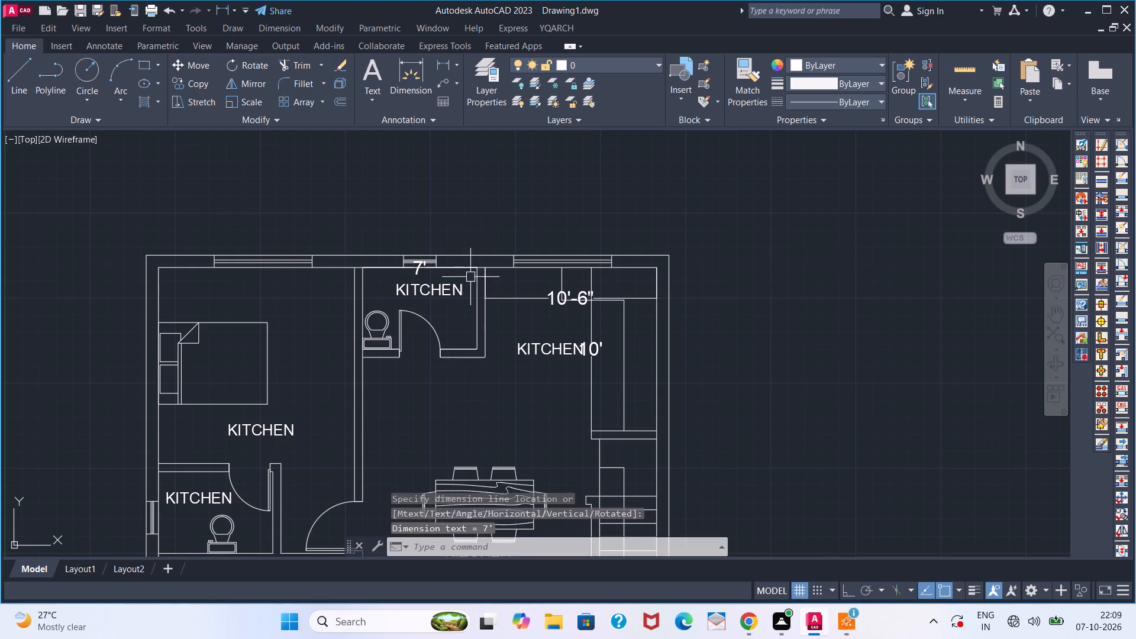
pyautogui.press('space')
pyautogui.click(473, 341)
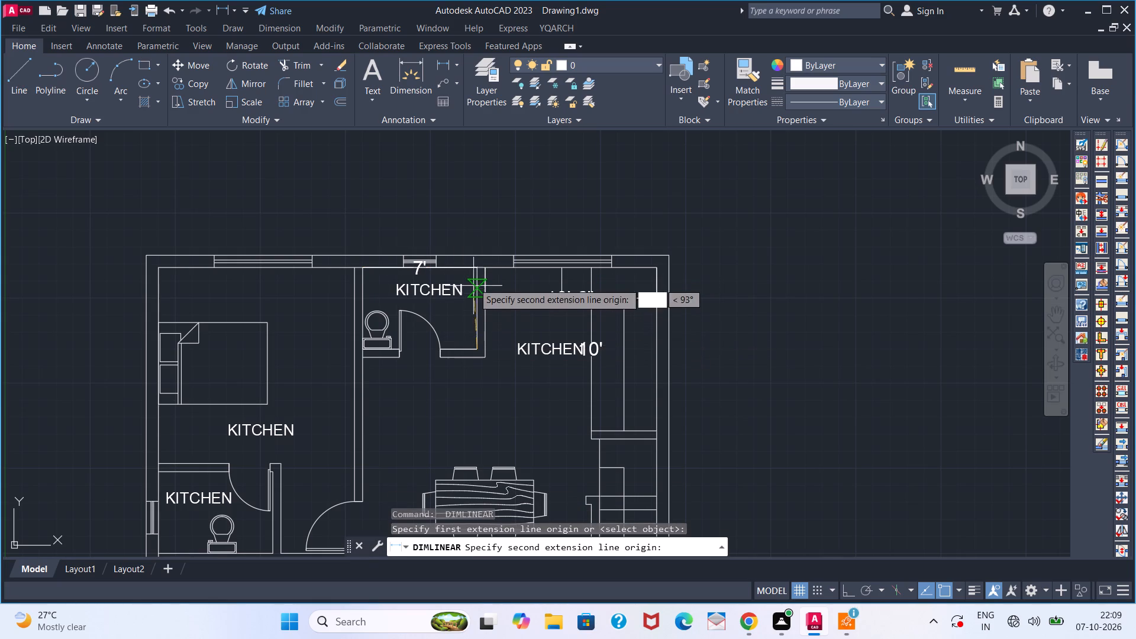
pyautogui.click(473, 271)
pyautogui.click(471, 271)
# Add linear dimensions for the upper bedroom's inner width and its depth along the outer wall.
pyautogui.press('space')
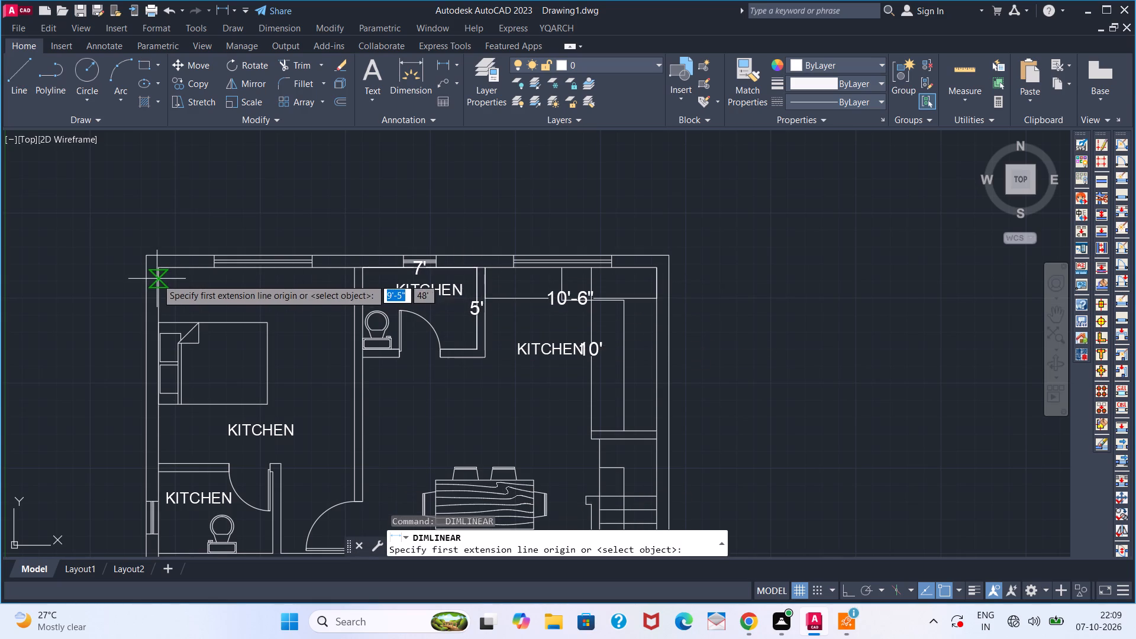
pyautogui.click(158, 274)
pyautogui.click(351, 273)
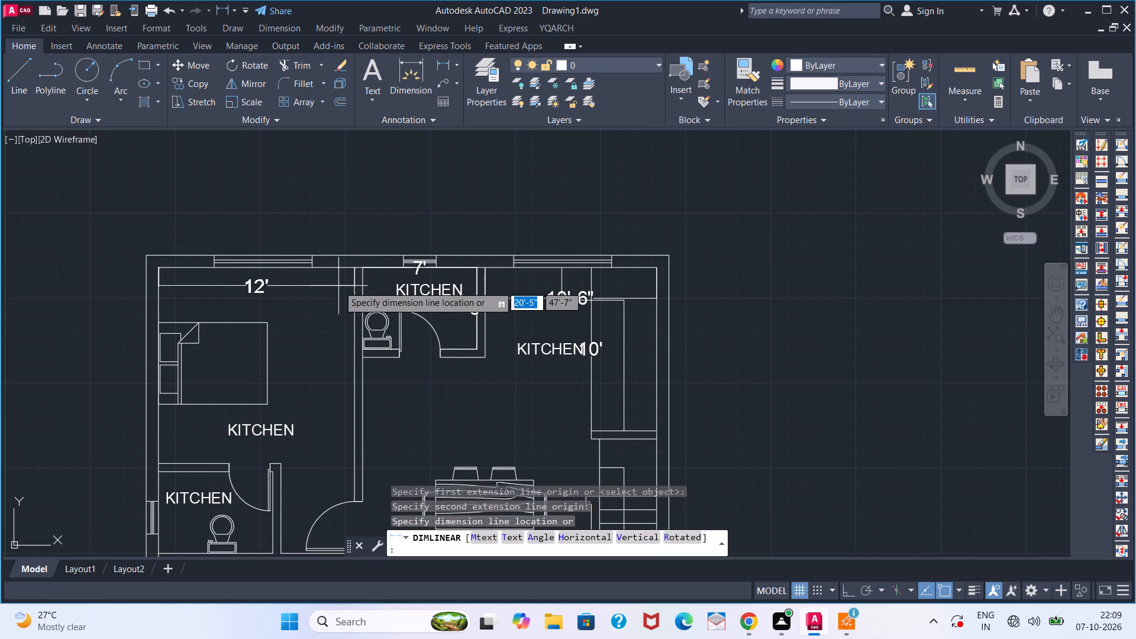
pyautogui.click(338, 286)
pyautogui.press('space')
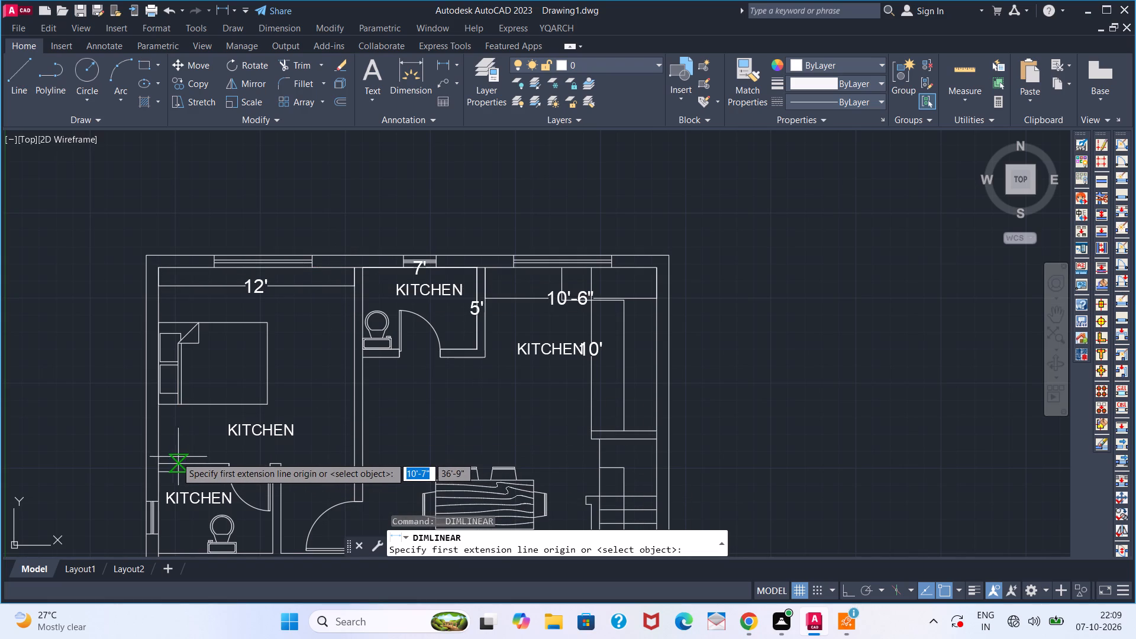
pyautogui.click(165, 460)
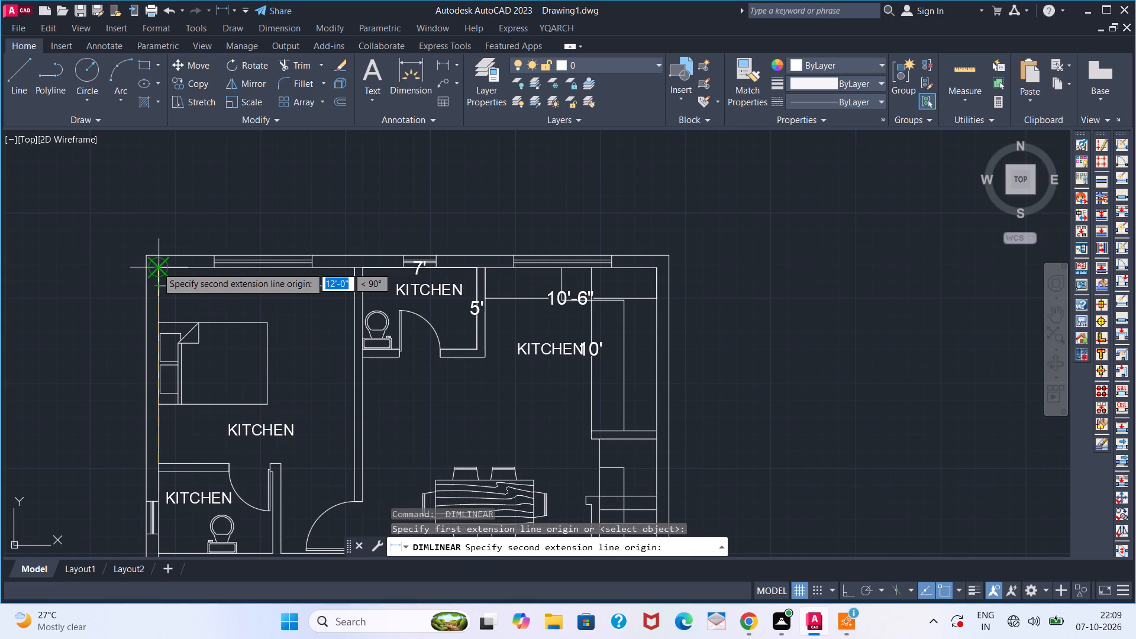
pyautogui.click(157, 267)
pyautogui.click(172, 267)
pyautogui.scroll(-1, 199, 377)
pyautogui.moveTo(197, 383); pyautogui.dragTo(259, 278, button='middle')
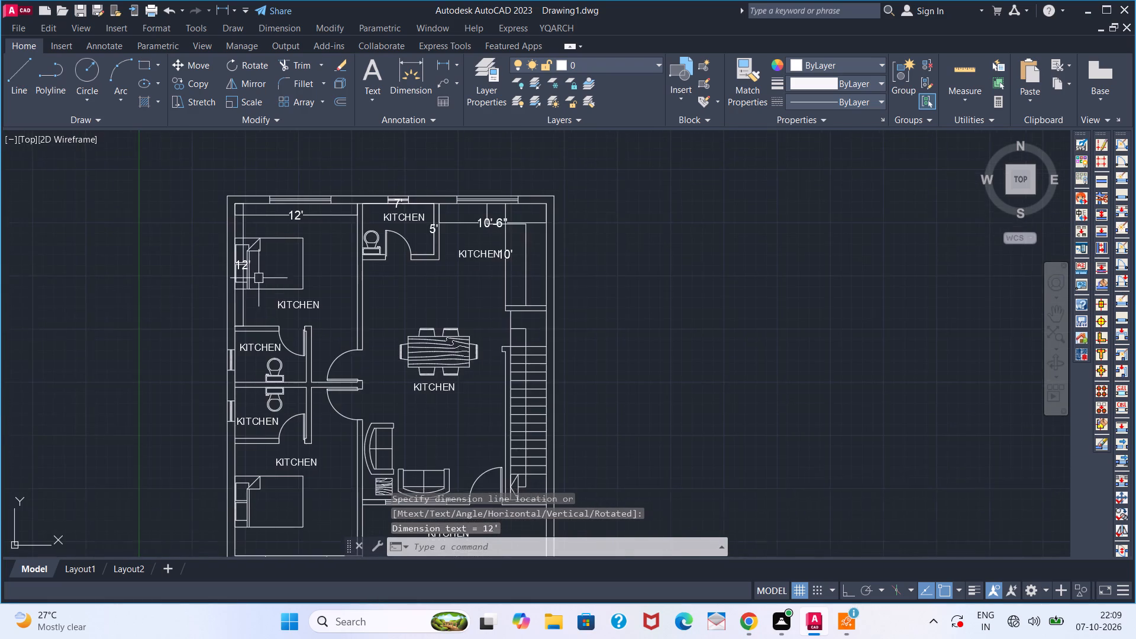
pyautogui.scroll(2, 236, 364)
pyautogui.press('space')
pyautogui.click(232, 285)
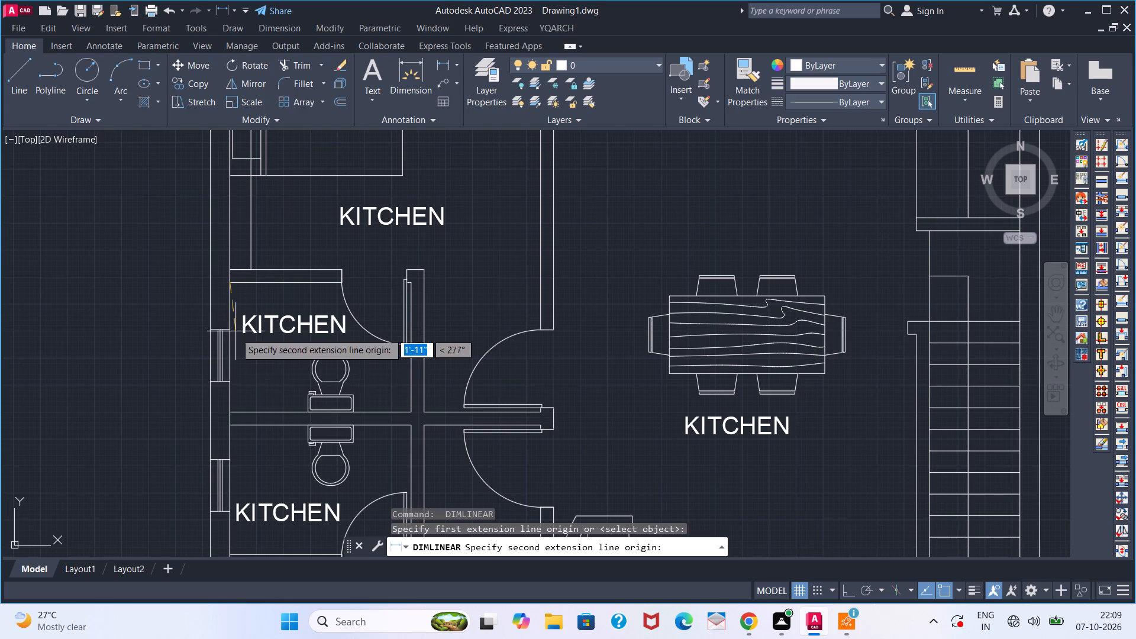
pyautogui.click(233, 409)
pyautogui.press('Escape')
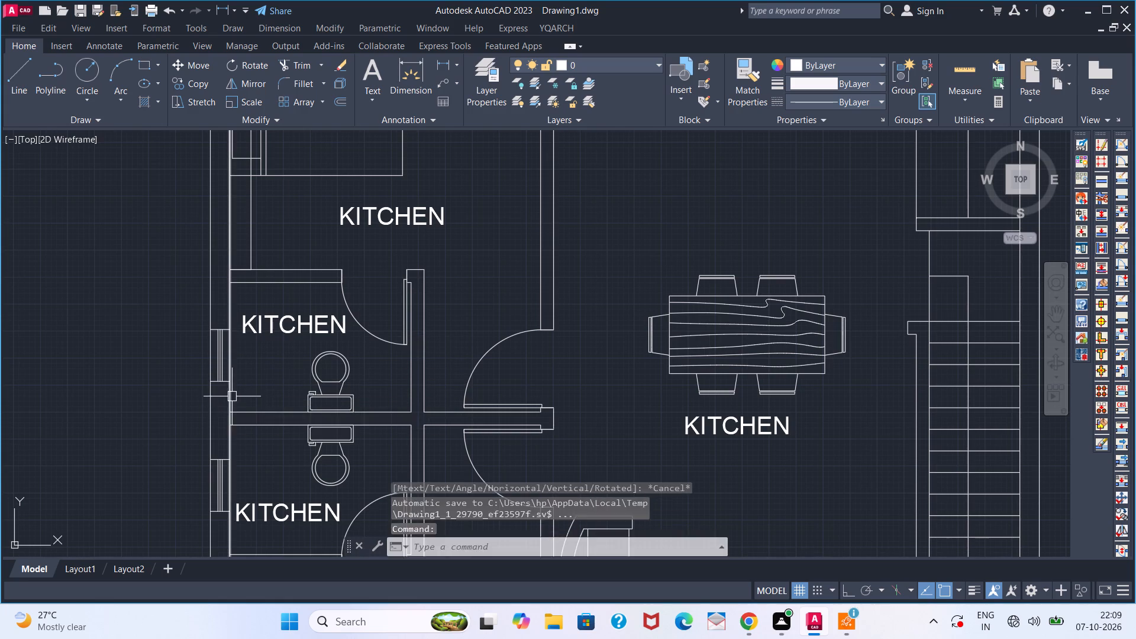
# Add linear dimensions for the inner depth and width of the upper of the two back-to-back toilets between the bedrooms.
pyautogui.press('space')
pyautogui.click(232, 415)
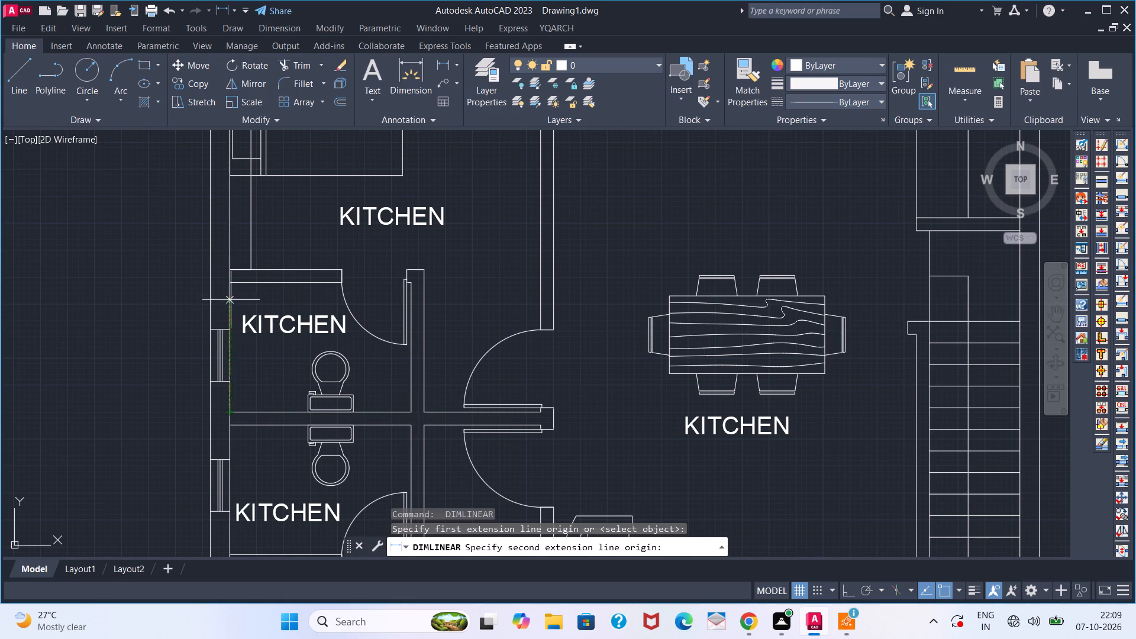
pyautogui.click(230, 286)
pyautogui.click(241, 288)
pyautogui.press('space')
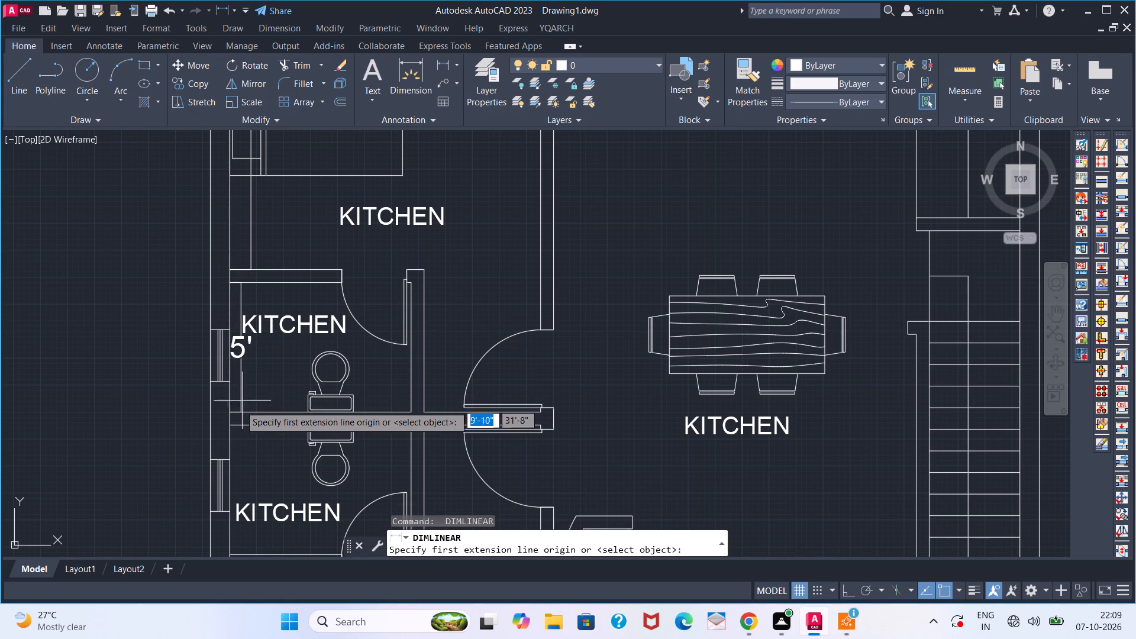
pyautogui.click(233, 415)
pyautogui.click(406, 409)
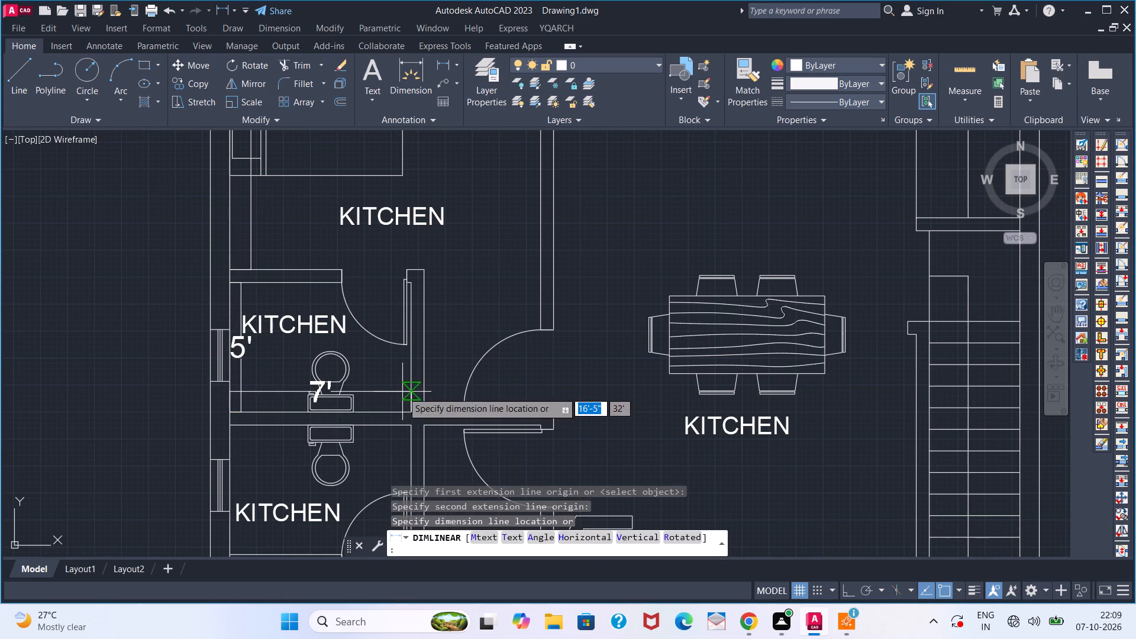
pyautogui.click(402, 392)
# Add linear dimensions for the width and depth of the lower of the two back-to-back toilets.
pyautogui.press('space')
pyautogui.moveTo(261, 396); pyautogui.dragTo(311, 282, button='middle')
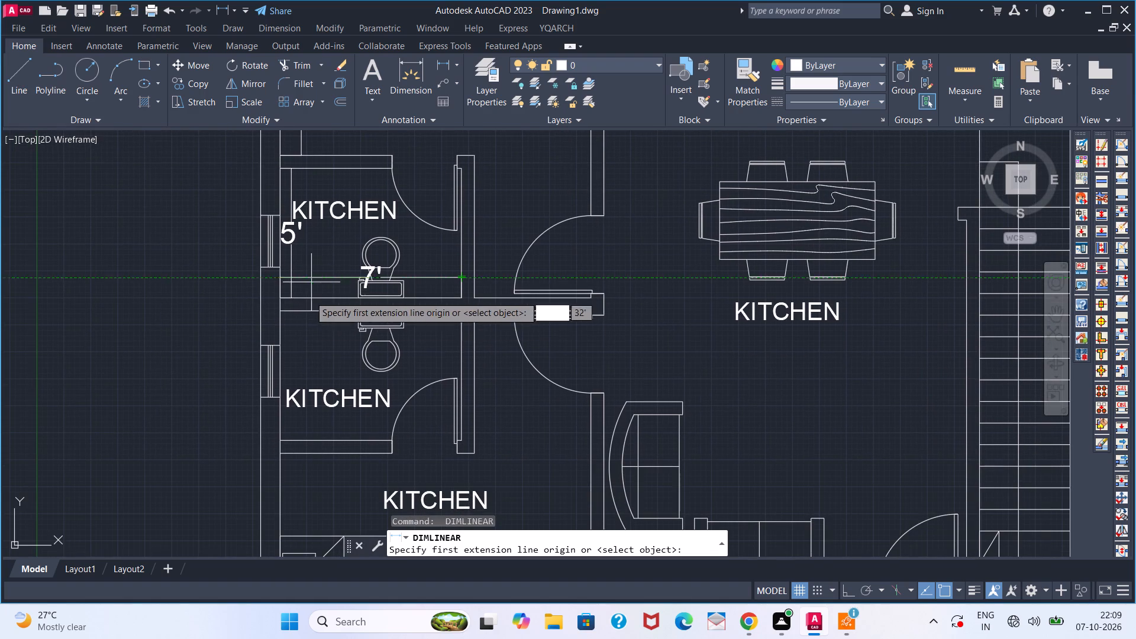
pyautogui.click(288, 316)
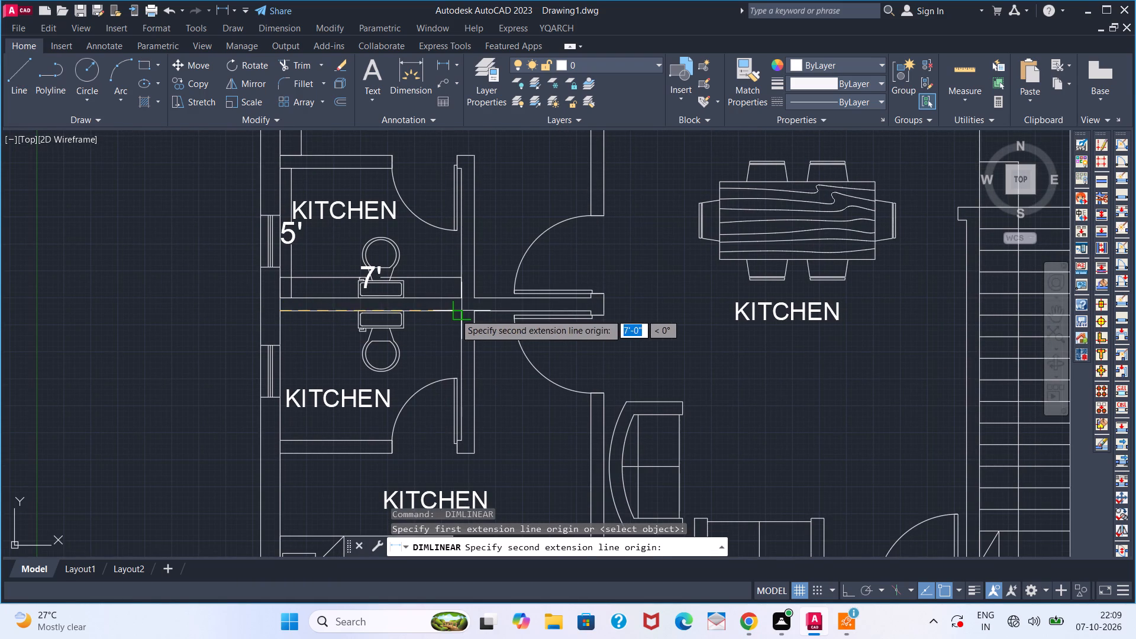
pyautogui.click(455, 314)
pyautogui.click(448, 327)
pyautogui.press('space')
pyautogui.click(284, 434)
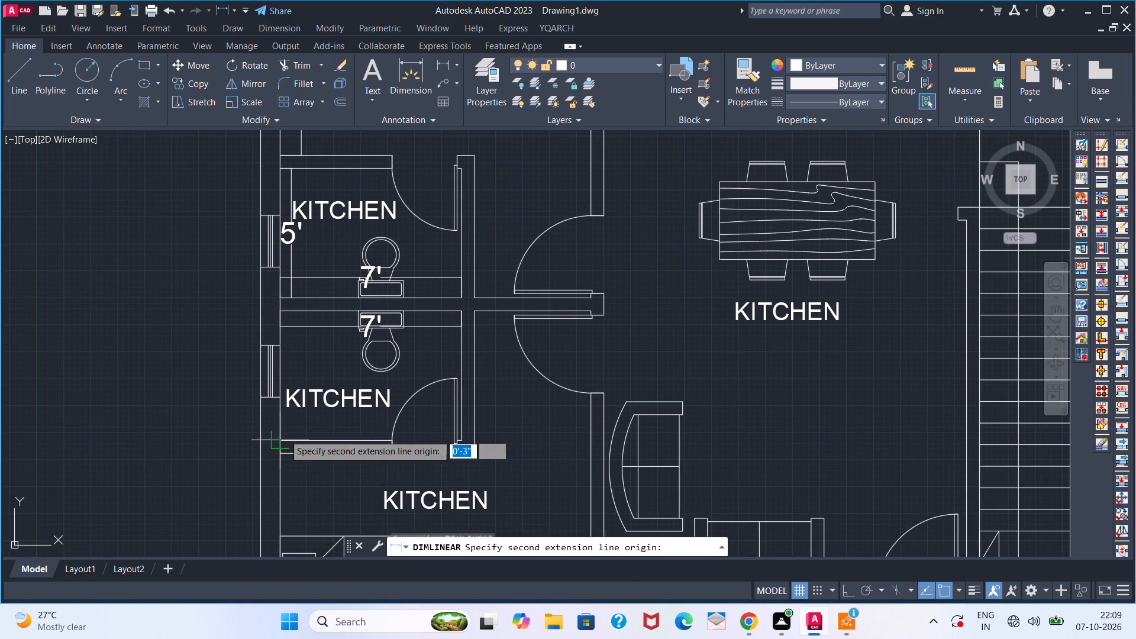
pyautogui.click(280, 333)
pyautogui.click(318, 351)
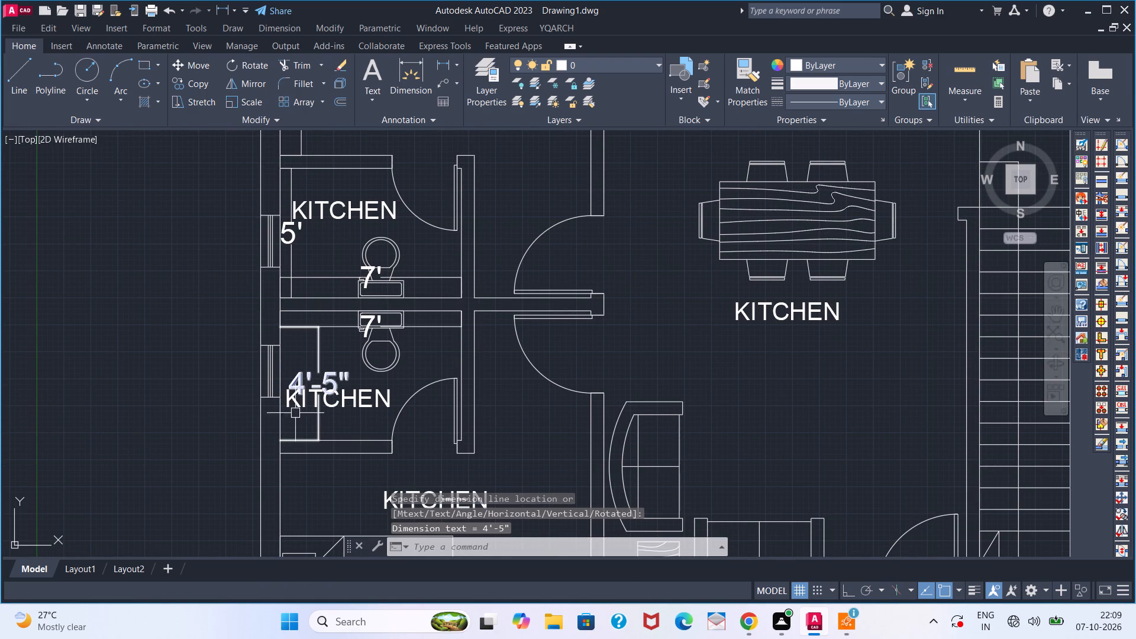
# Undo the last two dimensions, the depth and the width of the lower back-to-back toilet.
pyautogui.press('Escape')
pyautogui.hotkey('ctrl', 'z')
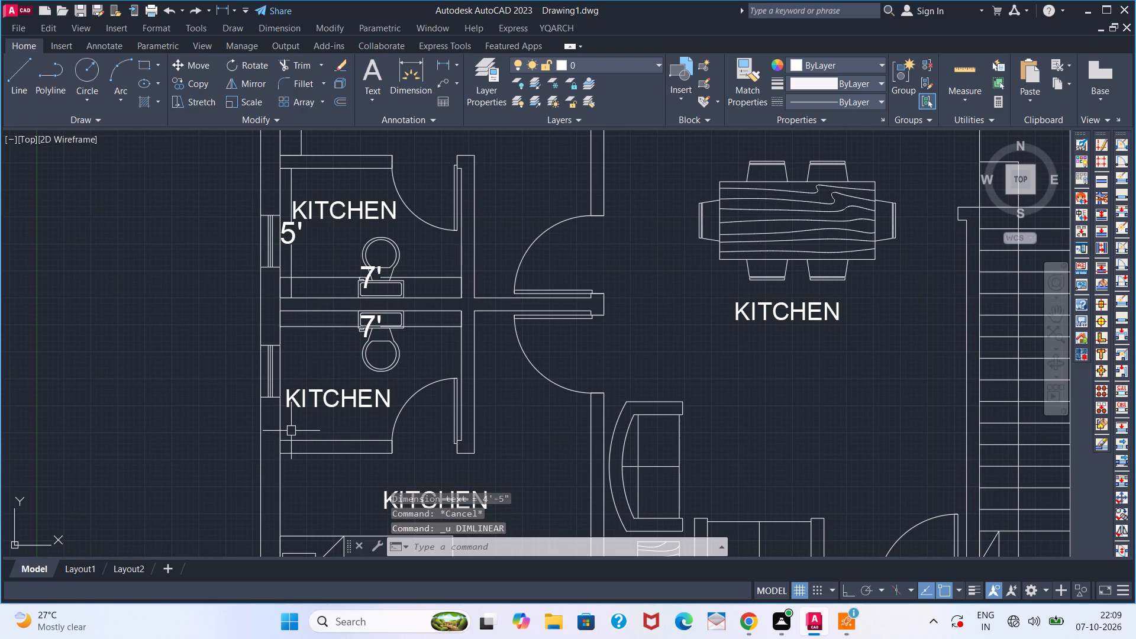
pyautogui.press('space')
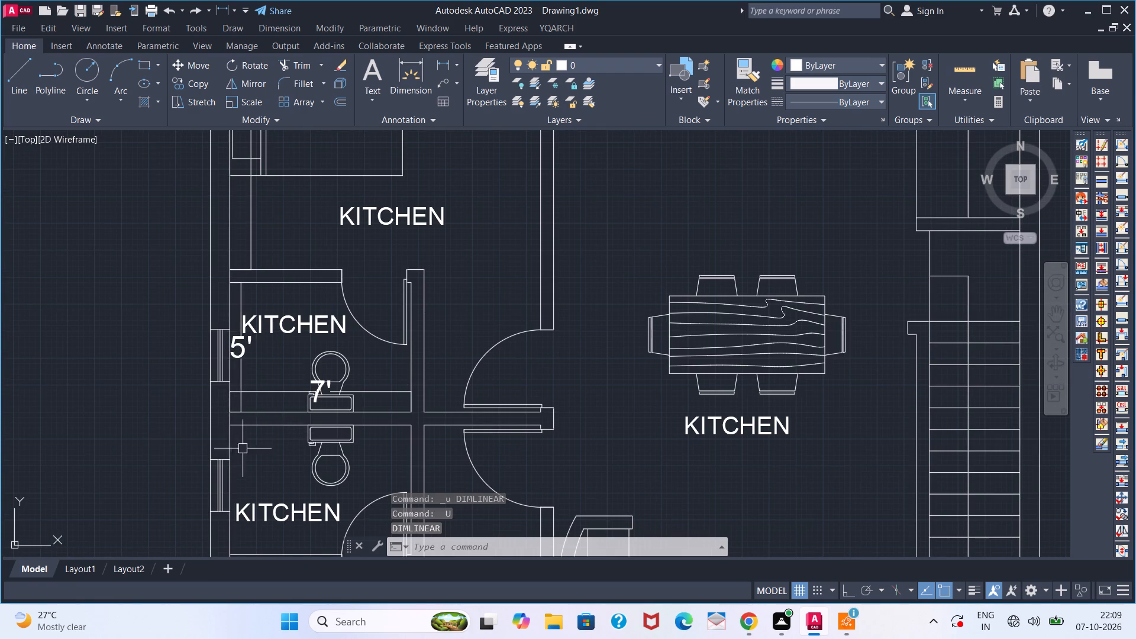
# Add linear dimensions for the lower back-to-back toilet's width along the shared wall and its full inner depth.
pyautogui.moveTo(260, 409); pyautogui.dragTo(383, 292, button='middle')
pyautogui.click(440, 72)
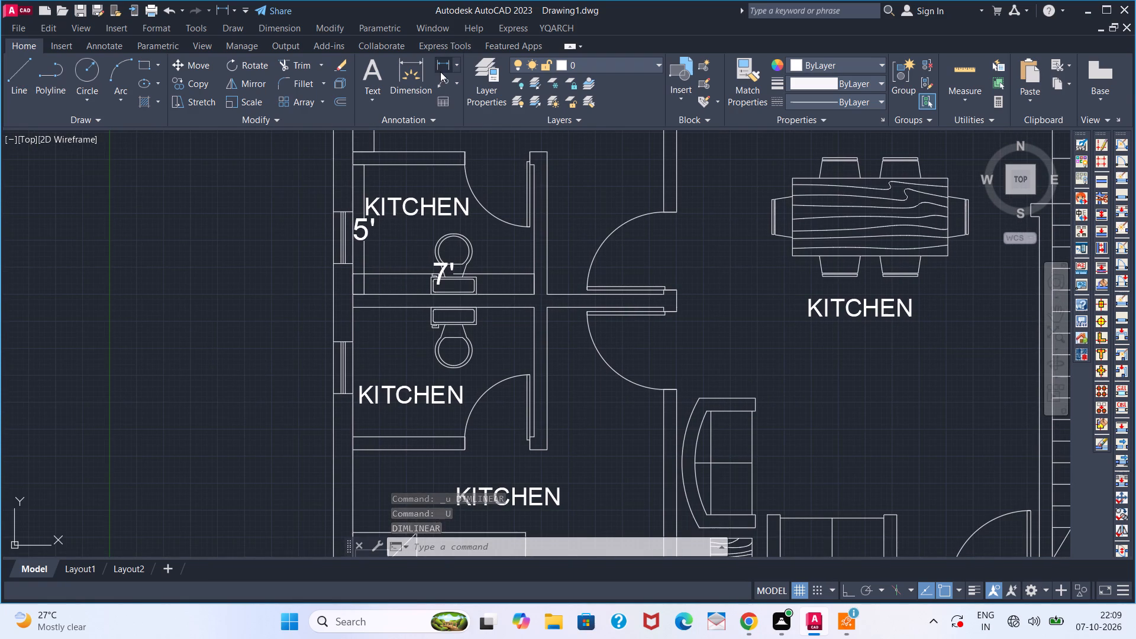
pyautogui.click(351, 309)
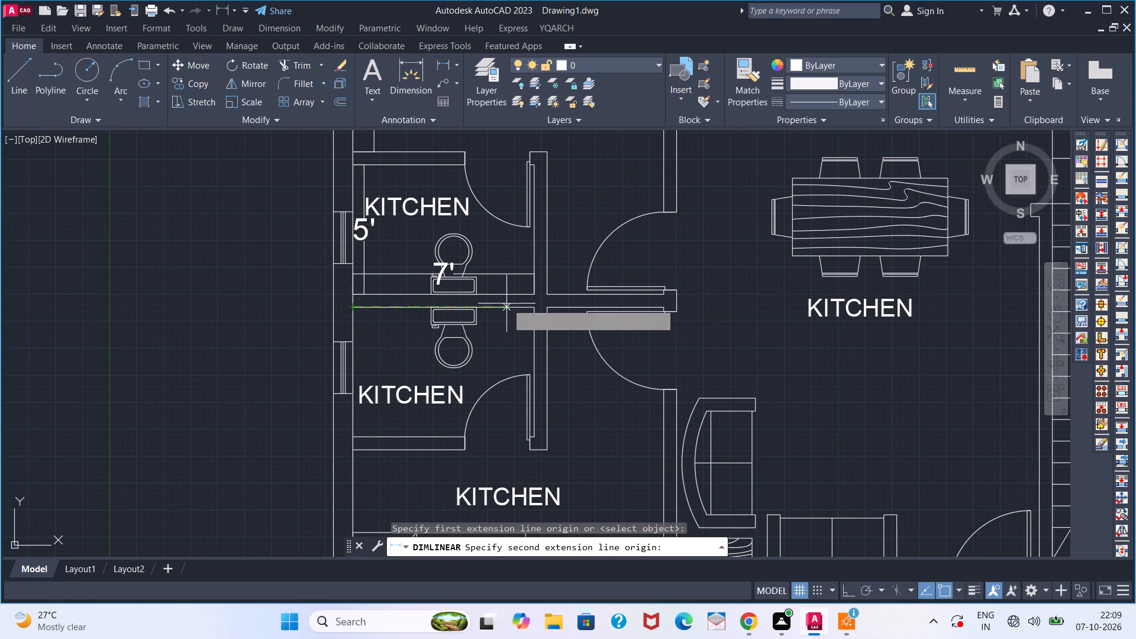
pyautogui.click(527, 308)
pyautogui.click(526, 315)
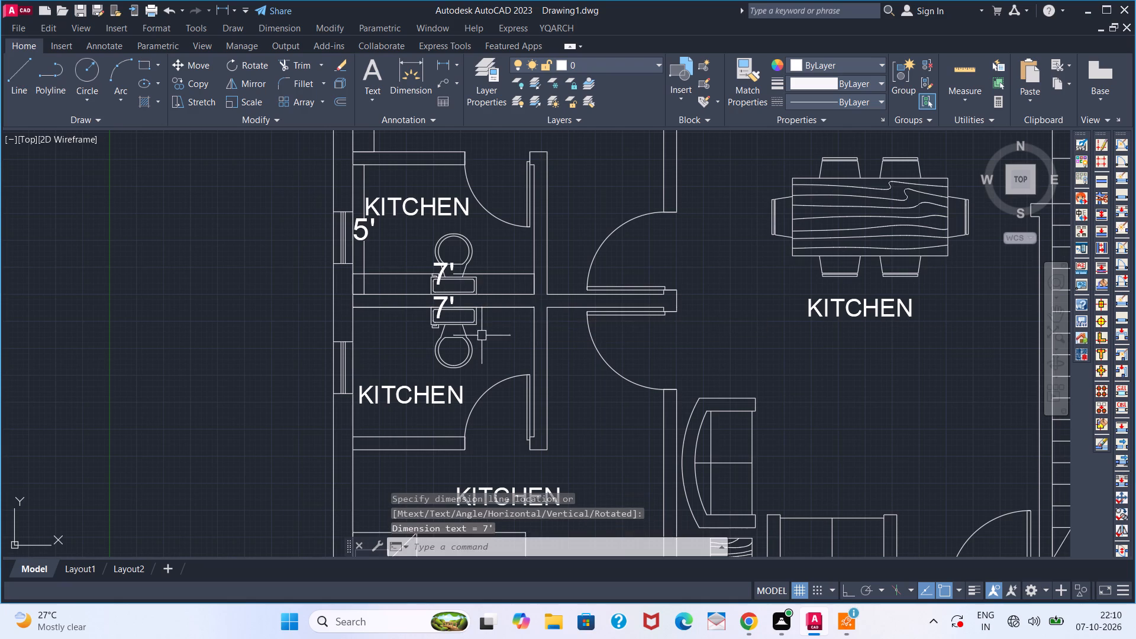
pyautogui.press('space')
pyautogui.click(361, 431)
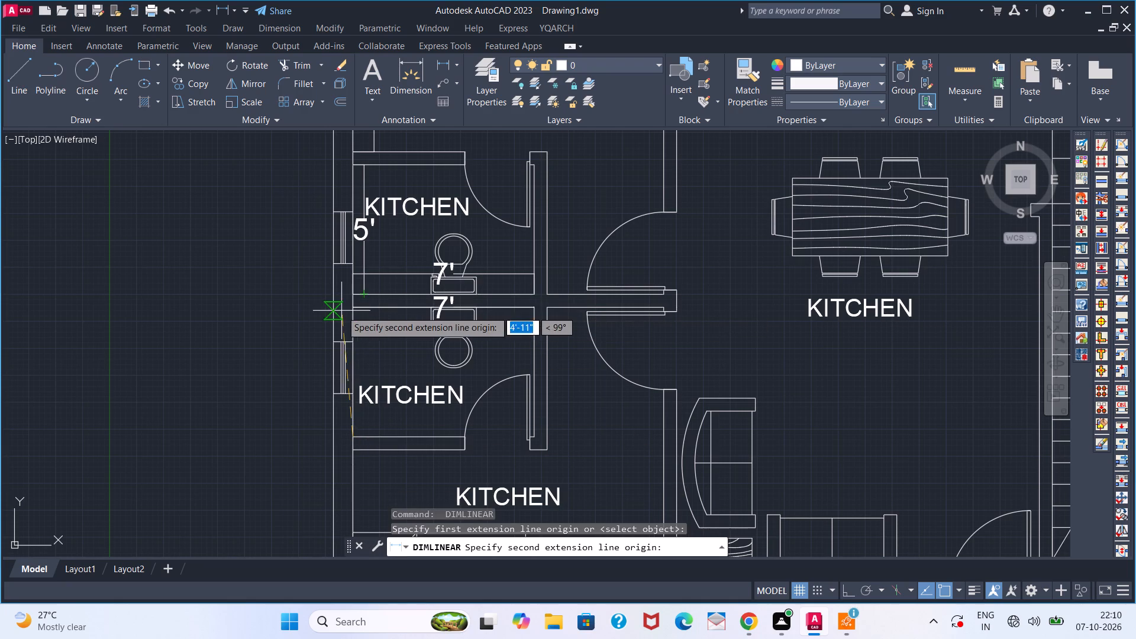
pyautogui.click(356, 306)
pyautogui.click(374, 318)
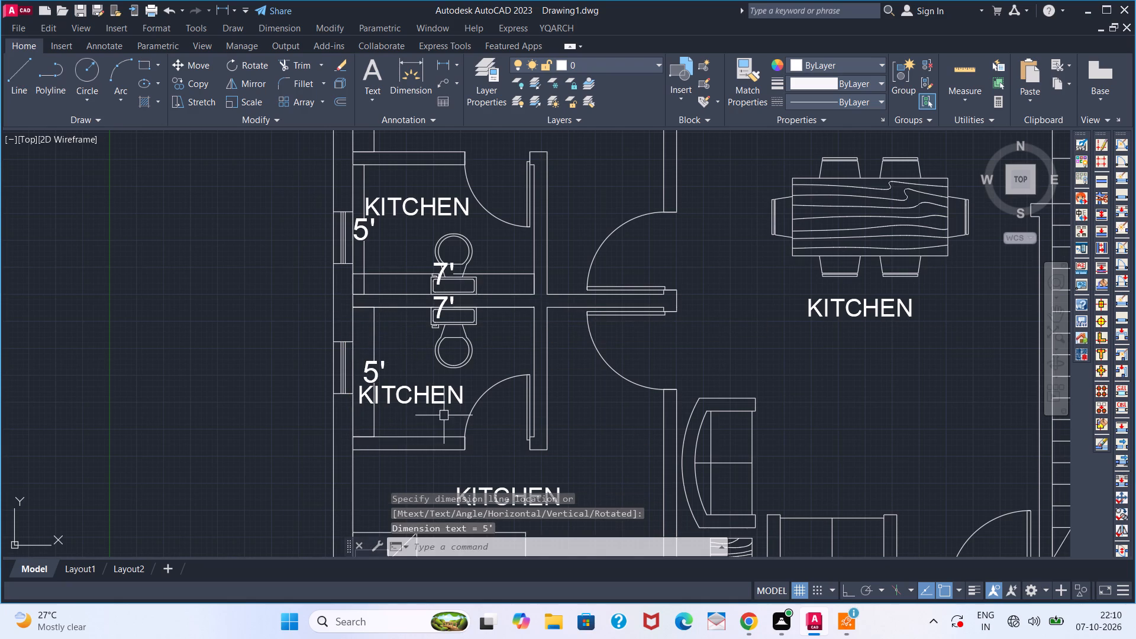
# Add linear dimensions for the lower bedroom's depth along the outer wall and its inner width along the window wall.
pyautogui.moveTo(435, 385); pyautogui.dragTo(390, 253, button='middle')
pyautogui.scroll(-1, 393, 380)
pyautogui.moveTo(398, 389); pyautogui.dragTo(417, 299, button='middle')
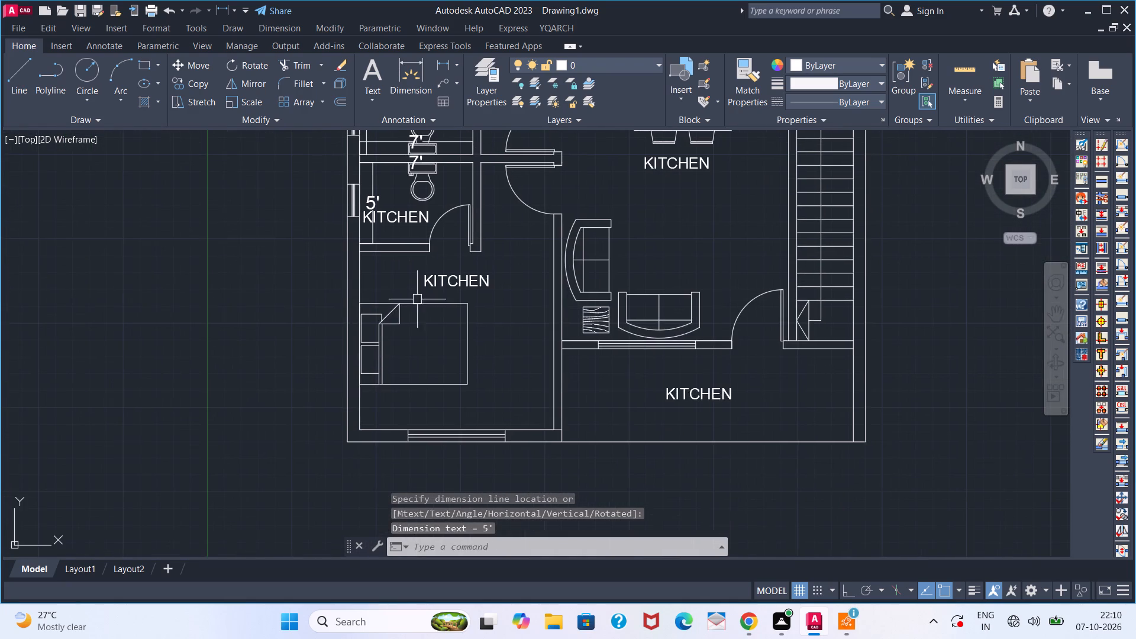
pyautogui.press('space')
pyautogui.click(357, 427)
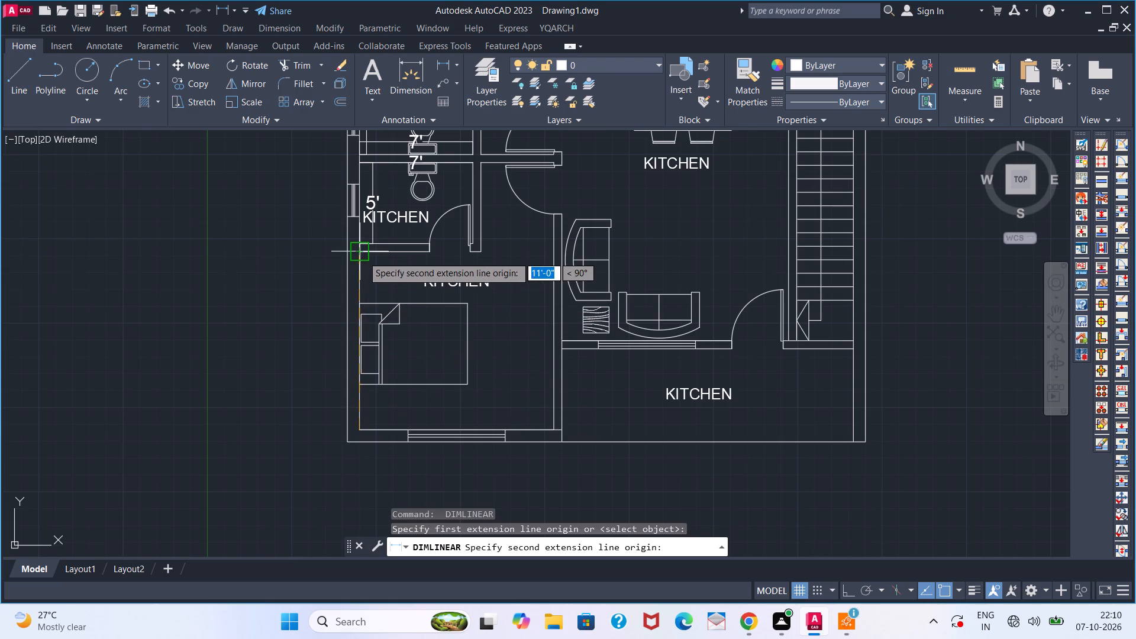
pyautogui.click(363, 256)
pyautogui.click(372, 259)
pyautogui.press('space')
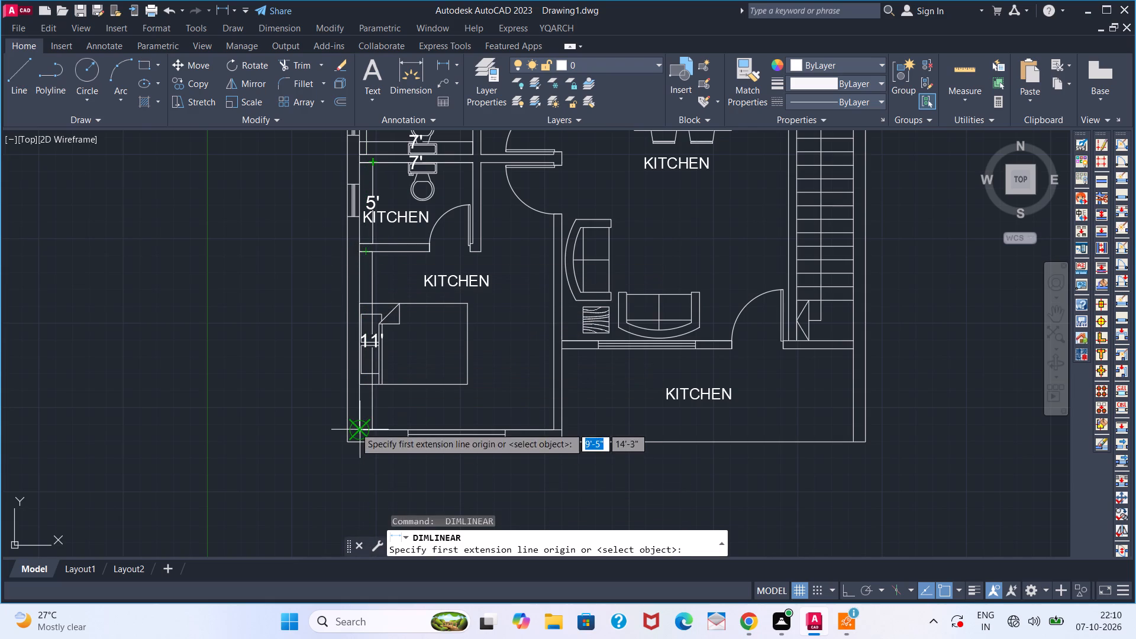
pyautogui.click(355, 427)
pyautogui.click(548, 428)
pyautogui.click(543, 414)
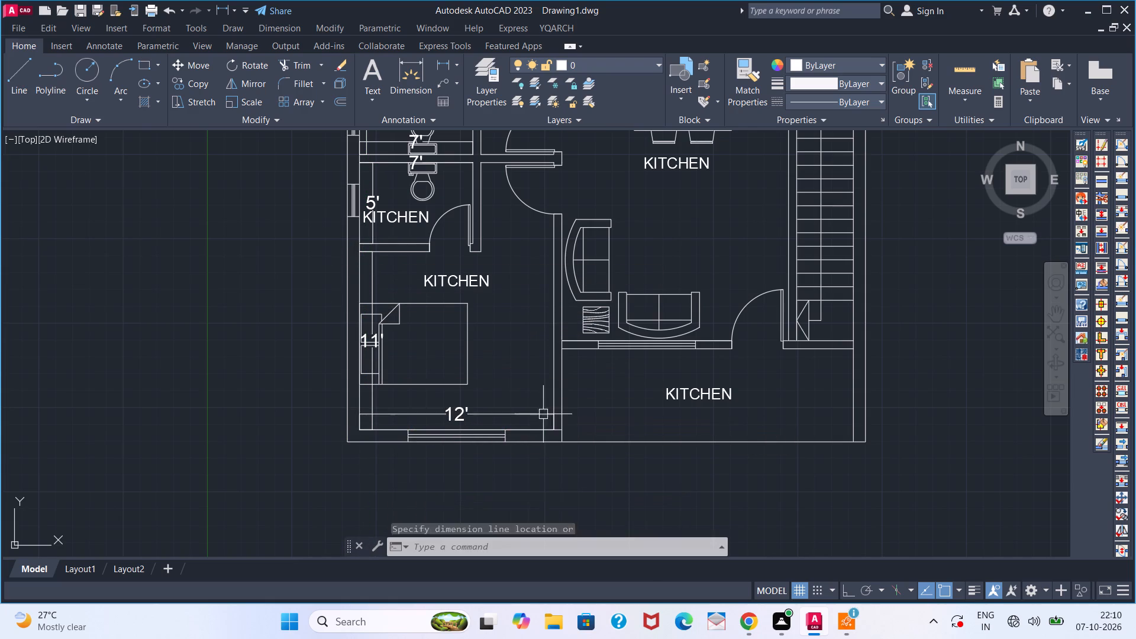
# Add linear dimensions for the front area's inner width below the sofas and its depth beside the bedroom wall.
pyautogui.moveTo(586, 404); pyautogui.dragTo(560, 413, button='middle')
pyautogui.middleClick(553, 415)
pyautogui.press('space')
pyautogui.click(538, 359)
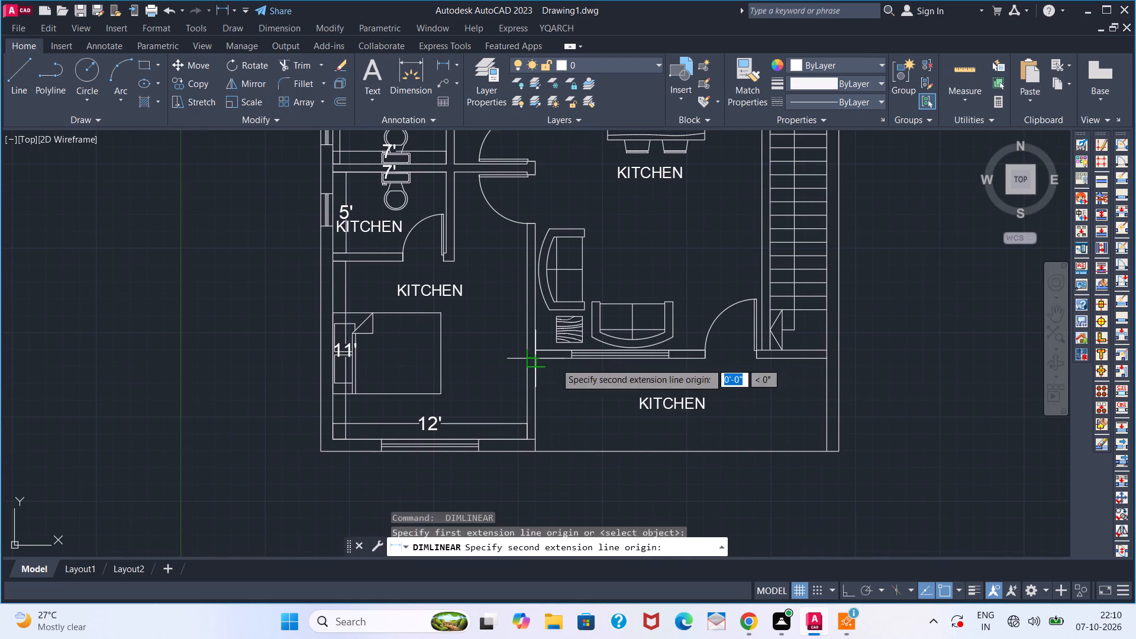
pyautogui.click(834, 360)
pyautogui.click(831, 372)
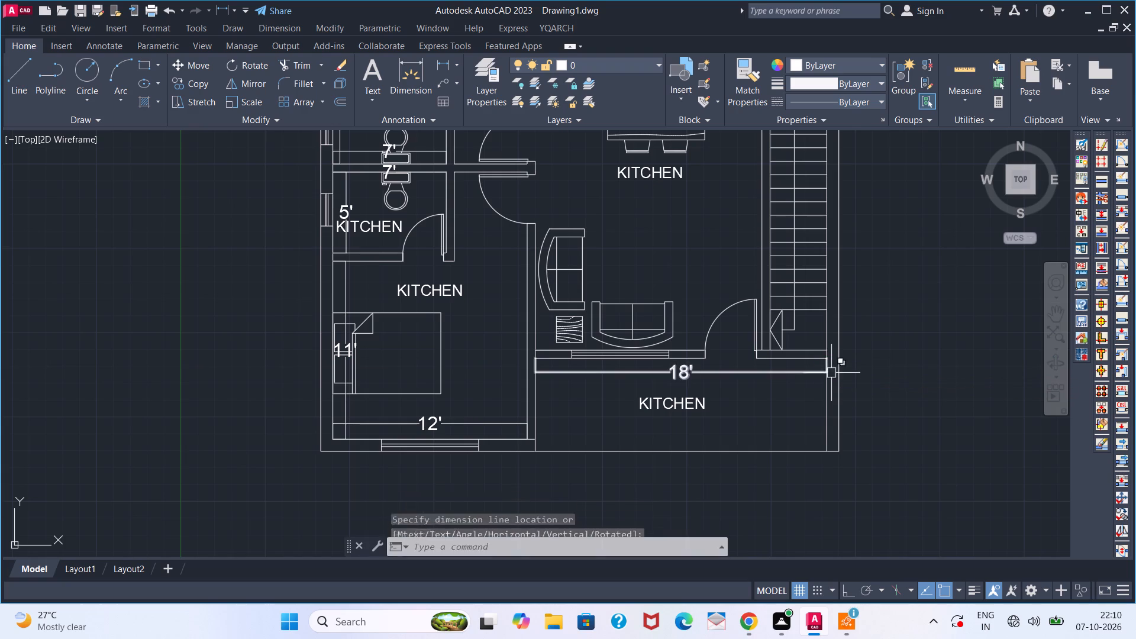
pyautogui.press('space')
pyautogui.click(532, 452)
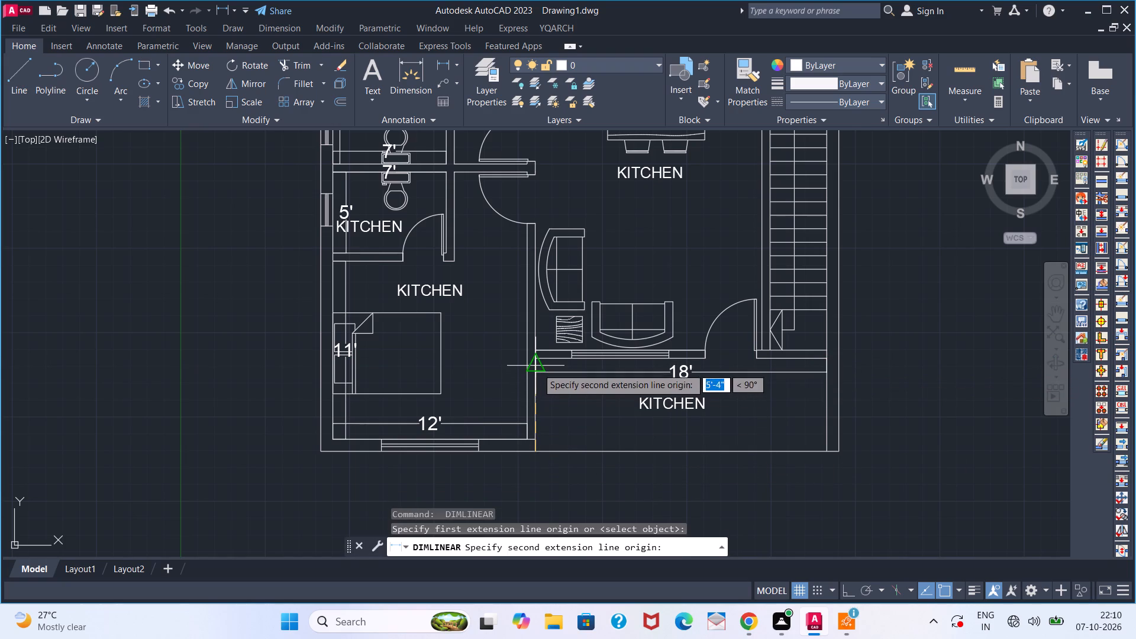
pyautogui.click(540, 357)
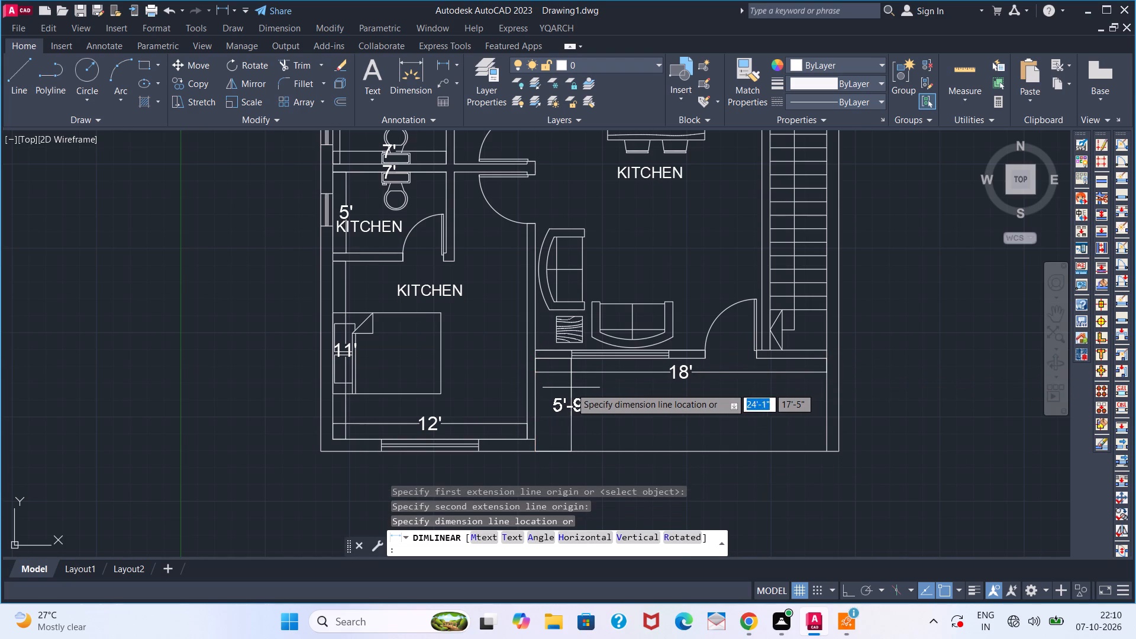
pyautogui.scroll(1, 571, 388)
pyautogui.click(564, 394)
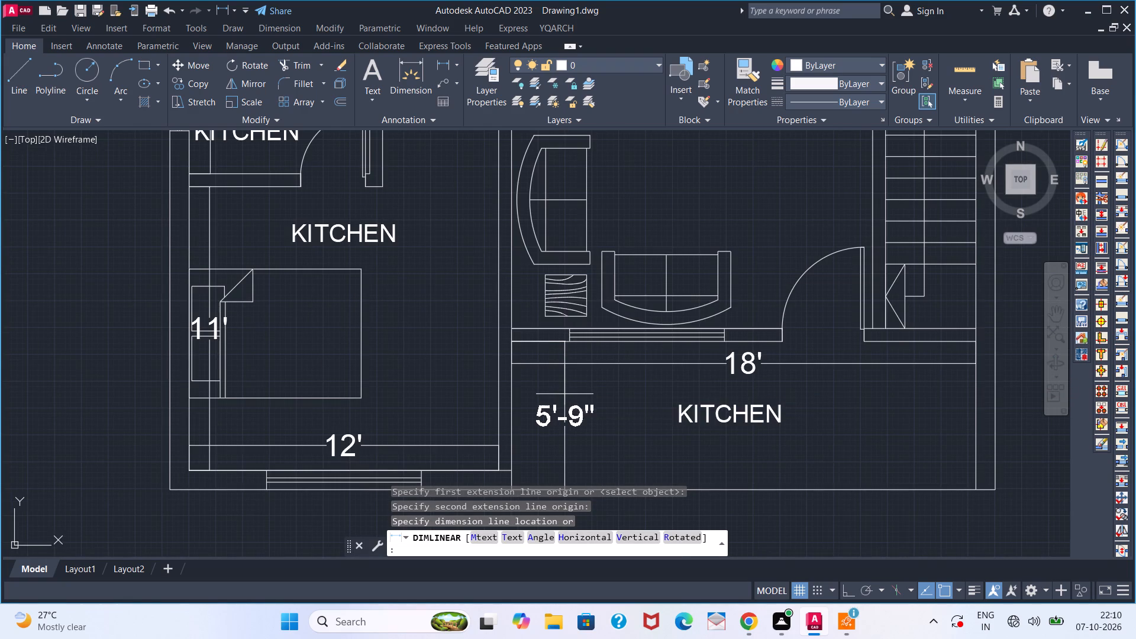
# Add a linear dimension for the living and dining hall's depth along the stair wall, down to the front door wall.
pyautogui.scroll(-2, 566, 390)
pyautogui.moveTo(588, 376); pyautogui.dragTo(547, 431, button='middle')
pyautogui.moveTo(543, 435); pyautogui.dragTo(515, 451, button='middle')
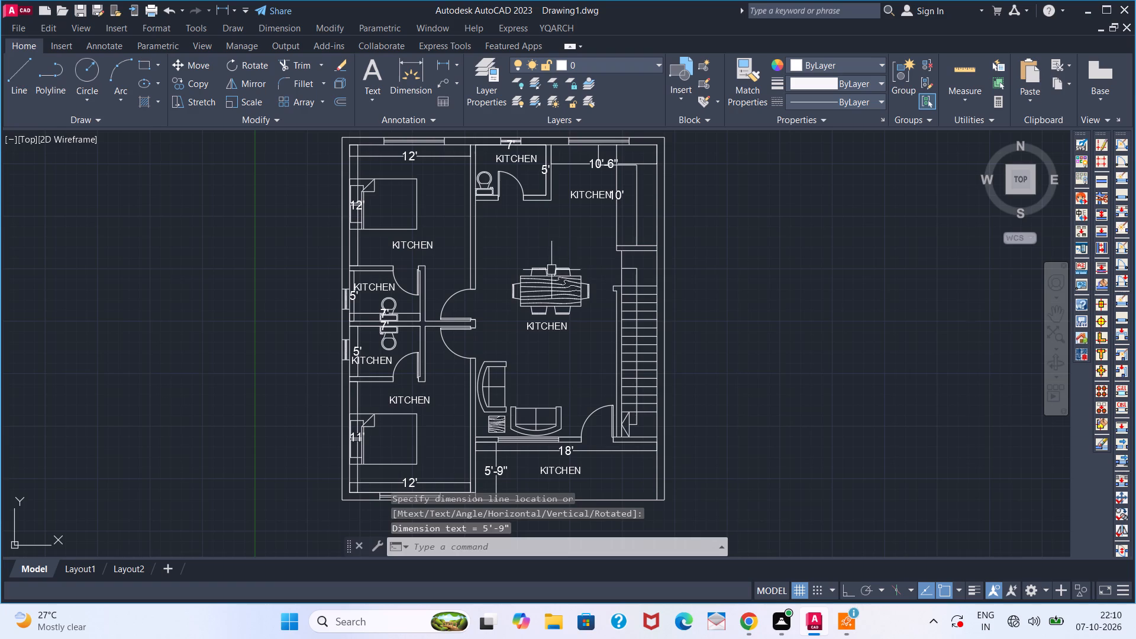
pyautogui.press('space')
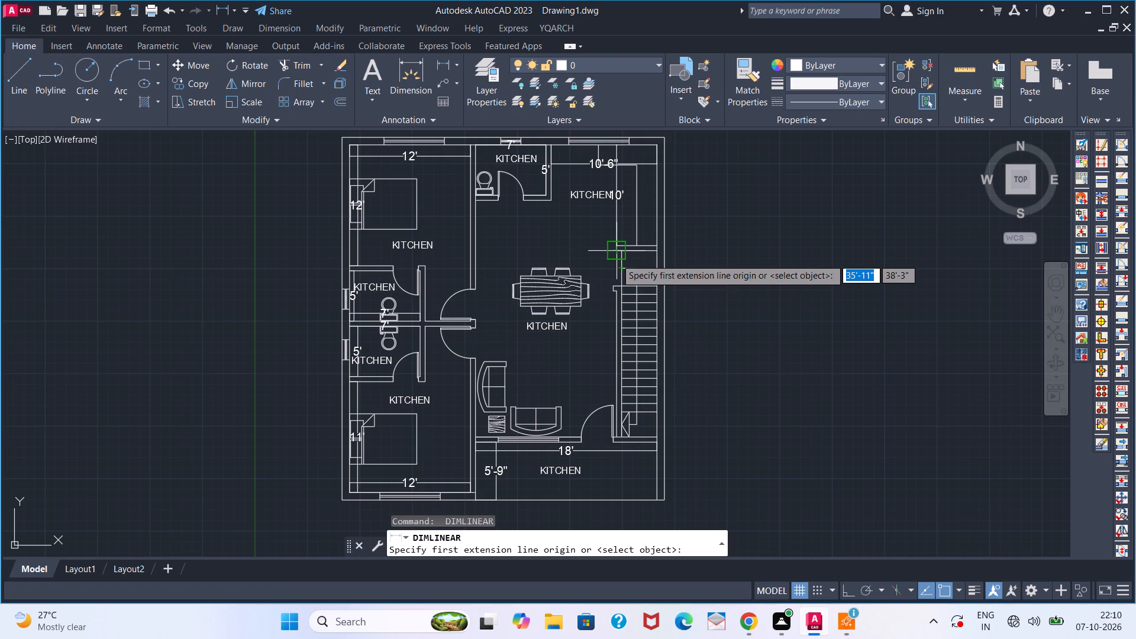
pyautogui.click(616, 259)
pyautogui.scroll(2, 611, 441)
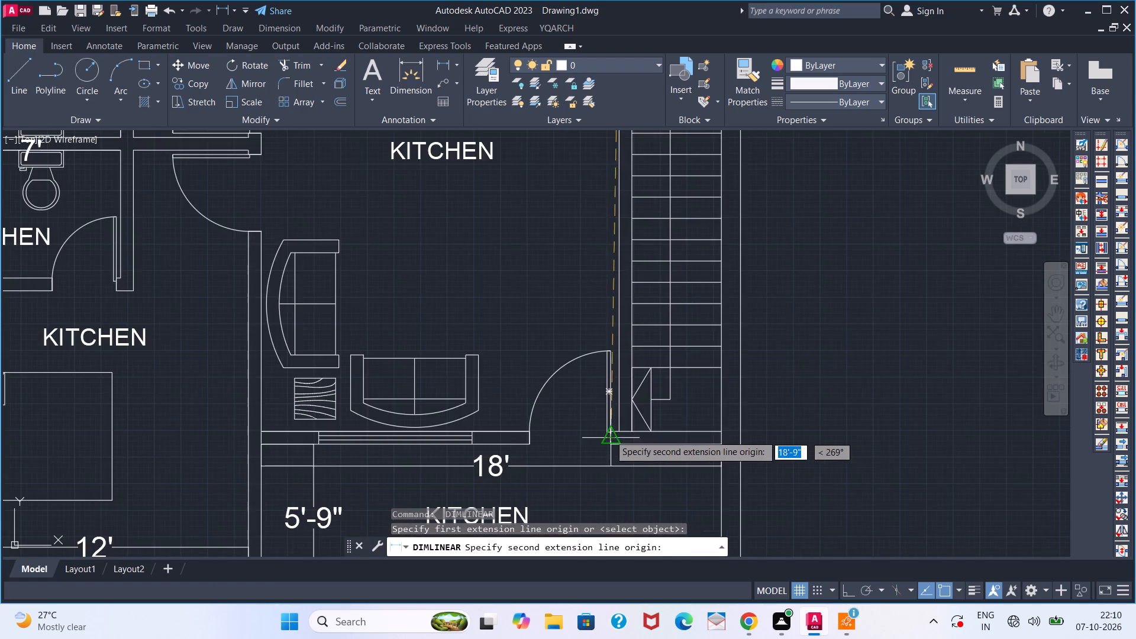
pyautogui.scroll(6, 609, 431)
pyautogui.scroll(-3, 581, 451)
pyautogui.click(588, 451)
pyautogui.click(520, 443)
# Add a linear dimension for the living and dining hall's width, from the bedroom wall to the stair wall below the dining table.
pyautogui.scroll(-2, 494, 438)
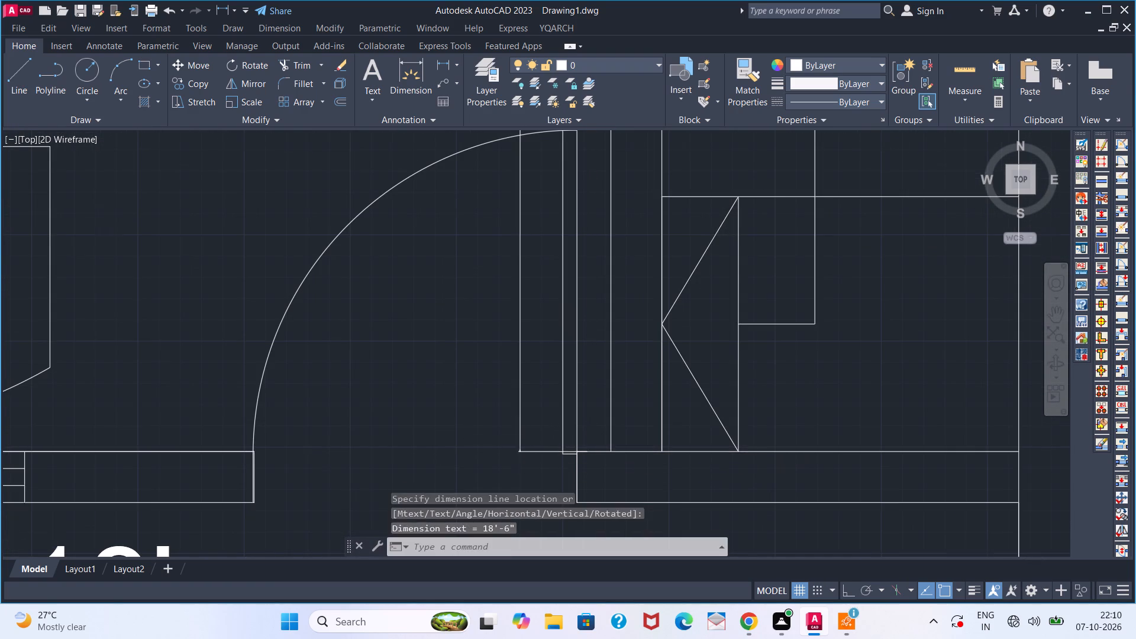
pyautogui.scroll(-2, 494, 438)
pyautogui.moveTo(395, 322); pyautogui.dragTo(395, 447, button='middle')
pyautogui.scroll(-1, 395, 330)
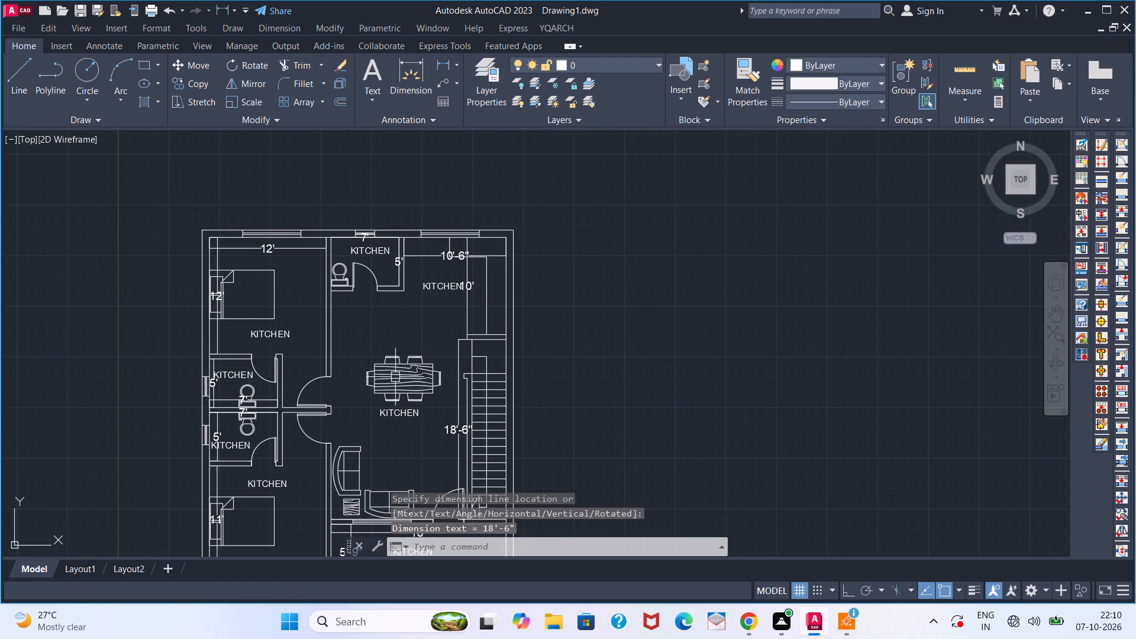
pyautogui.scroll(1, 383, 330)
pyautogui.press('space')
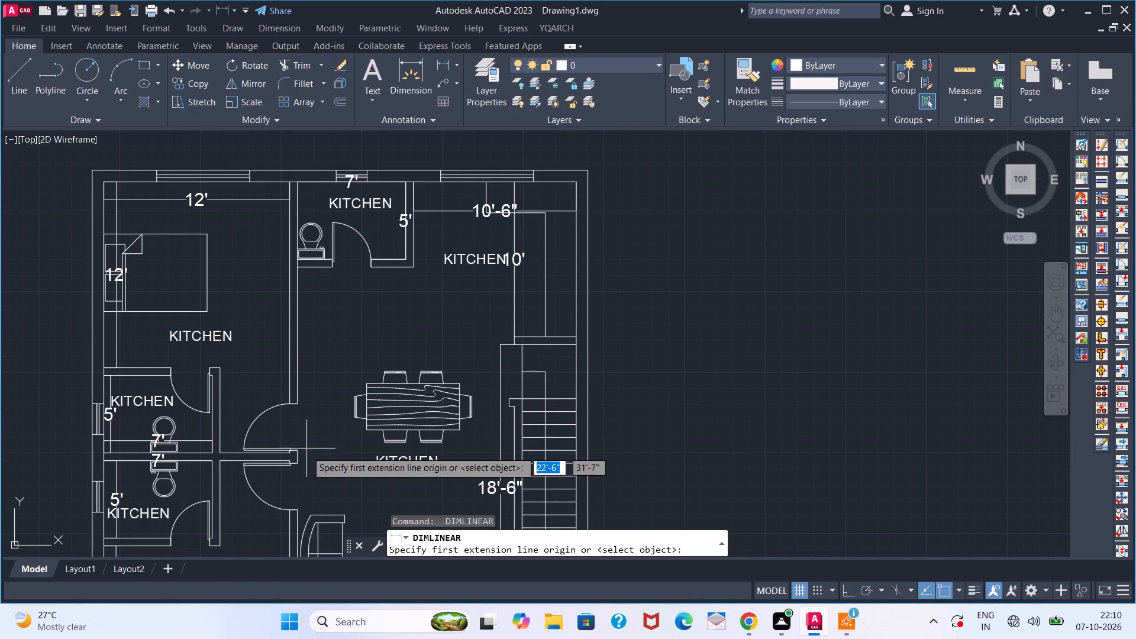
pyautogui.click(305, 455)
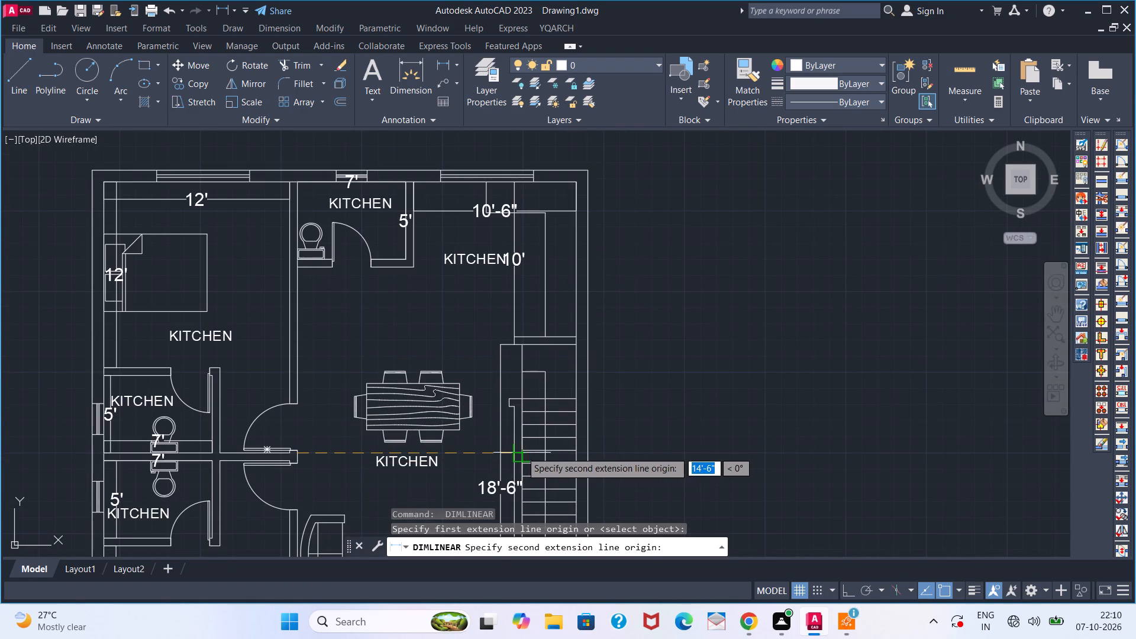
pyautogui.click(508, 452)
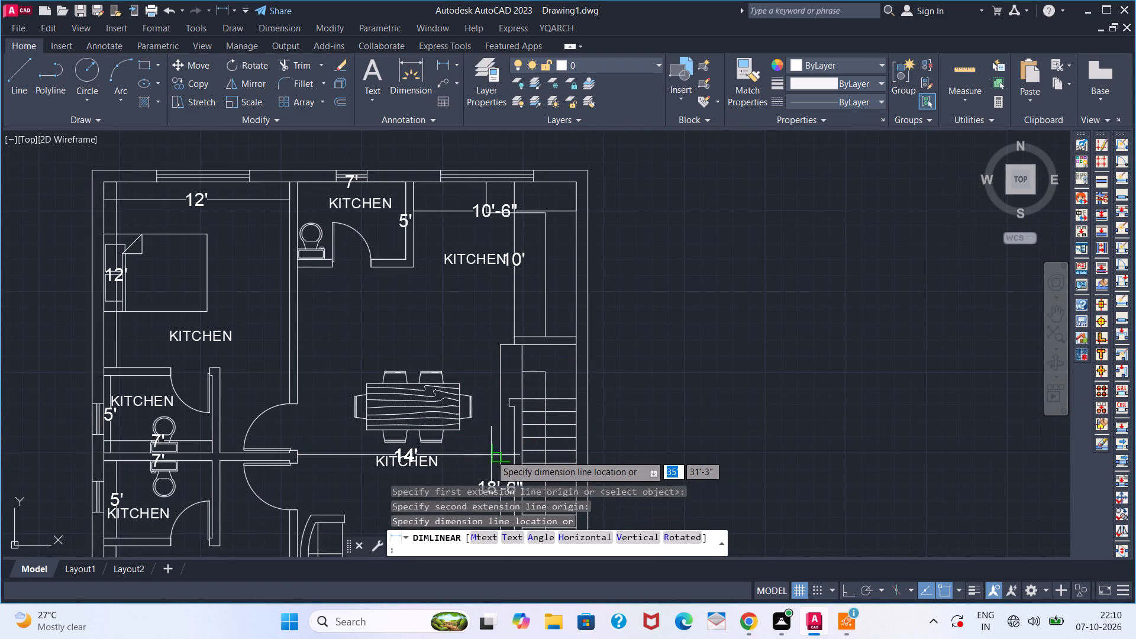
pyautogui.click(488, 448)
pyautogui.scroll(-1, 446, 451)
pyautogui.moveTo(435, 447); pyautogui.dragTo(470, 340, button='middle')
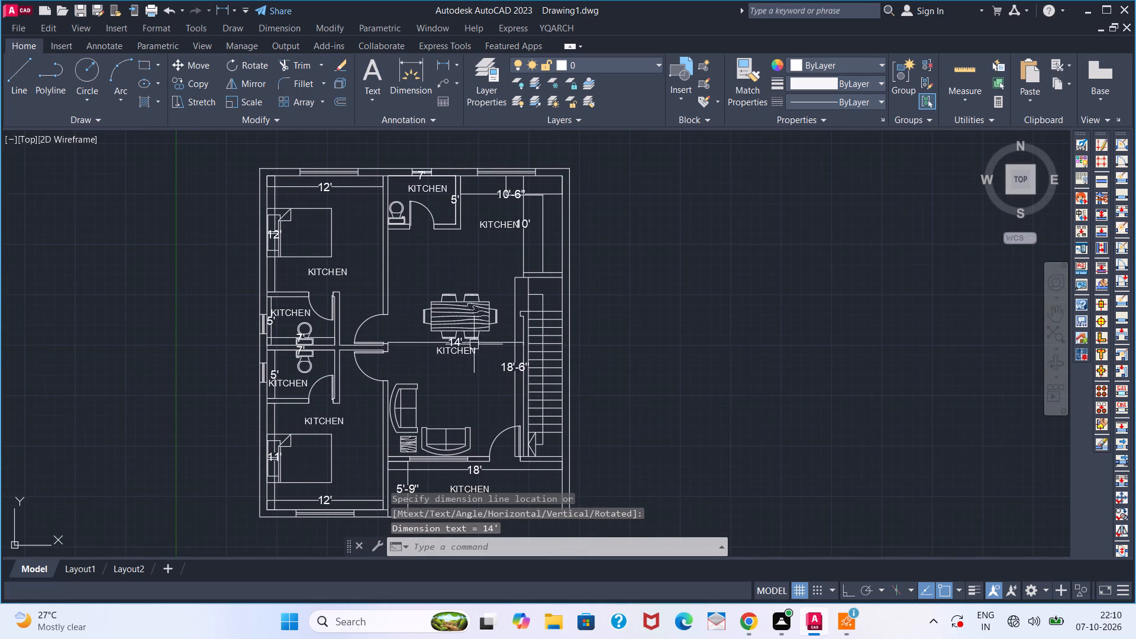
# Add a second line reading 10'-6"X10' beneath the KITCHEN label in the actual kitchen with the counter.
pyautogui.moveTo(453, 220); pyautogui.dragTo(395, 294, button='middle')
pyautogui.doubleClick(434, 301)
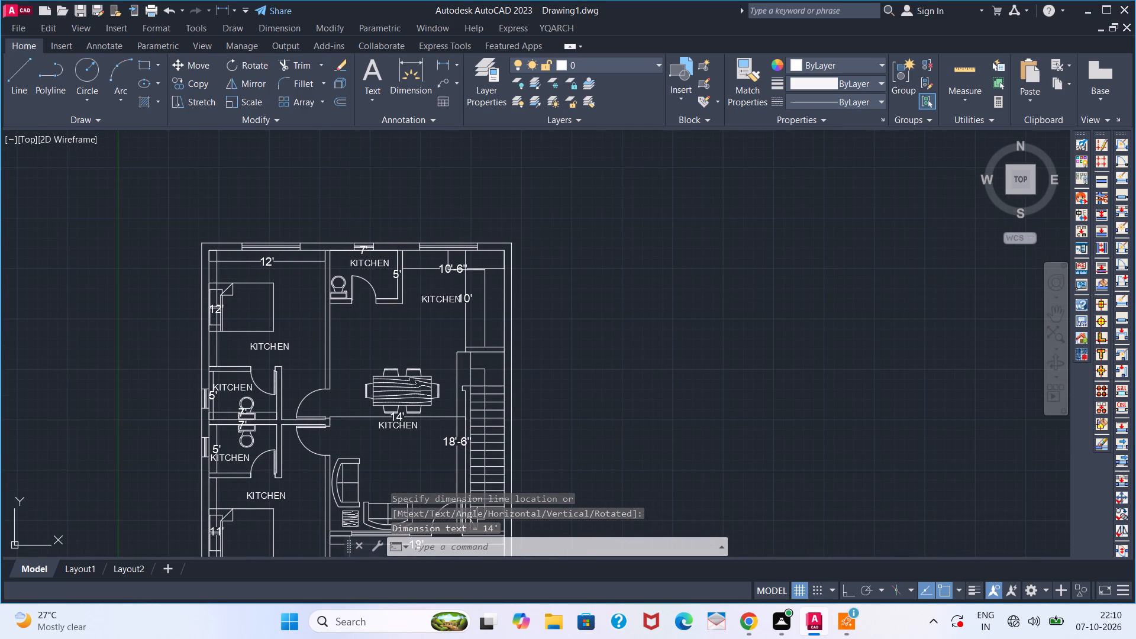
pyautogui.press('Right')
pyautogui.press('Right')
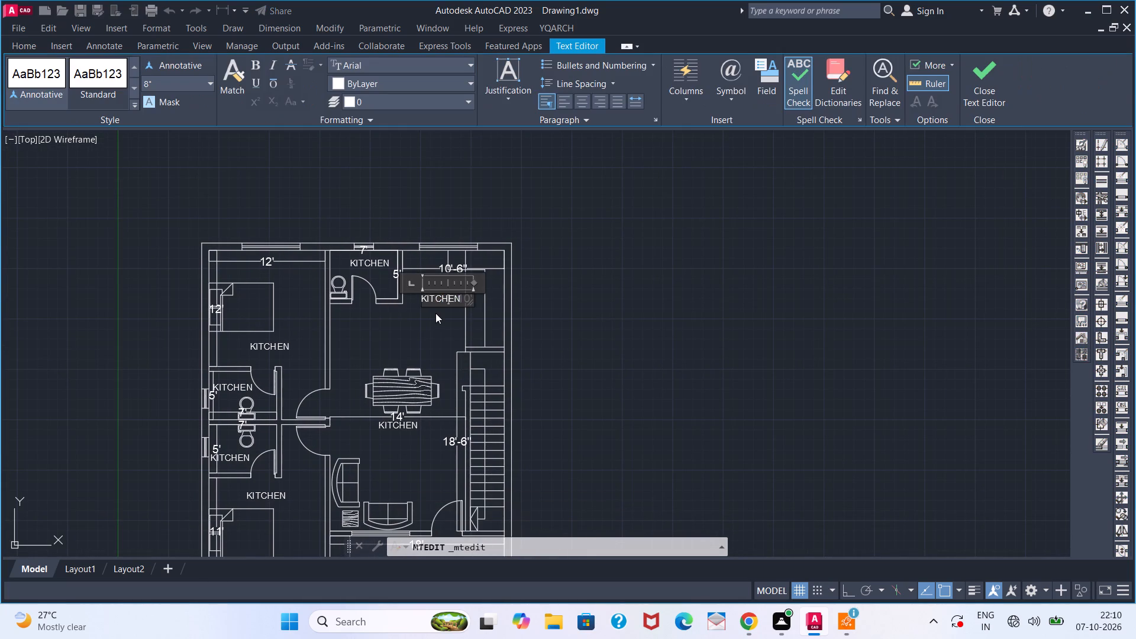
pyautogui.press('Right')
pyautogui.press('Right')
pyautogui.press('BackSpace')
pyautogui.press('BackSpace')
pyautogui.press('BackSpace')
pyautogui.press('BackSpace')
pyautogui.press('BackSpace')
pyautogui.press('BackSpace')
pyautogui.press('BackSpace')
pyautogui.hotkey('ctrl', 'z')
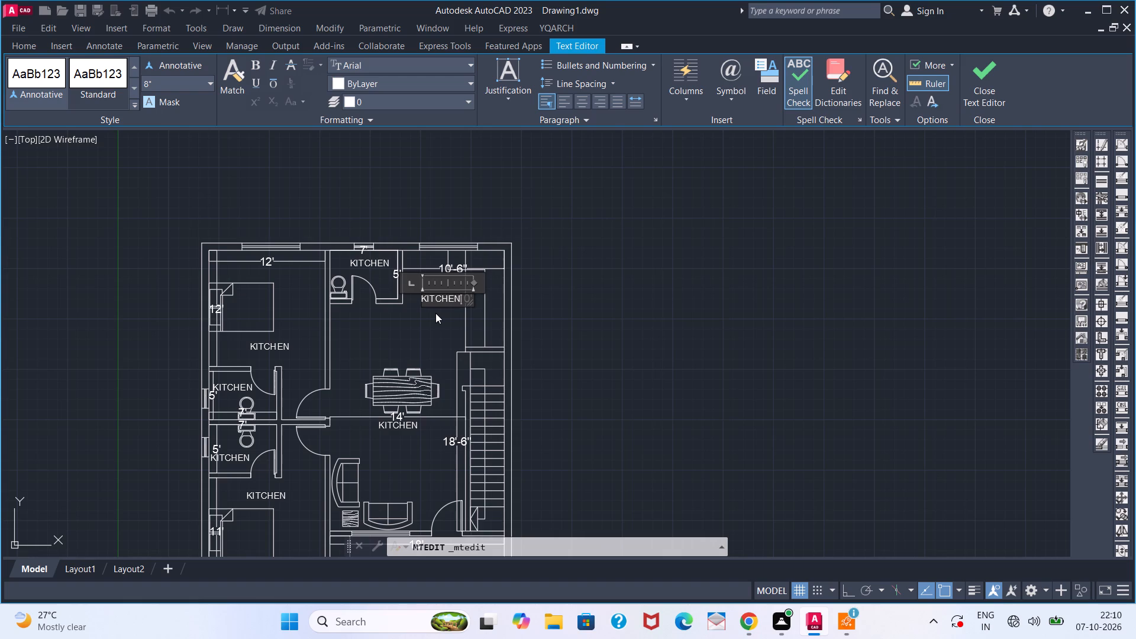
pyautogui.press('Return')
pyautogui.write('10\'-6"')
pyautogui.press('x')
pyautogui.write("10'")
pyautogui.click(409, 337)
# Delete the kitchen's width and depth dimensions.
pyautogui.click(457, 266)
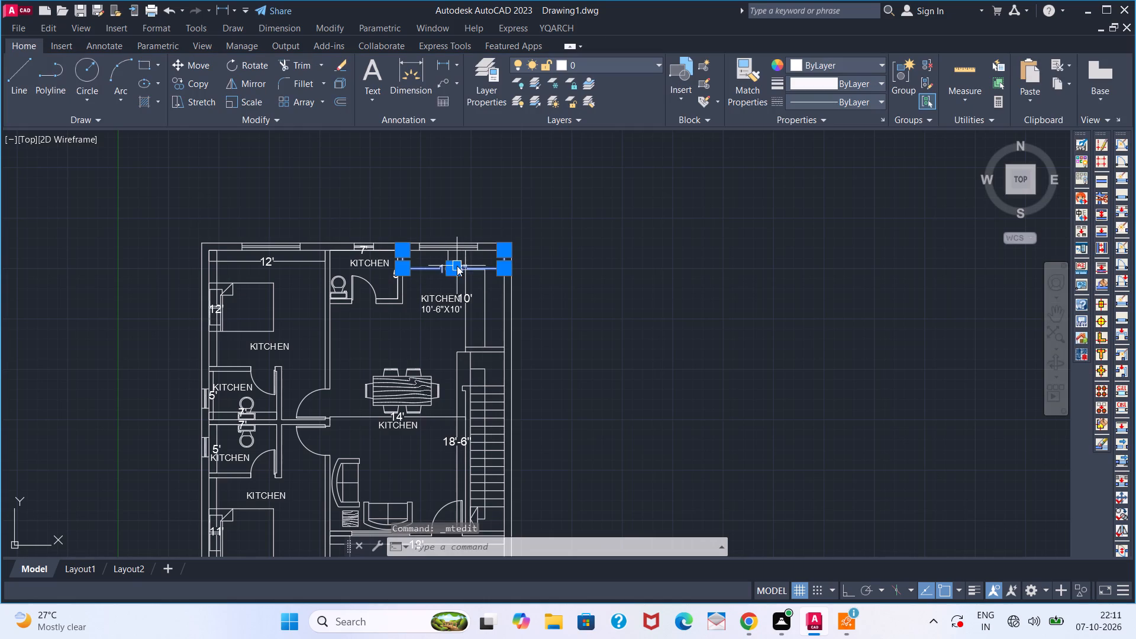
pyautogui.click(464, 288)
pyautogui.press('Delete')
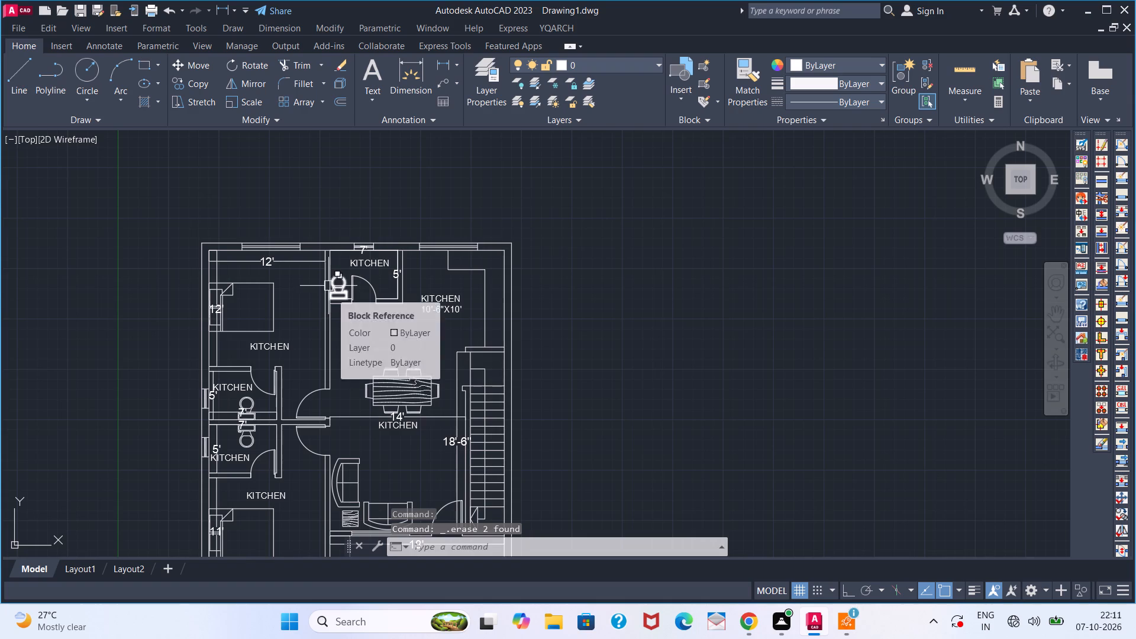
# Replace the text label in the toilet beside the kitchen with C.WR and a second line reading 7'X5'.
pyautogui.scroll(2, 361, 267)
pyautogui.doubleClick(364, 266)
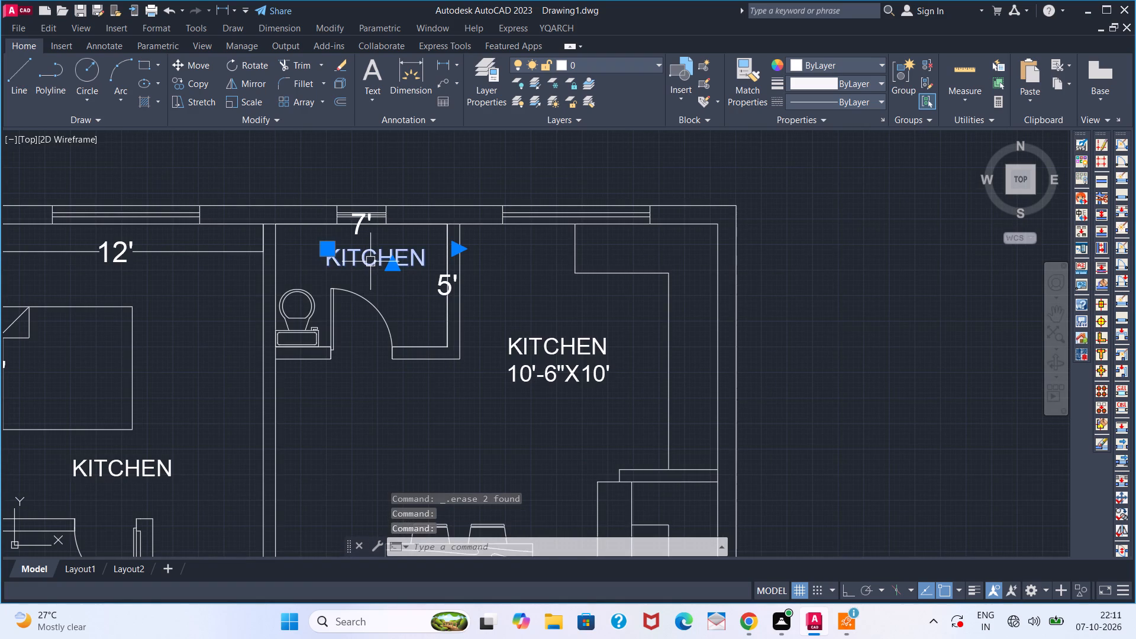
pyautogui.doubleClick(377, 257)
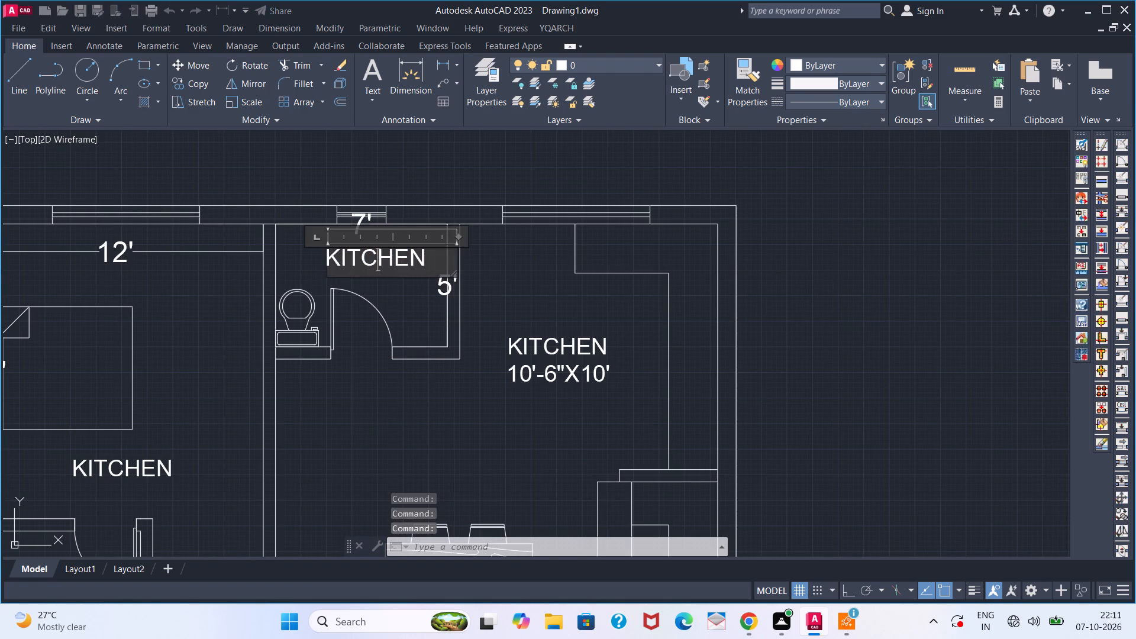
pyautogui.press('Right')
pyautogui.press('Right')
pyautogui.press('Right')
pyautogui.press('BackSpace')
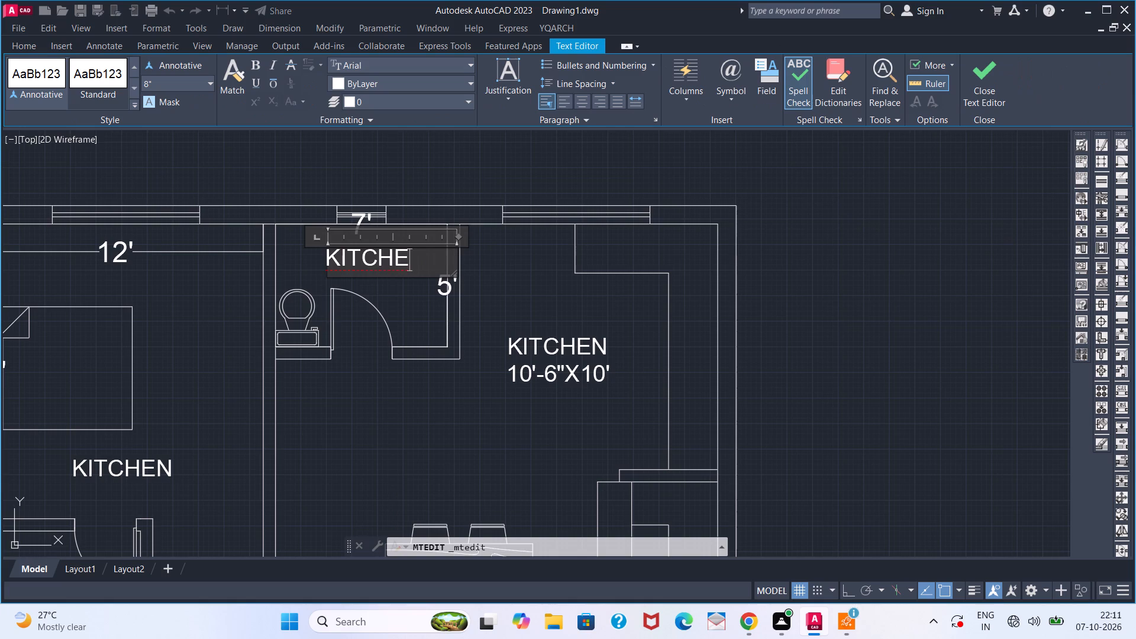
pyautogui.press('BackSpace')
pyautogui.press('BackSpace')
pyautogui.press('BackSpace')
pyautogui.press('BackSpace')
pyautogui.press('BackSpace')
pyautogui.press('BackSpace')
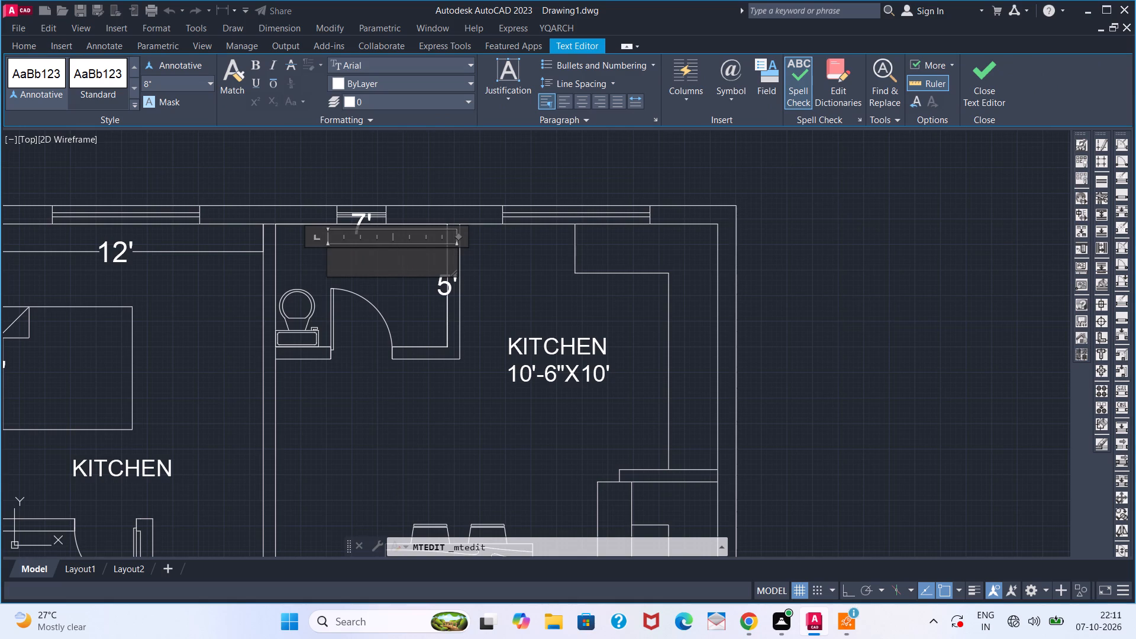
pyautogui.press('c')
pyautogui.press('.')
pyautogui.write('ER')
pyautogui.press('BackSpace')
pyautogui.press('BackSpace')
pyautogui.write('WR')
pyautogui.press('Return')
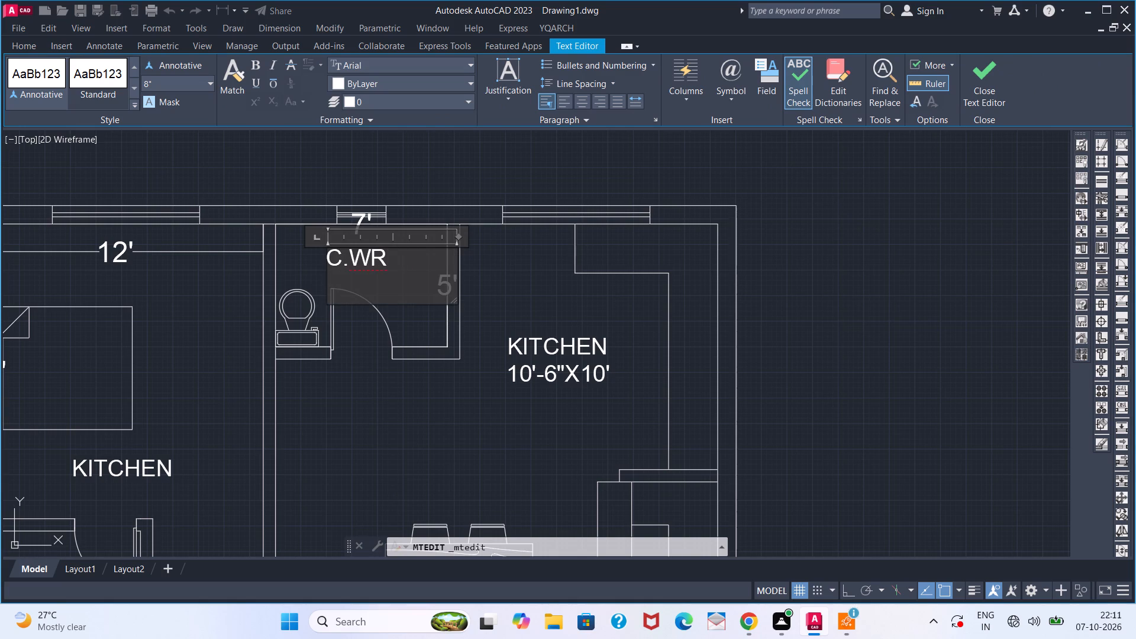
pyautogui.press('7')
pyautogui.press("'")
pyautogui.press('x')
pyautogui.write("5'")
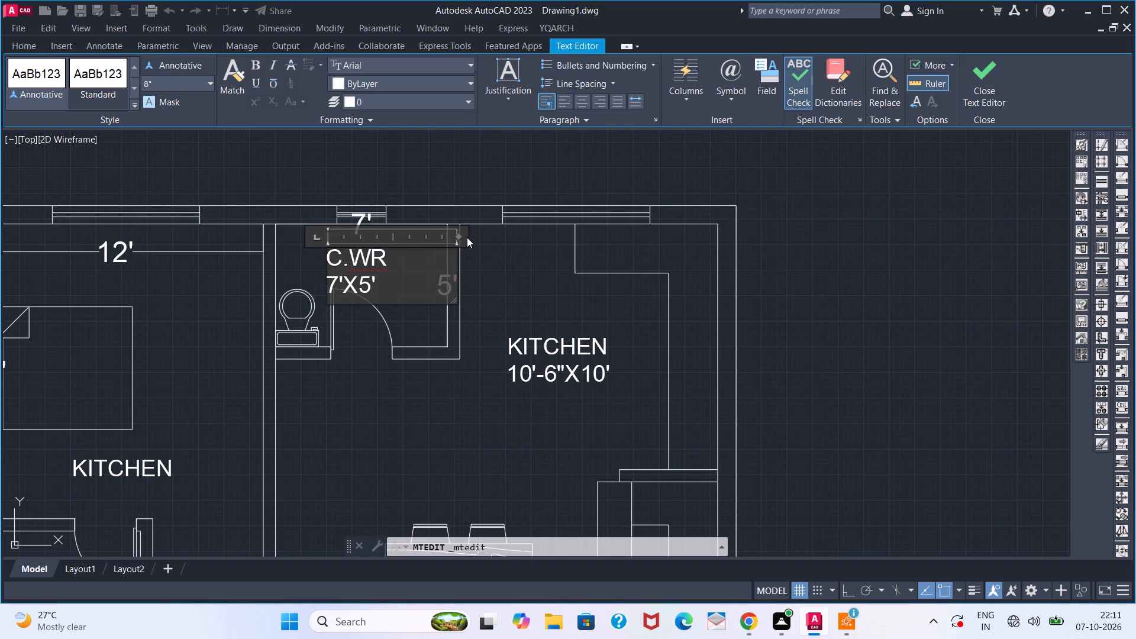
pyautogui.click(477, 237)
# Move the C.WR label slightly up and toward the bedroom wall so it clears the toilet's door swing.
pyautogui.click(380, 267)
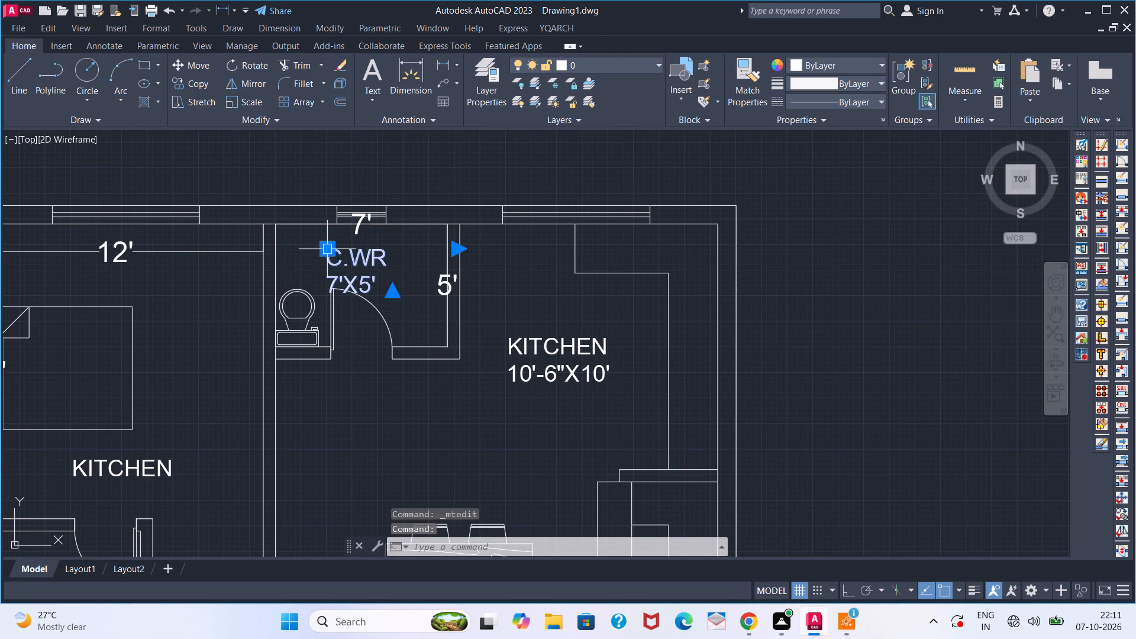
pyautogui.click(334, 250)
pyautogui.scroll(2, 329, 239)
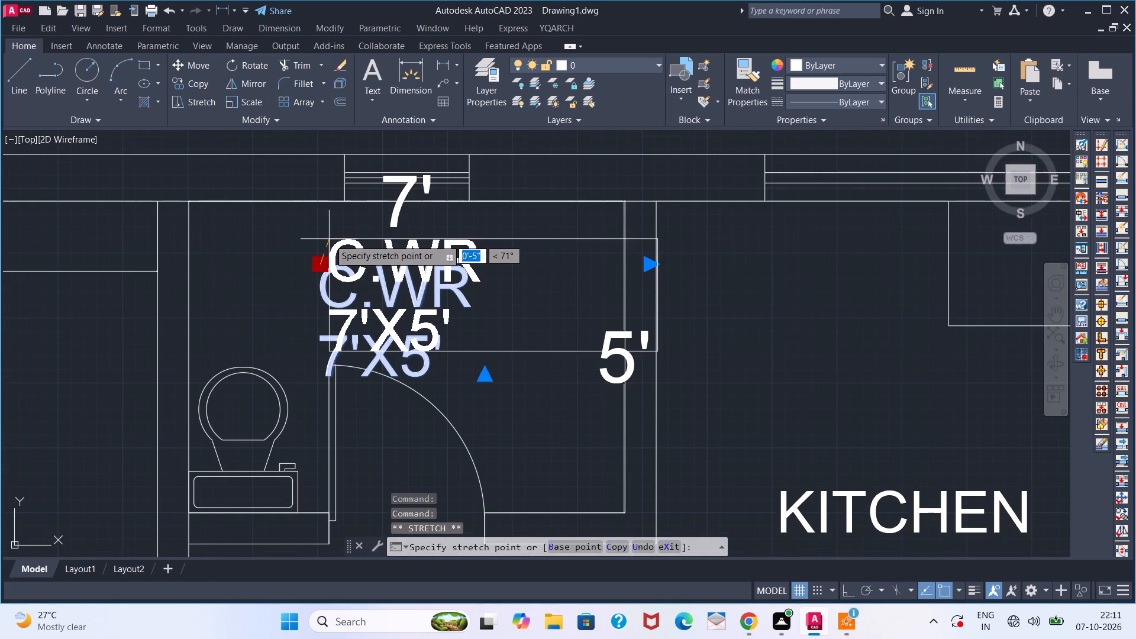
pyautogui.click(297, 231)
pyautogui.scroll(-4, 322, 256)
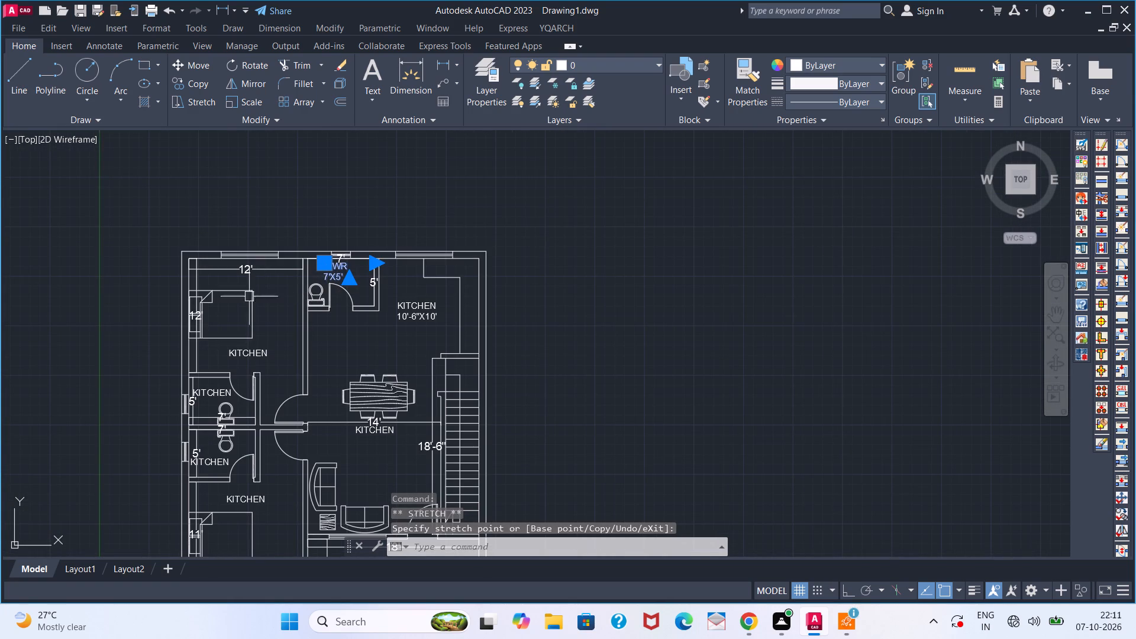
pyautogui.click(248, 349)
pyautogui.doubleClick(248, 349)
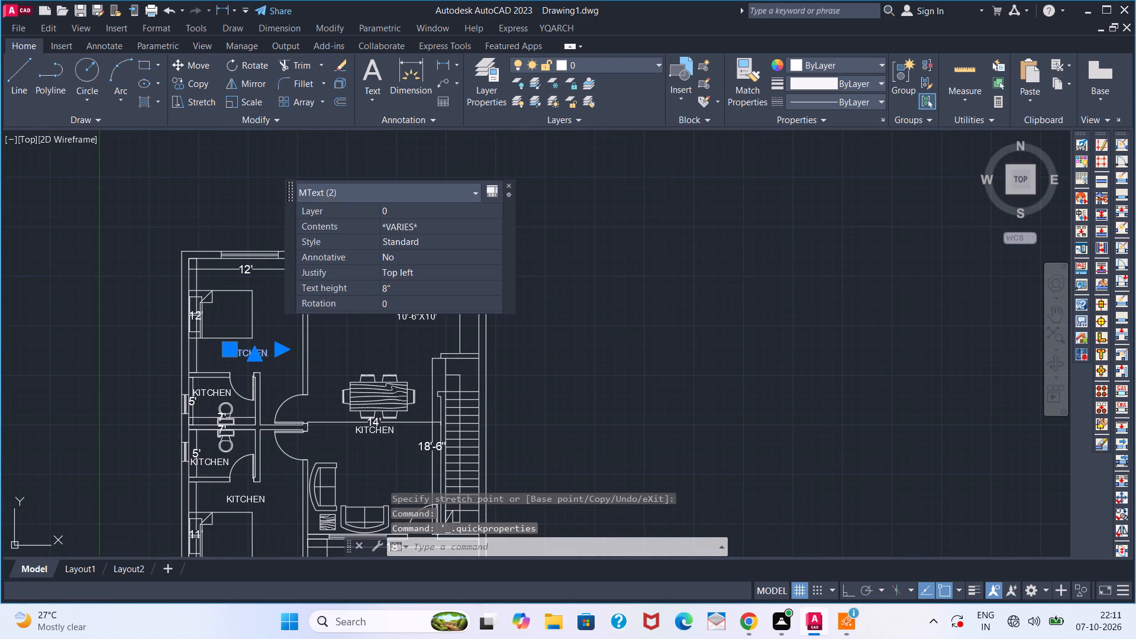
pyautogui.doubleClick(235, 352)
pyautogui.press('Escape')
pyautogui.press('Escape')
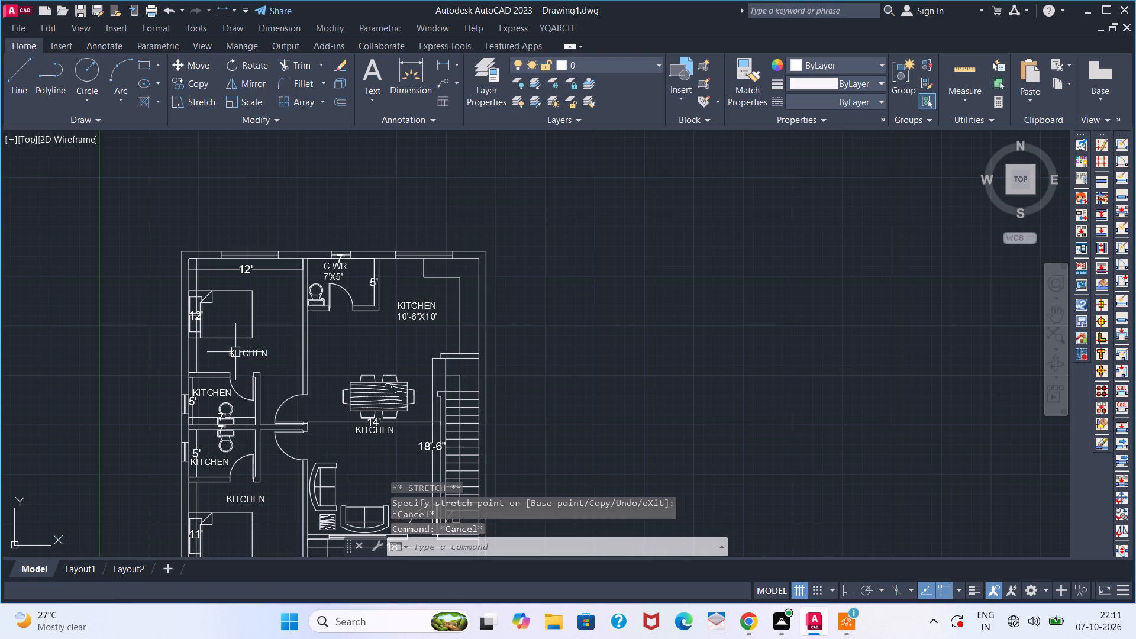
# Replace the upper bedroom's KITCHEN label with BEDROOM1 followed by the size 12'X12'.
pyautogui.click(240, 351)
pyautogui.click(240, 351)
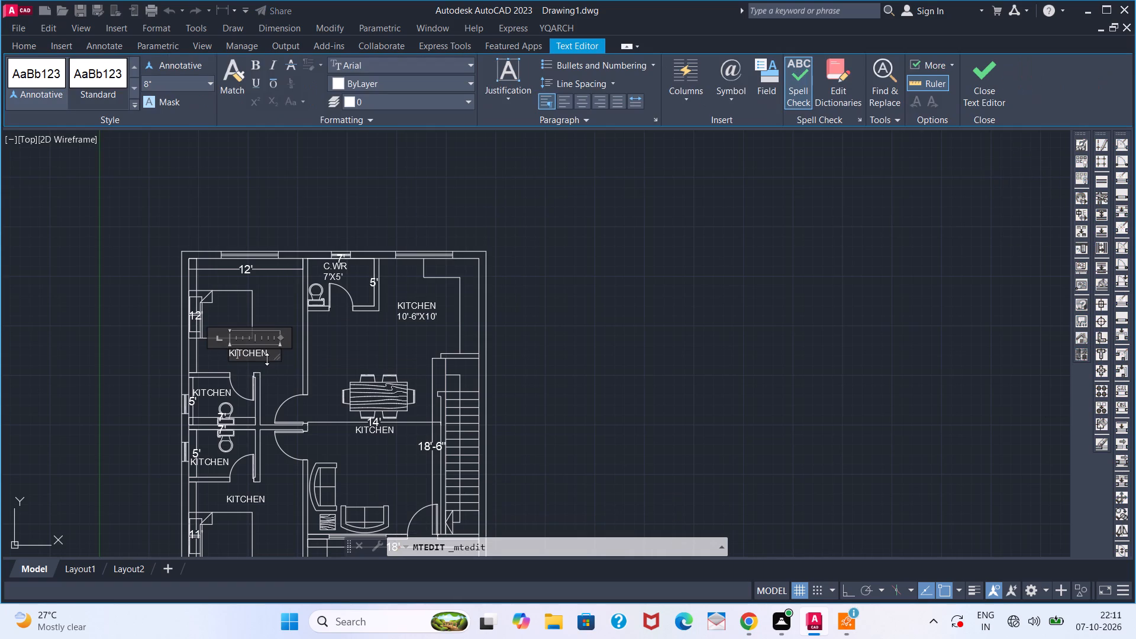
pyautogui.click(271, 360)
pyautogui.click(273, 348)
pyautogui.click(272, 350)
pyautogui.press('BackSpace')
pyautogui.press('BackSpace')
pyautogui.press('BackSpace')
pyautogui.press('BackSpace')
pyautogui.press('BackSpace')
pyautogui.press('BackSpace')
pyautogui.press('BackSpace')
pyautogui.press('BackSpace')
pyautogui.press('BackSpace')
pyautogui.press('BackSpace')
pyautogui.press('BackSpace')
pyautogui.press('BackSpace')
pyautogui.press('BackSpace')
pyautogui.write('BEDROOM')
pyautogui.press('1')
pyautogui.press('Return')
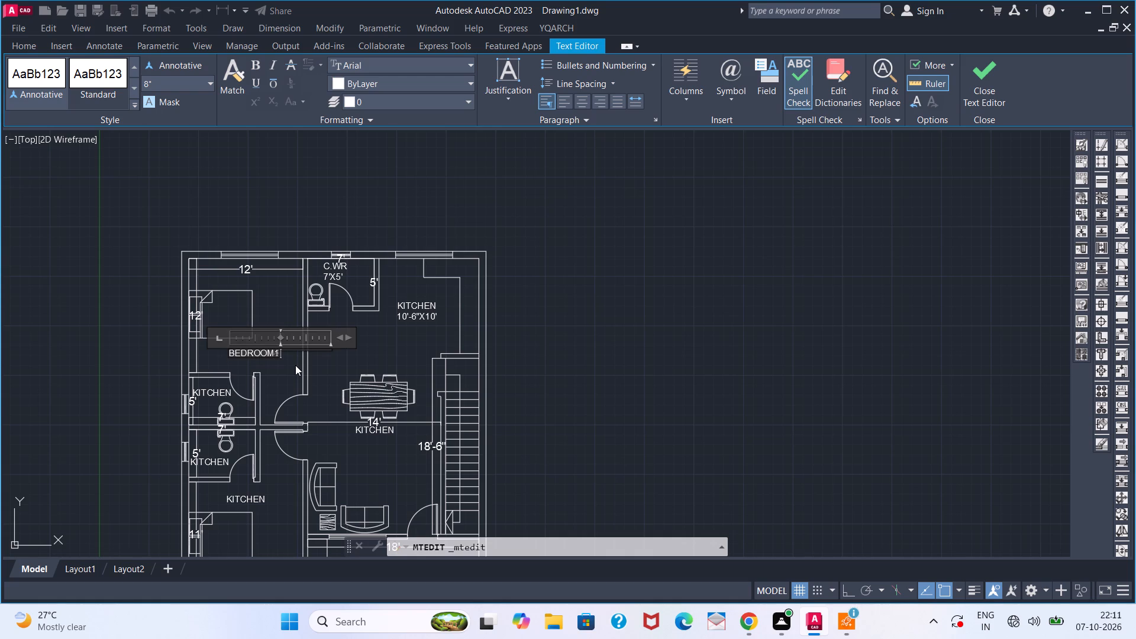
pyautogui.write("12'X12'")
pyautogui.click(277, 366)
# Stretch the BEDROOM1 label's text column downward so the size 12'X12' sits on a line beneath the name.
pyautogui.click(277, 356)
pyautogui.click(277, 356)
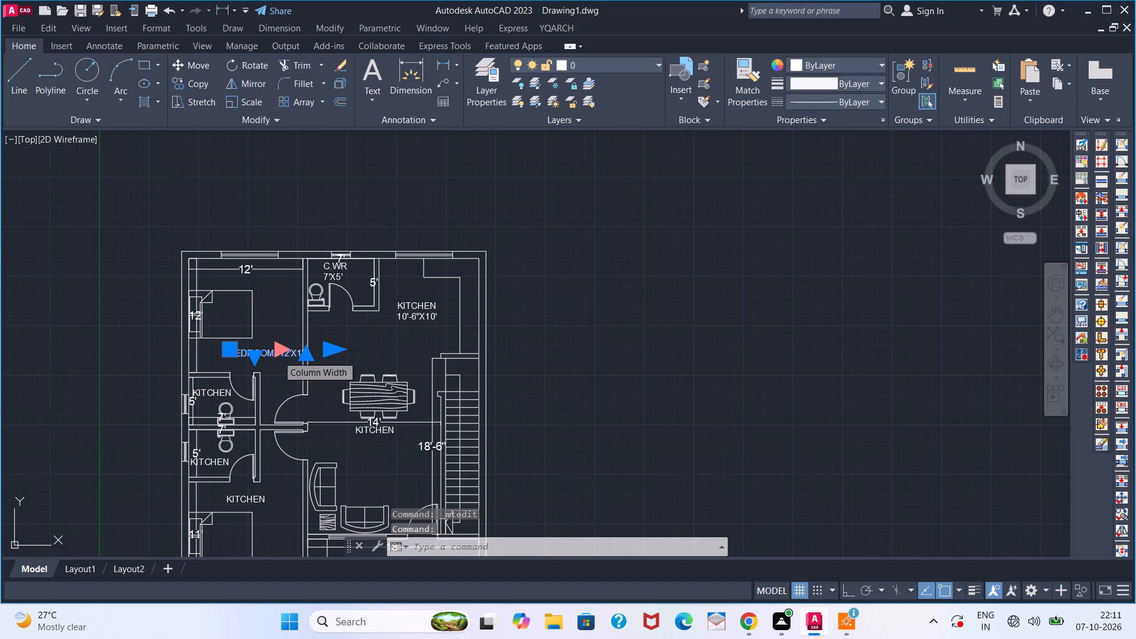
pyautogui.press('Escape')
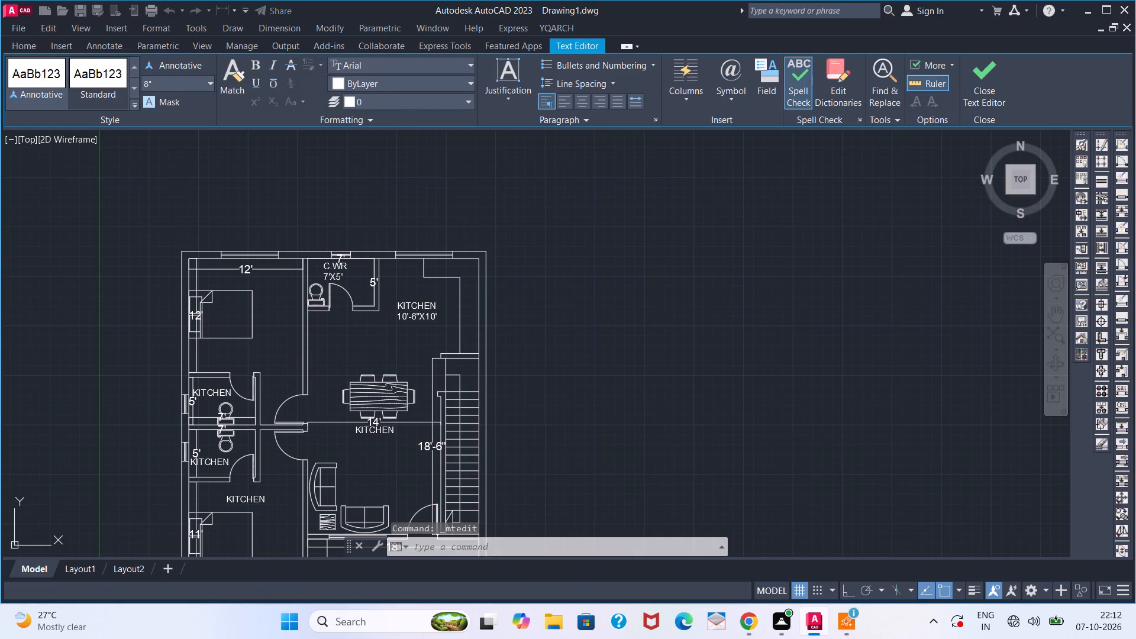
pyautogui.click(290, 359)
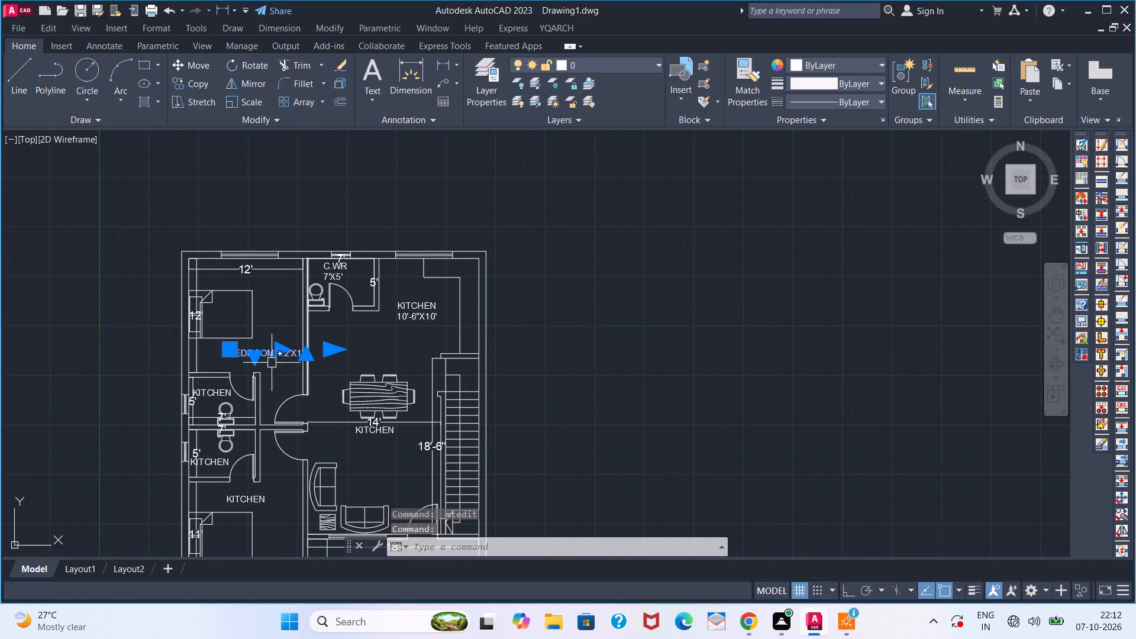
pyautogui.click(261, 362)
pyautogui.click(261, 380)
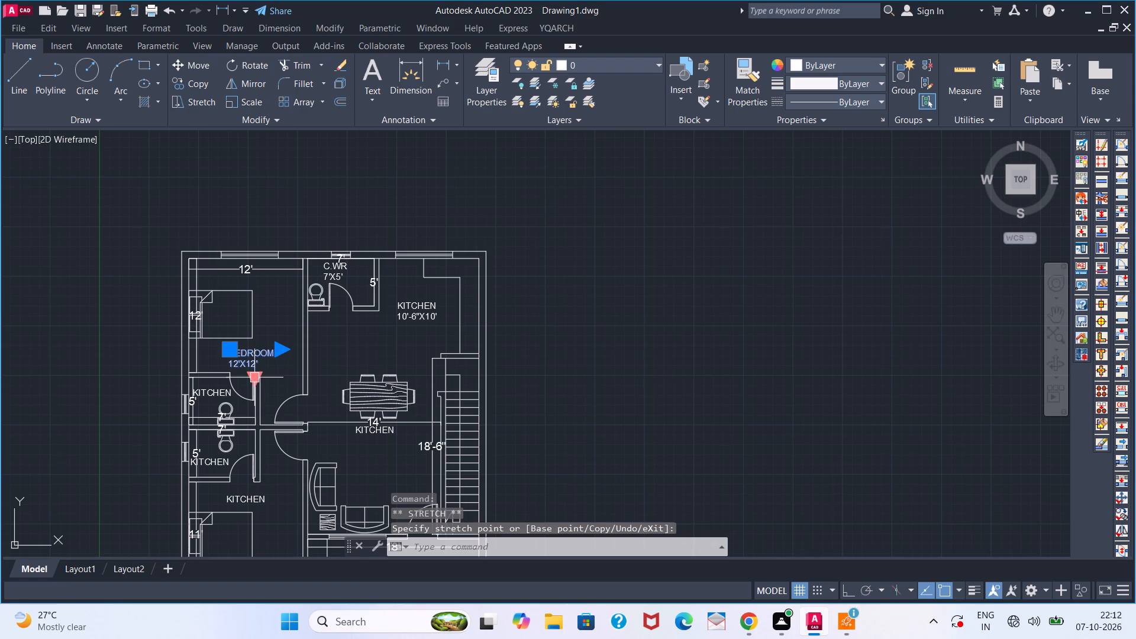
pyautogui.press('Escape')
# Replace the KITCHEN label in the toilet below BEDROOM1 with WR and a second line reading 7'X5'.
pyautogui.doubleClick(220, 397)
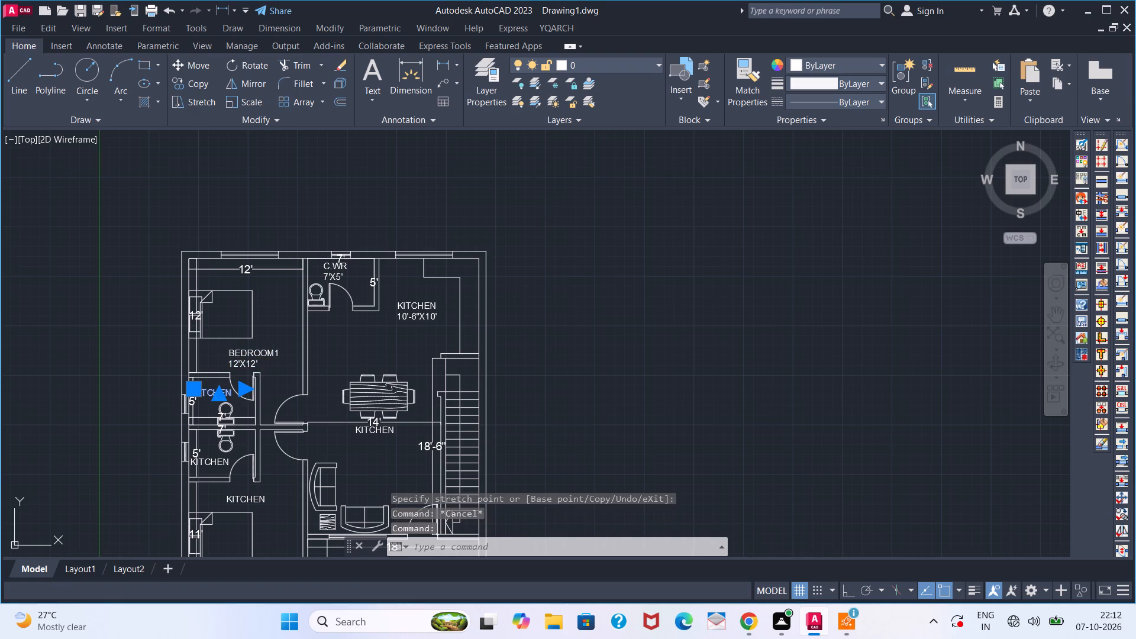
pyautogui.scroll(3, 220, 395)
pyautogui.click(244, 392)
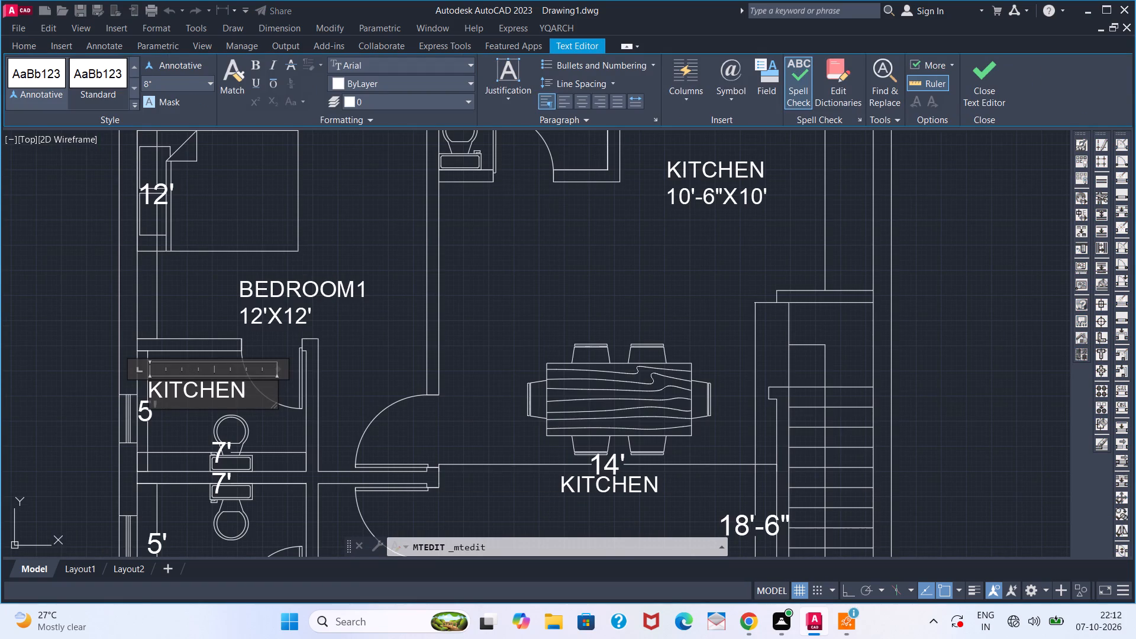
pyautogui.press('BackSpace')
pyautogui.press('BackSpace')
pyautogui.press('BackSpace')
pyautogui.press('BackSpace')
pyautogui.press('BackSpace')
pyautogui.press('BackSpace')
pyautogui.press('BackSpace')
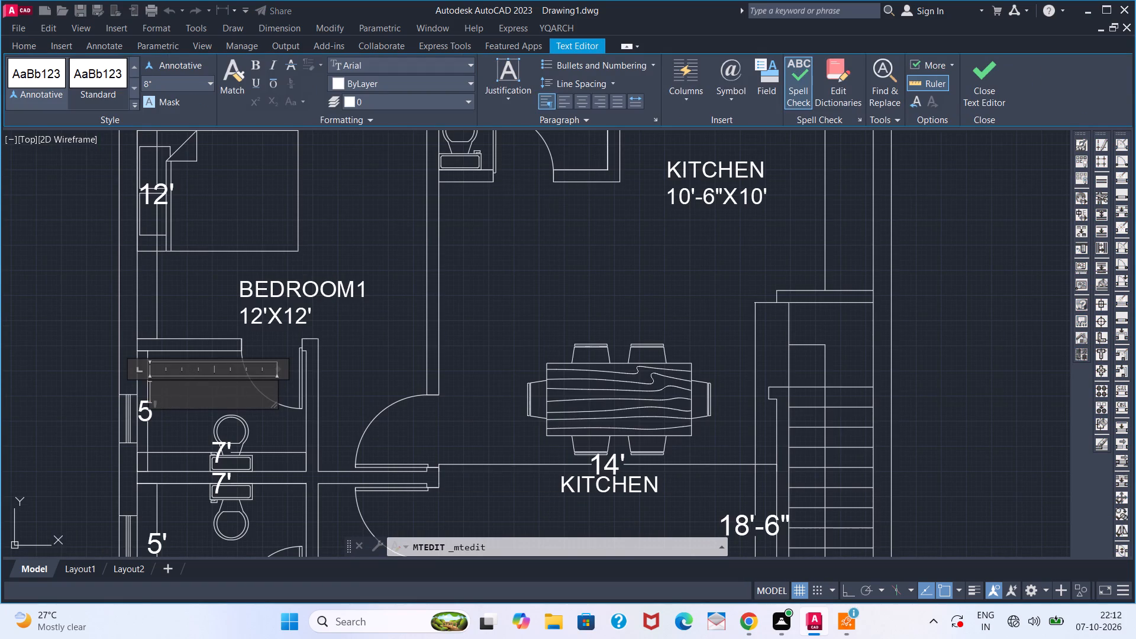
pyautogui.write('WR')
pyautogui.press('Return')
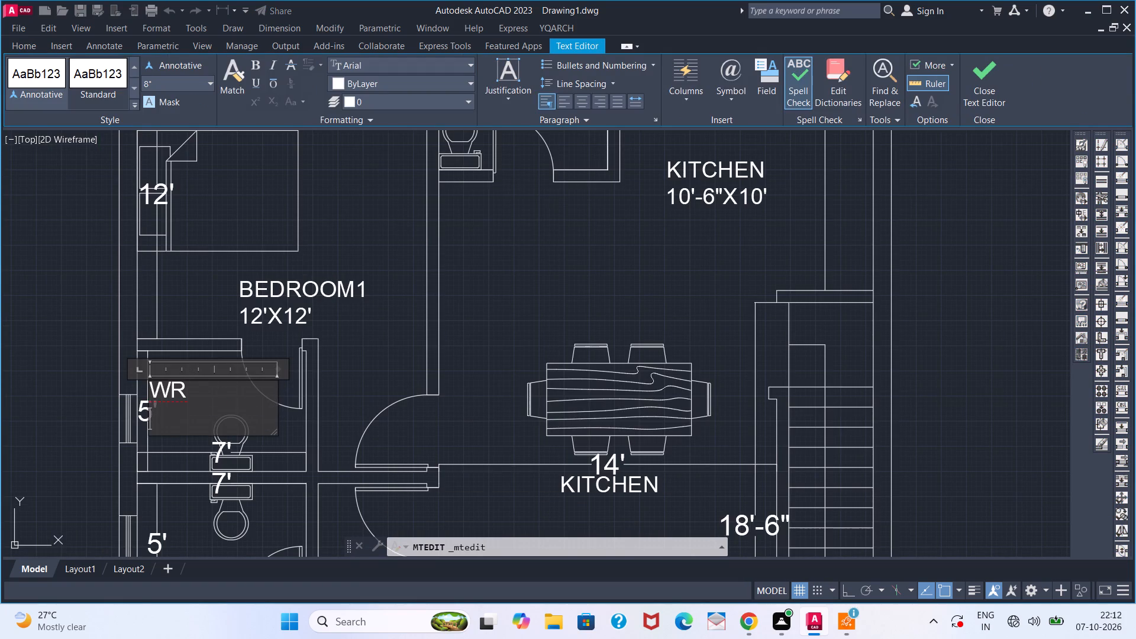
pyautogui.write("7'")
pyautogui.write("X5'")
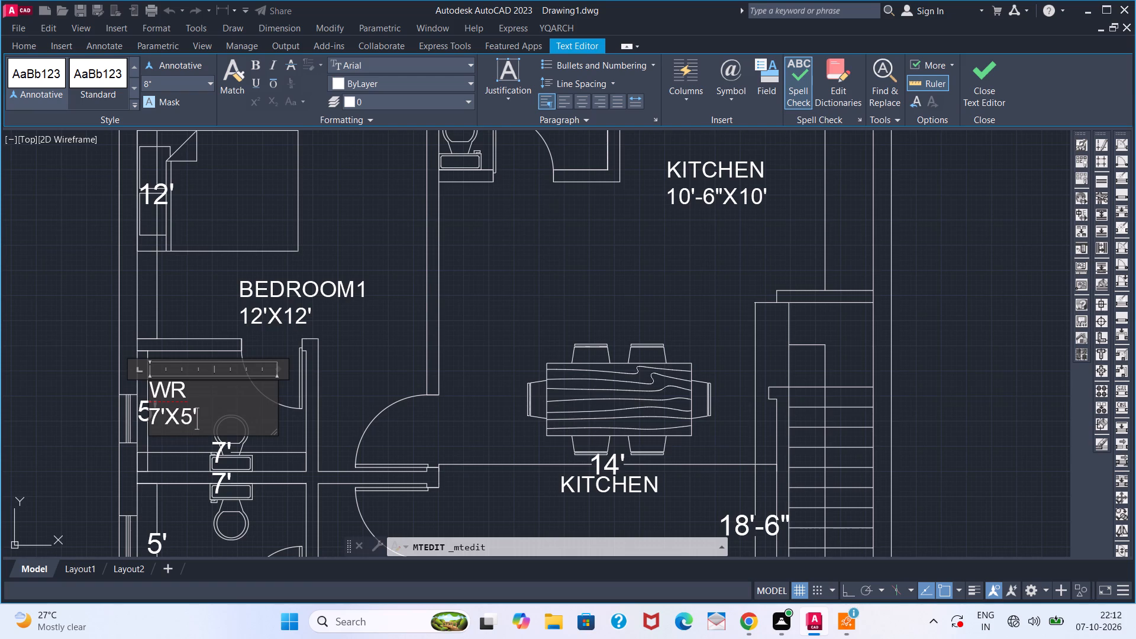
pyautogui.click(106, 332)
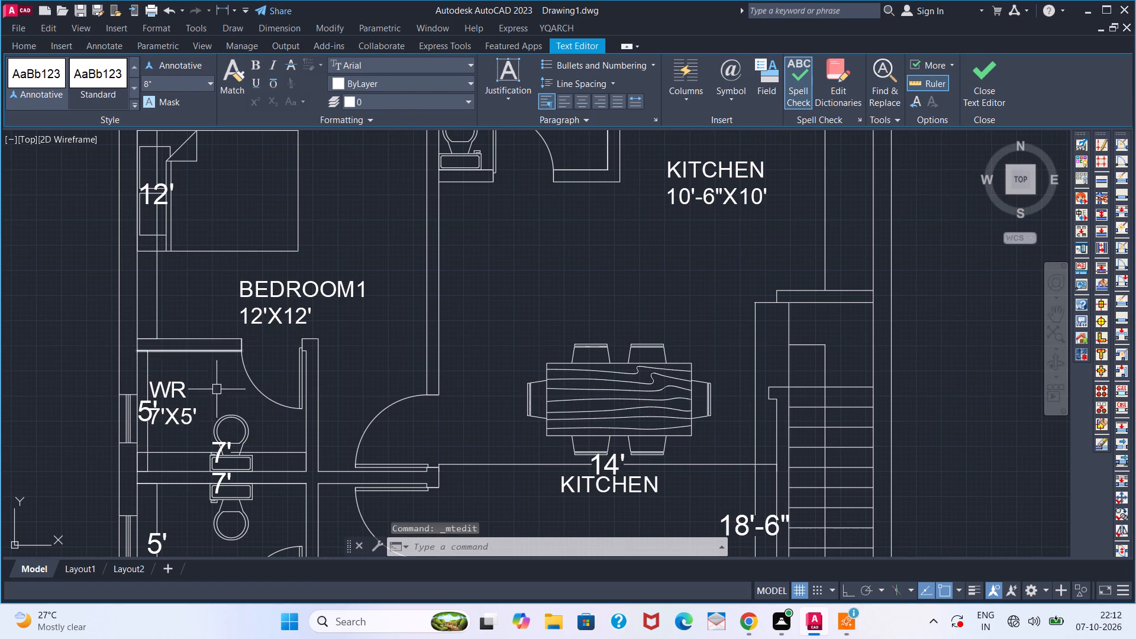
pyautogui.click(183, 412)
pyautogui.press('Escape')
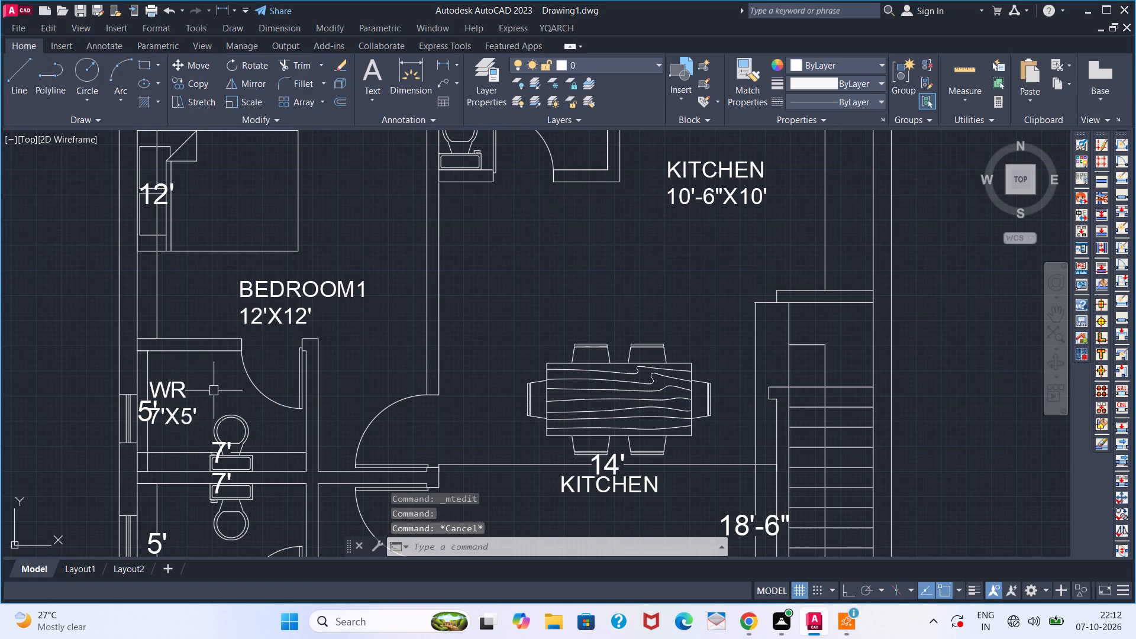
# Move the BEDROOM1 label slightly up so it sits closer beneath the bed and clears the toilet wall.
pyautogui.scroll(-1, 238, 398)
pyautogui.click(276, 338)
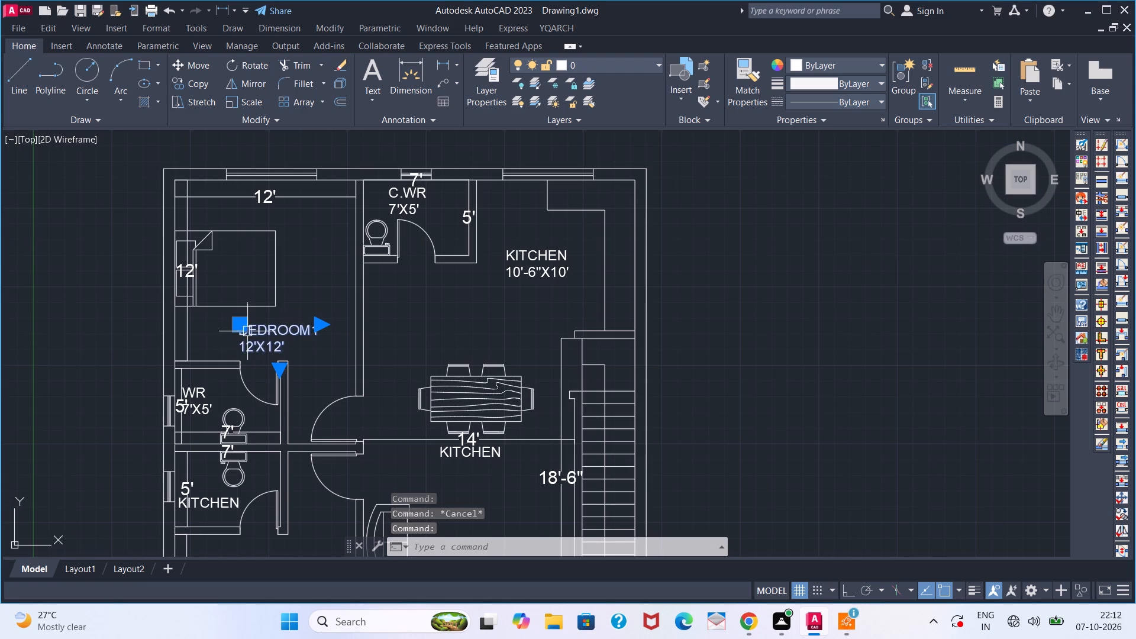
pyautogui.click(246, 327)
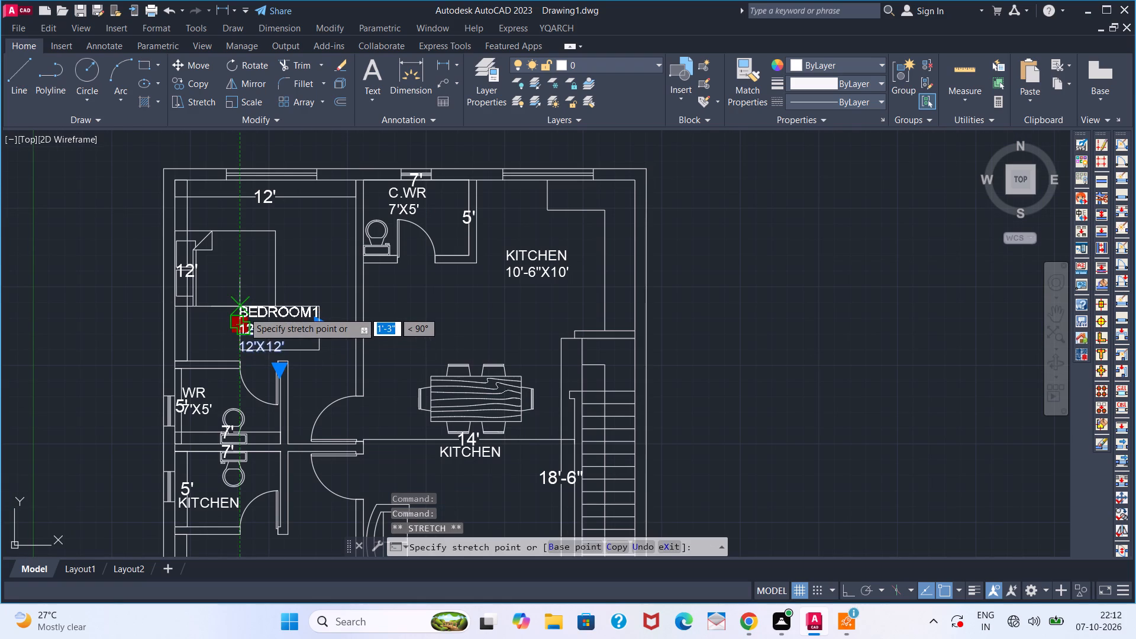
pyautogui.scroll(5, 244, 312)
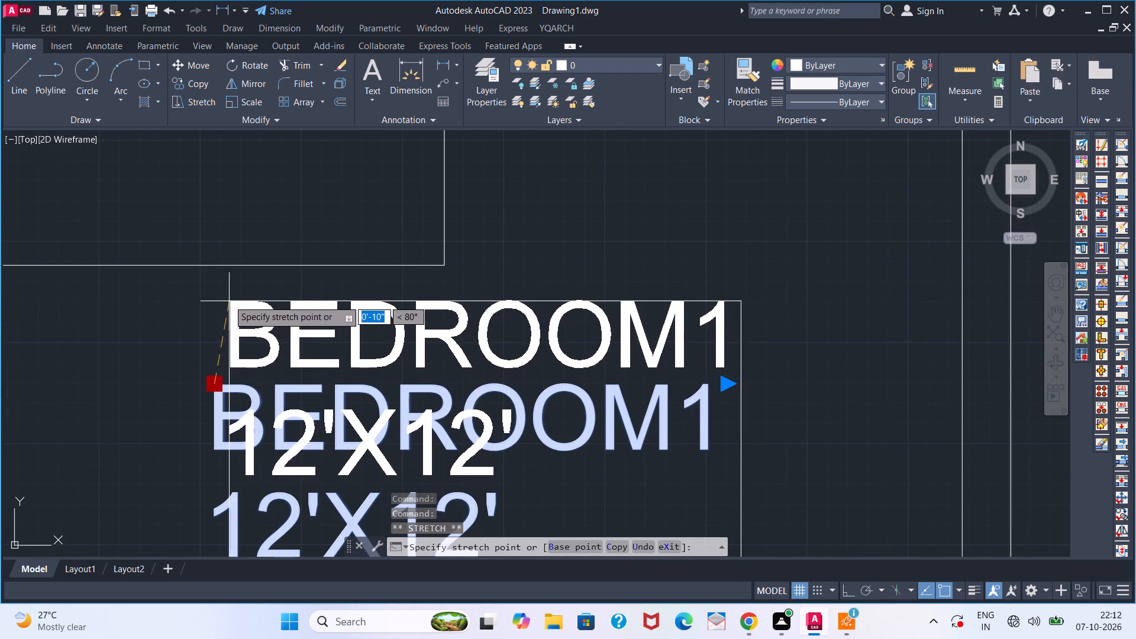
pyautogui.click(225, 291)
# Move the WR label slightly inward, away from the toilet's outer window wall.
pyautogui.scroll(-4, 224, 328)
pyautogui.moveTo(244, 426); pyautogui.dragTo(266, 402, button='middle')
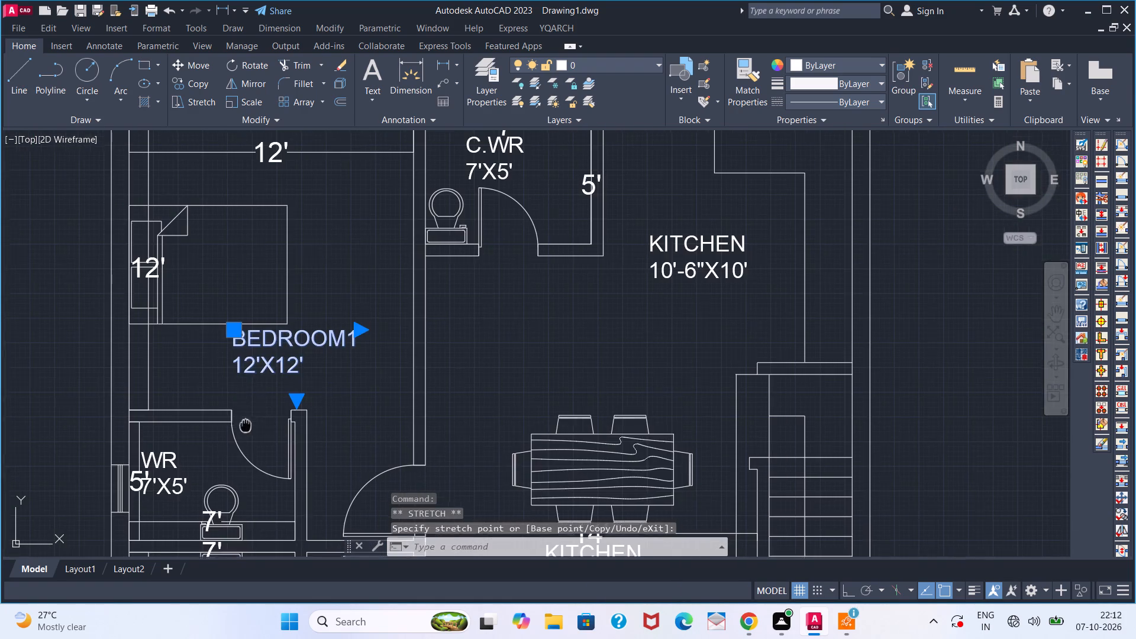
pyautogui.moveTo(266, 402); pyautogui.dragTo(340, 296, button='middle')
pyautogui.middleClick(347, 286)
pyautogui.click(267, 331)
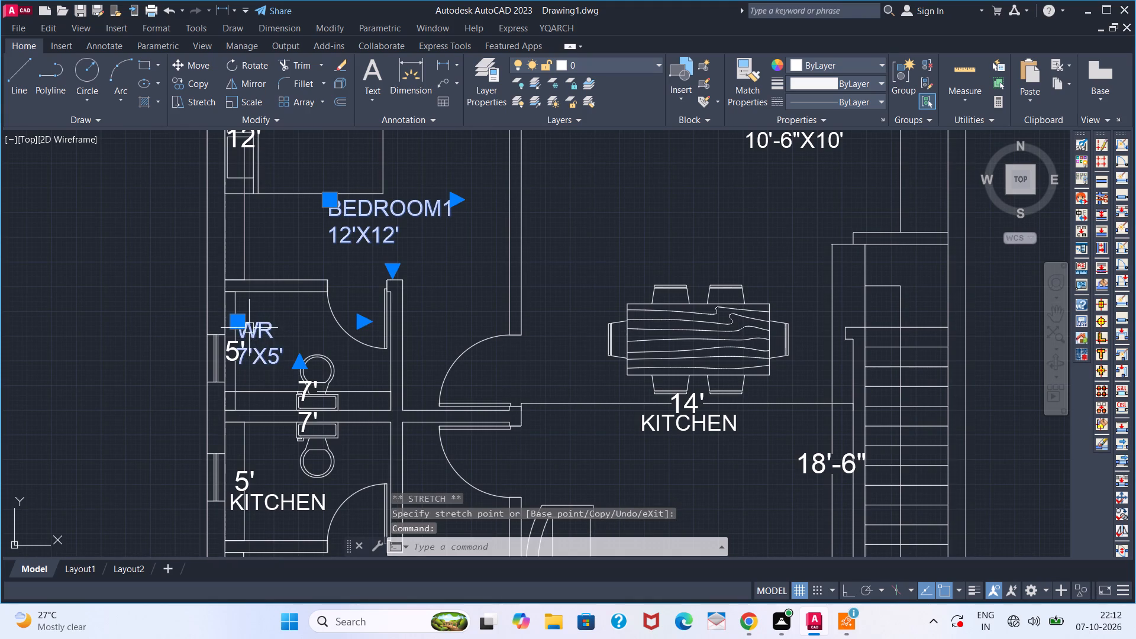
pyautogui.click(243, 322)
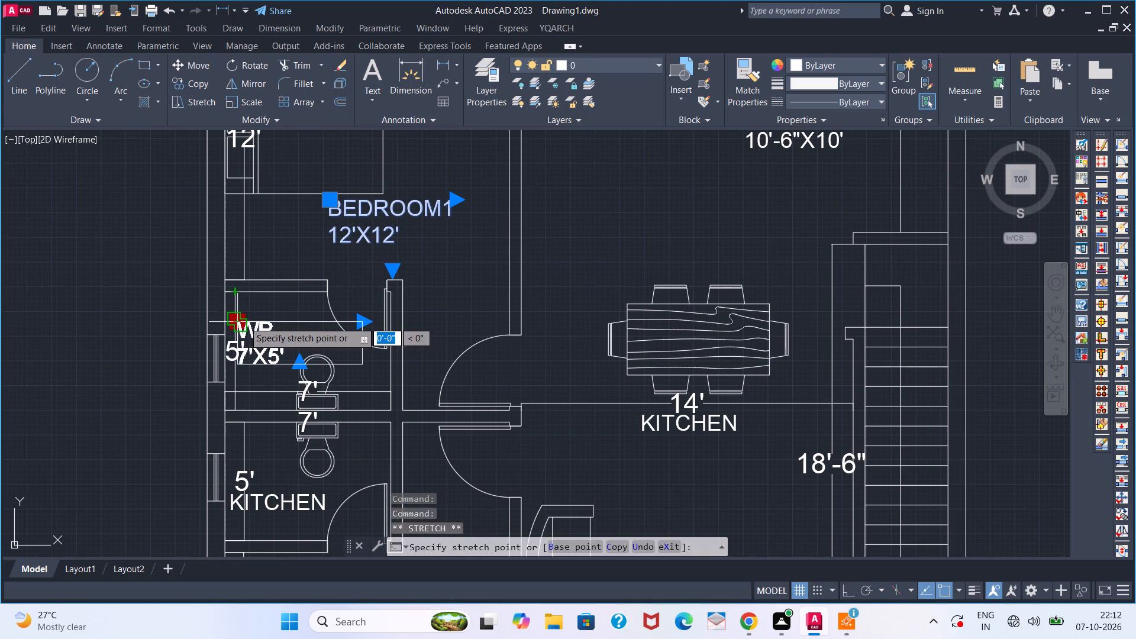
pyautogui.click(251, 325)
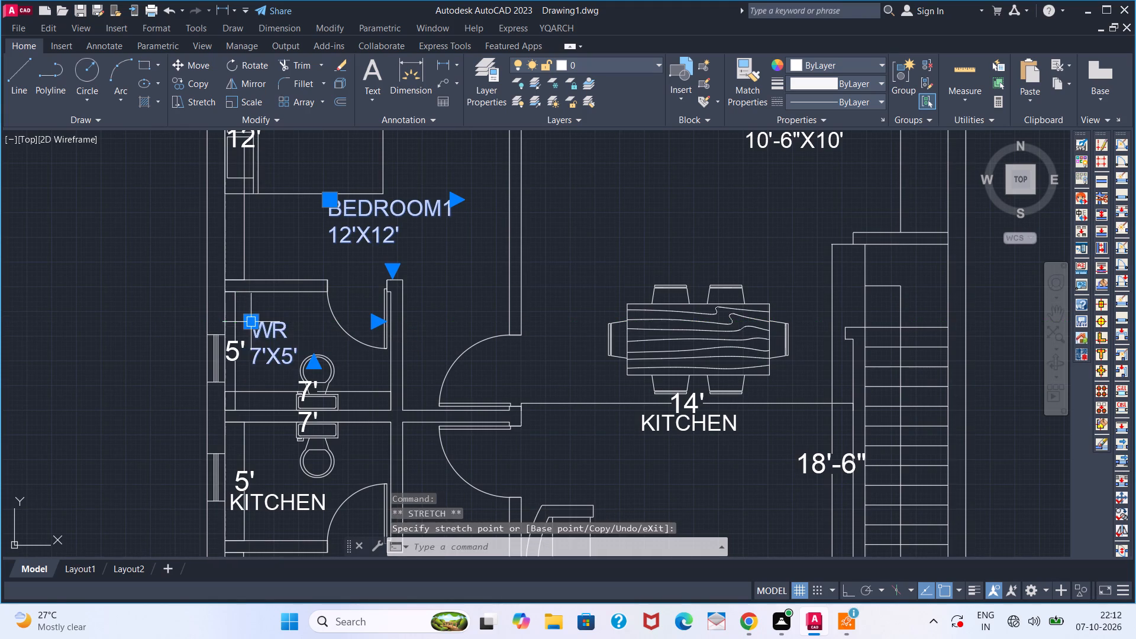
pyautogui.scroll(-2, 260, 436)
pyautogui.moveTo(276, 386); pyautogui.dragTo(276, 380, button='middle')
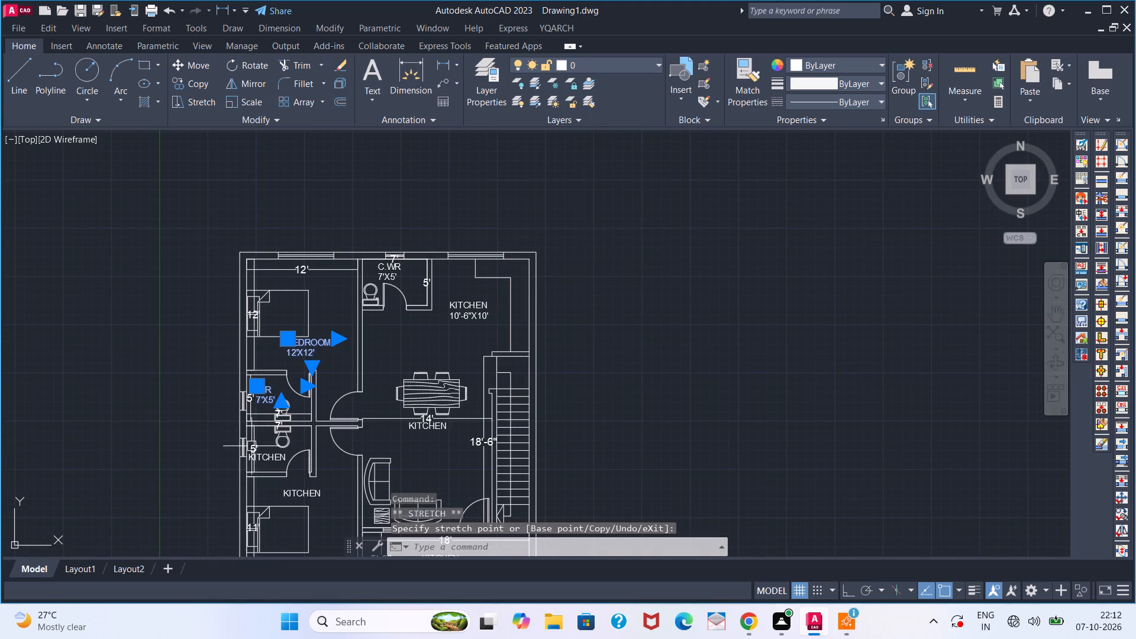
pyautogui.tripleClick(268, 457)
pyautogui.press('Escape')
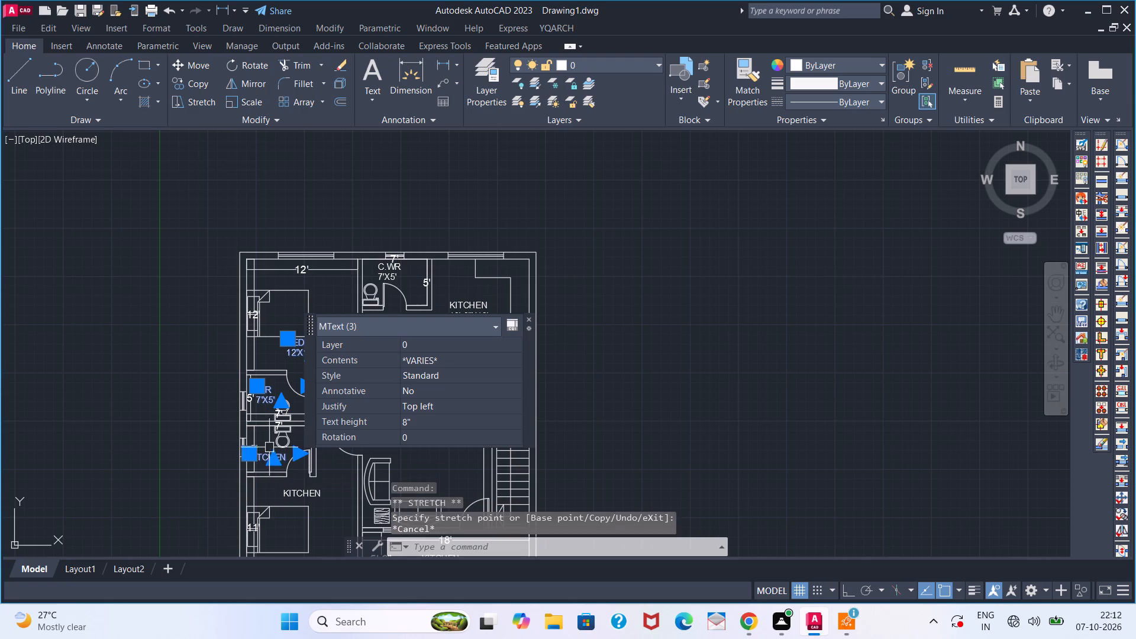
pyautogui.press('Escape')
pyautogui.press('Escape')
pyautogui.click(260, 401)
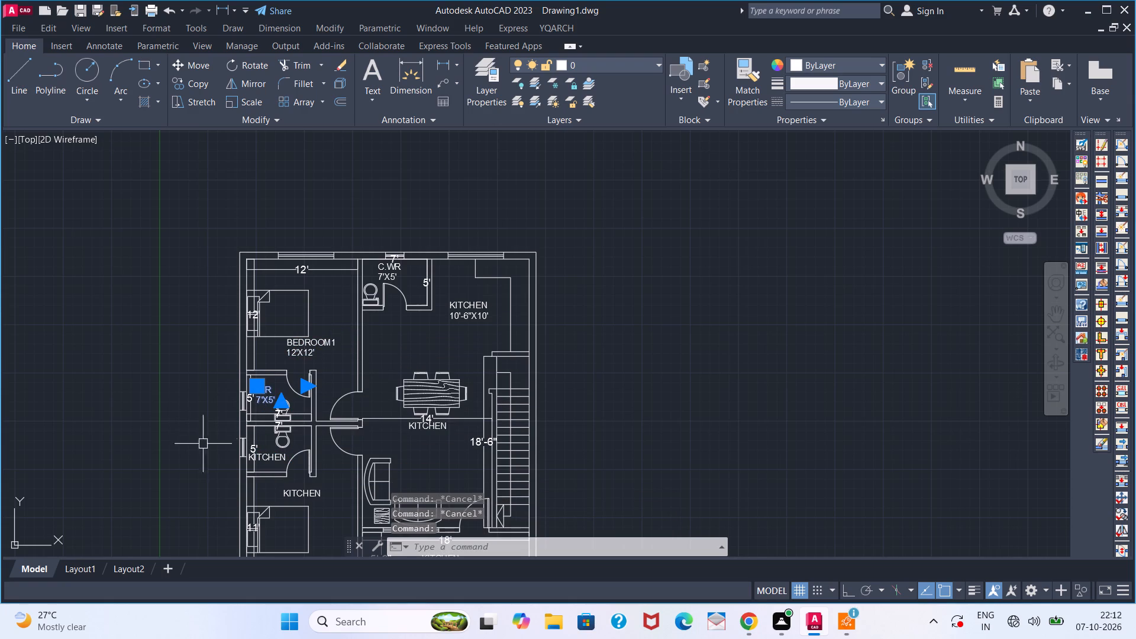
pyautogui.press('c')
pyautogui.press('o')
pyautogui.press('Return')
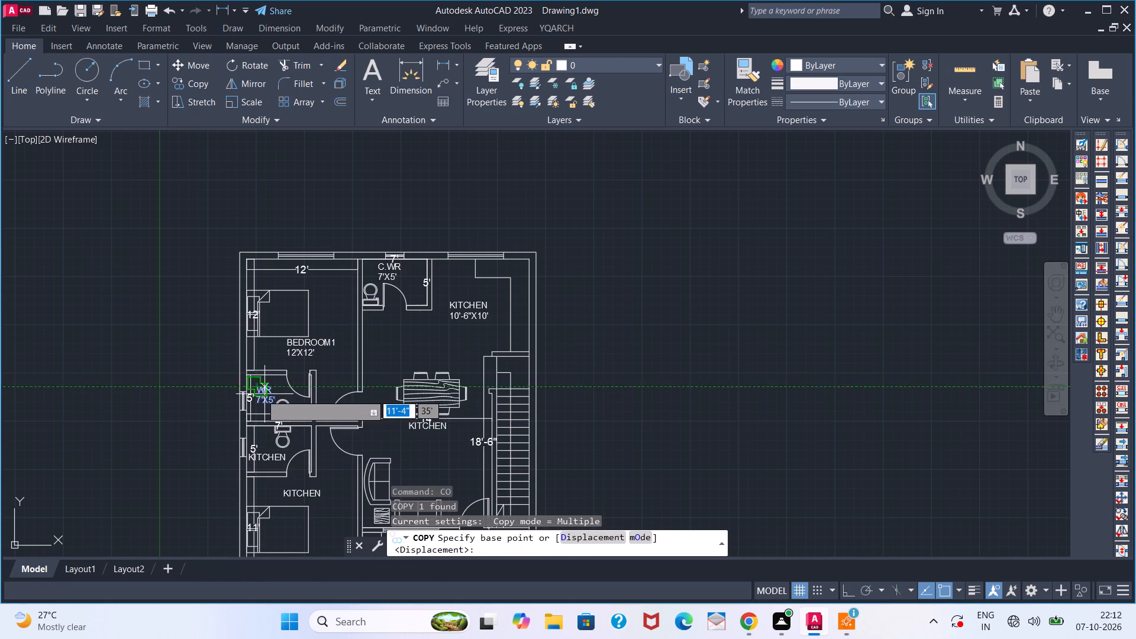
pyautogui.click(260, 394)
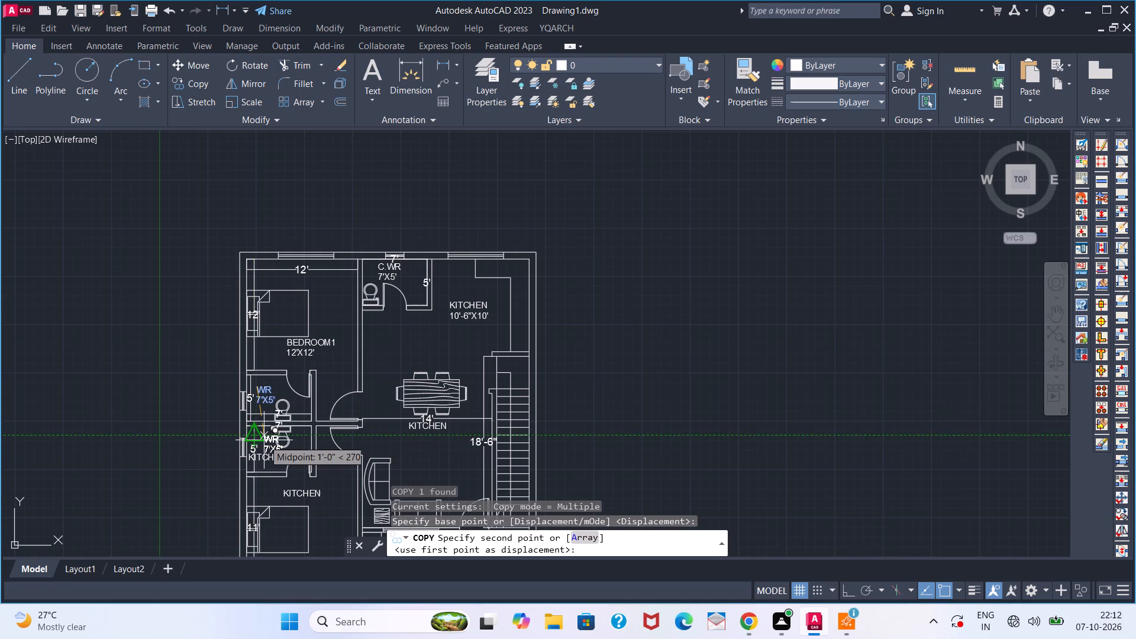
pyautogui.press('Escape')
# Delete the KITCHEN label in the lower of the two adjoining toilets.
pyautogui.click(266, 450)
pyautogui.press('Delete')
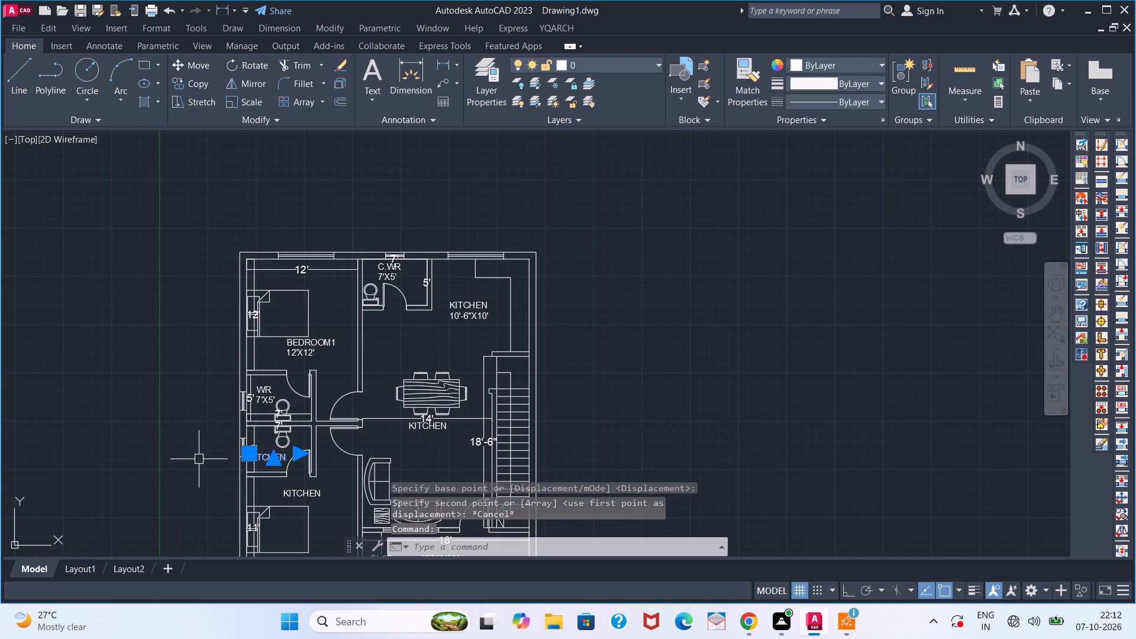
# Delete the 5' and 7' linear dimensions from both adjoining toilets, keeping the wall lines.
pyautogui.click(256, 446)
pyautogui.press('Delete')
pyautogui.scroll(4, 250, 406)
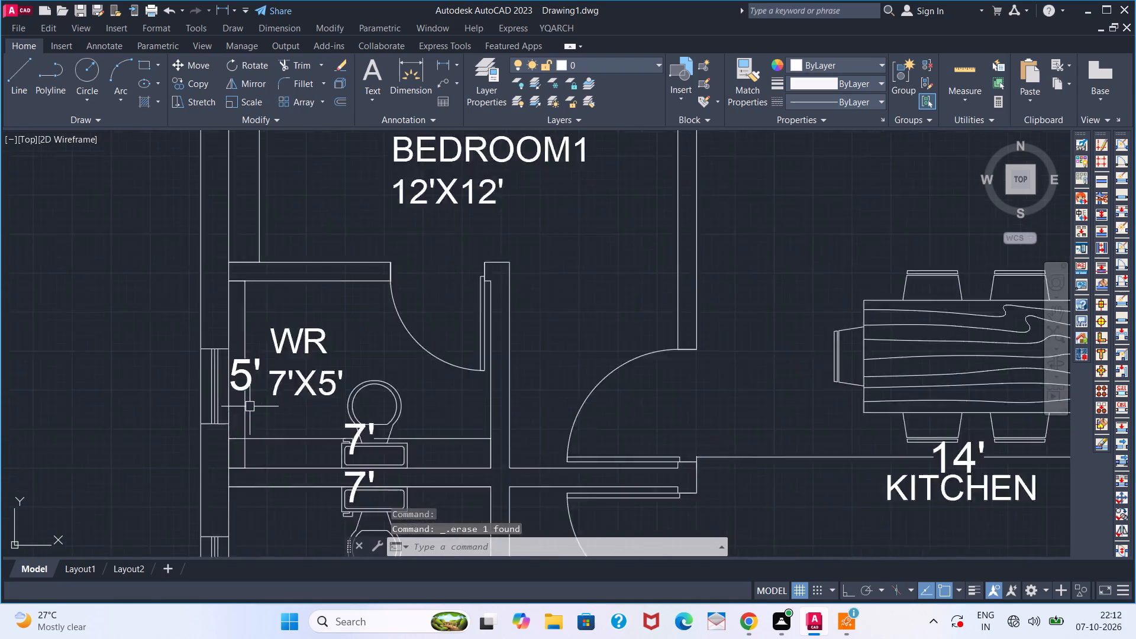
pyautogui.click(244, 401)
pyautogui.press('Delete')
pyautogui.click(272, 459)
pyautogui.press('Delete')
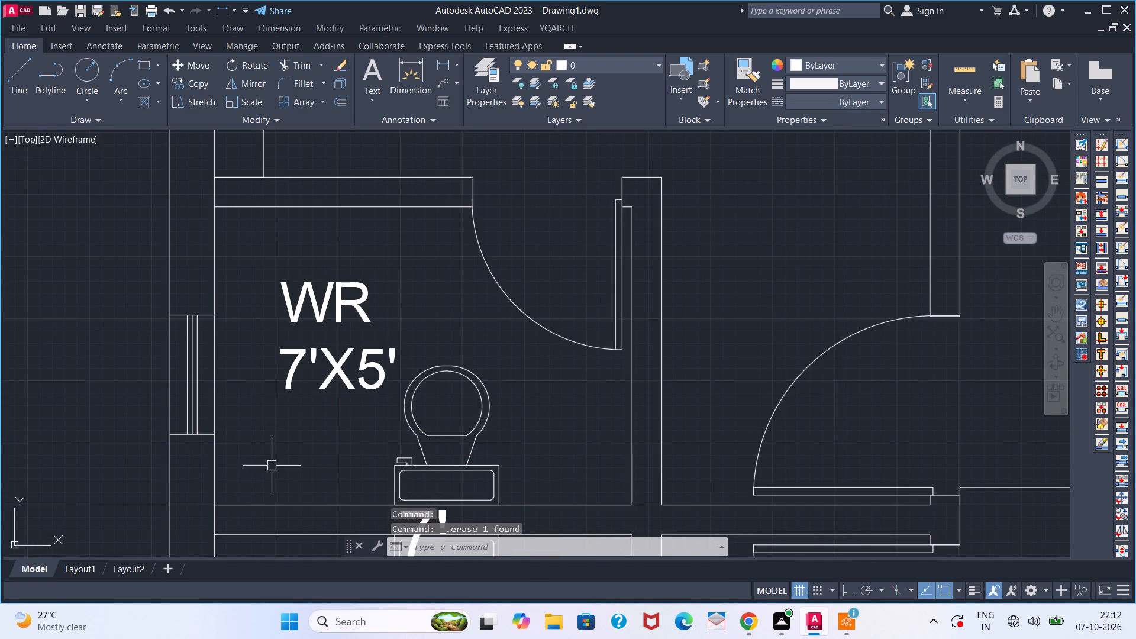
pyautogui.click(277, 532)
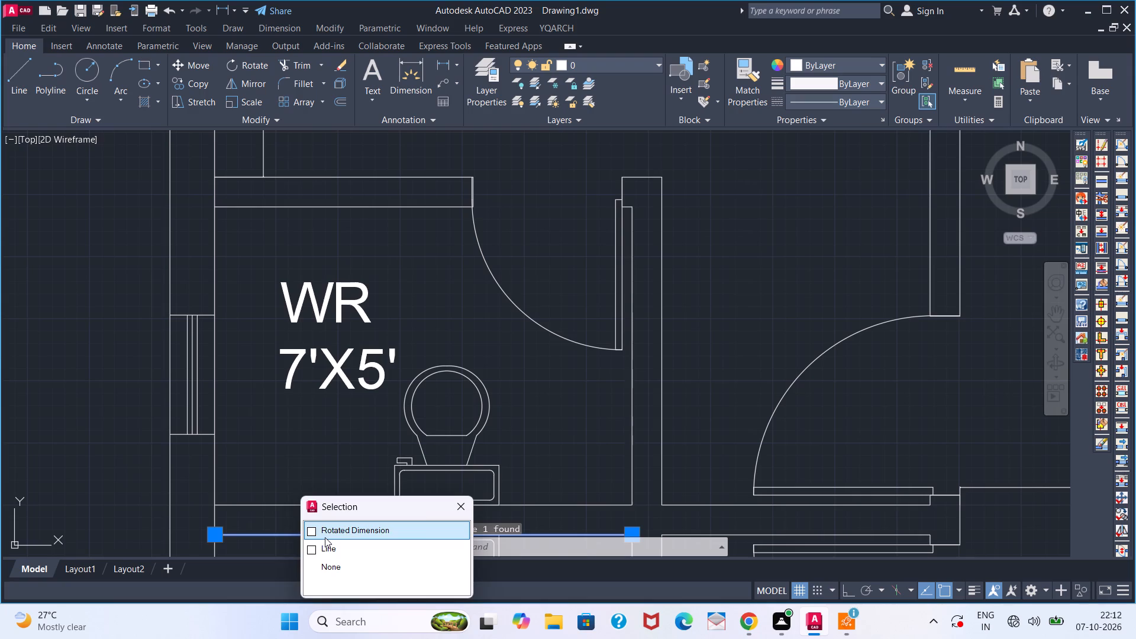
pyautogui.click(325, 535)
pyautogui.press('Delete')
# Copy the WR 7'X5' label about 5'-7" straight down into the lower toilet.
pyautogui.click(338, 360)
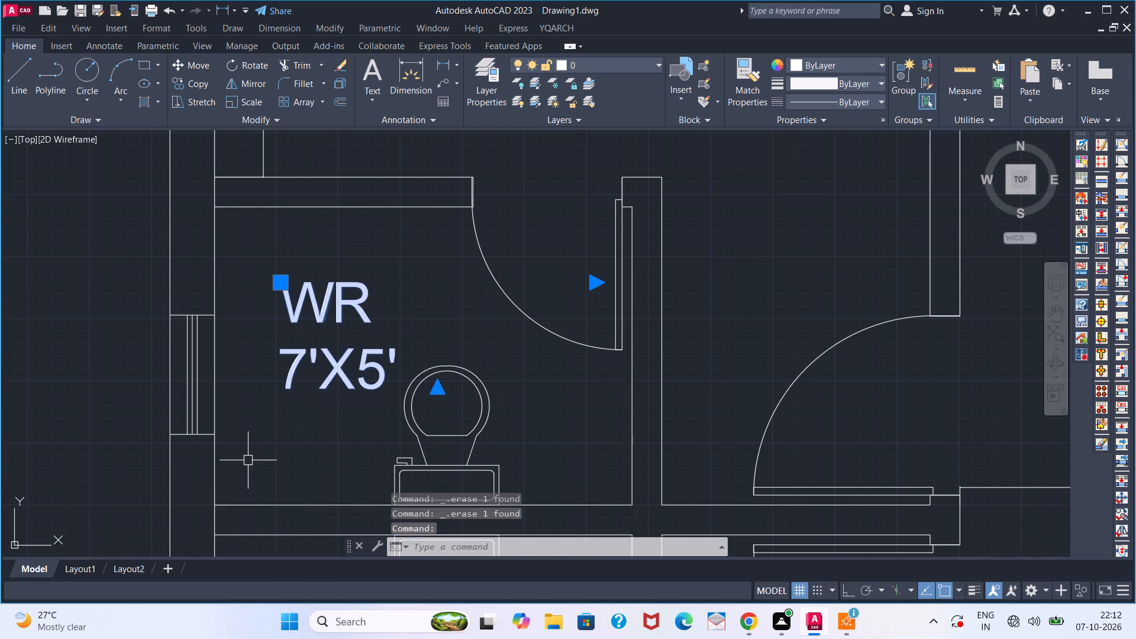
pyautogui.press('c')
pyautogui.press('o')
pyautogui.press('Return')
pyautogui.click(293, 376)
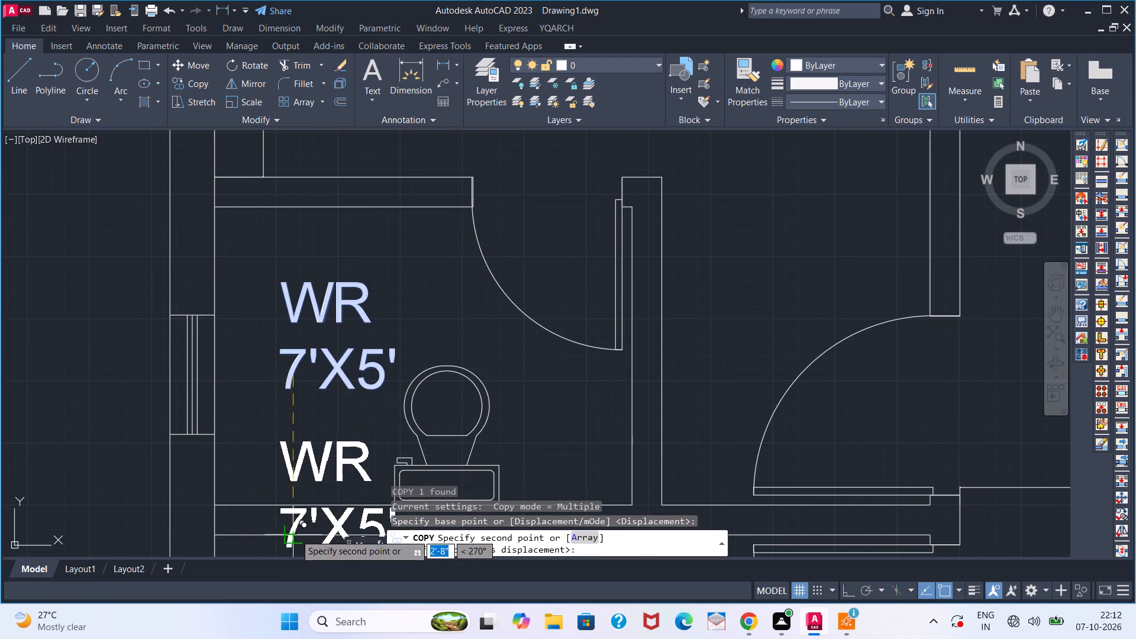
pyautogui.moveTo(295, 534); pyautogui.dragTo(245, 179, button='middle')
pyautogui.scroll(-2, 241, 223)
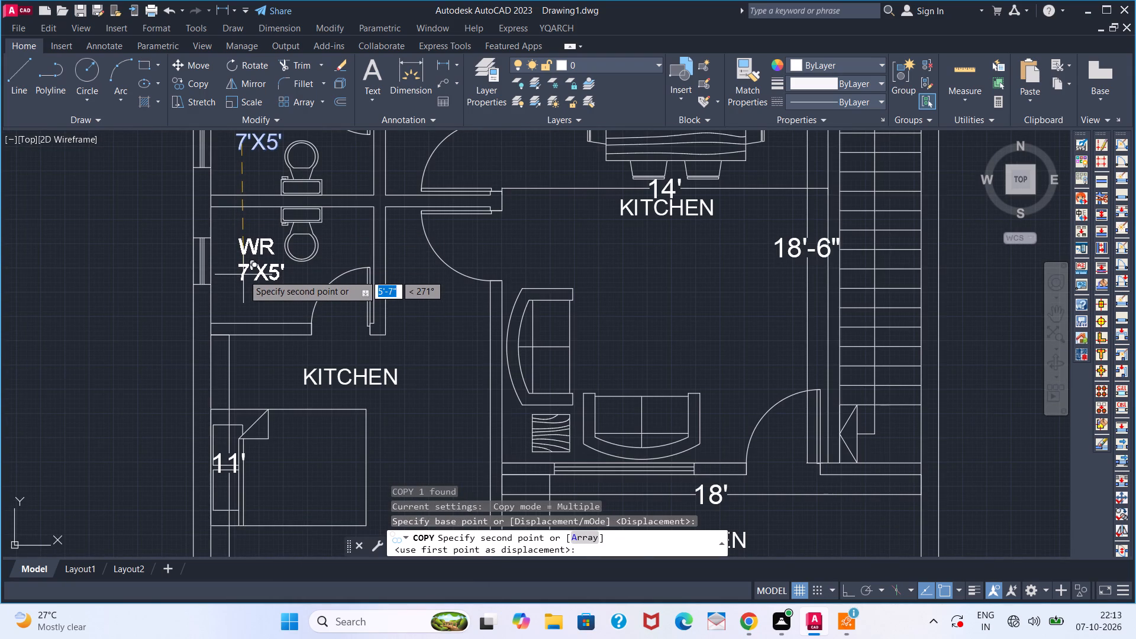
pyautogui.click(241, 275)
pyautogui.press('Escape')
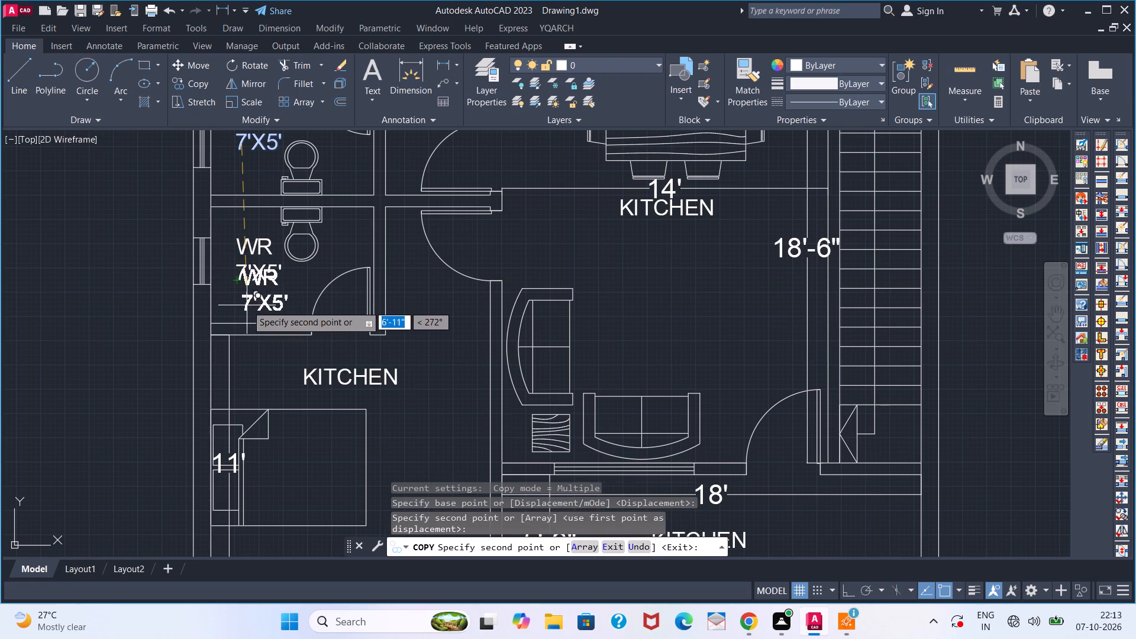
# Replace the lower bedroom's KITCHEN label with BEDROOM2 and a second line reading 12'X11'.
pyautogui.scroll(-1, 286, 344)
pyautogui.doubleClick(325, 373)
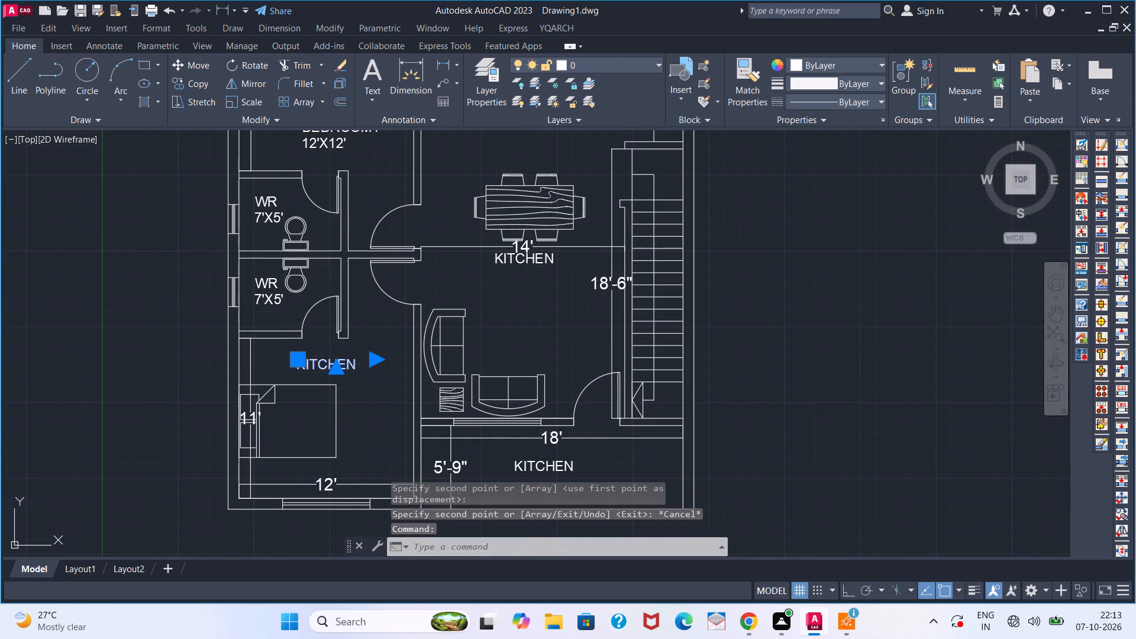
pyautogui.press('Right')
pyautogui.press('Right')
pyautogui.press('Right')
pyautogui.press('Right')
pyautogui.press('Right')
pyautogui.press('Right')
pyautogui.press('Right')
pyautogui.press('Right')
pyautogui.press('Right')
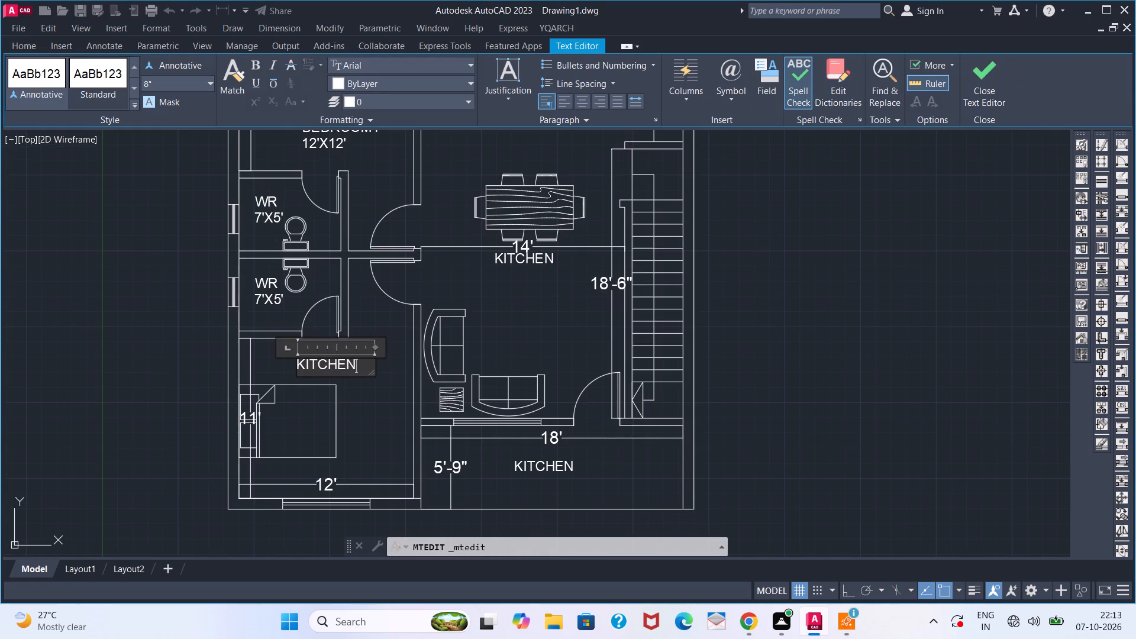
pyautogui.press('BackSpace')
pyautogui.press('BackSpace')
pyautogui.press('BackSpace')
pyautogui.press('BackSpace')
pyautogui.press('BackSpace')
pyautogui.press('BackSpace')
pyautogui.press('BackSpace')
pyautogui.press('BackSpace')
pyautogui.press('BackSpace')
pyautogui.press('BackSpace')
pyautogui.press('BackSpace')
pyautogui.press('BackSpace')
pyautogui.write('BEDROOM2')
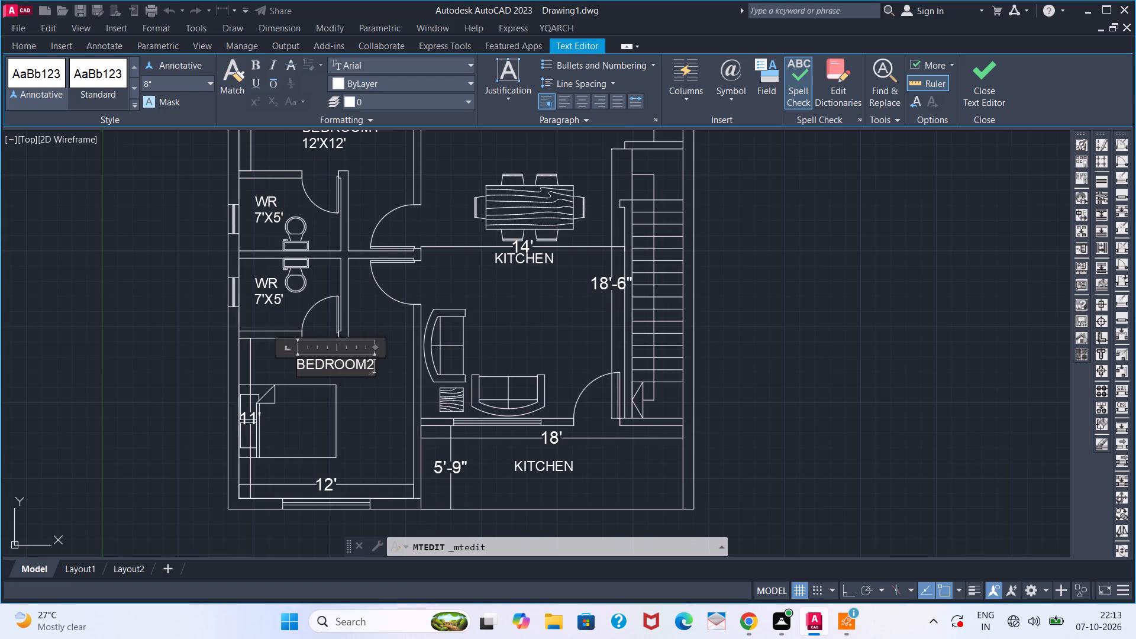
pyautogui.press('Return')
pyautogui.write("12'")
pyautogui.press('x')
pyautogui.write("11'")
pyautogui.click(111, 325)
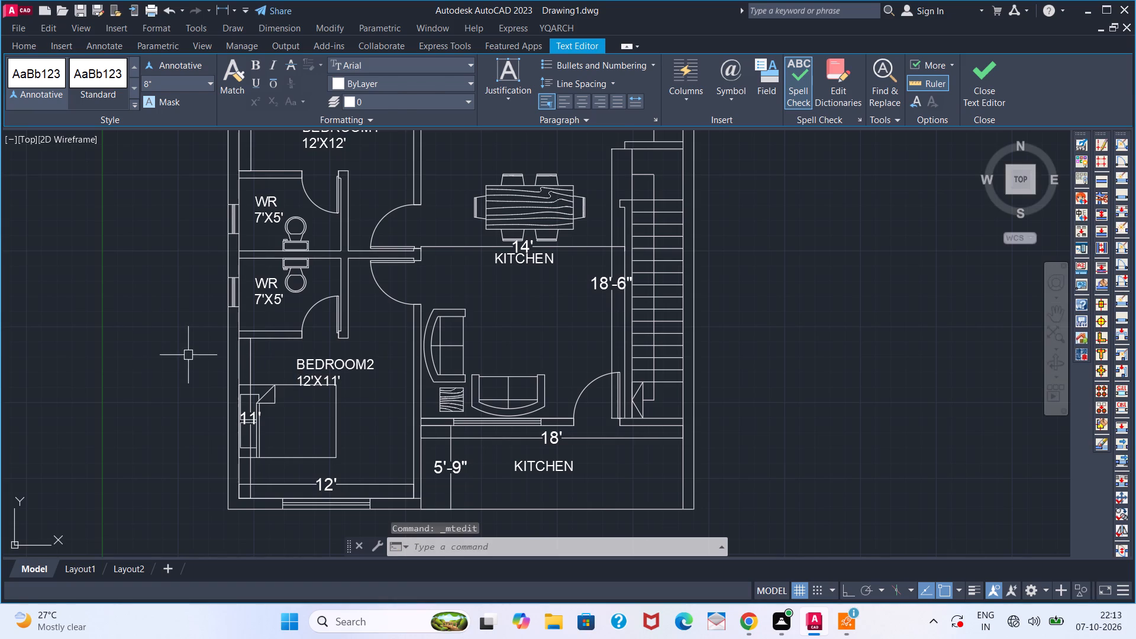
# Move the BEDROOM2 label slightly up and away from the outer wall so its size line clears the bed.
pyautogui.click(345, 367)
pyautogui.click(302, 363)
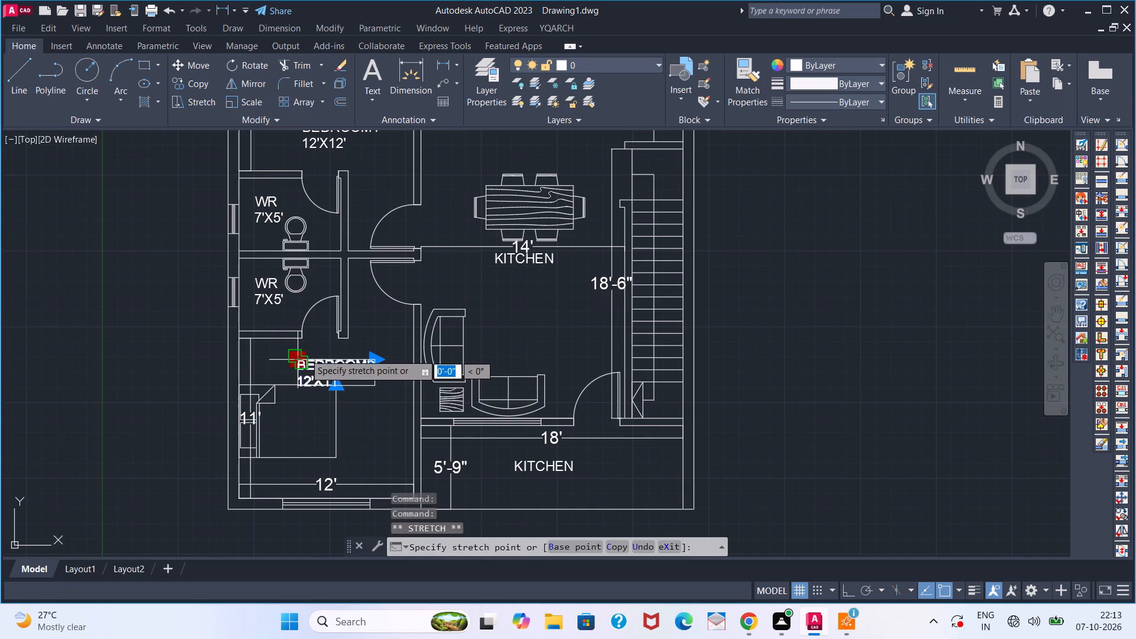
pyautogui.scroll(2, 305, 353)
pyautogui.click(305, 352)
pyautogui.scroll(-3, 322, 369)
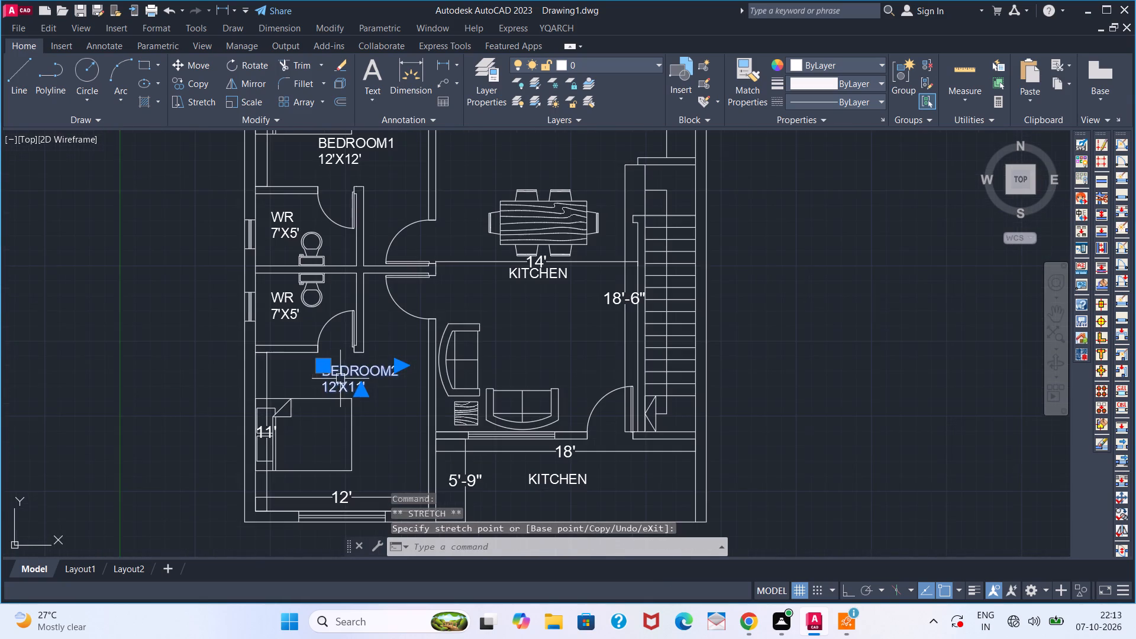
# Replace the KITCHEN label below the dining table with HALL and a second line reading 14'X18'-6".
pyautogui.scroll(-2, 404, 347)
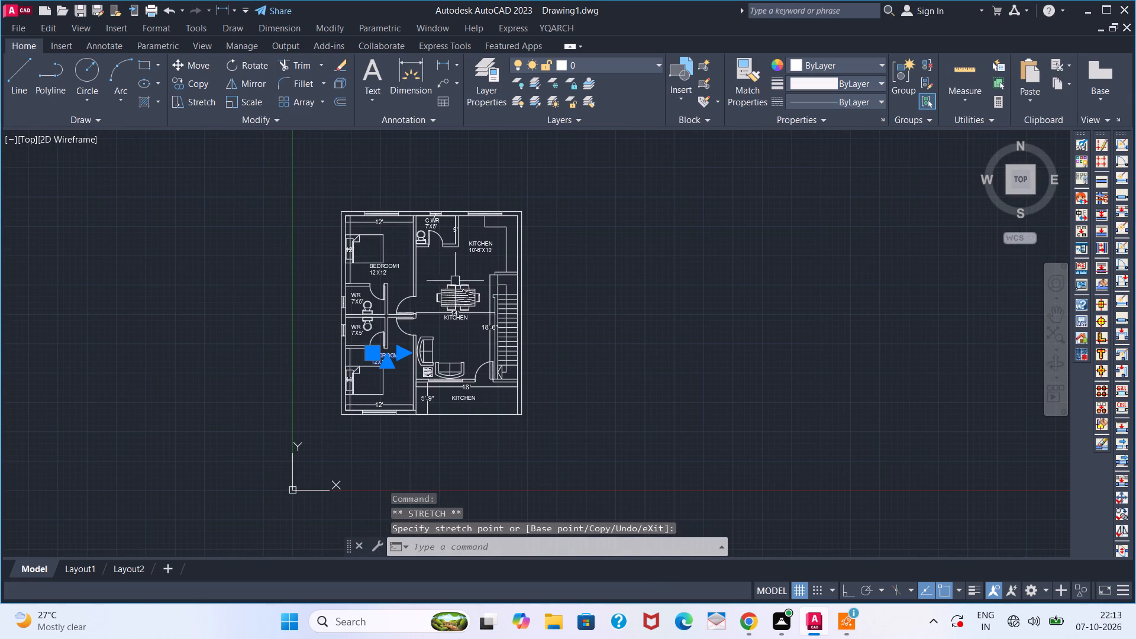
pyautogui.scroll(3, 457, 308)
pyautogui.doubleClick(453, 333)
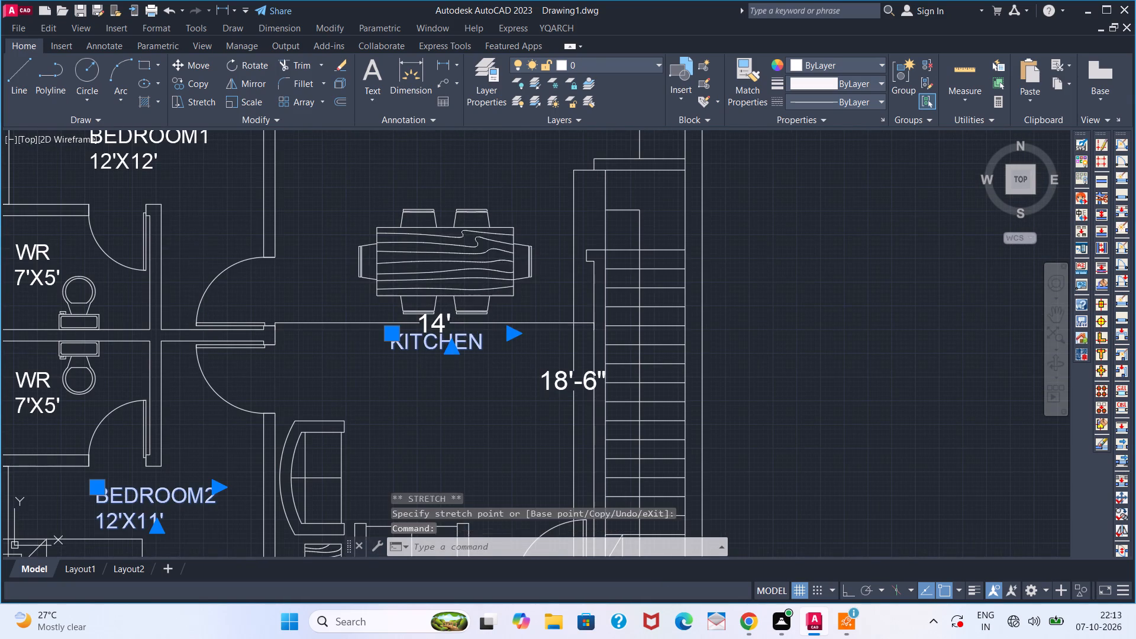
pyautogui.press('Escape')
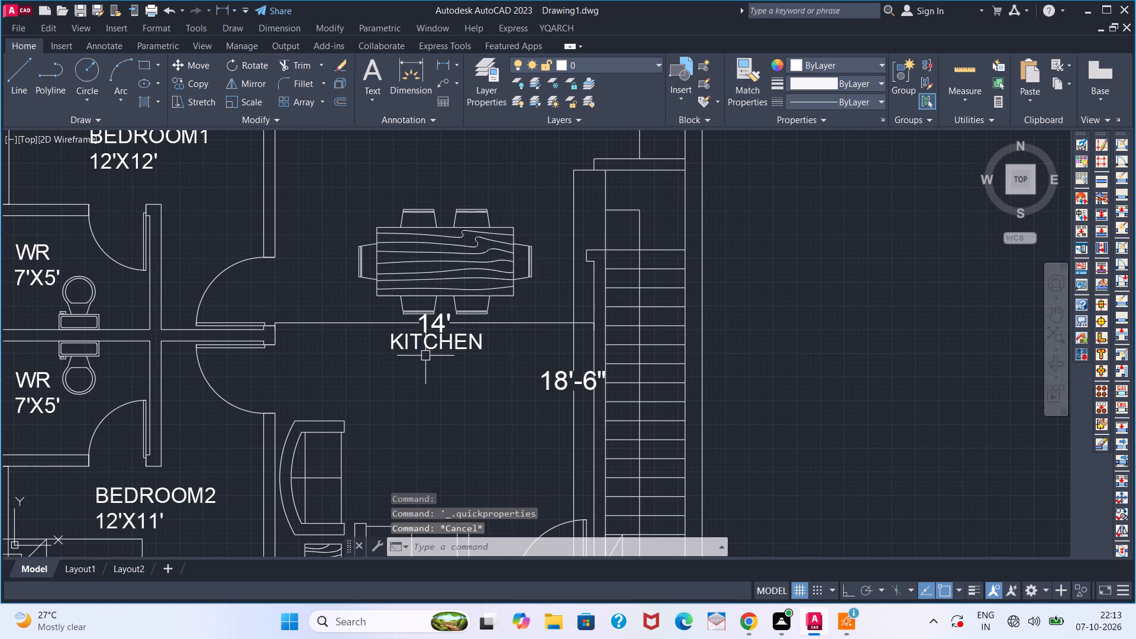
pyautogui.doubleClick(443, 349)
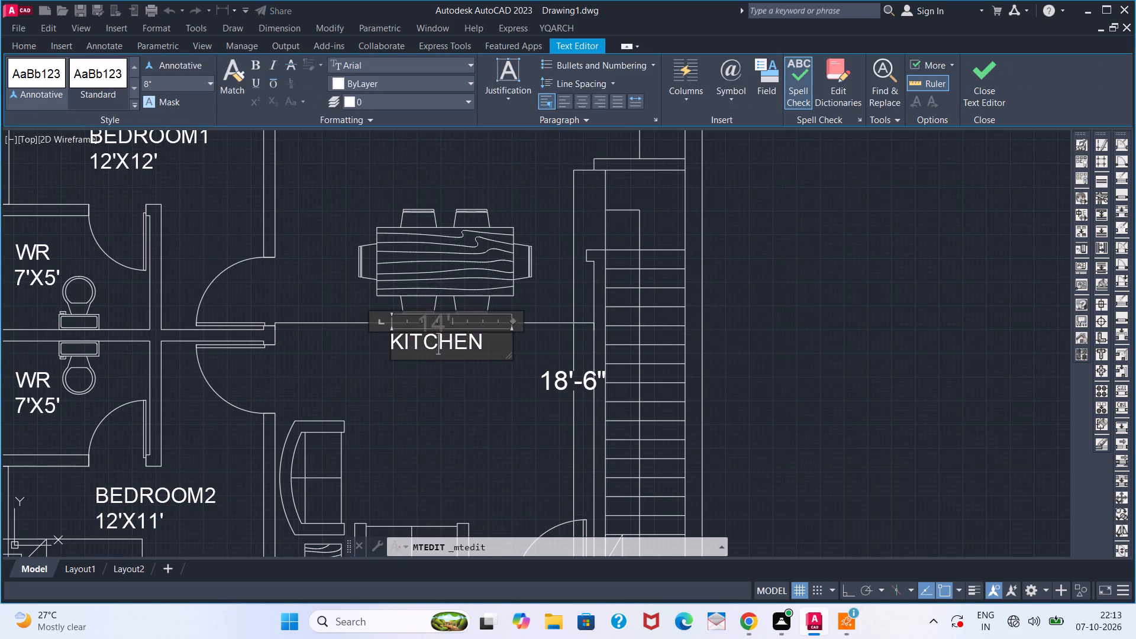
pyautogui.click(489, 341)
pyautogui.press('BackSpace')
pyautogui.press('BackSpace')
pyautogui.press('BackSpace')
pyautogui.press('BackSpace')
pyautogui.press('BackSpace')
pyautogui.press('BackSpace')
pyautogui.press('BackSpace')
pyautogui.press('BackSpace')
pyautogui.press('BackSpace')
pyautogui.press('BackSpace')
pyautogui.write('HA;')
pyautogui.press('BackSpace')
pyautogui.write('LL')
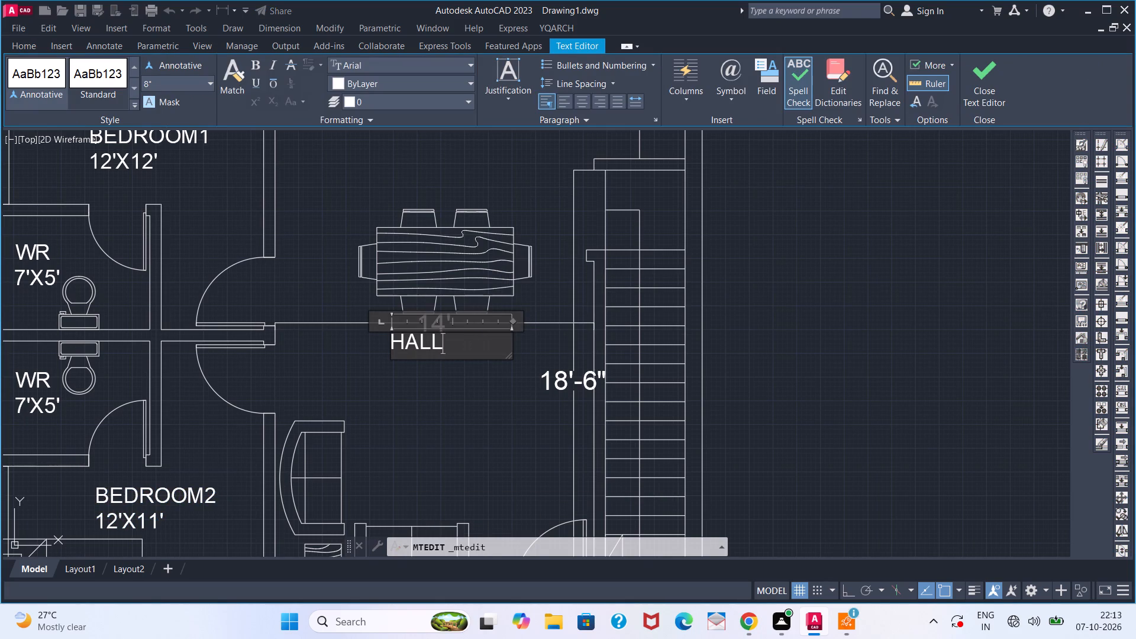
pyautogui.press('Return')
pyautogui.write("14'")
pyautogui.press('x')
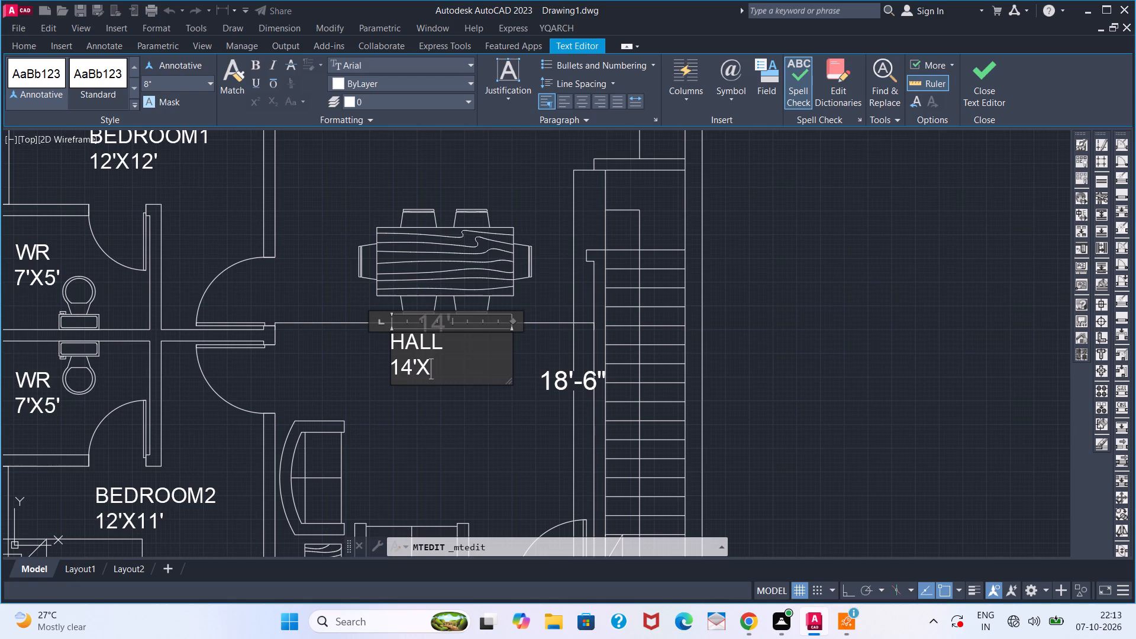
pyautogui.write('18\'-6"')
pyautogui.click(333, 293)
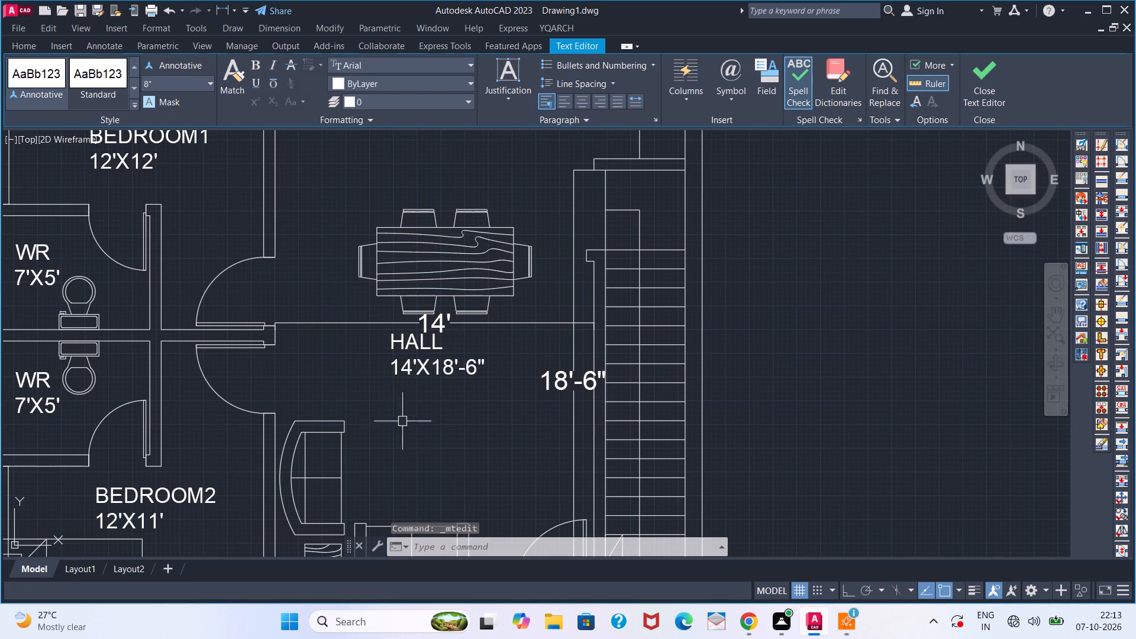
# Replace the KITCHEN label in the front strip below the hall with VARANDA and a second line reading 18'X5'-9".
pyautogui.scroll(-1, 426, 430)
pyautogui.moveTo(428, 489); pyautogui.dragTo(376, 217, button='middle')
pyautogui.scroll(2, 377, 277)
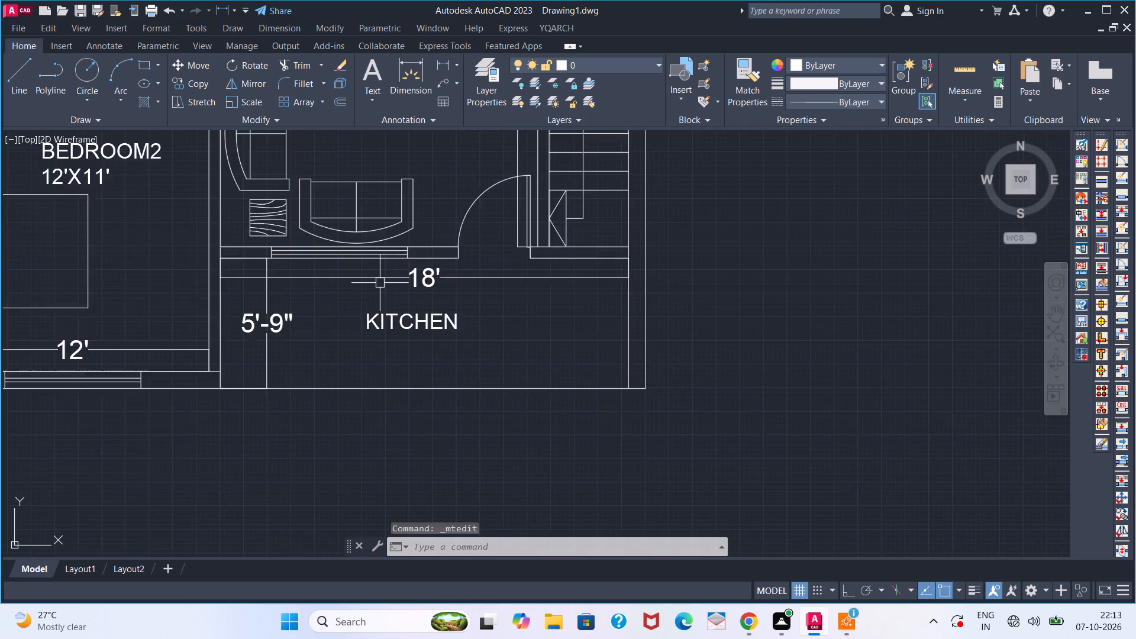
pyautogui.doubleClick(408, 340)
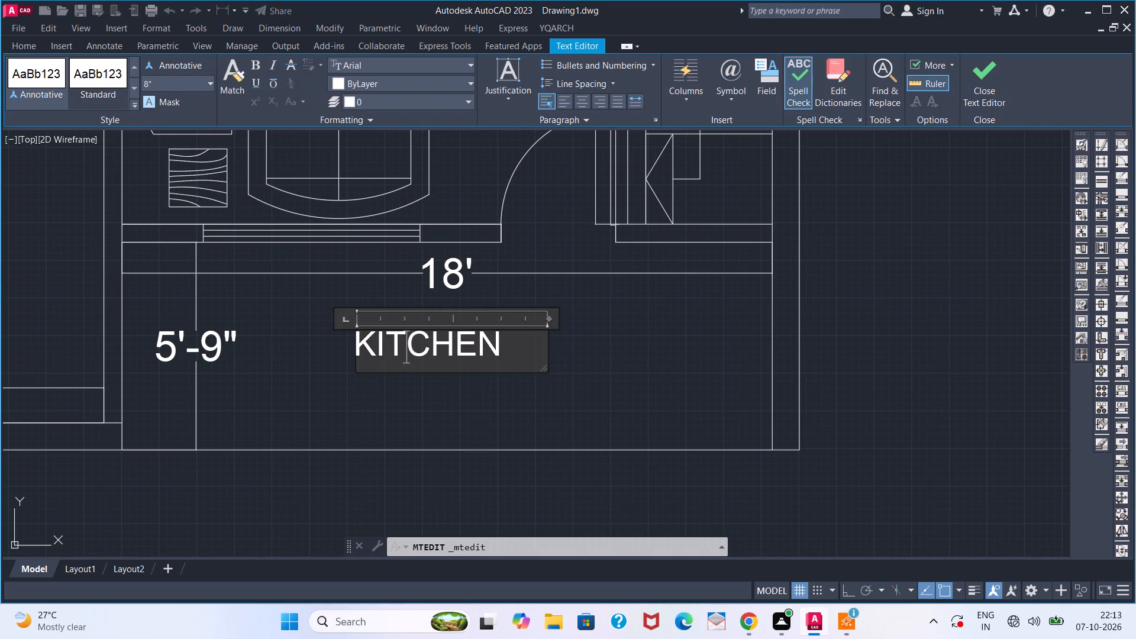
pyautogui.click(502, 356)
pyautogui.press('BackSpace')
pyautogui.press('BackSpace')
pyautogui.press('BackSpace')
pyautogui.press('BackSpace')
pyautogui.press('BackSpace')
pyautogui.press('BackSpace')
pyautogui.press('BackSpace')
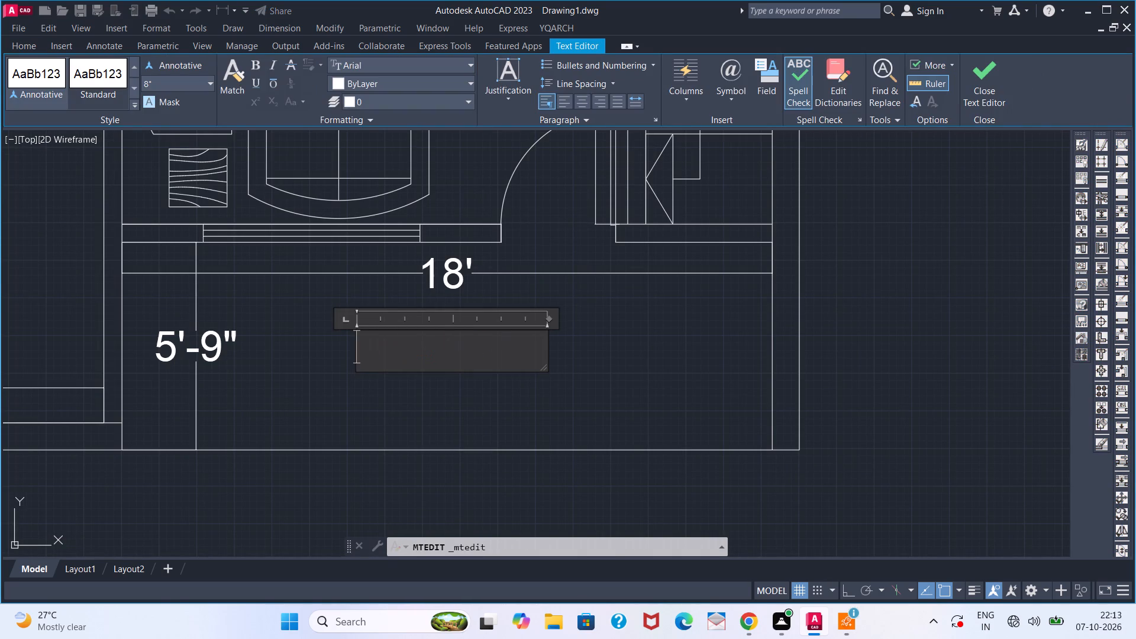
pyautogui.write('VARANDA')
pyautogui.press('Return')
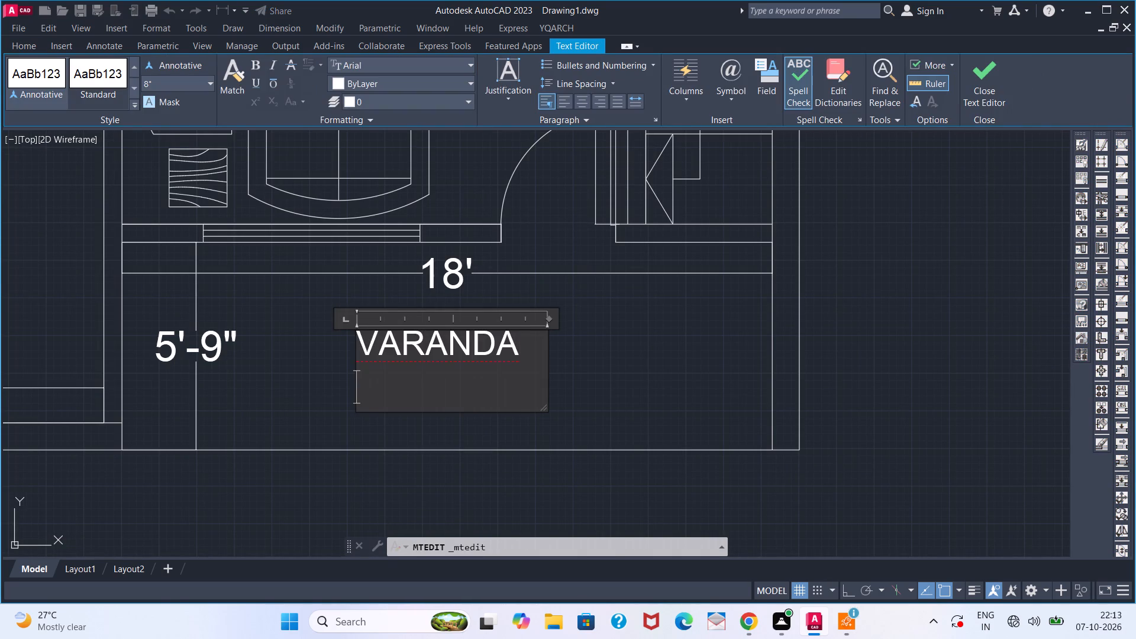
pyautogui.write("18'")
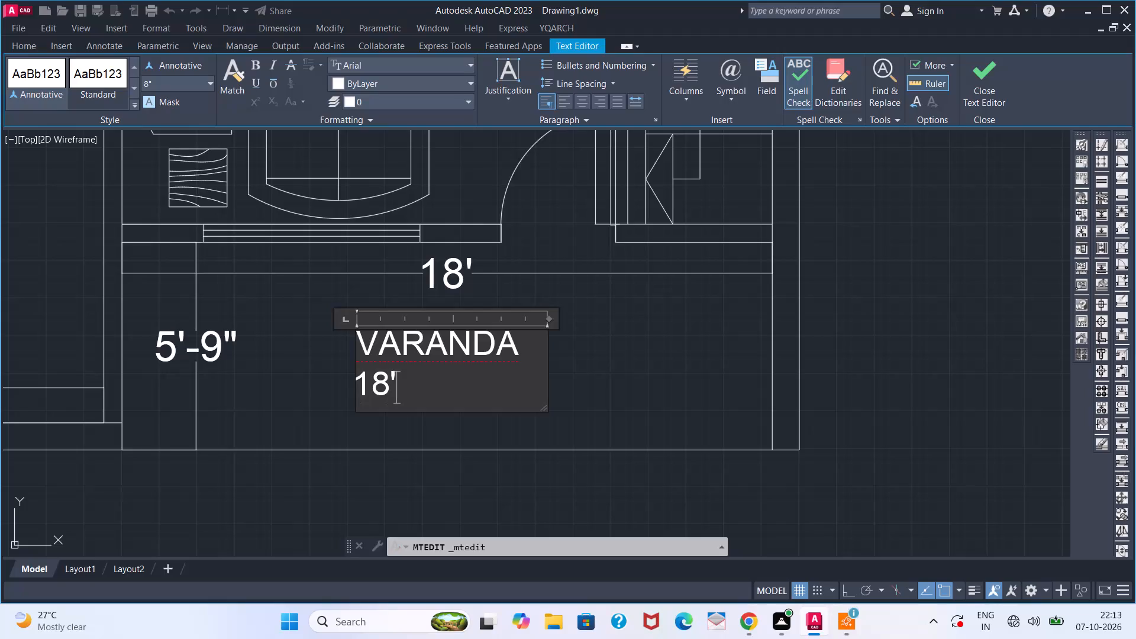
pyautogui.press('x')
pyautogui.write("5'")
pyautogui.write('-9"')
pyautogui.click(312, 317)
# Delete the 18' and 5'-9" linear dimensions from the varanda.
pyautogui.scroll(-3, 384, 308)
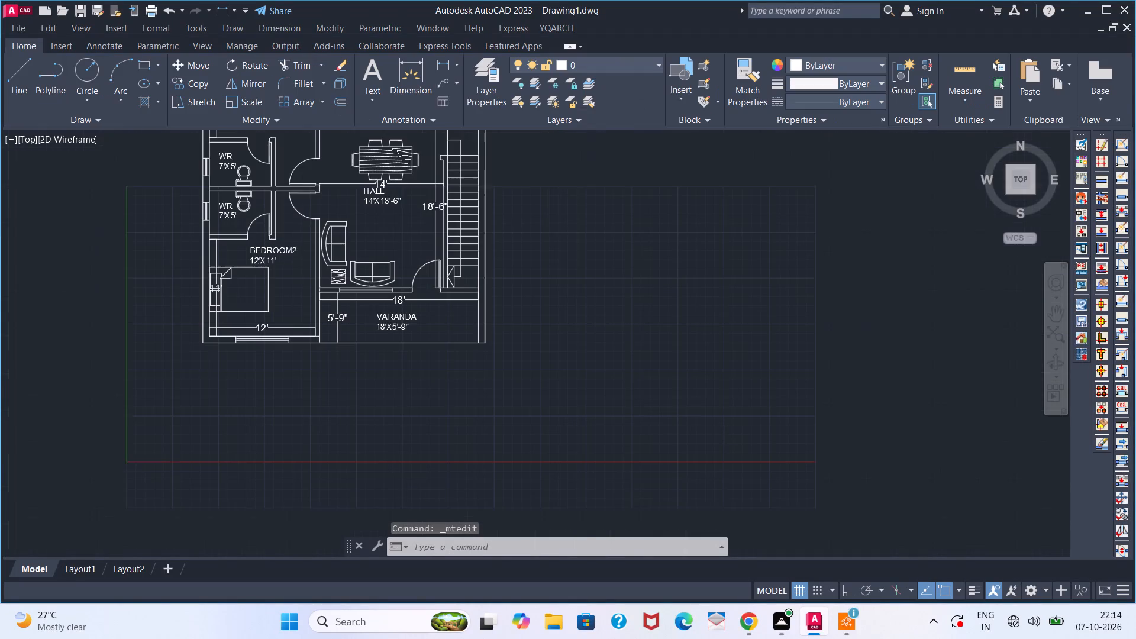
pyautogui.click(388, 305)
pyautogui.click(373, 305)
pyautogui.click(393, 302)
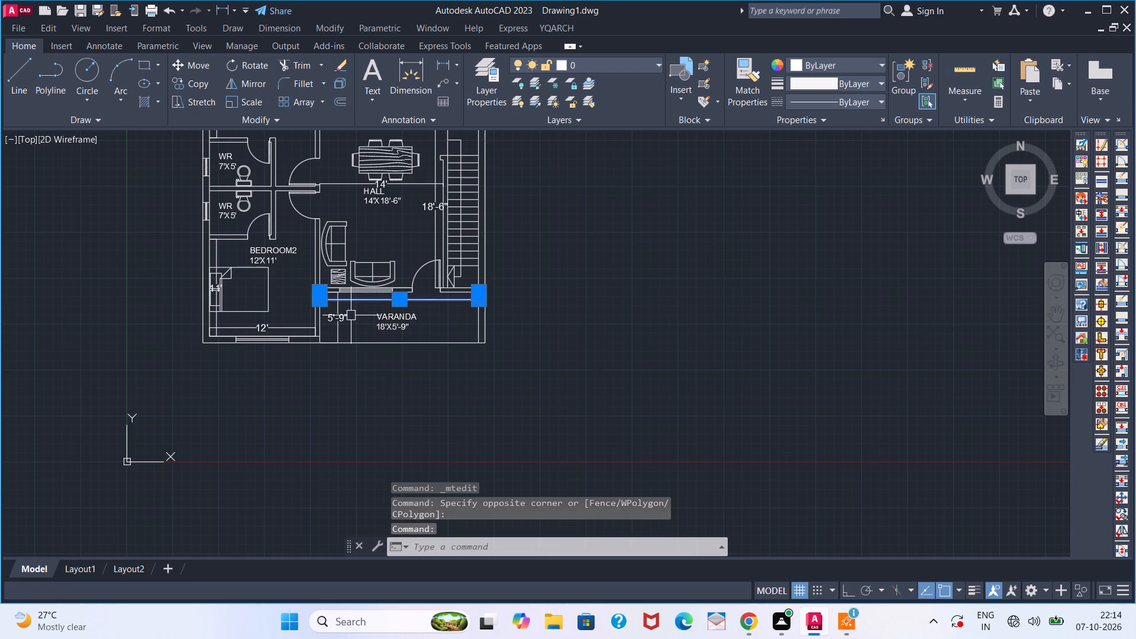
pyautogui.click(351, 315)
pyautogui.press('Delete')
# Delete the 12' and 11' linear dimensions from BEDROOM2.
pyautogui.click(256, 330)
pyautogui.press('Delete')
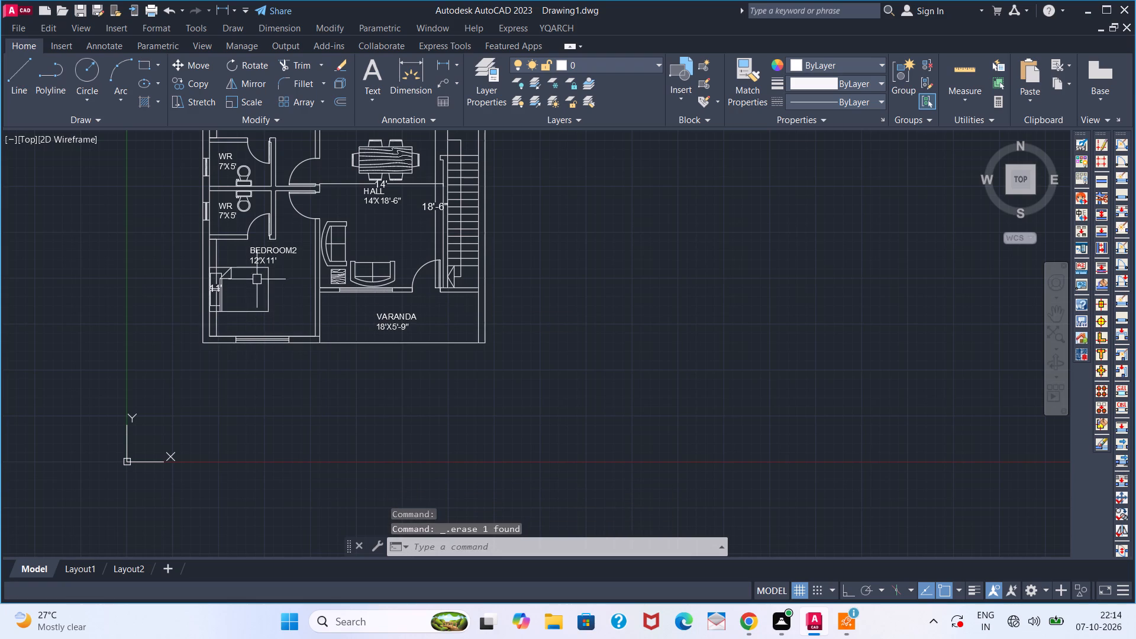
pyautogui.click(223, 248)
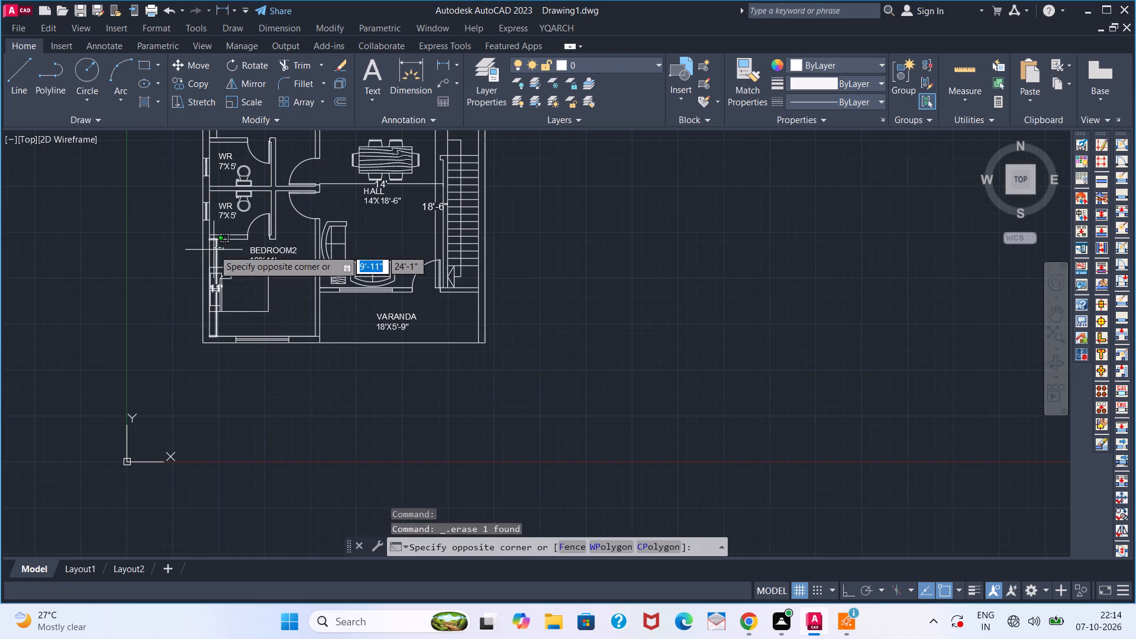
pyautogui.click(209, 255)
pyautogui.press('Escape')
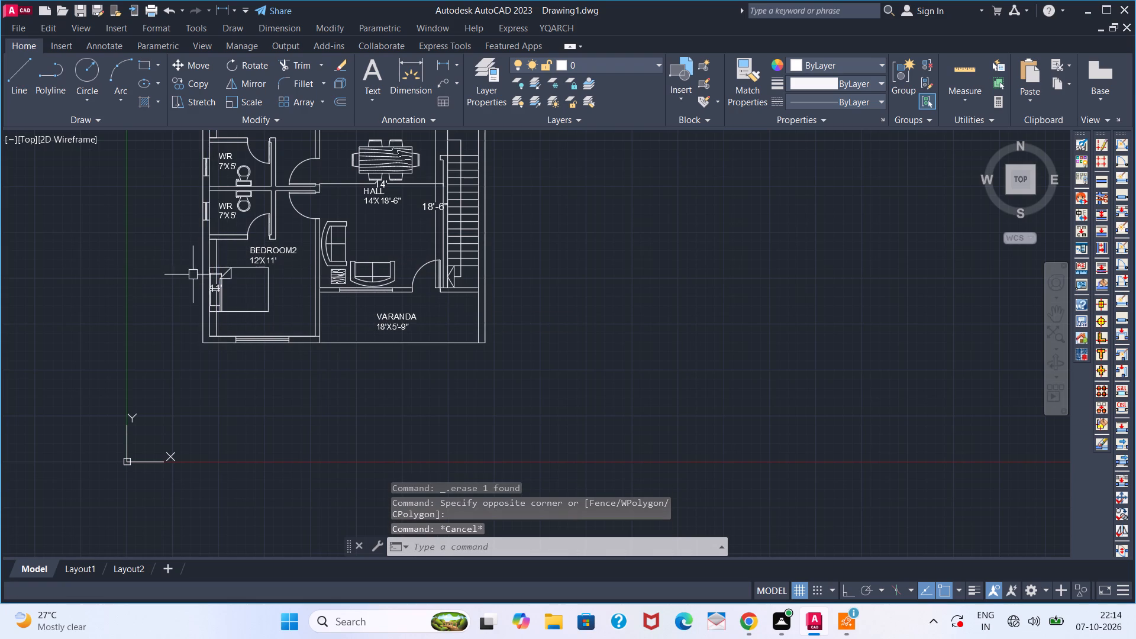
pyautogui.click(218, 256)
pyautogui.press('Delete')
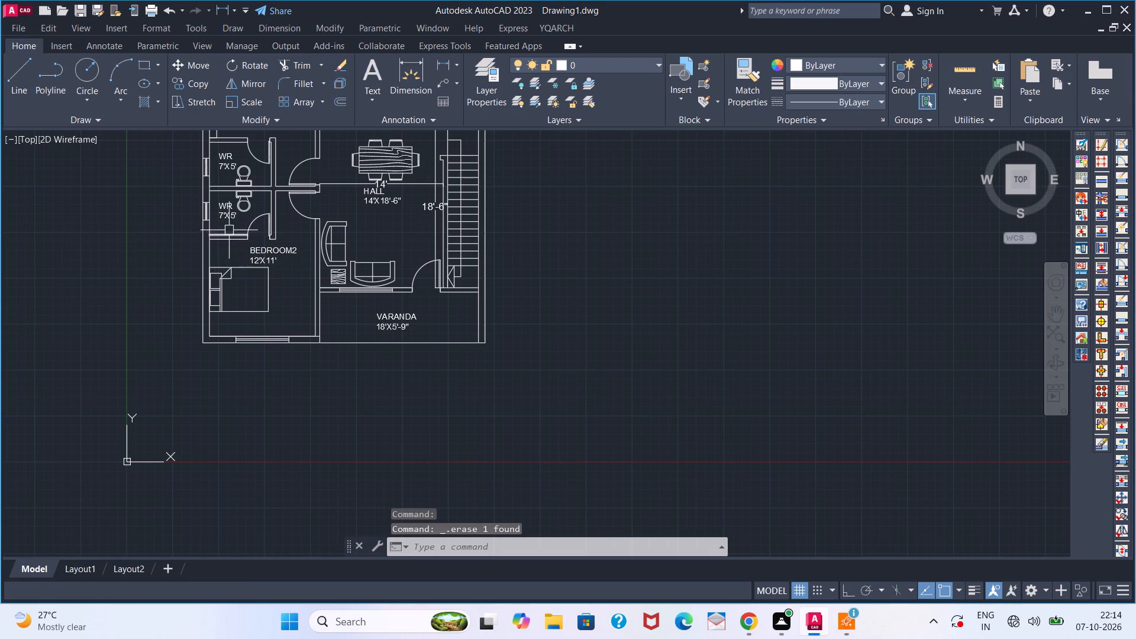
# Delete both 12' linear dimensions from BEDROOM1.
pyautogui.moveTo(229, 238); pyautogui.dragTo(224, 365, button='middle')
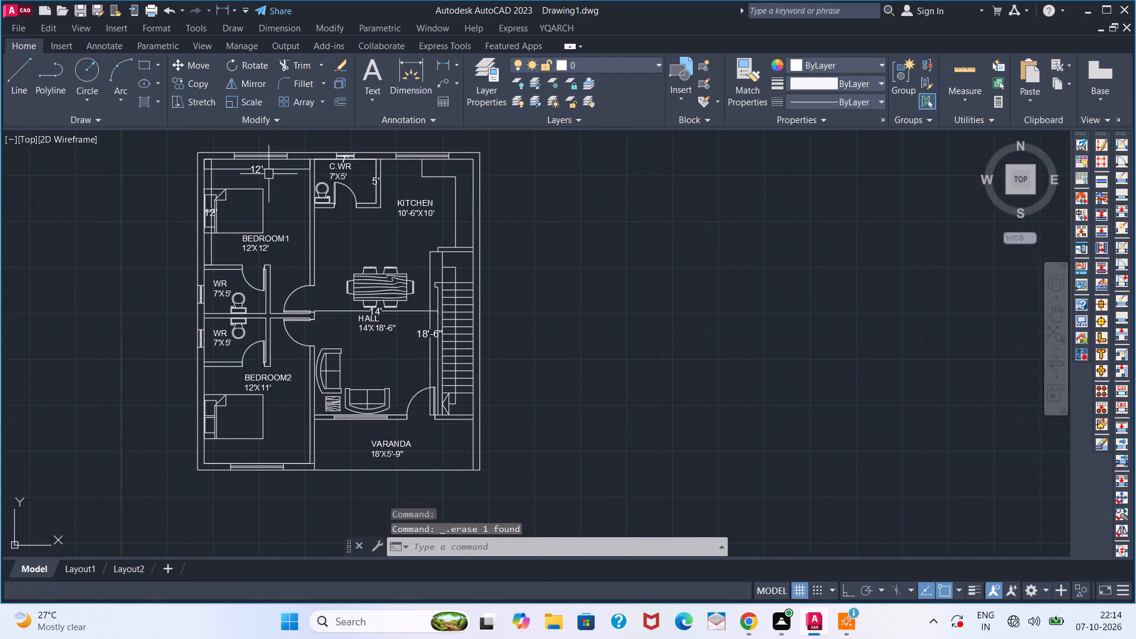
pyautogui.click(262, 173)
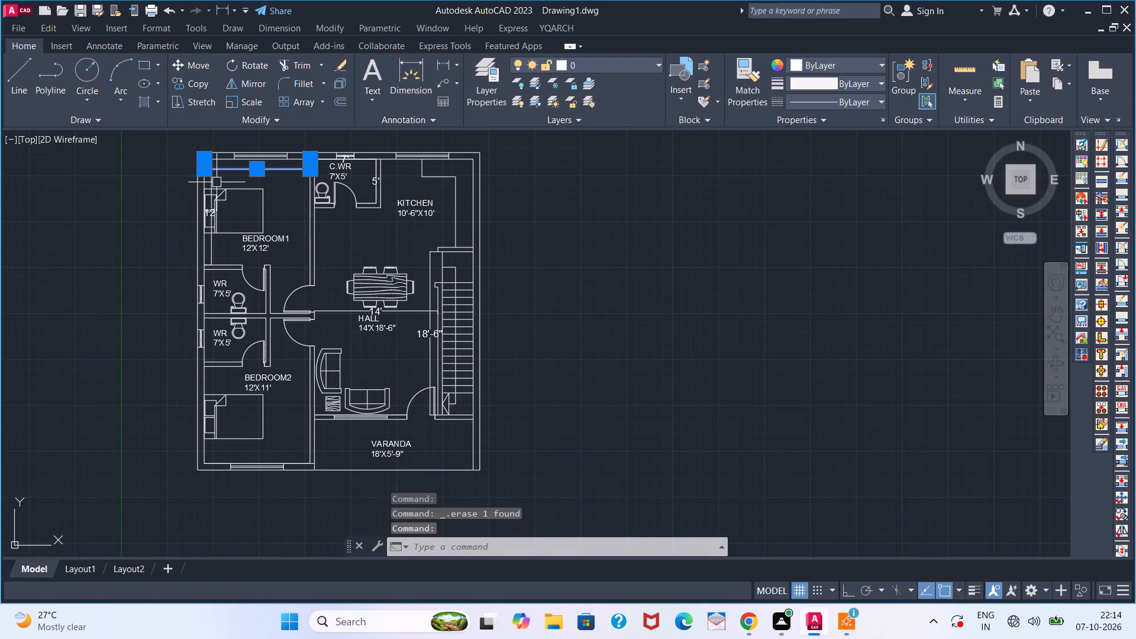
pyautogui.click(217, 182)
pyautogui.click(210, 185)
pyautogui.press('Delete')
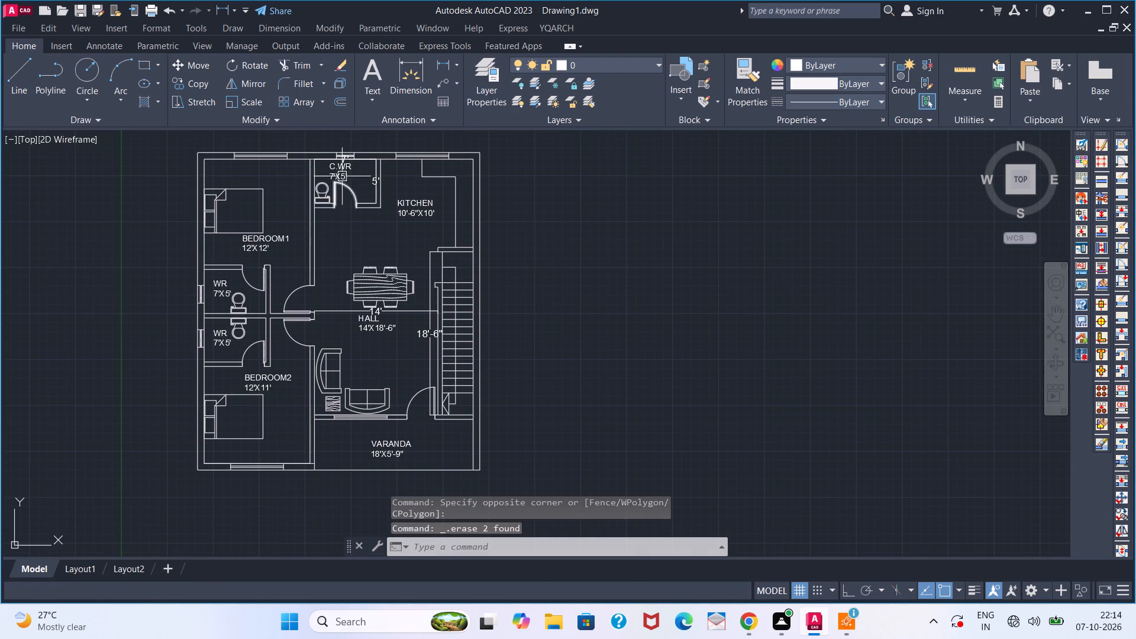
# Delete the 5' and 7' linear dimensions from the common toilet labelled C.WR.
pyautogui.click(373, 177)
pyautogui.press('Delete')
pyautogui.scroll(3, 353, 162)
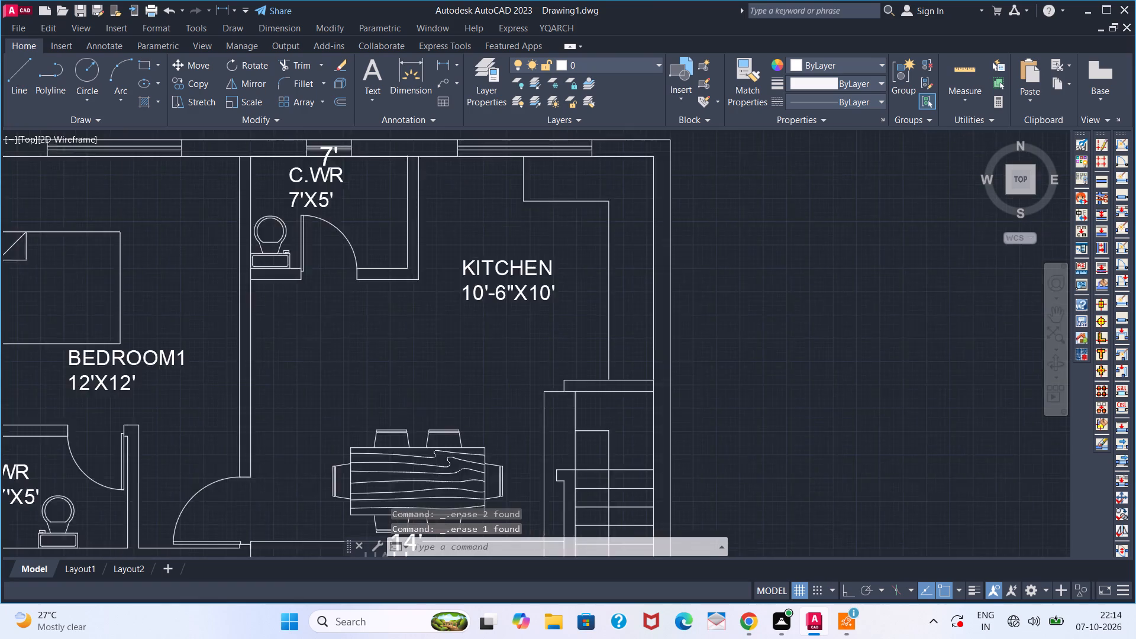
pyautogui.click(315, 146)
pyautogui.press('Delete')
pyautogui.click(390, 202)
pyautogui.press('Delete')
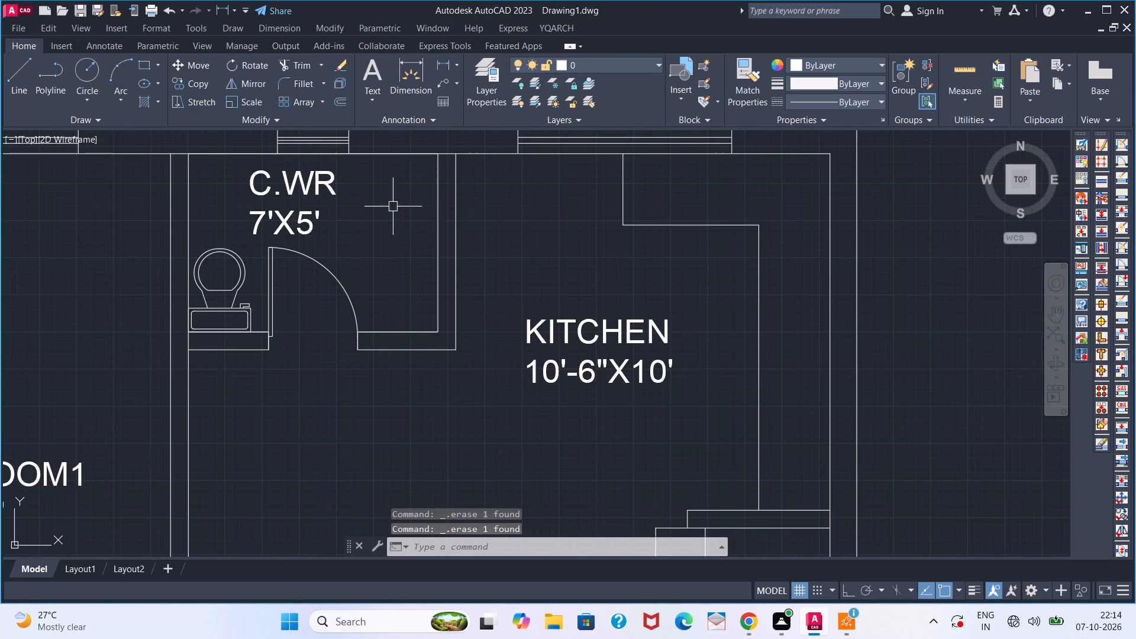
# Delete the 14' and 18'-6" linear dimensions from the hall.
pyautogui.scroll(-3, 534, 299)
pyautogui.click(467, 411)
pyautogui.press('Delete')
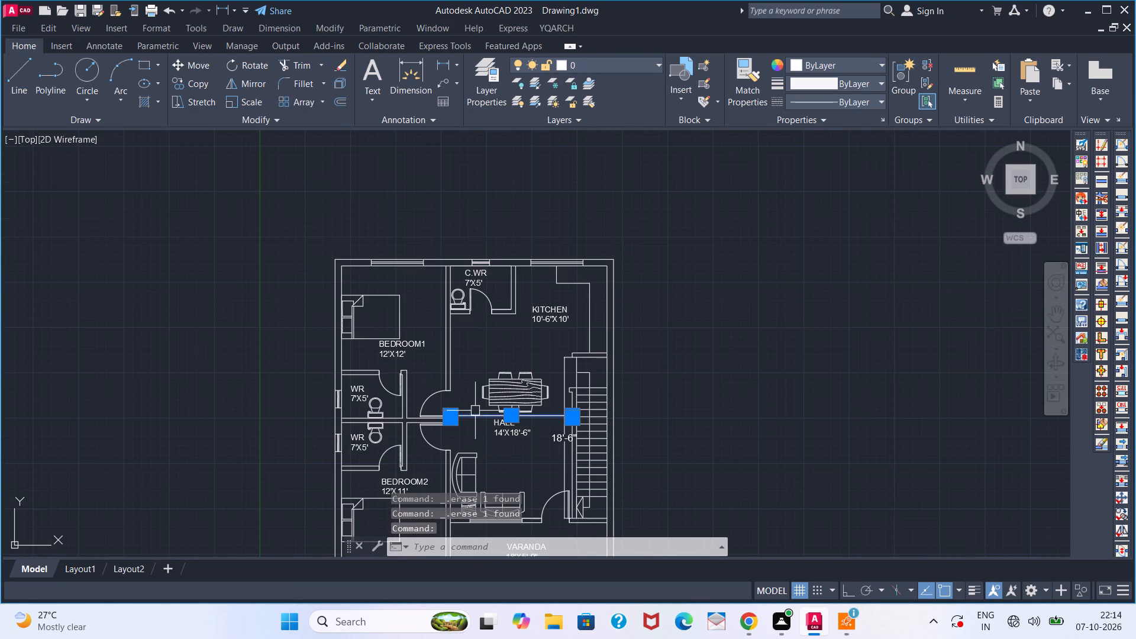
pyautogui.click(558, 441)
pyautogui.press('Delete')
# Review the whole floor plan for its room labels and any leftover dimensions.
pyautogui.scroll(-1, 527, 445)
pyautogui.moveTo(523, 437); pyautogui.dragTo(522, 430, button='middle')
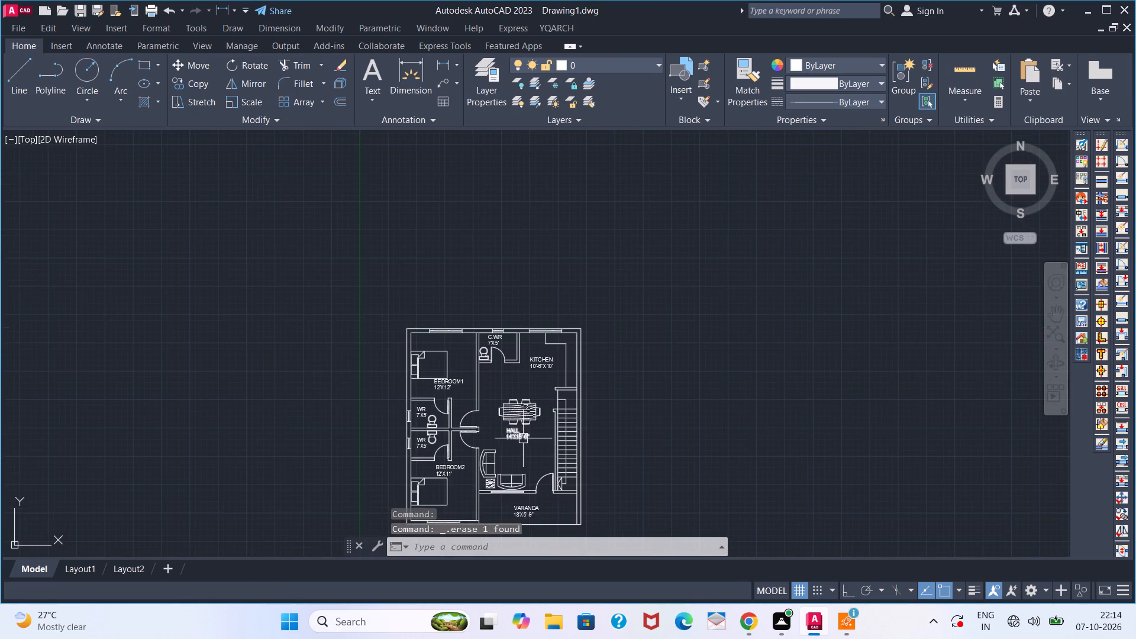
pyautogui.moveTo(522, 430); pyautogui.dragTo(532, 335, button='middle')
pyautogui.scroll(-1, 542, 366)
pyautogui.moveTo(532, 350); pyautogui.dragTo(528, 368, button='middle')
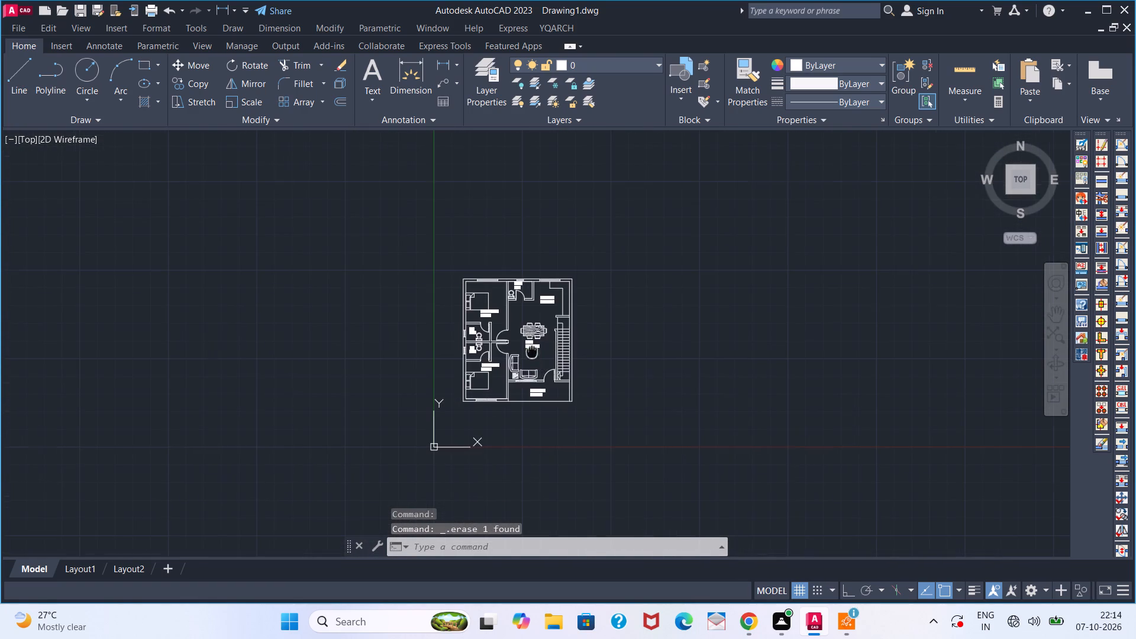
pyautogui.moveTo(528, 368); pyautogui.dragTo(517, 371, button='middle')
pyautogui.middleClick(517, 370)
pyautogui.scroll(1, 511, 372)
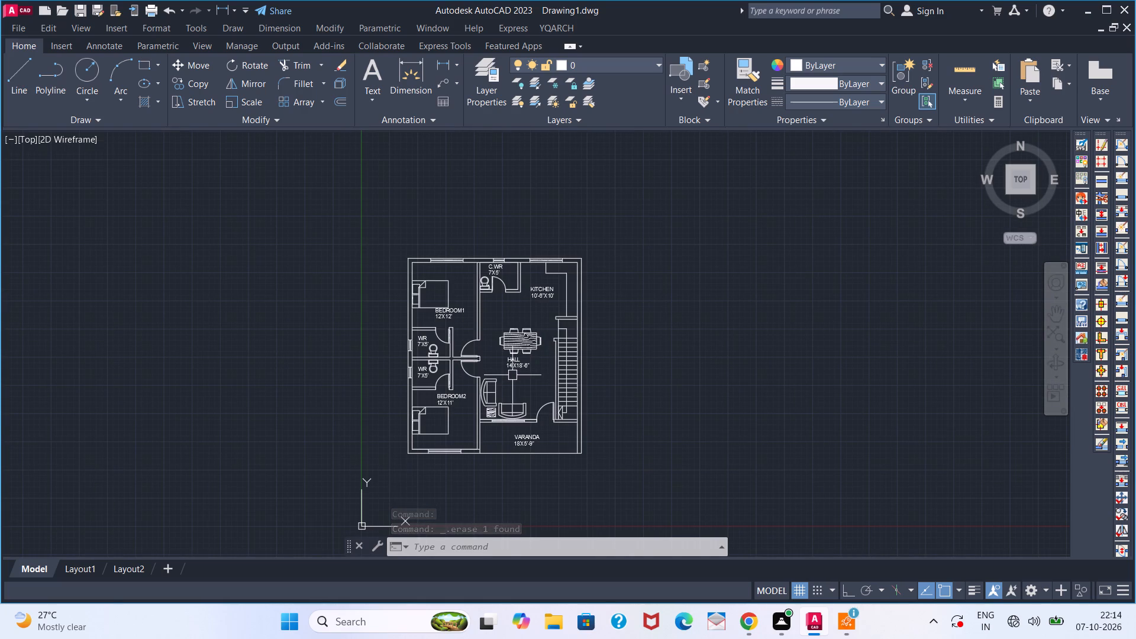
pyautogui.scroll(1, 512, 377)
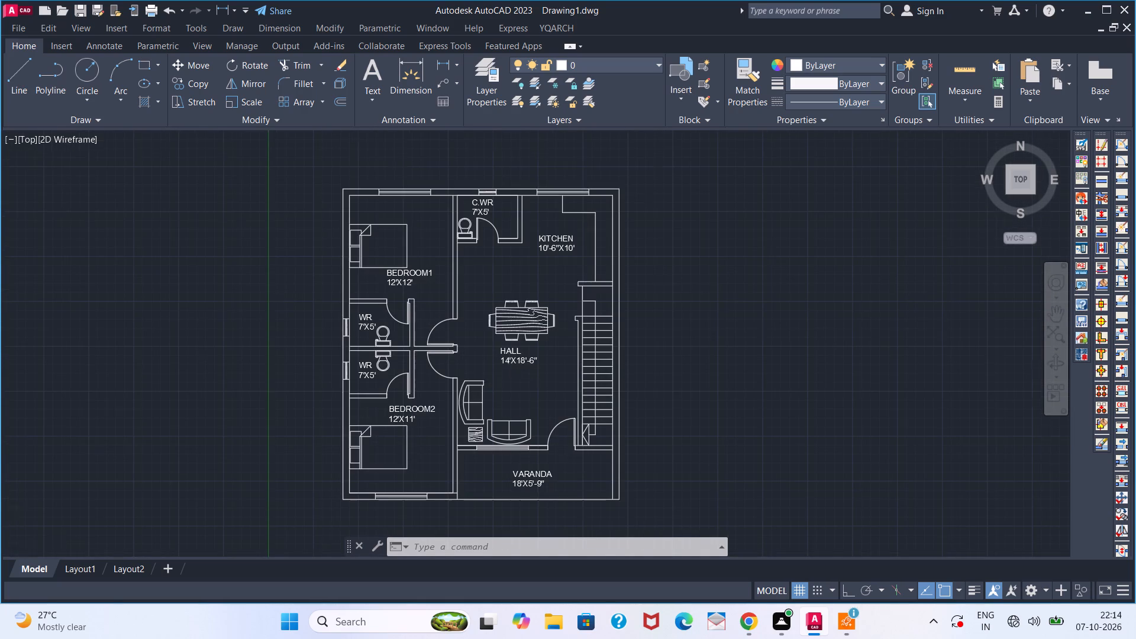
pyautogui.scroll(1, 508, 382)
pyautogui.scroll(-1, 511, 385)
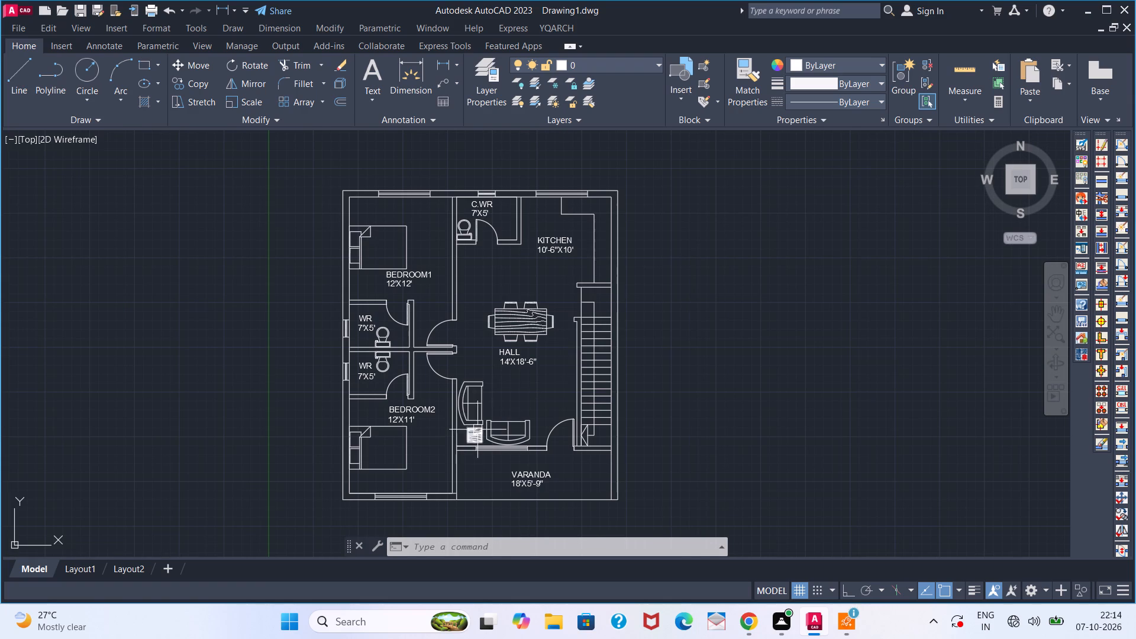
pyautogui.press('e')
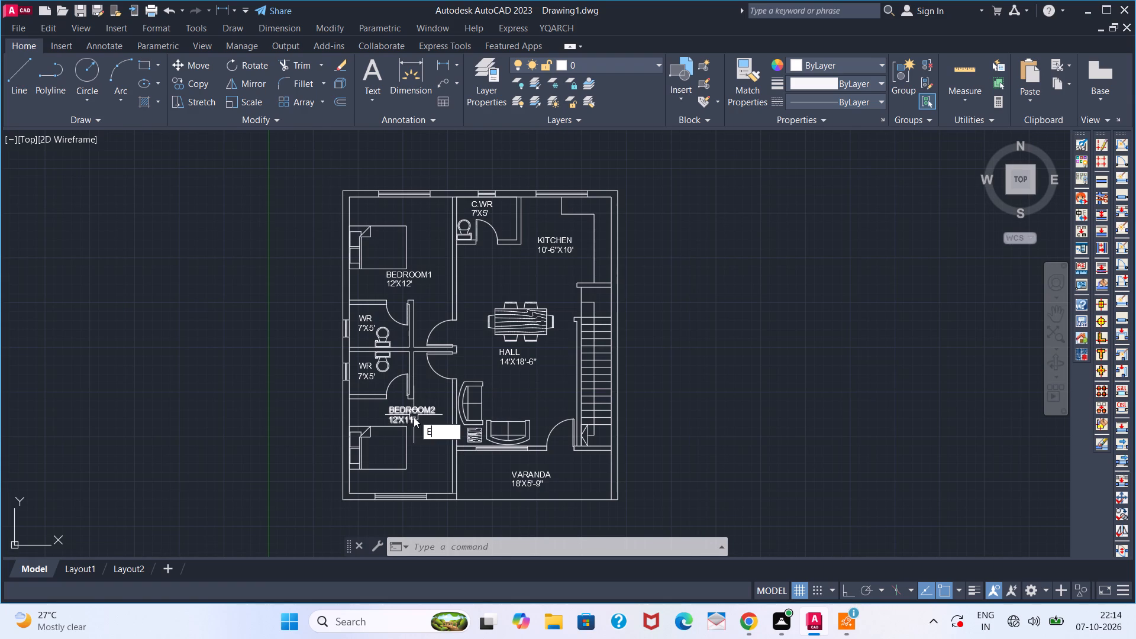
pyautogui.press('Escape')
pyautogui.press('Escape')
# Draw vertical construction lines through the front wall's outer corners, BEDROOM2's window edges, the bedroom–varanda wall corner and the varanda side wall's inner face.
pyautogui.write('XL')
pyautogui.press('Return')
pyautogui.write('V')
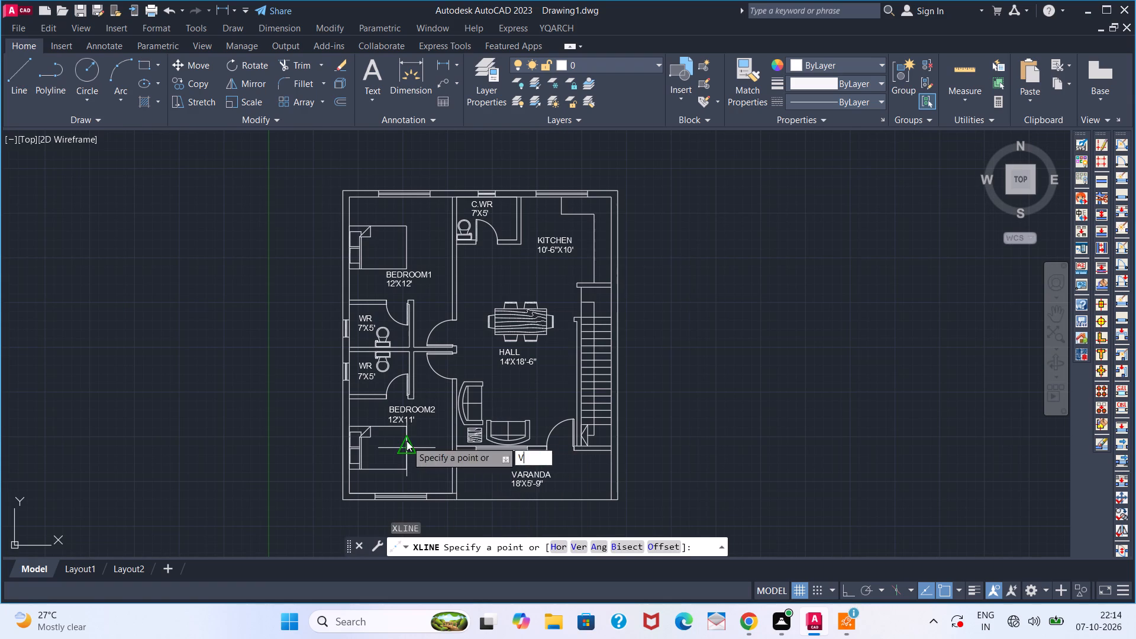
pyautogui.press('space')
pyautogui.click(344, 501)
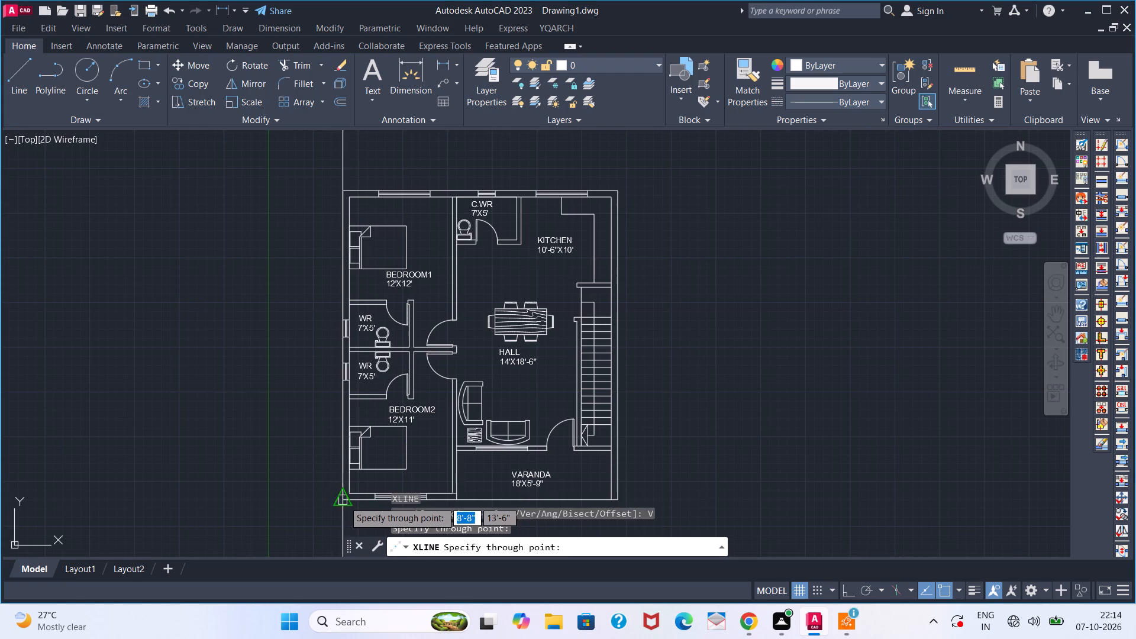
pyautogui.click(379, 502)
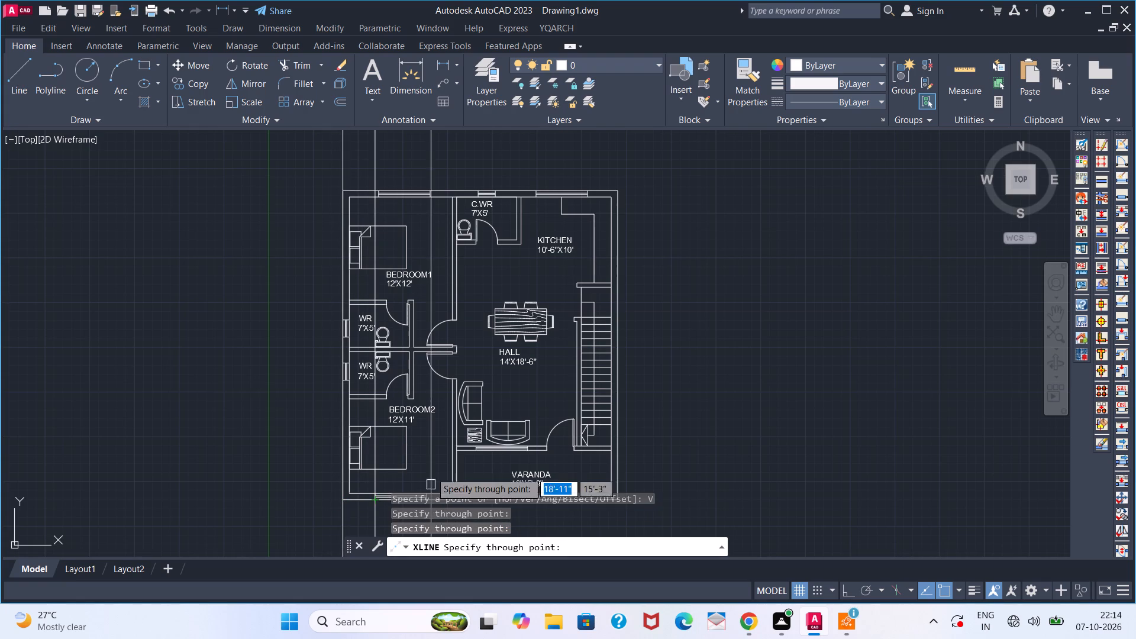
pyautogui.moveTo(429, 399); pyautogui.dragTo(430, 377, button='middle')
pyautogui.moveTo(432, 357); pyautogui.dragTo(433, 350, button='middle')
pyautogui.middleClick(433, 350)
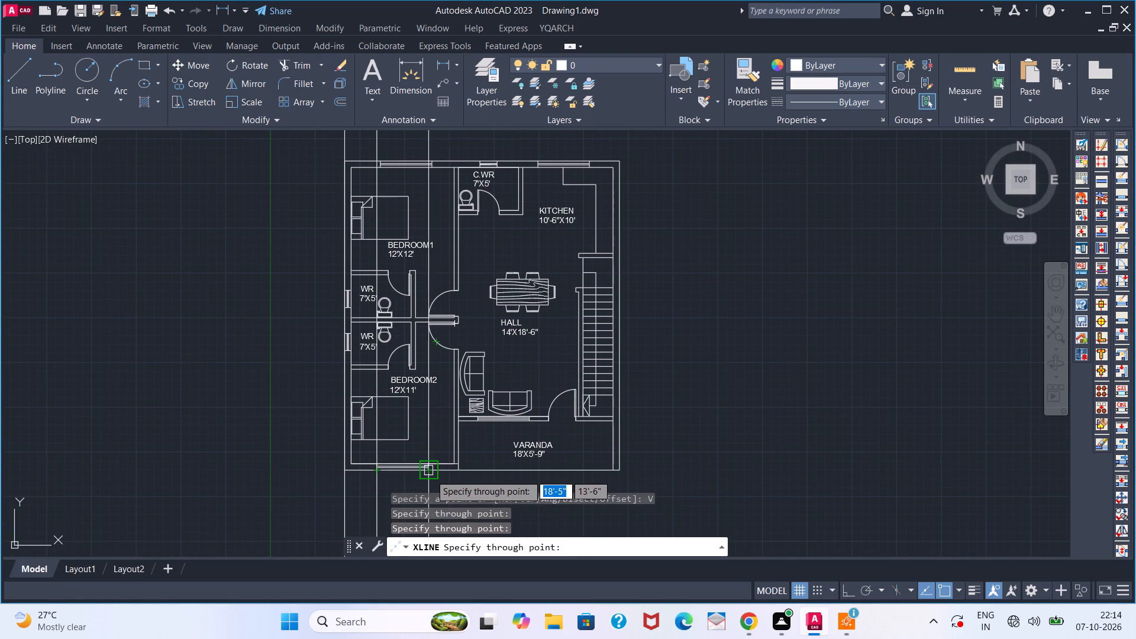
pyautogui.click(430, 475)
pyautogui.click(452, 474)
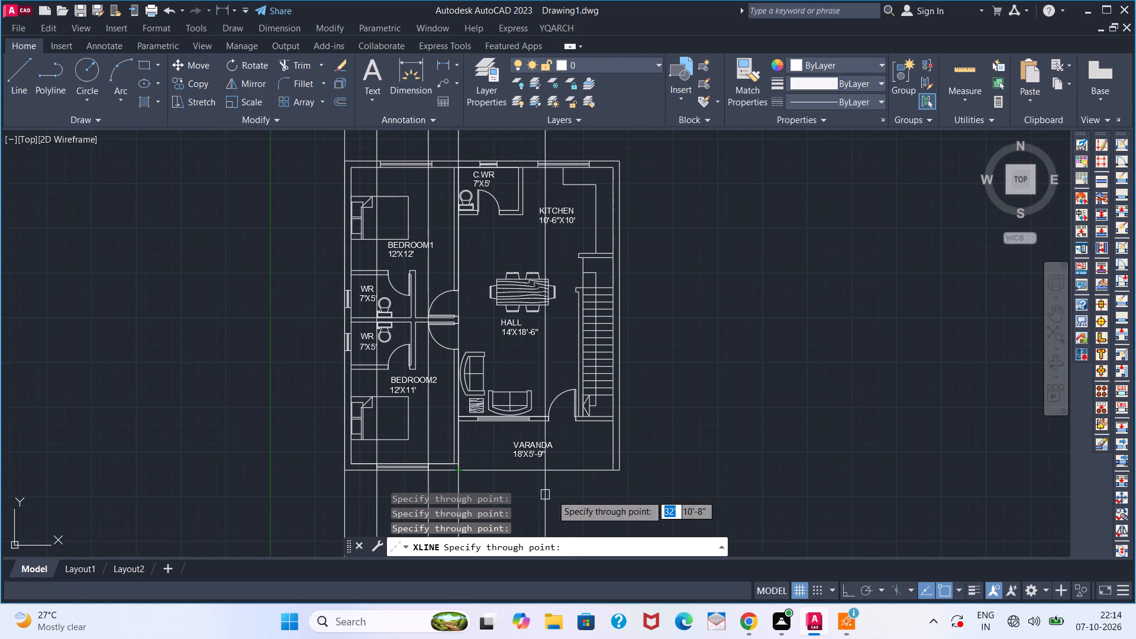
pyautogui.click(615, 479)
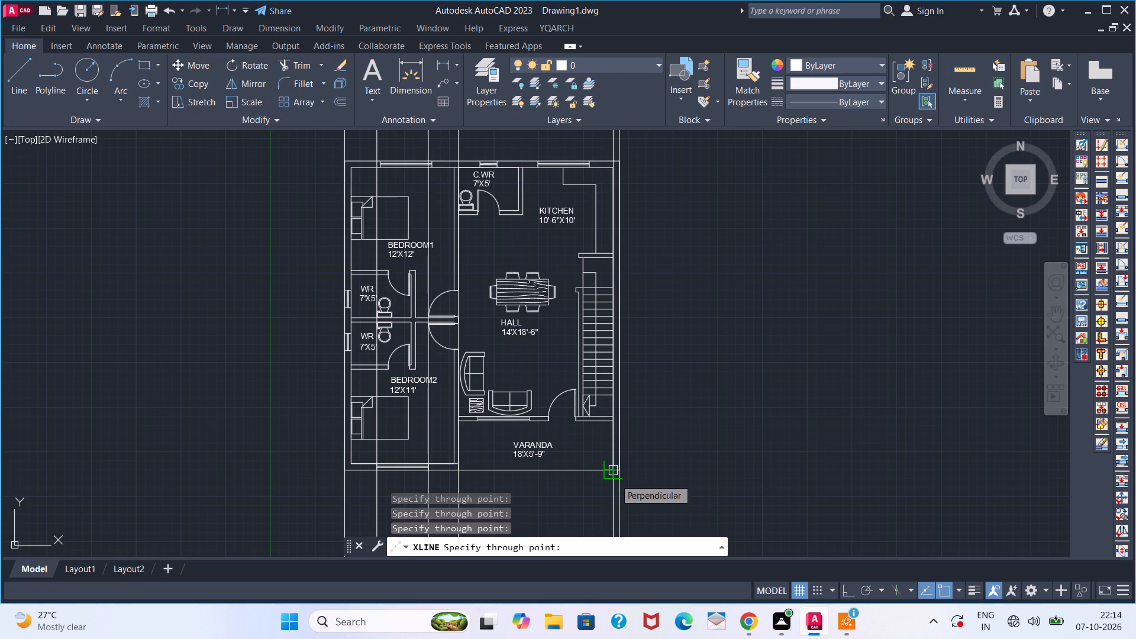
pyautogui.click(615, 479)
pyautogui.press('Escape')
# Add a vertical construction line along the inner face of BEDROOM2's outer side wall.
pyautogui.press('space')
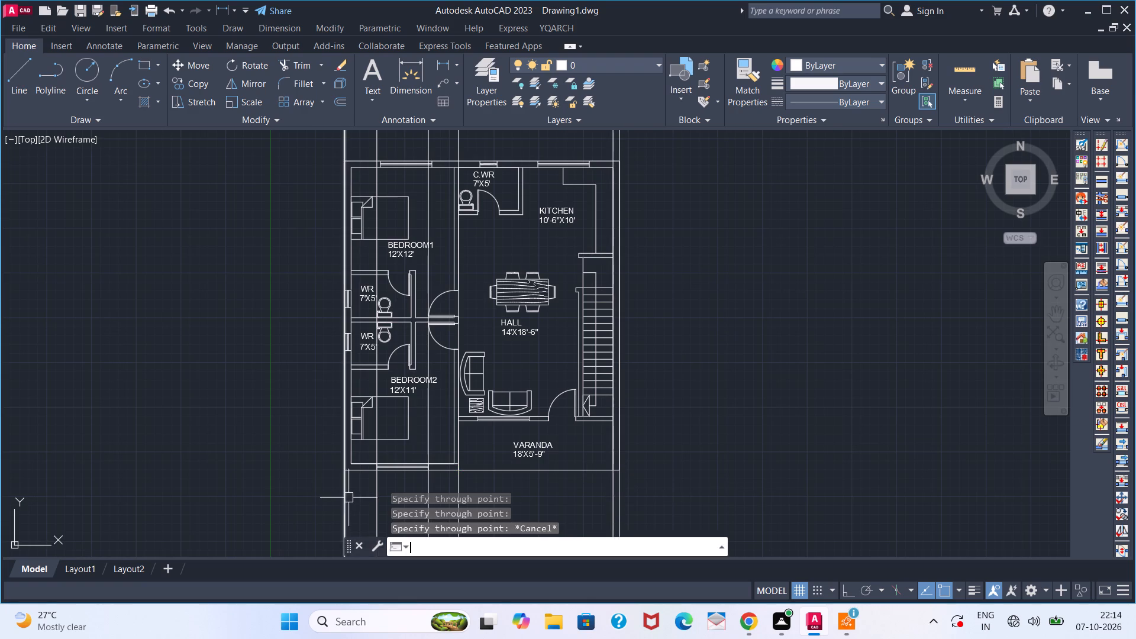
pyautogui.press('space')
pyautogui.press('space')
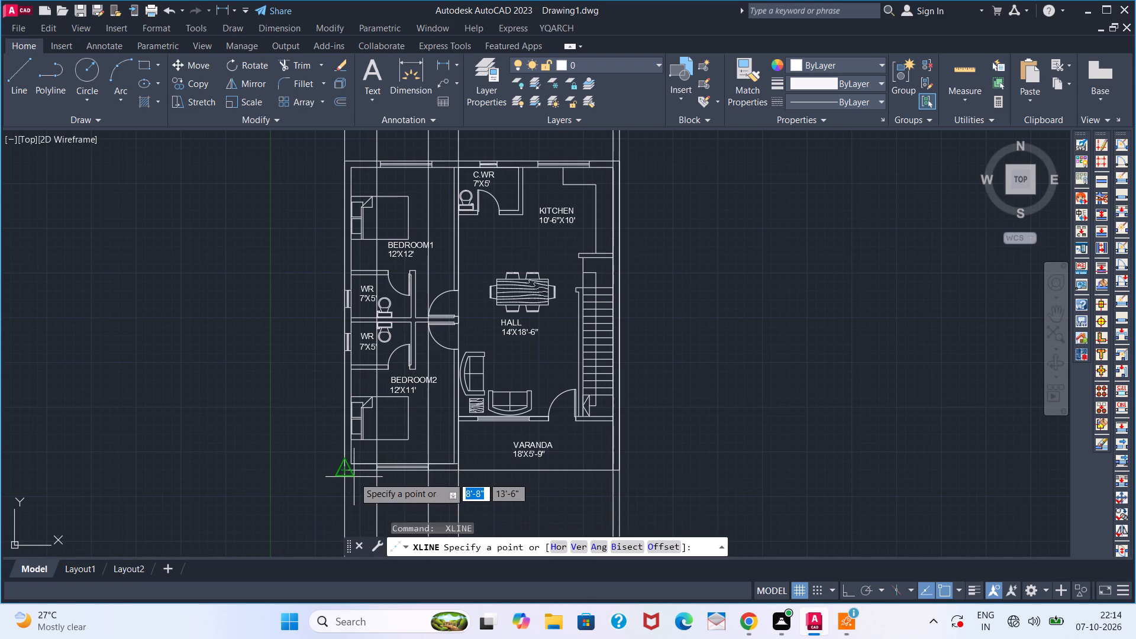
pyautogui.write('V')
pyautogui.press('space')
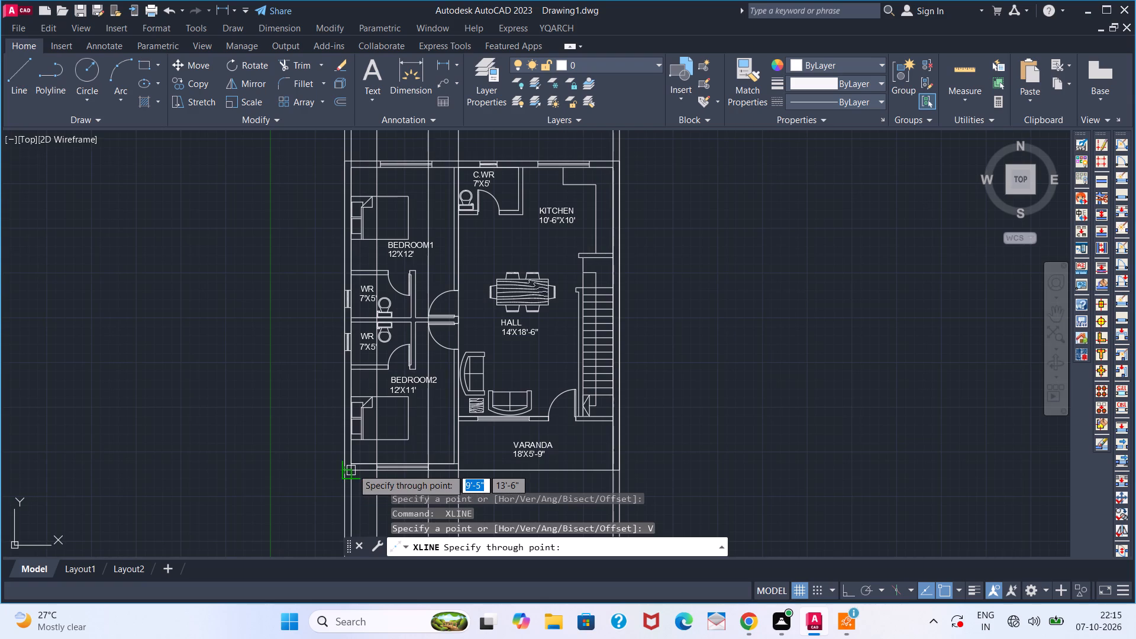
pyautogui.scroll(2, 353, 467)
pyautogui.click(352, 461)
pyautogui.press('space')
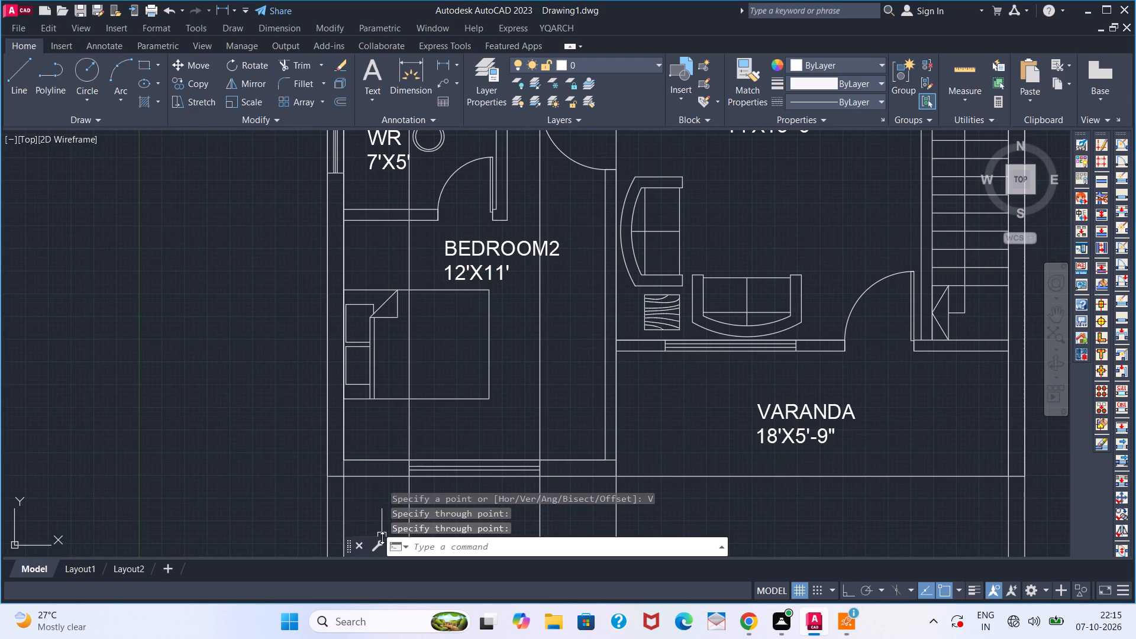
pyautogui.press('Escape')
# Draw a horizontal construction line across the projected verticals, a short distance above the plan's rear wall.
pyautogui.scroll(-3, 384, 518)
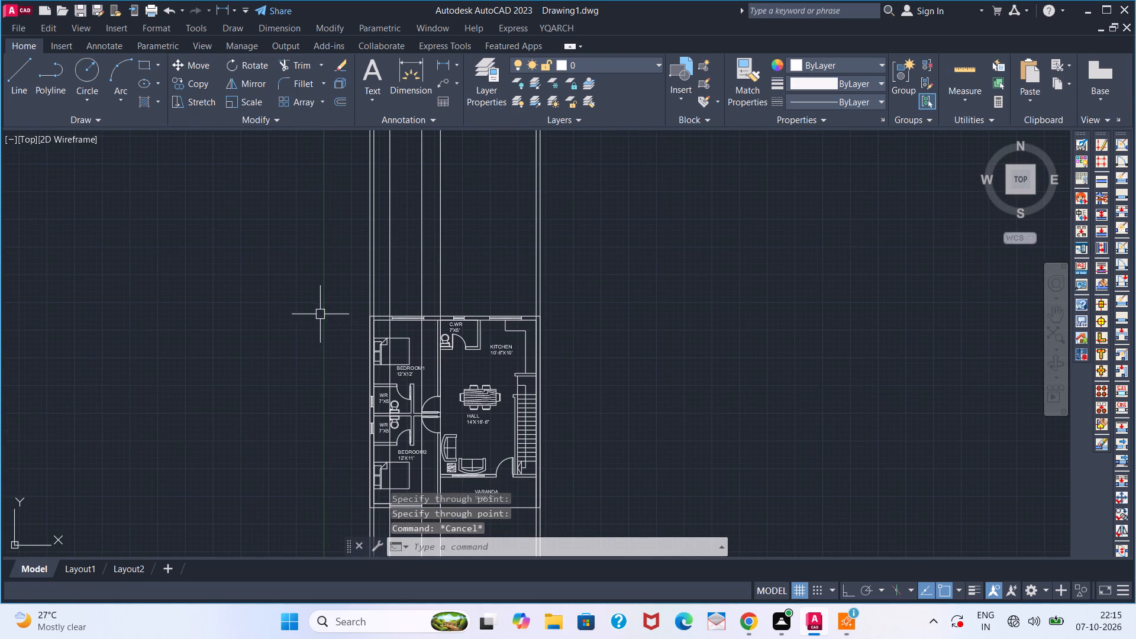
pyautogui.moveTo(314, 325); pyautogui.dragTo(264, 535, button='middle')
pyautogui.moveTo(325, 471); pyautogui.dragTo(307, 406, button='middle')
pyautogui.middleClick(299, 386)
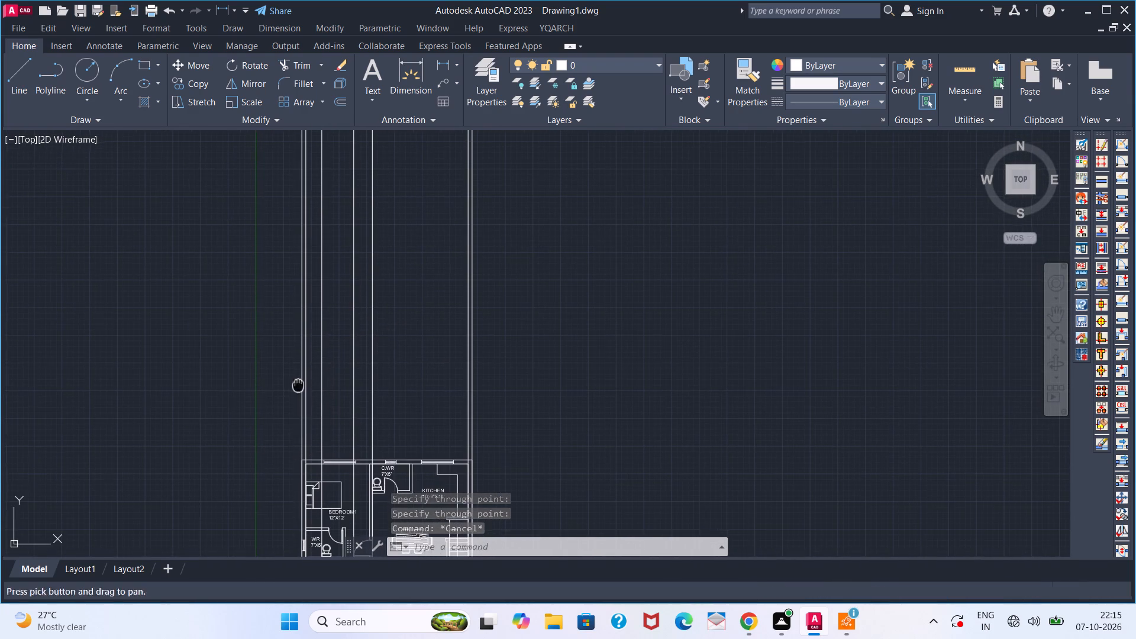
pyautogui.press('x')
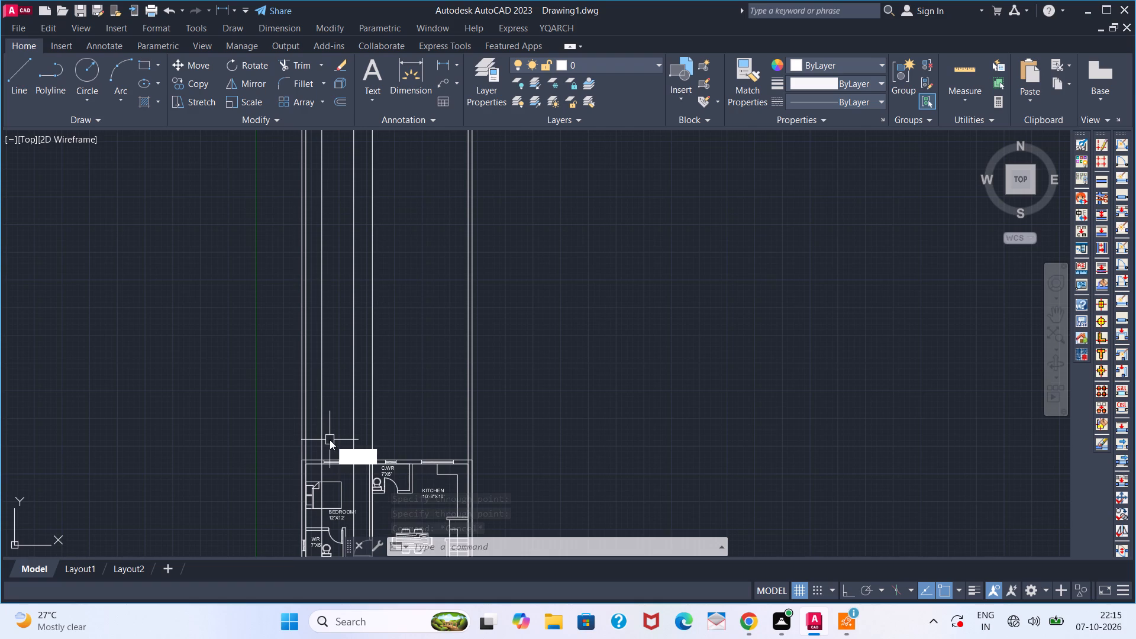
pyautogui.press('l')
pyautogui.press('Return')
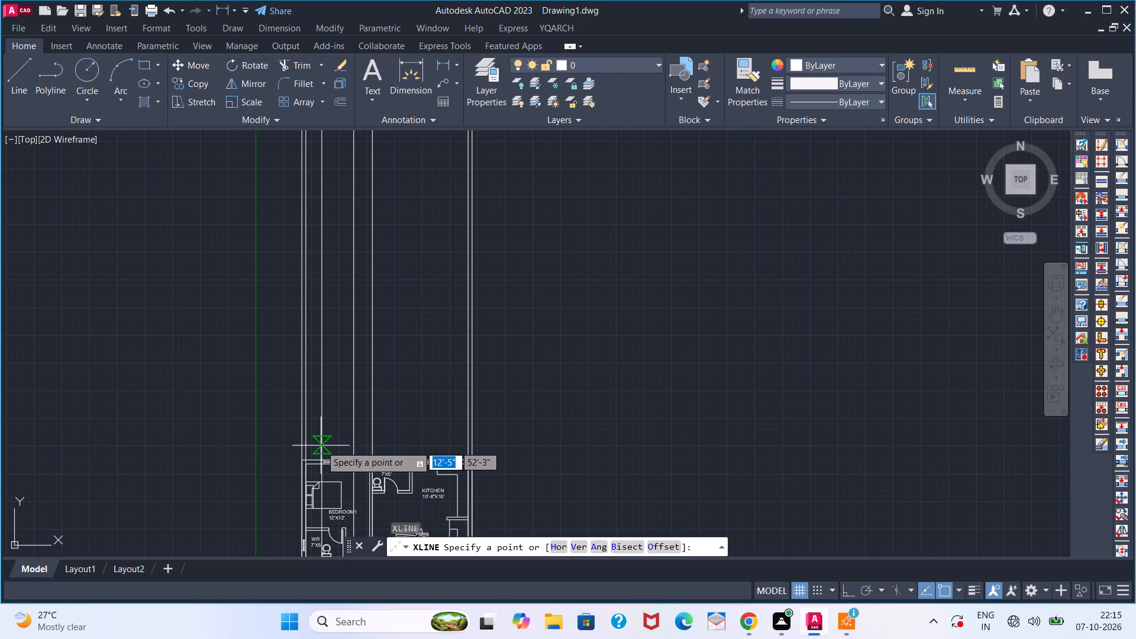
pyautogui.press('h')
pyautogui.press('space')
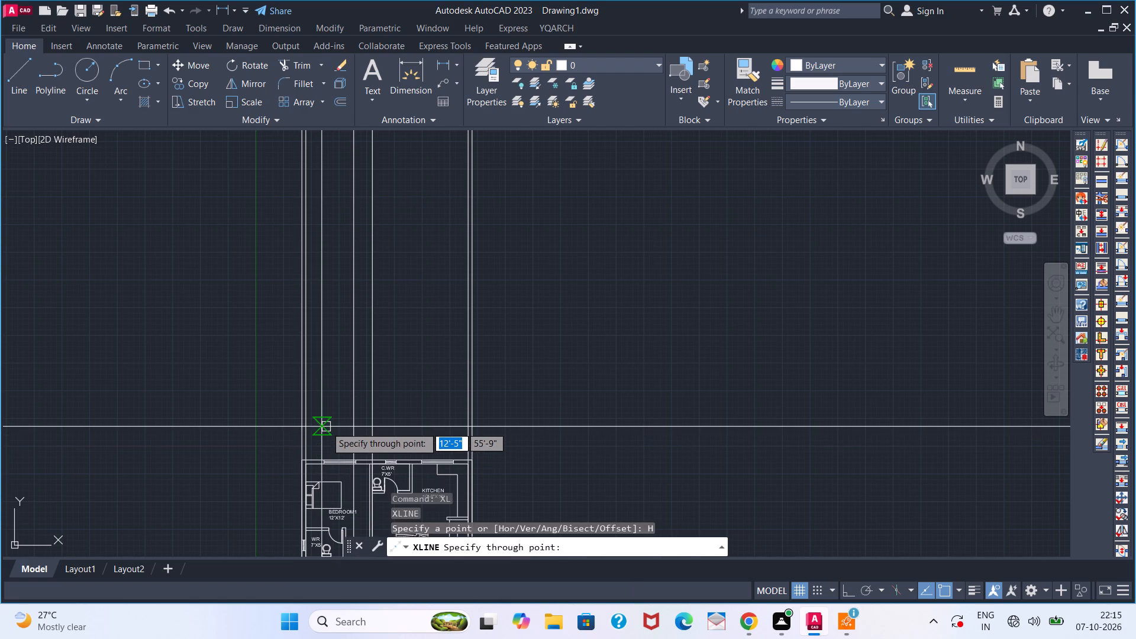
pyautogui.click(326, 427)
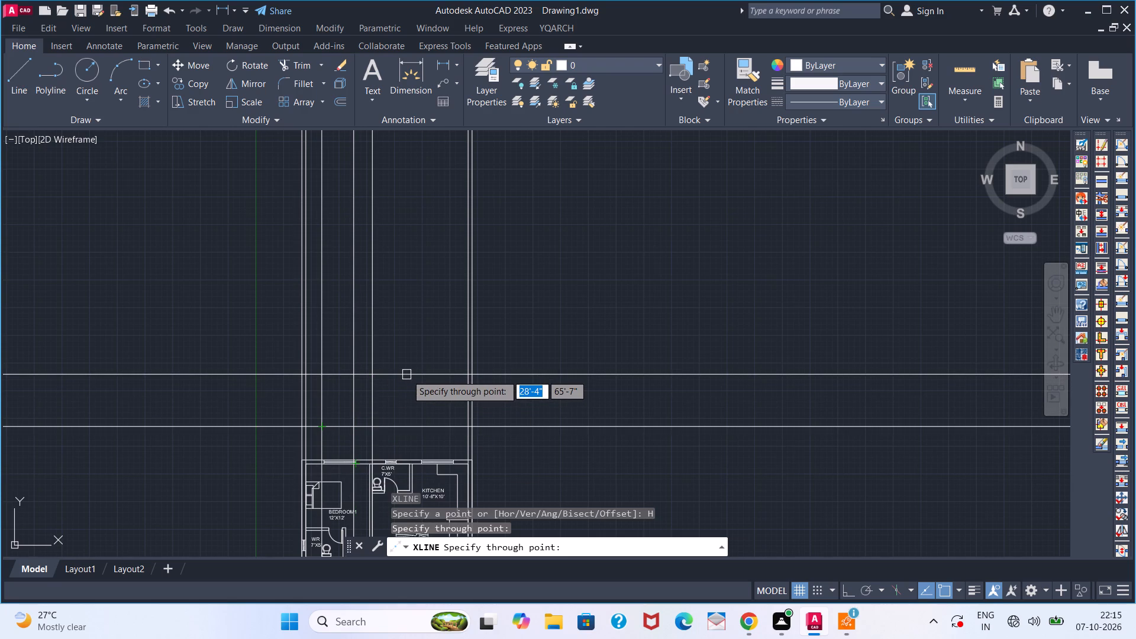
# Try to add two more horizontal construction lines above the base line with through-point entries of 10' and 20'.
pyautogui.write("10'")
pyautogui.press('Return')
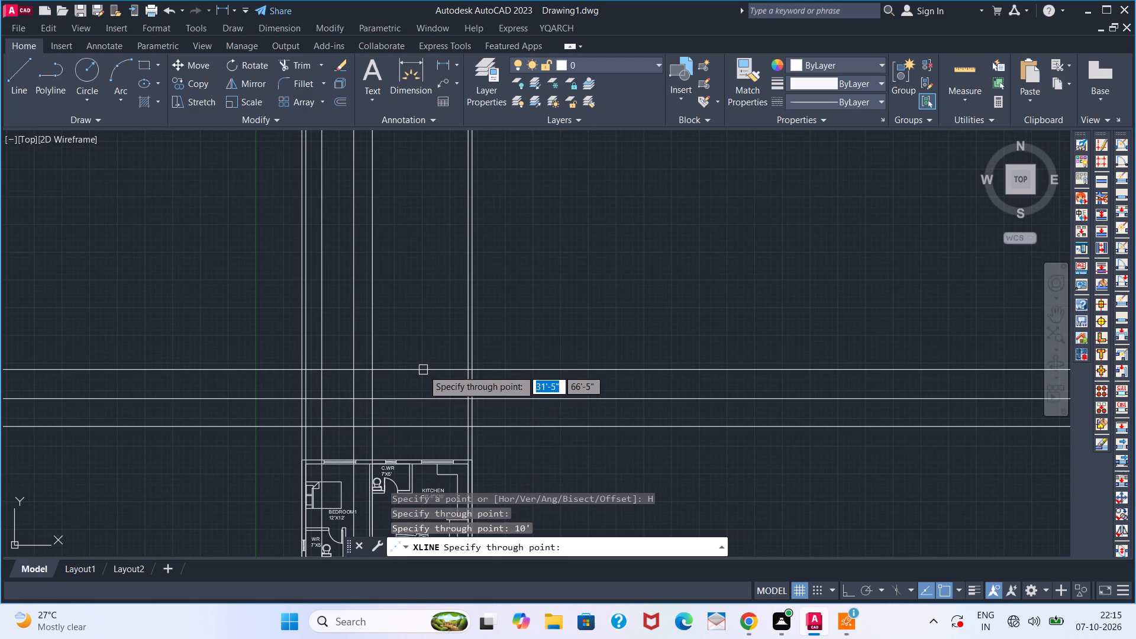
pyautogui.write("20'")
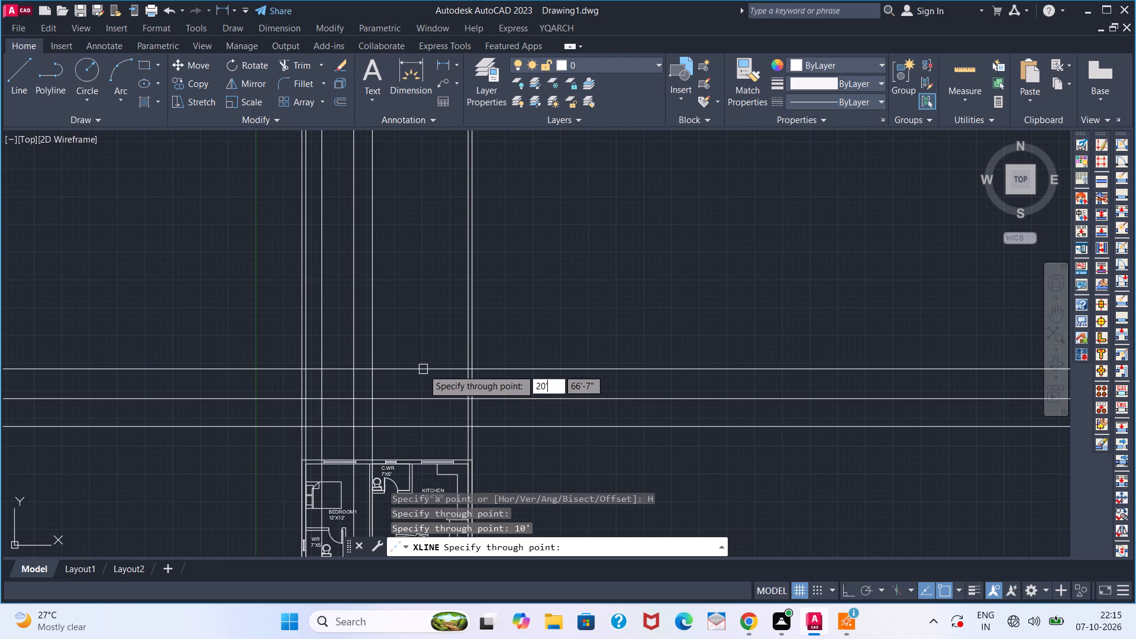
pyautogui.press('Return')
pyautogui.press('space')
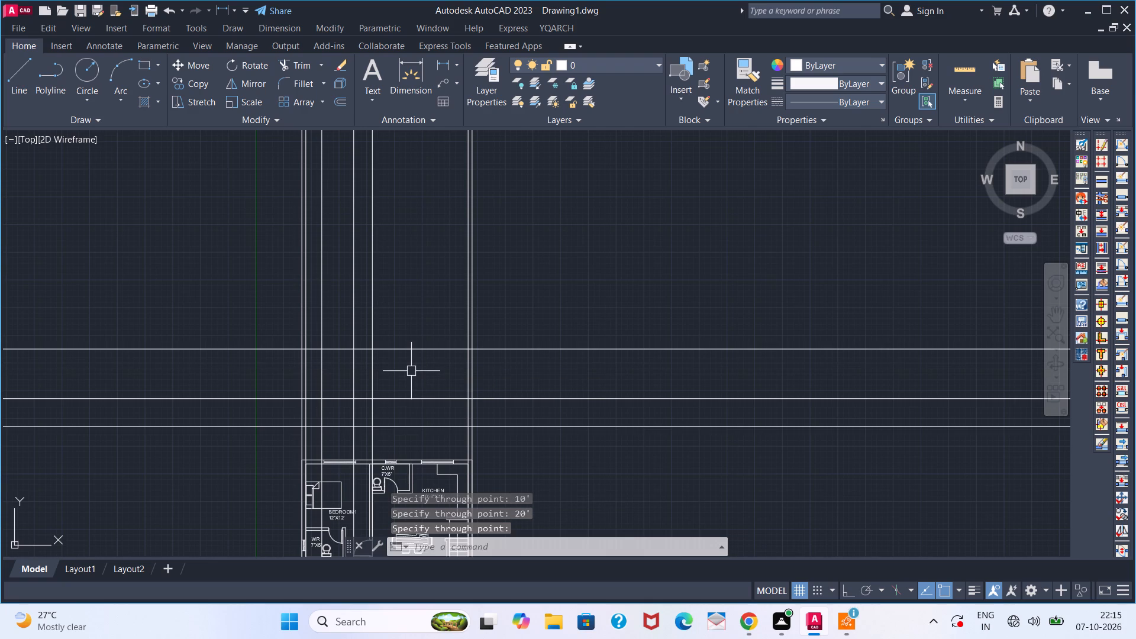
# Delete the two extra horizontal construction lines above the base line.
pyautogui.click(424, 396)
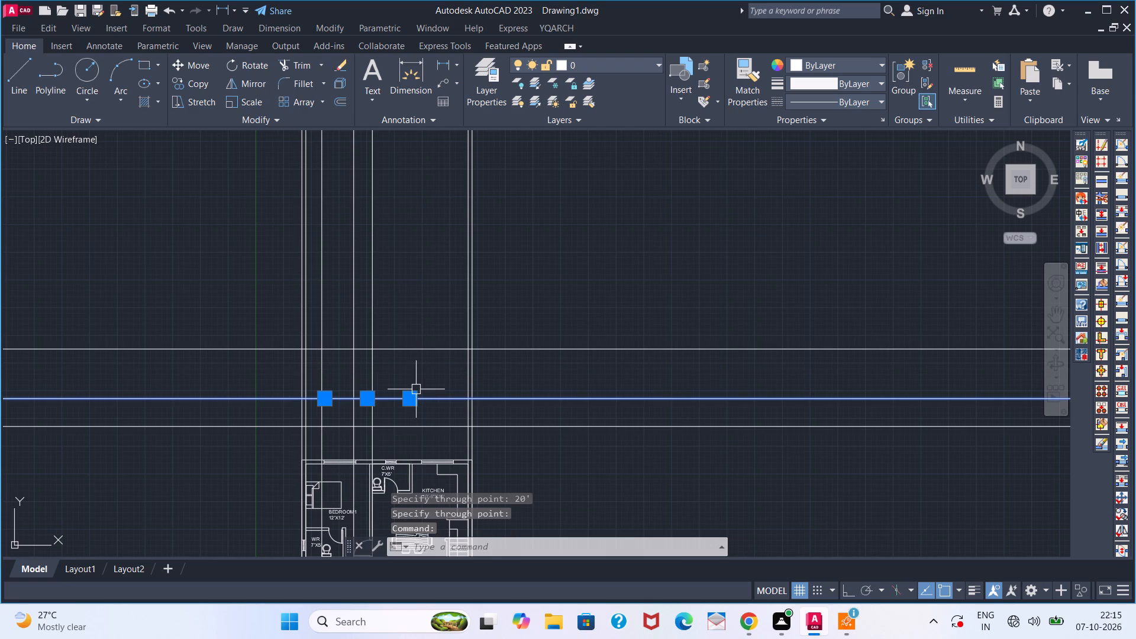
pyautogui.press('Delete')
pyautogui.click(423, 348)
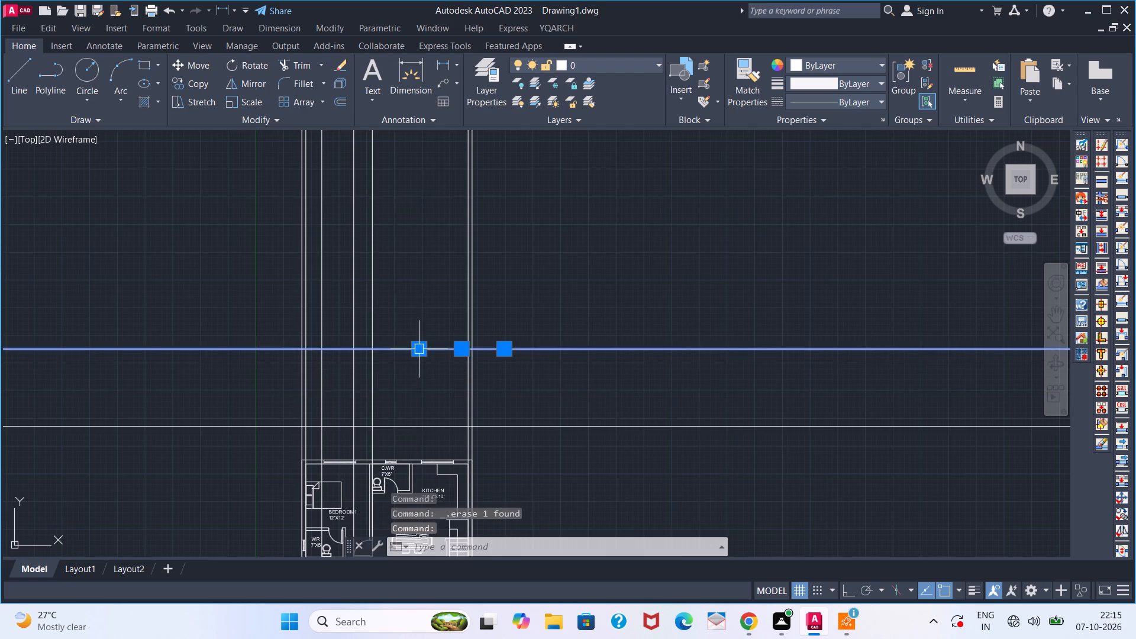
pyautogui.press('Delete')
# Offset the horizontal base line upward by 10', and offset the resulting line upward by another 10'.
pyautogui.press('o')
pyautogui.press('Return')
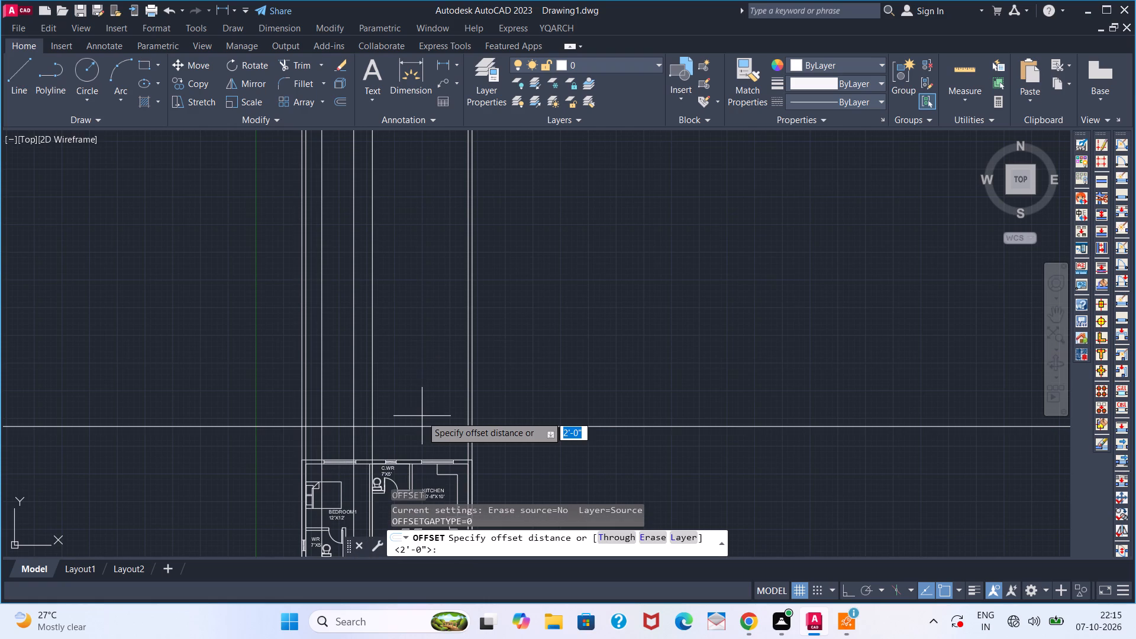
pyautogui.write("10'")
pyautogui.press('Return')
pyautogui.moveTo(406, 421); pyautogui.dragTo(411, 405)
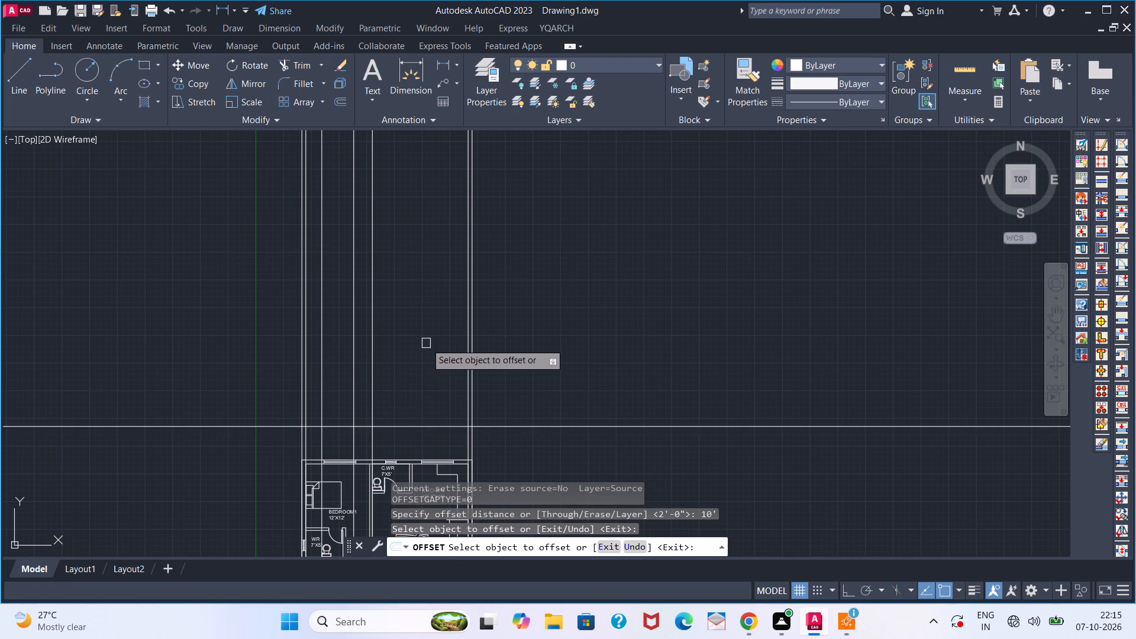
pyautogui.click(430, 424)
pyautogui.click(430, 346)
pyautogui.moveTo(422, 373); pyautogui.dragTo(422, 366)
pyautogui.click(422, 269)
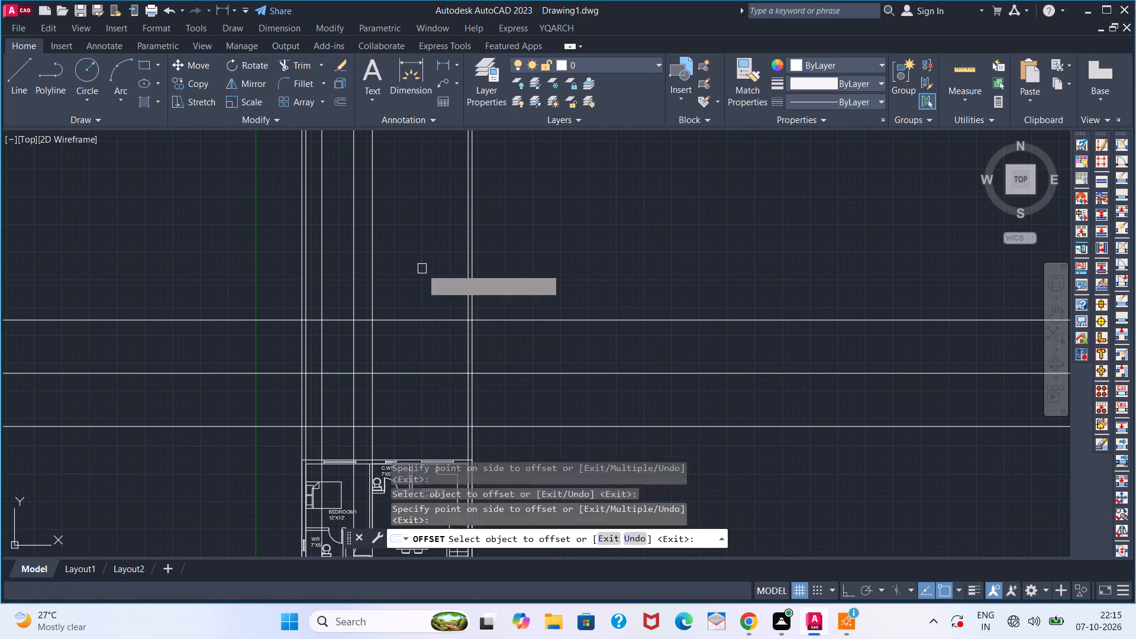
# Offset the topmost horizontal line upward by 3', and offset that new line upward by 6'.
pyautogui.click(427, 317)
pyautogui.write("3'")
pyautogui.press('Return')
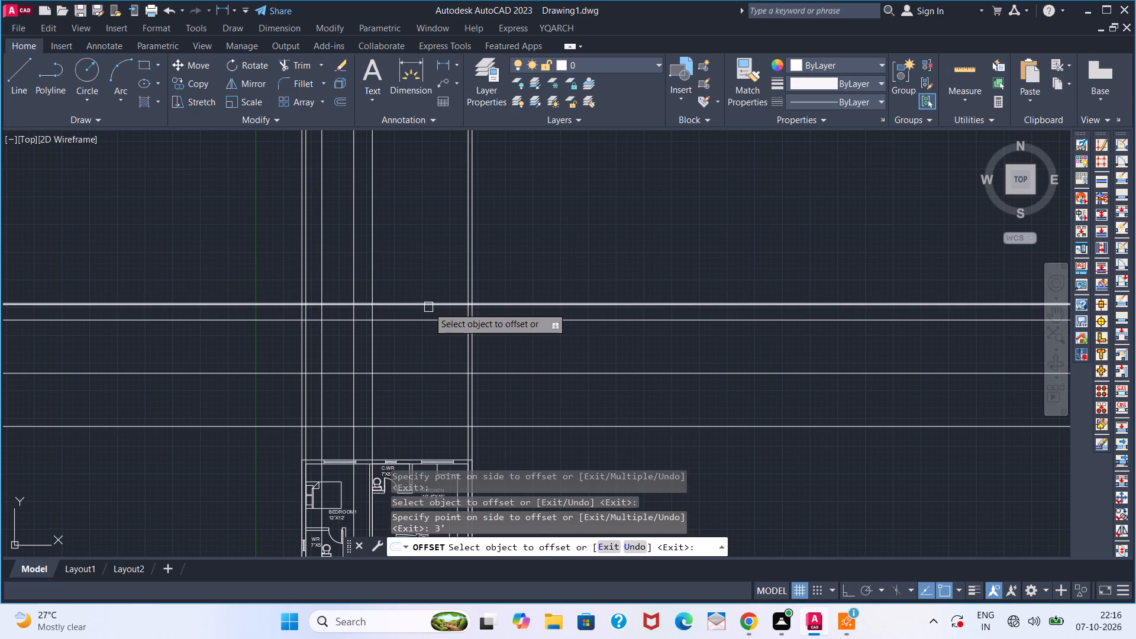
pyautogui.click(428, 307)
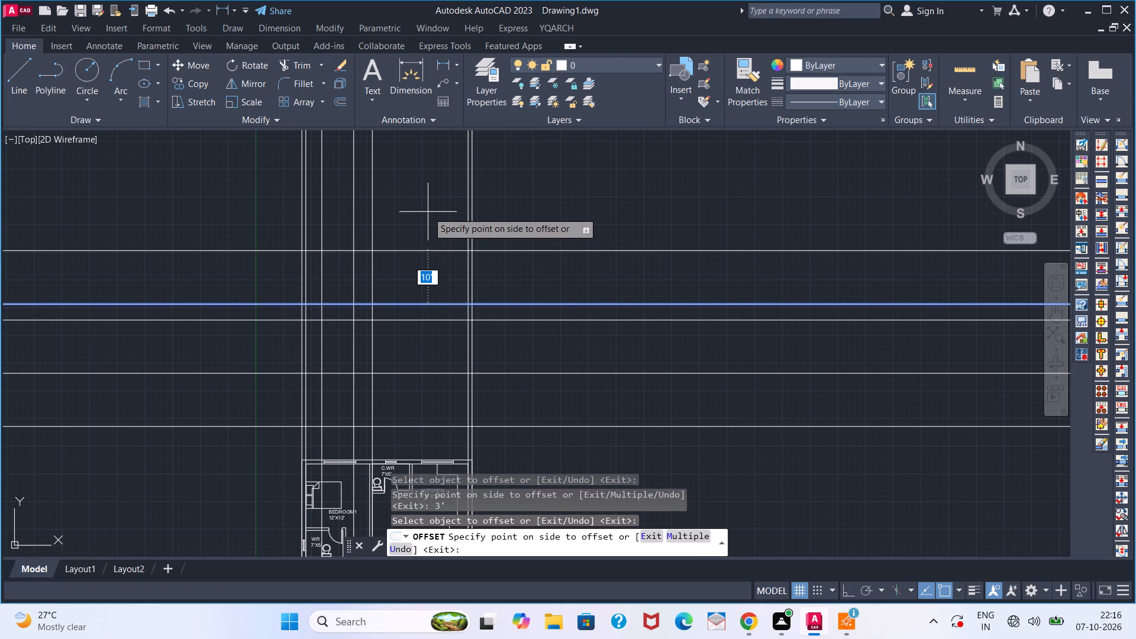
pyautogui.write("6'")
pyautogui.press('Return')
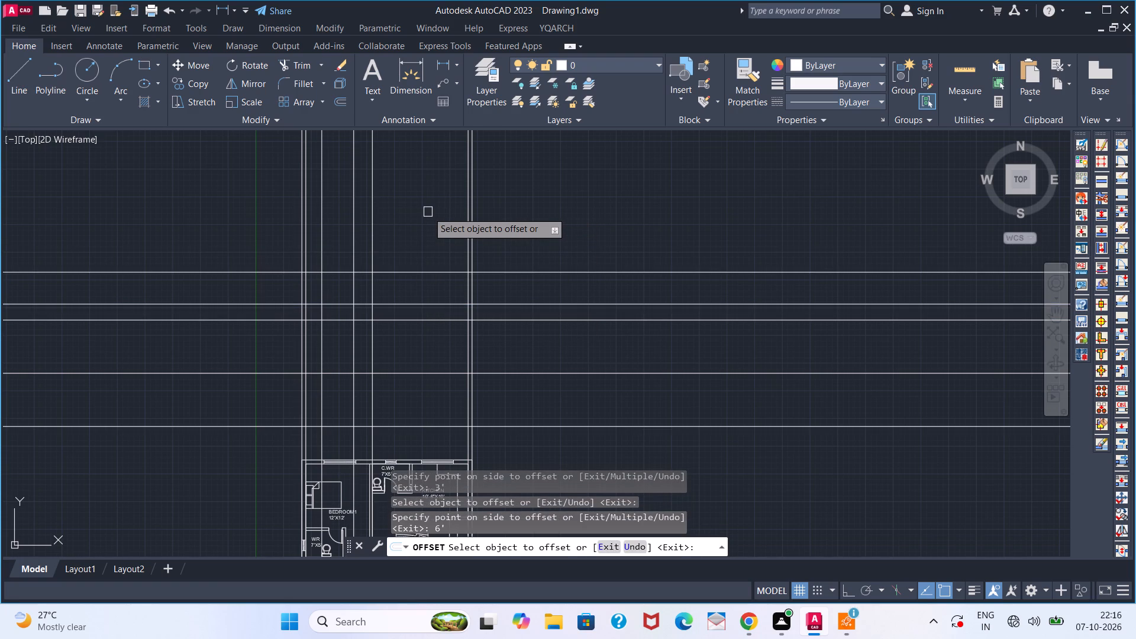
pyautogui.press('space')
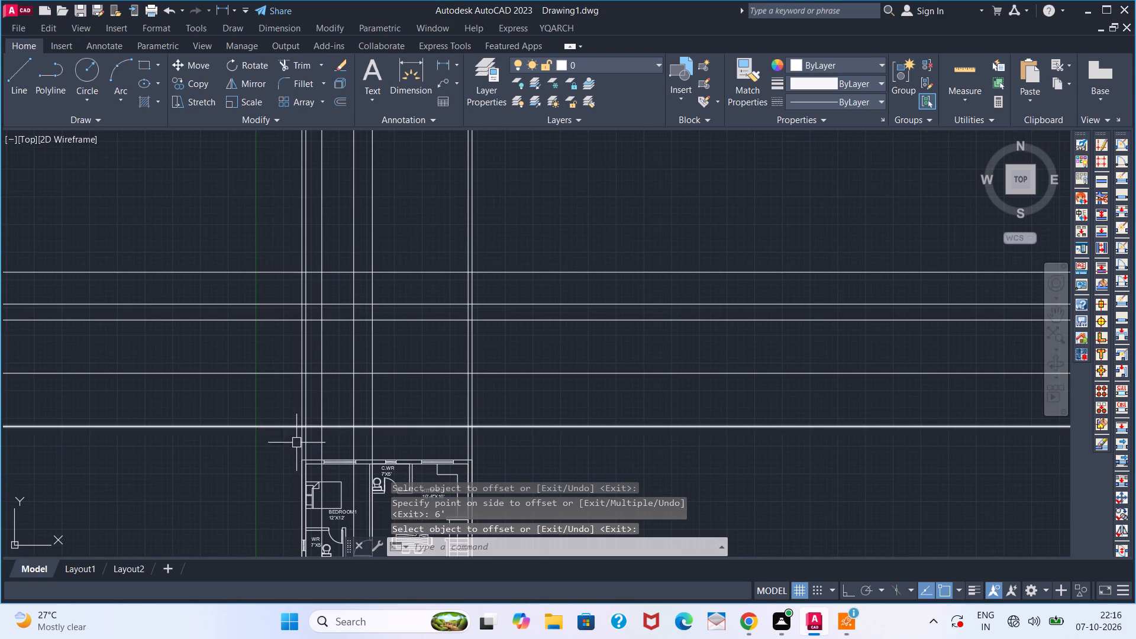
# Trim the vertical construction lines between the horizontal base line and the floor plan with a fence.
pyautogui.write('TR')
pyautogui.press('space')
pyautogui.click(269, 438)
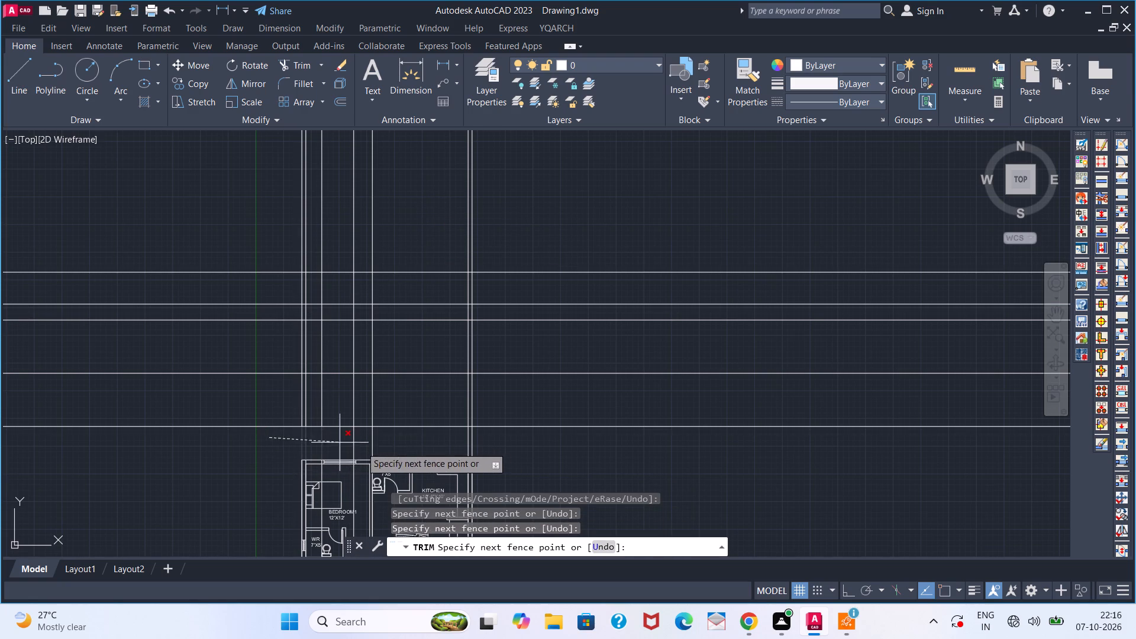
pyautogui.click(492, 440)
pyautogui.press('space')
# Trim the horizontal construction lines that extend past the outermost vertical on the kitchen side.
pyautogui.press('space')
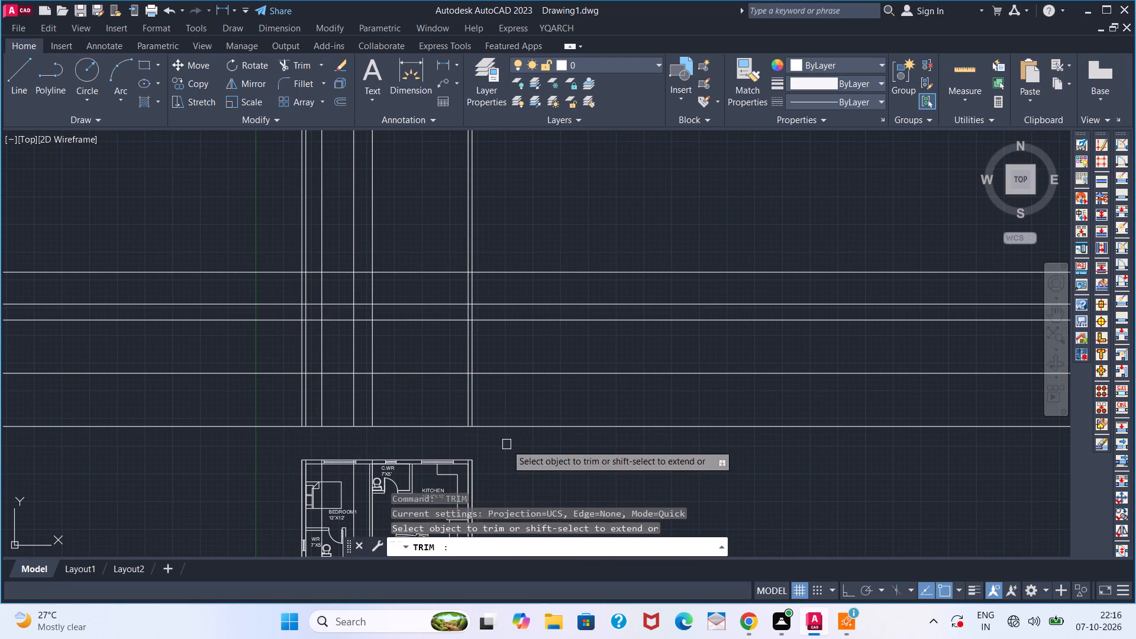
pyautogui.click(506, 444)
pyautogui.click(511, 234)
pyautogui.press('space')
pyautogui.click(519, 234)
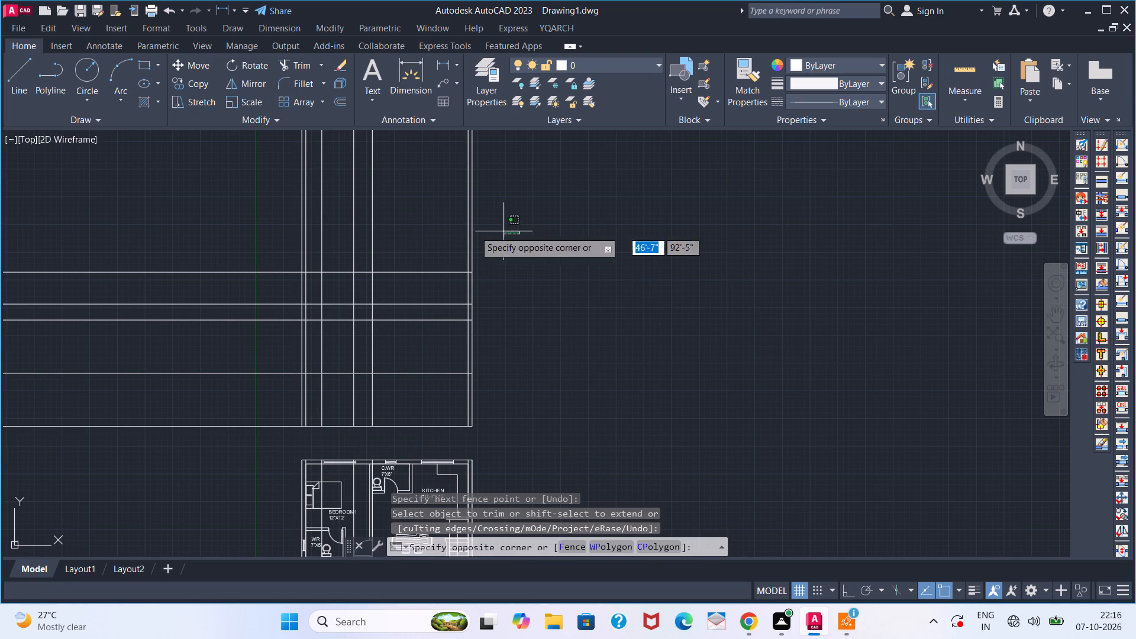
pyautogui.press('Escape')
# Trim the verticals above the topmost horizontal line and the horizontals extending past the outermost vertical on the bedroom side.
pyautogui.press('space')
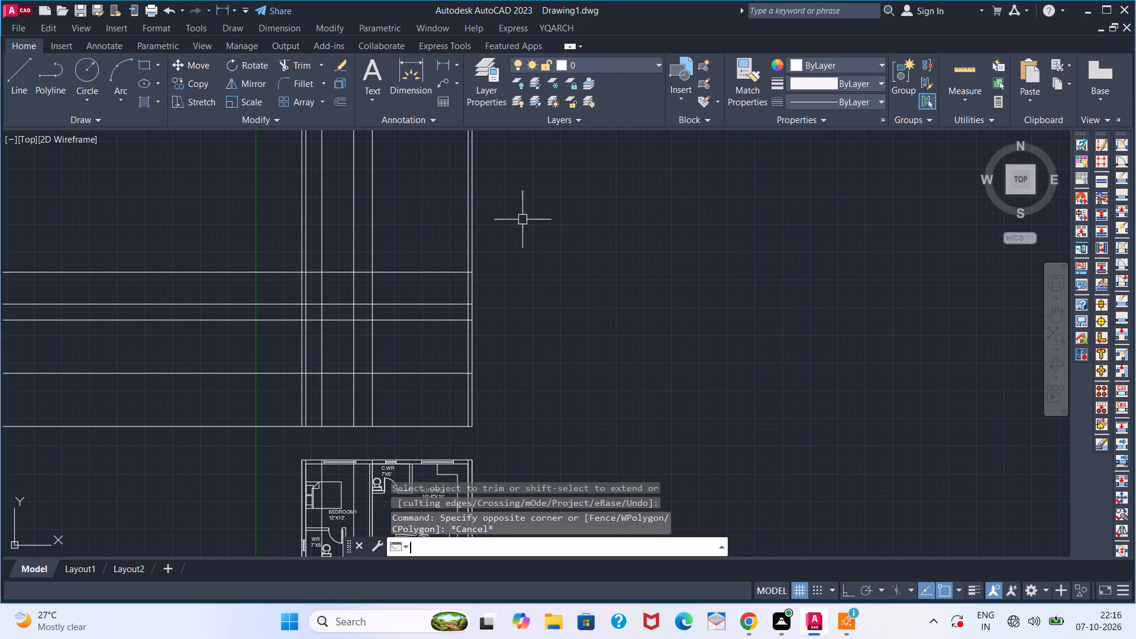
pyautogui.click(524, 219)
pyautogui.click(235, 240)
pyautogui.click(251, 241)
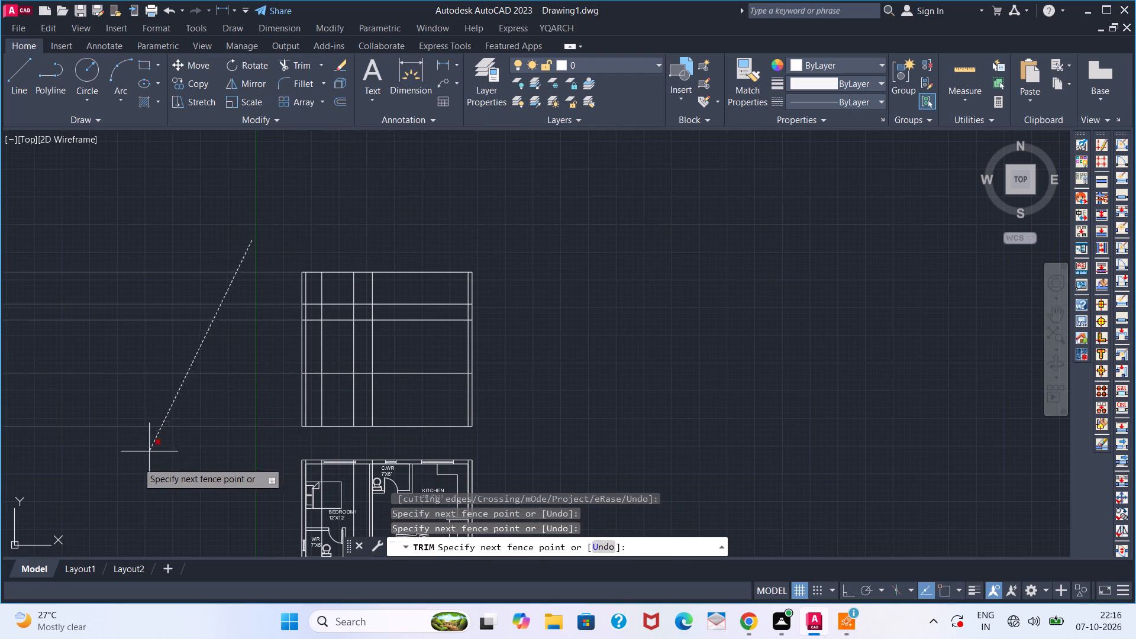
pyautogui.click(127, 469)
pyautogui.moveTo(354, 446); pyautogui.dragTo(370, 399, button='middle')
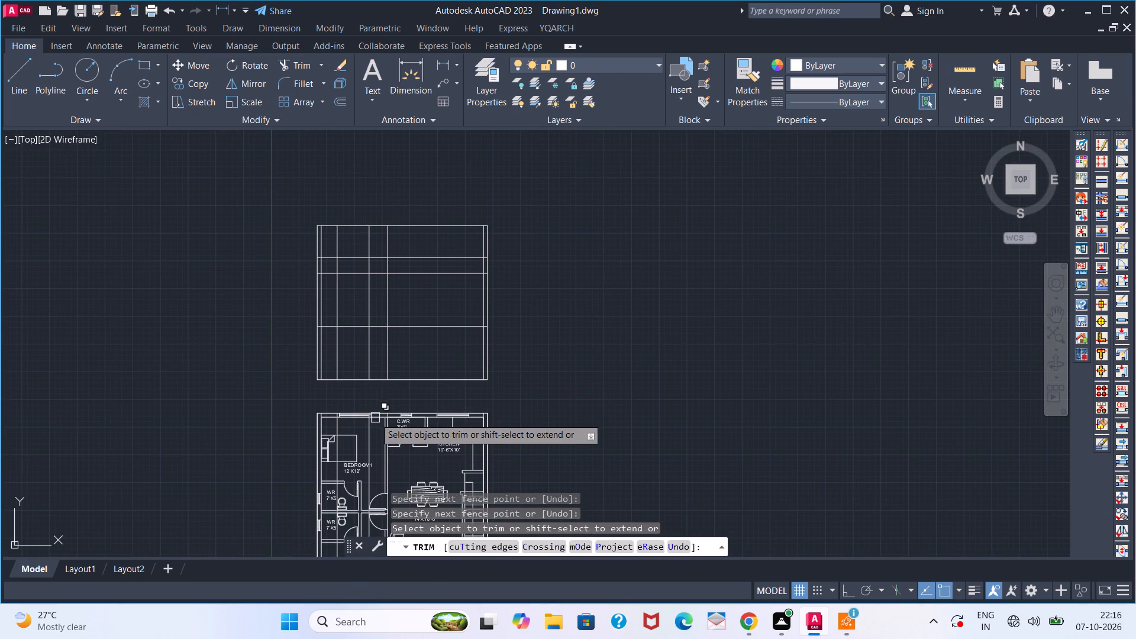
pyautogui.press('space')
# Erase the leftover vertical construction lines running through bedroom 1 and extending below the floor plan.
pyautogui.click(369, 433)
pyautogui.click(340, 428)
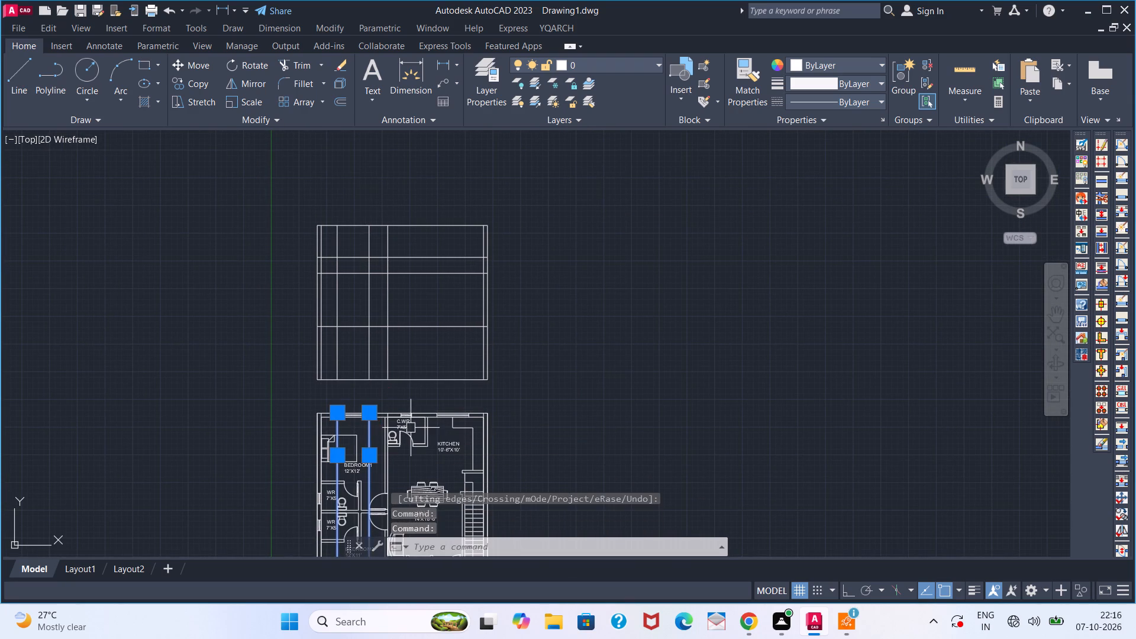
pyautogui.scroll(-1, 448, 447)
pyautogui.moveTo(441, 435); pyautogui.dragTo(436, 287, button='middle')
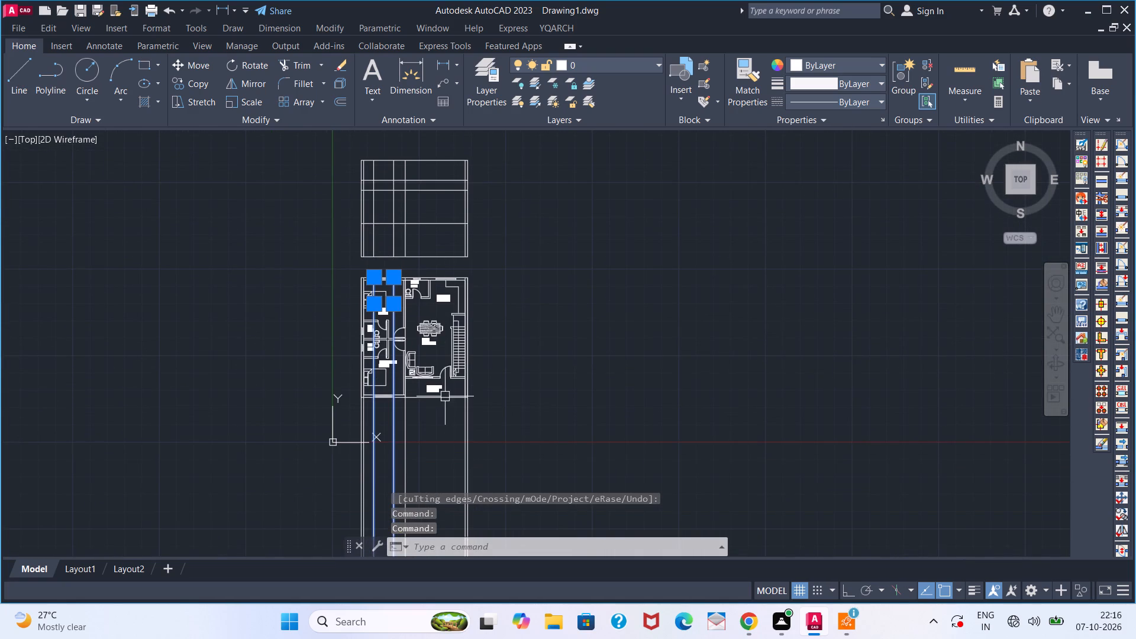
pyautogui.press('Delete')
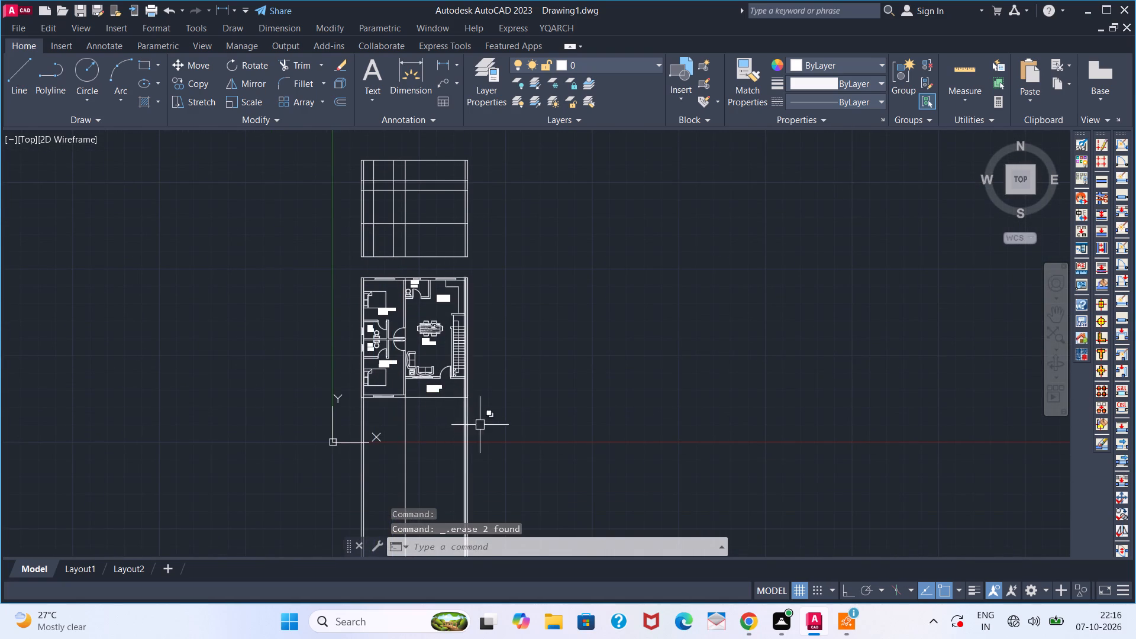
pyautogui.click(481, 425)
pyautogui.click(313, 457)
pyautogui.press('Delete')
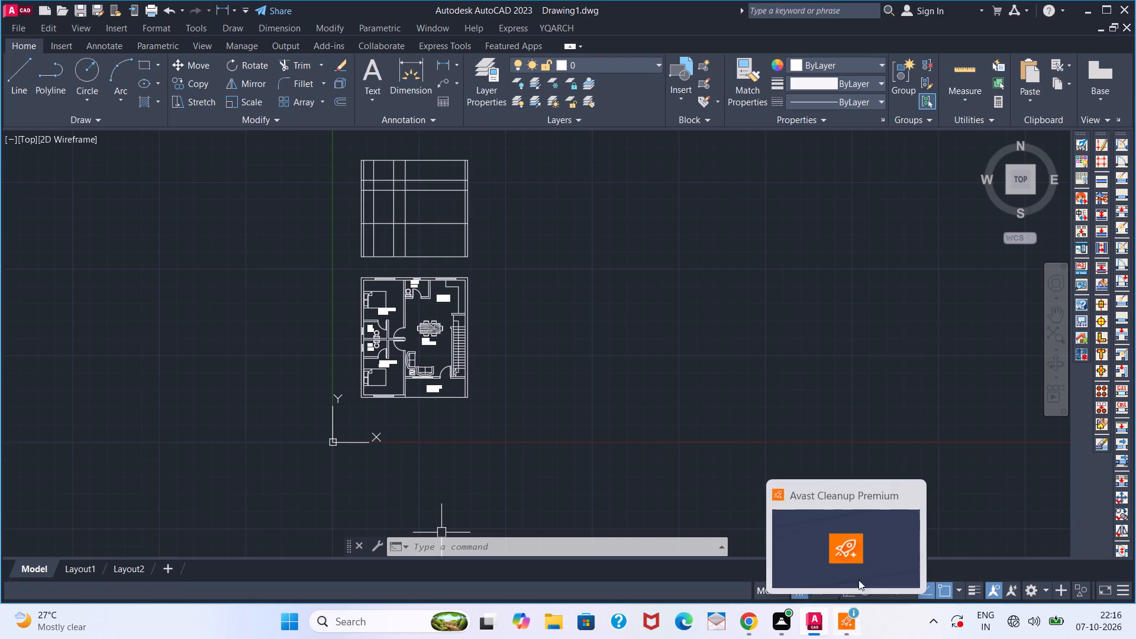
# Close the Avast Cleanup Premium window.
pyautogui.click(911, 493)
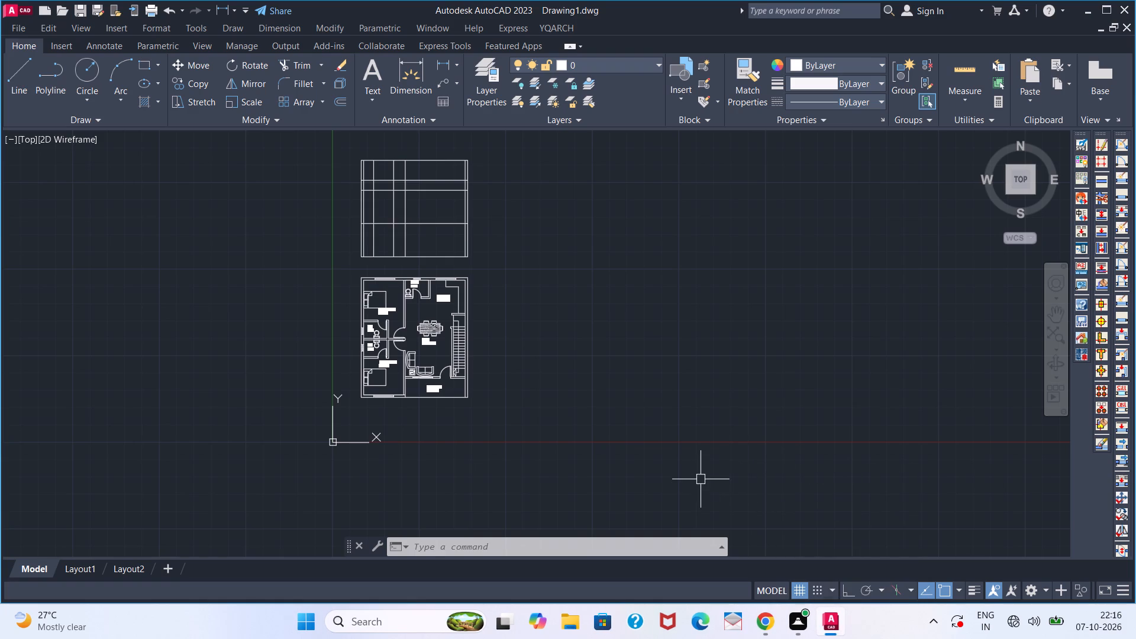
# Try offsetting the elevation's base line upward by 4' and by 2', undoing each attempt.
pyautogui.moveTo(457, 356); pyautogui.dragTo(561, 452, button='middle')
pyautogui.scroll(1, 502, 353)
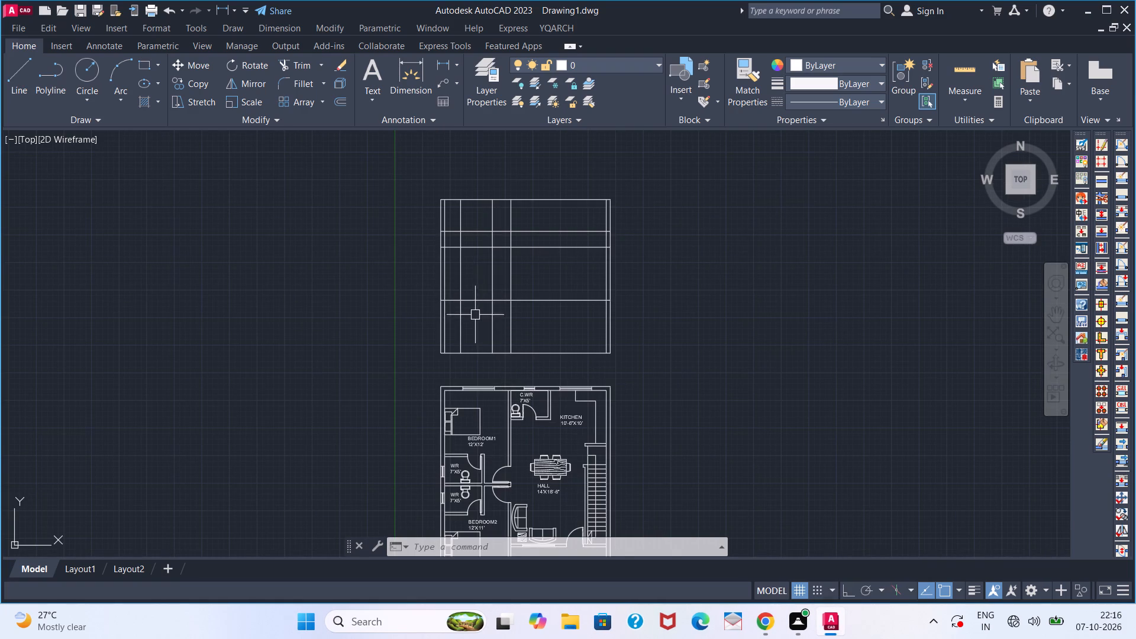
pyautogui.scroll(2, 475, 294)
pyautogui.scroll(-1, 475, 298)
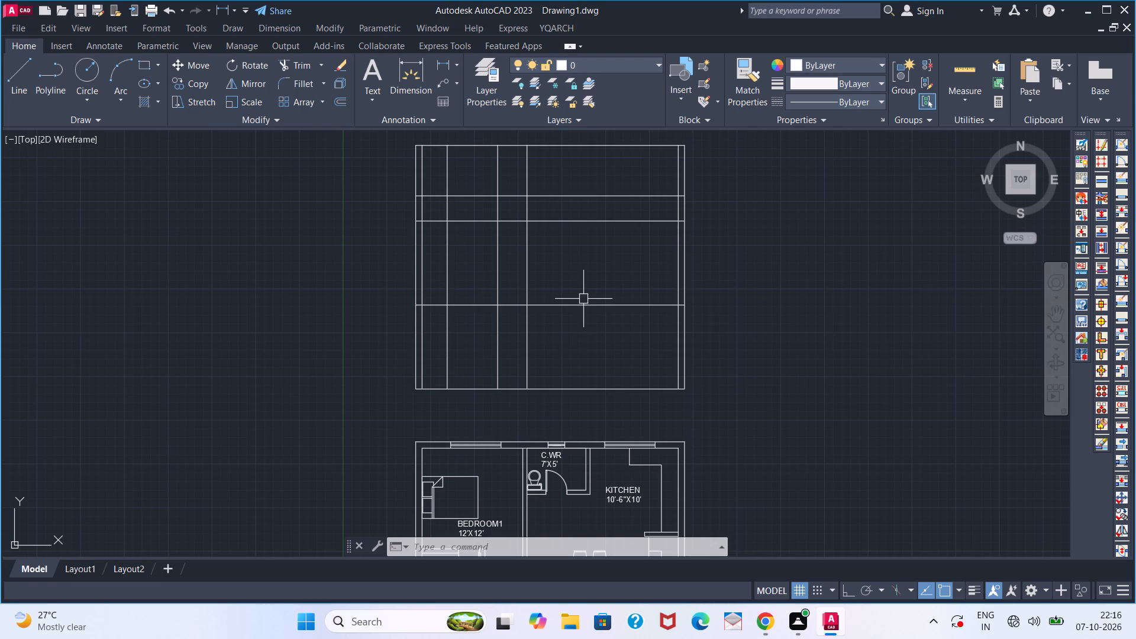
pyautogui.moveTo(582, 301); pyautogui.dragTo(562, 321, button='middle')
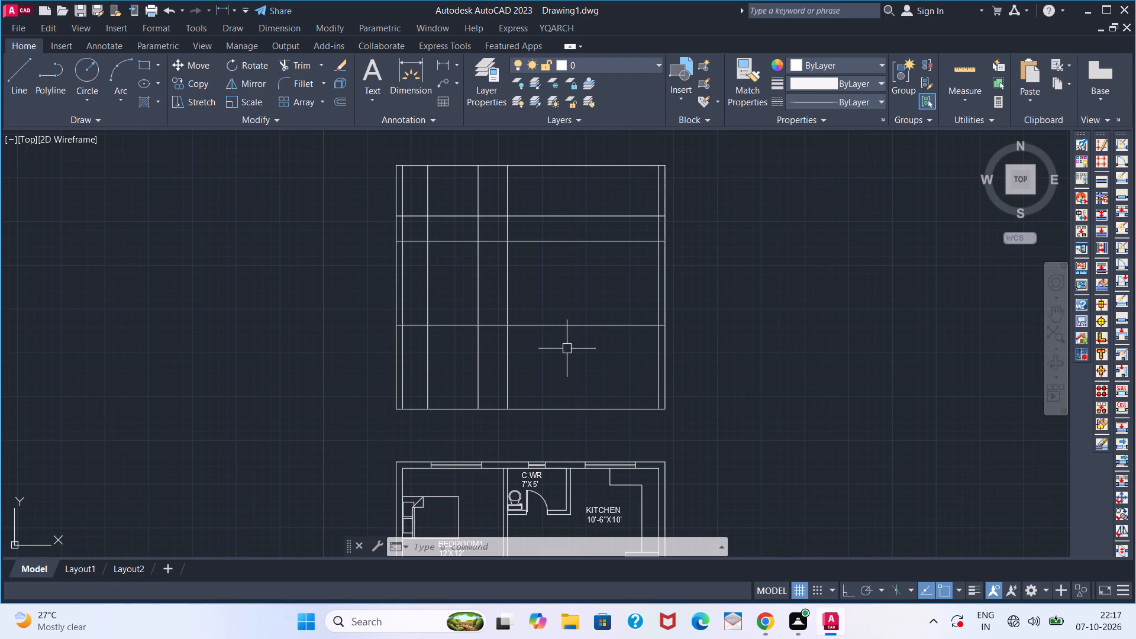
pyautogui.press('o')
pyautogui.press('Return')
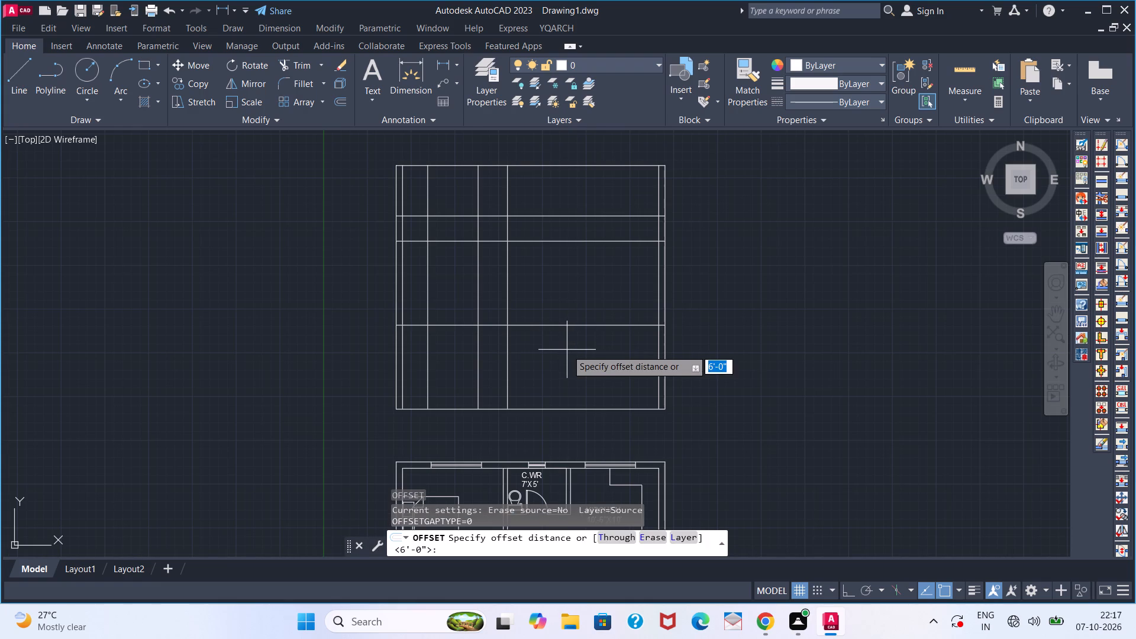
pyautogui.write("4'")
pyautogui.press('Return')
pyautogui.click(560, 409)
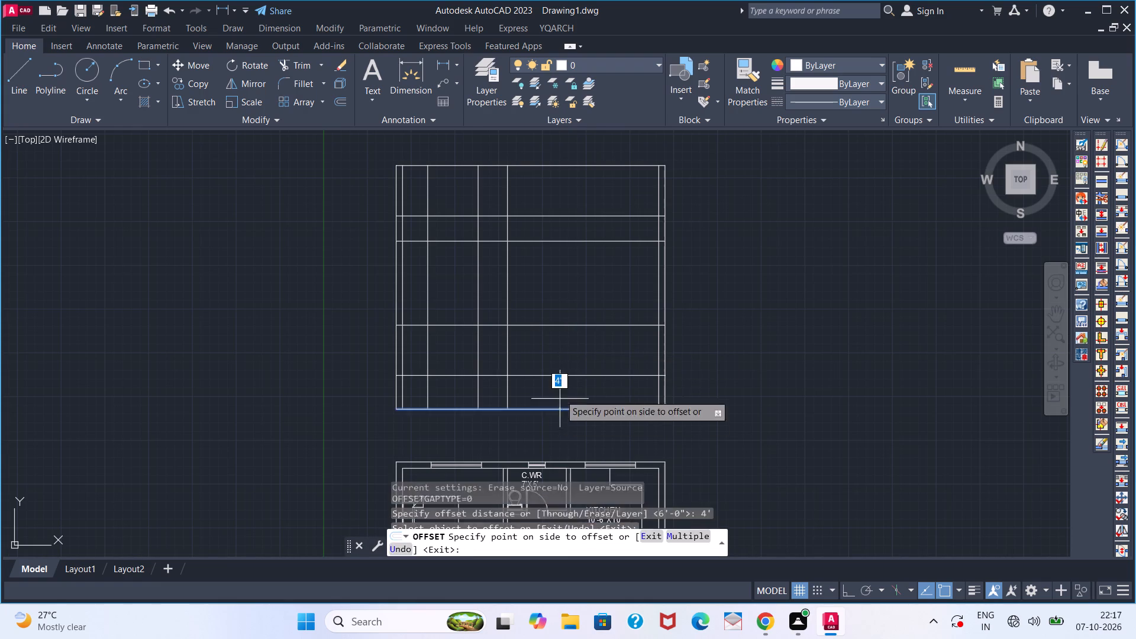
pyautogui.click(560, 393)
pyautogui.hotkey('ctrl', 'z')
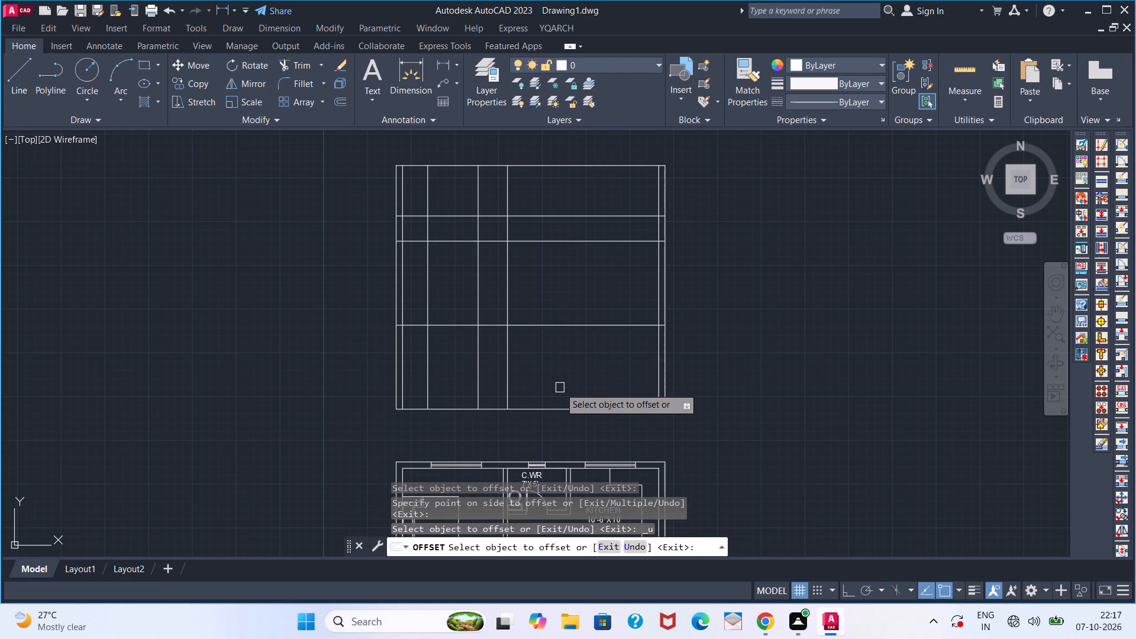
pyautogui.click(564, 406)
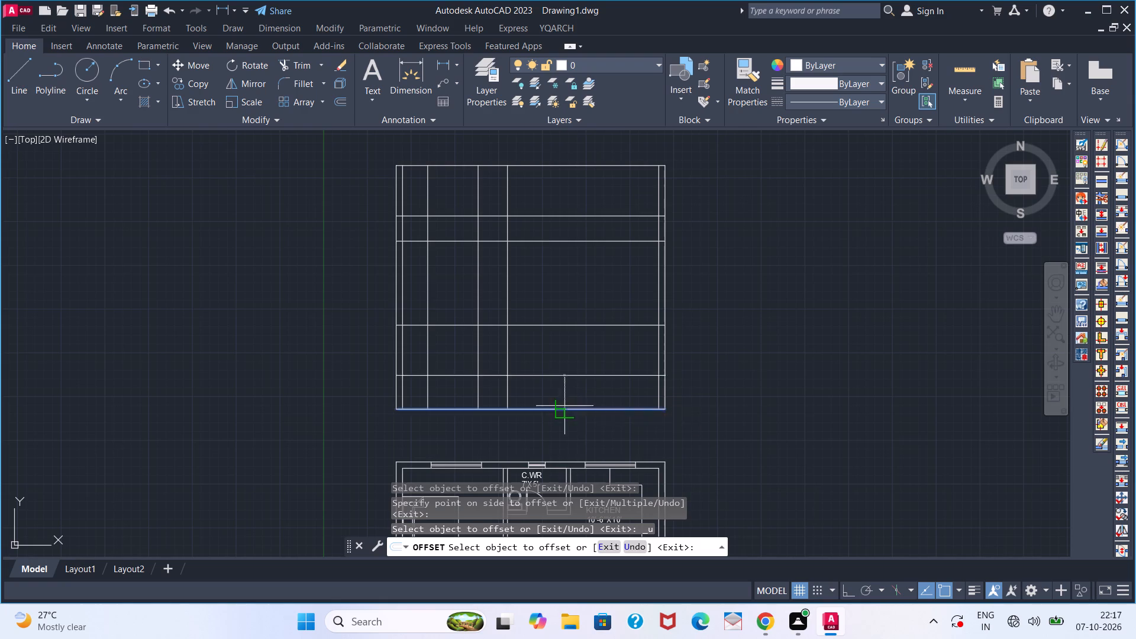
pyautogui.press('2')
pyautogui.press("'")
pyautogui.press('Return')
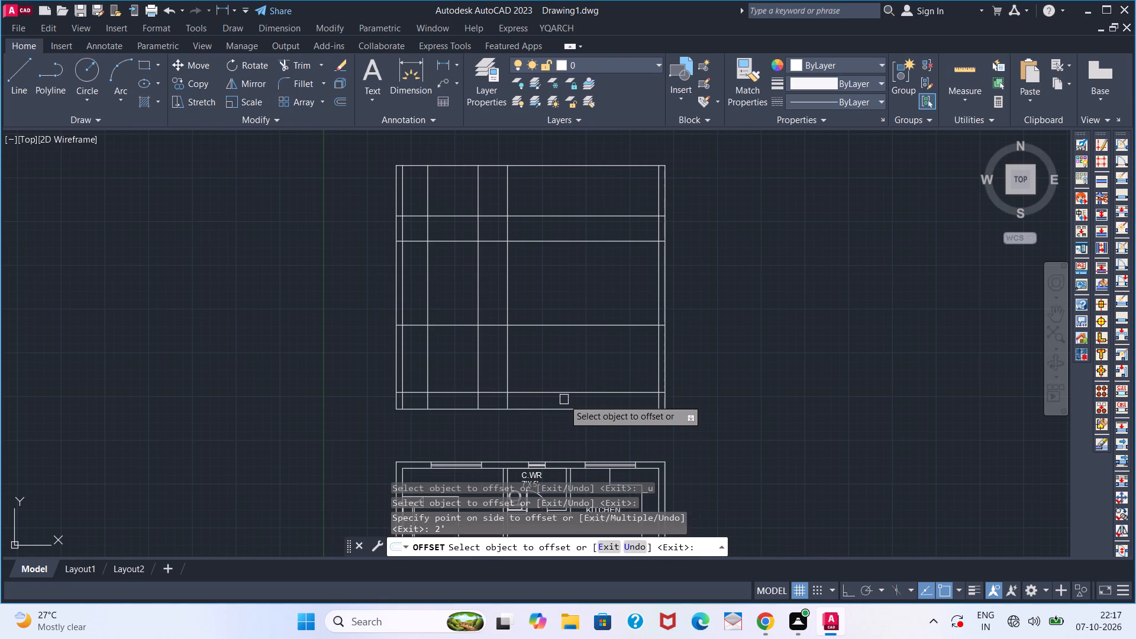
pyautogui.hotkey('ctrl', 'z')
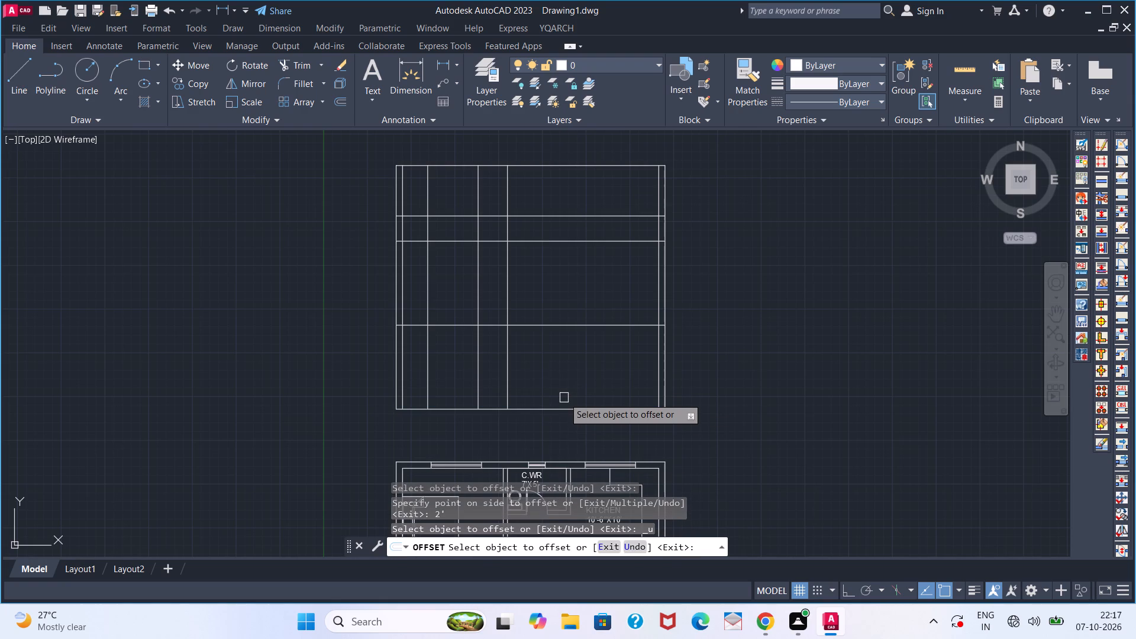
# Offset the elevation's base line upward by 1'.
pyautogui.click(566, 412)
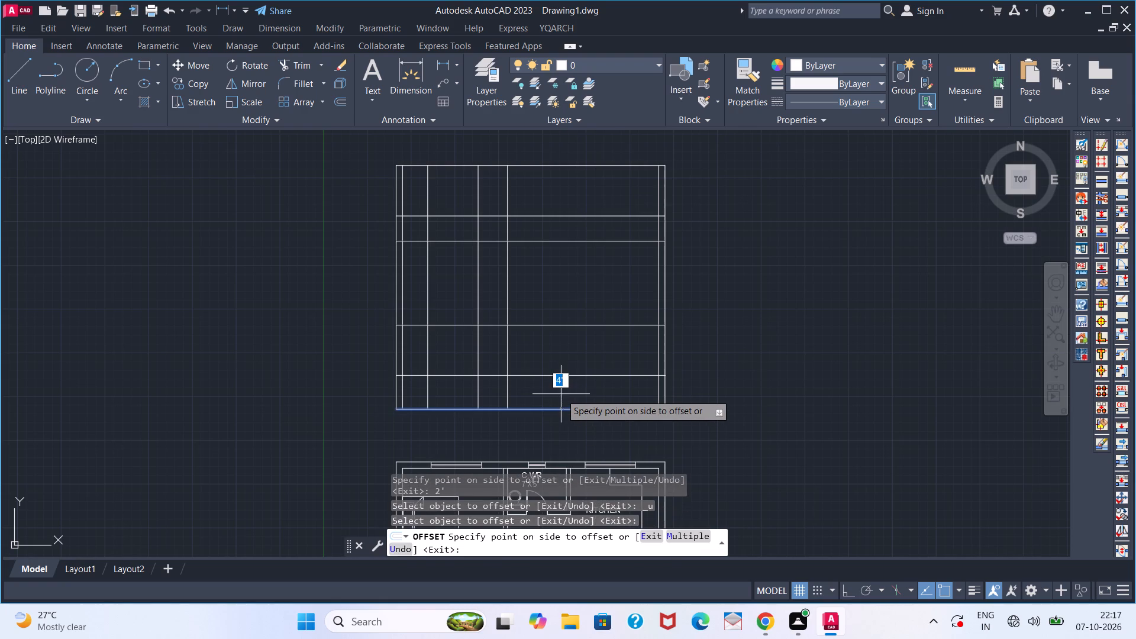
pyautogui.write("1'")
pyautogui.press('Return')
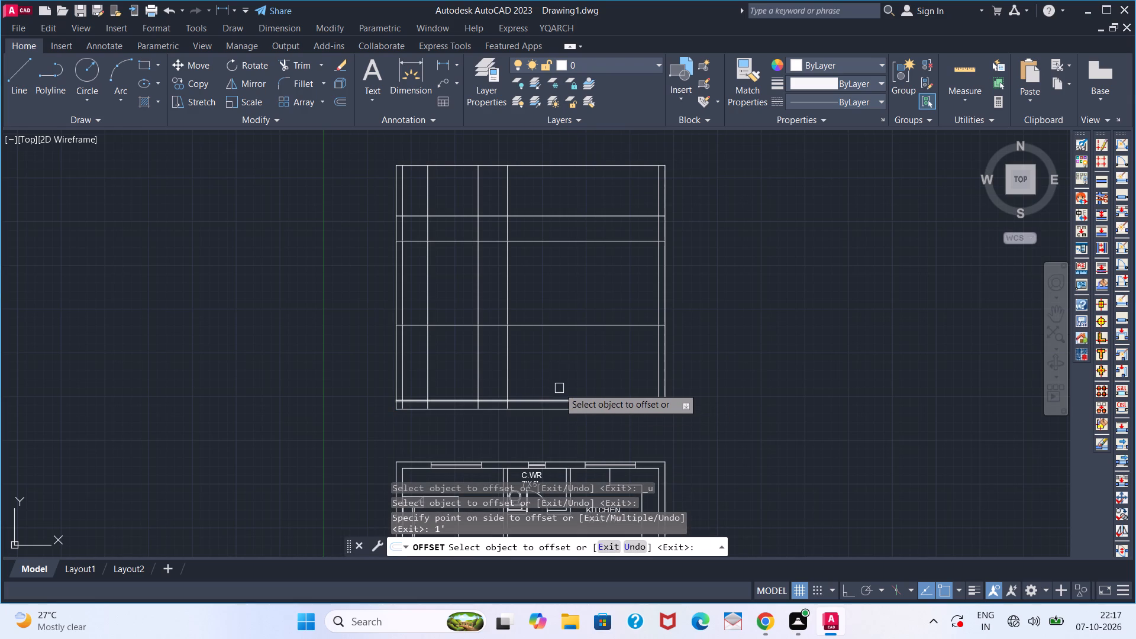
pyautogui.press('space')
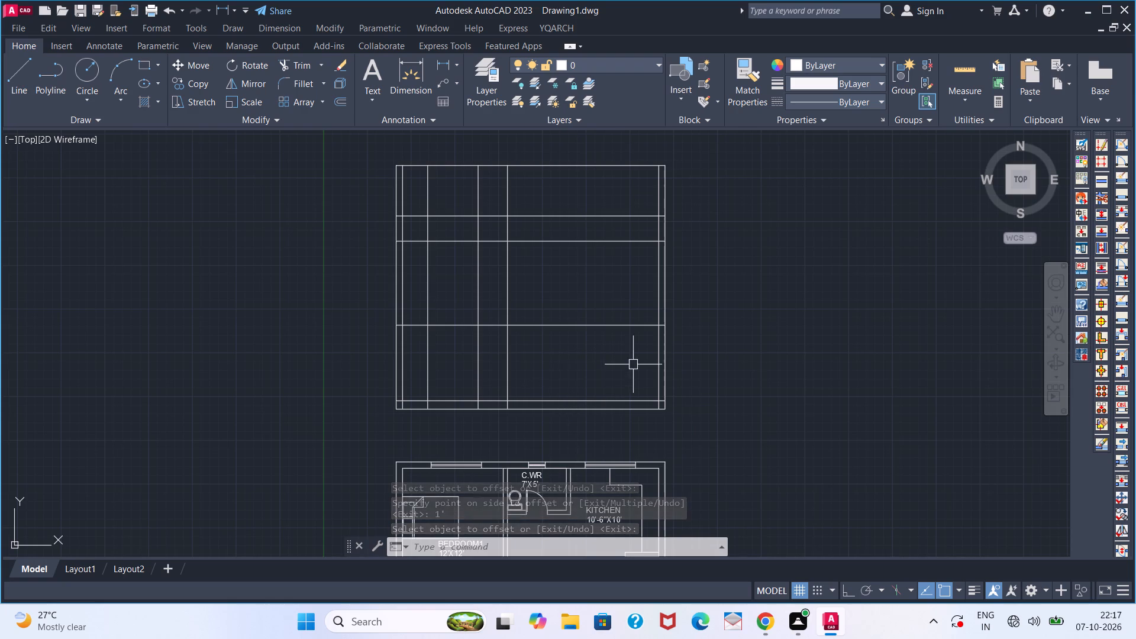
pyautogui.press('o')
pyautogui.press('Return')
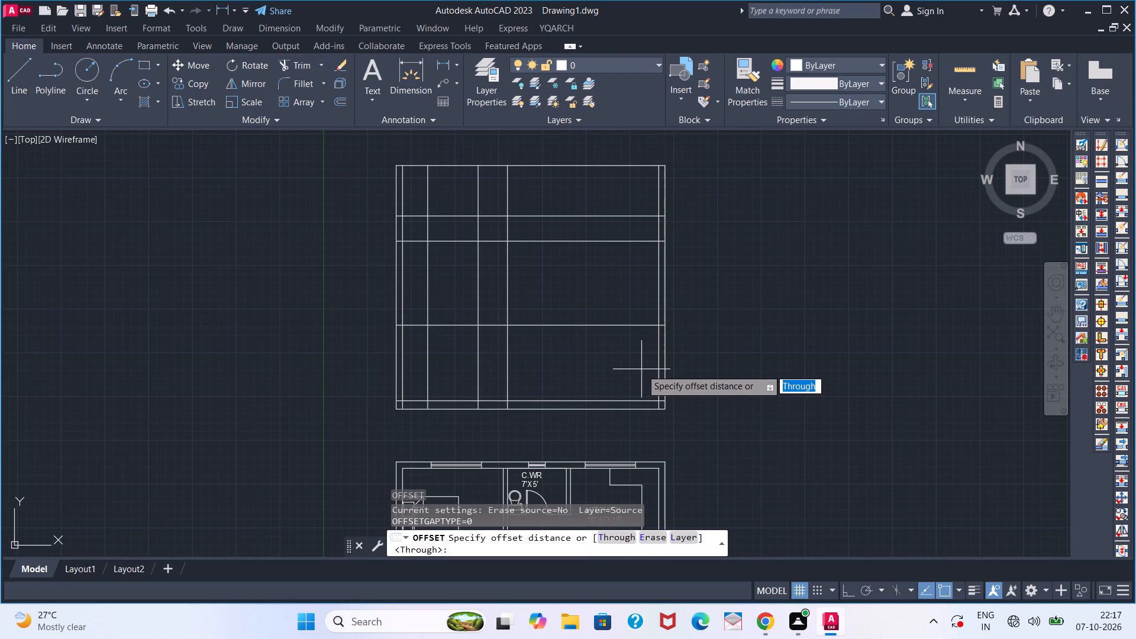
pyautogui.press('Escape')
# Erase the inner vertical line next to the outermost vertical on both sides of the elevation.
pyautogui.click(657, 363)
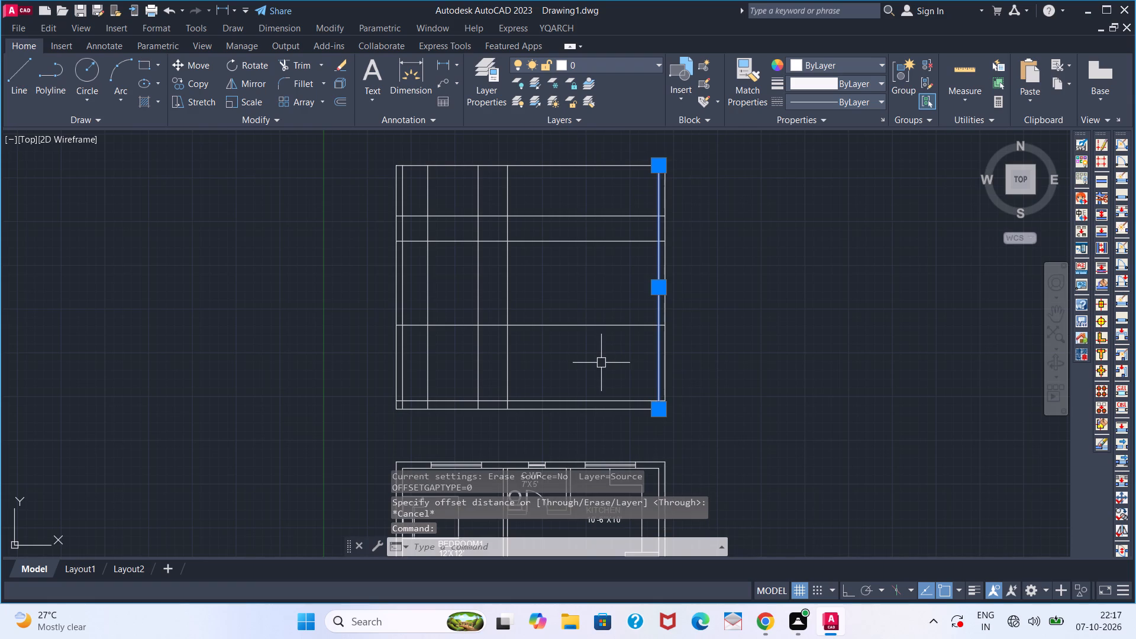
pyautogui.press('Delete')
pyautogui.press('Delete')
pyautogui.click(402, 335)
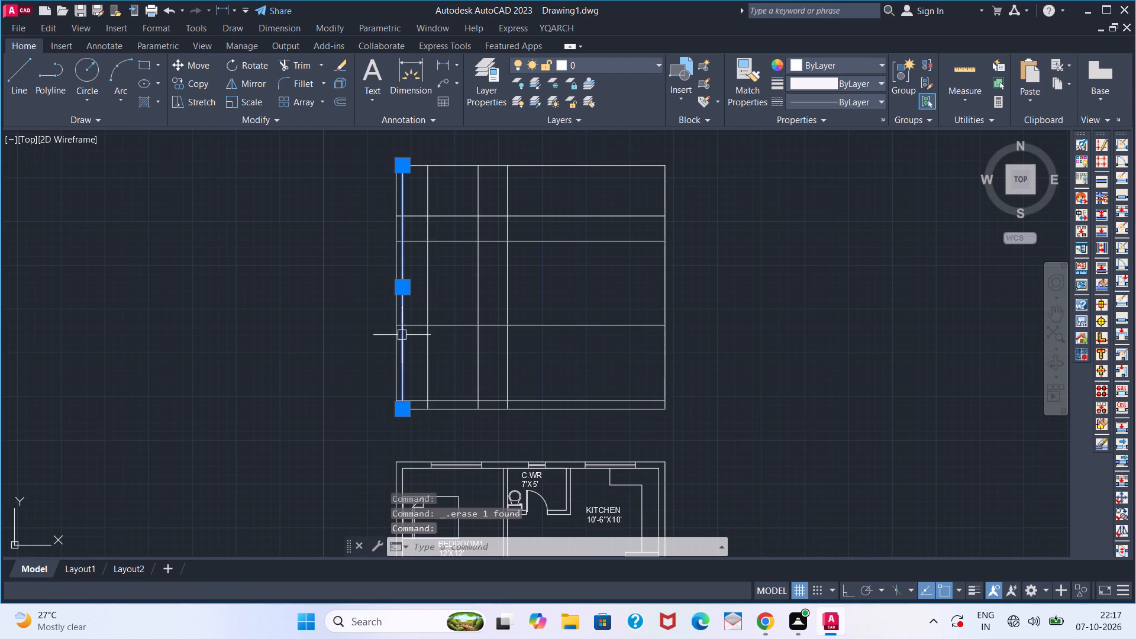
pyautogui.press('Delete')
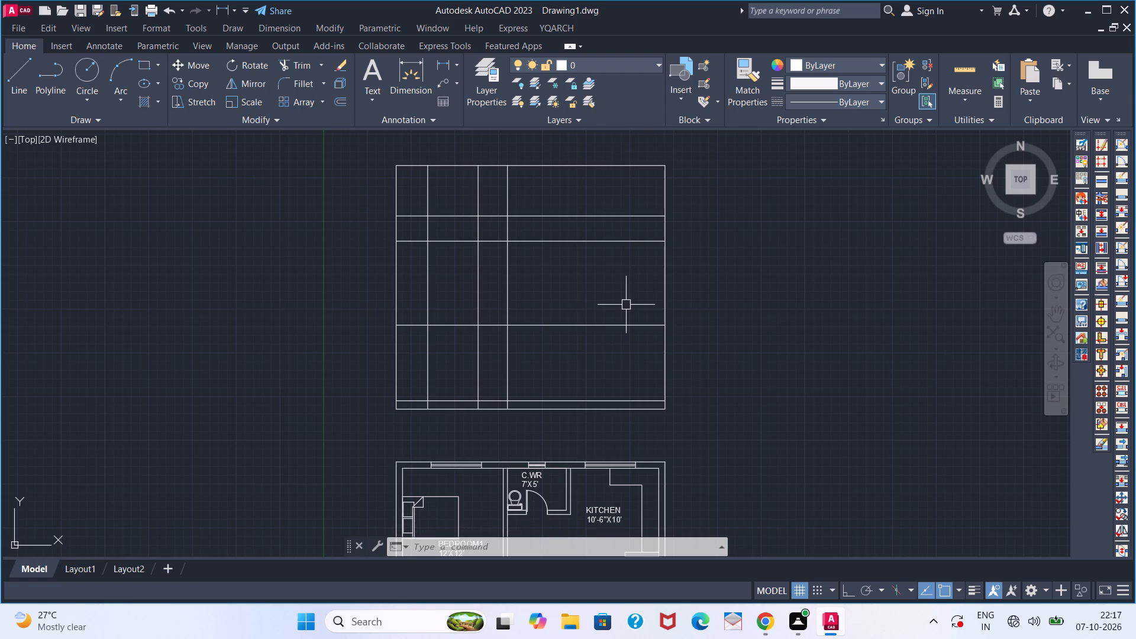
# Offset the elevation's outermost vertical on the kitchen side inward by 1'.
pyautogui.press('o')
pyautogui.press('Return')
pyautogui.press('1')
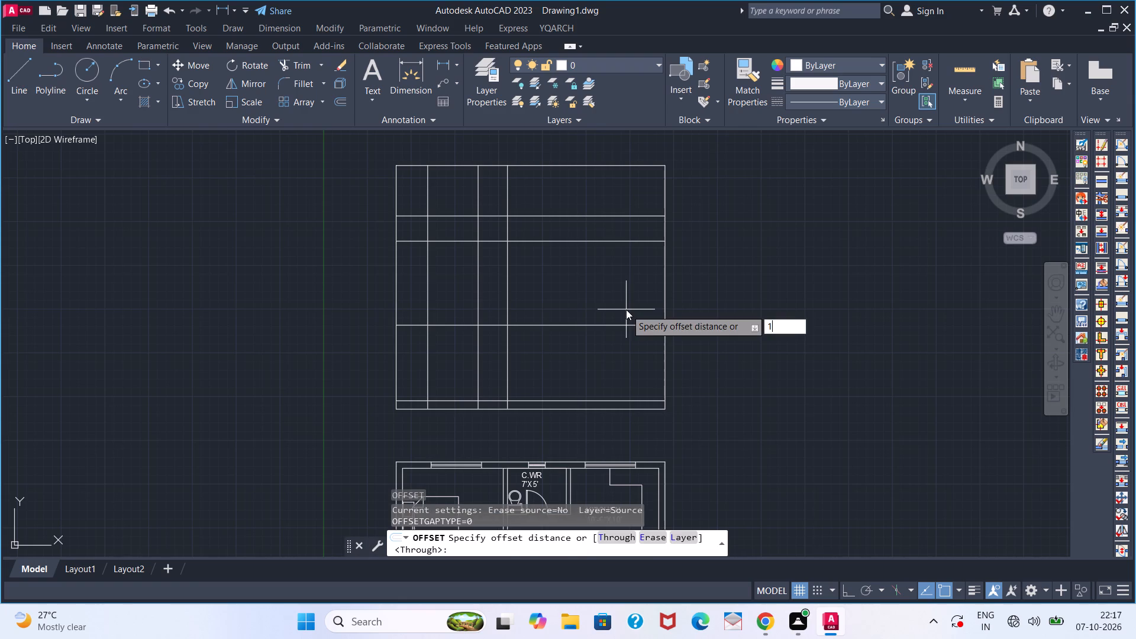
pyautogui.press("'")
pyautogui.press('Return')
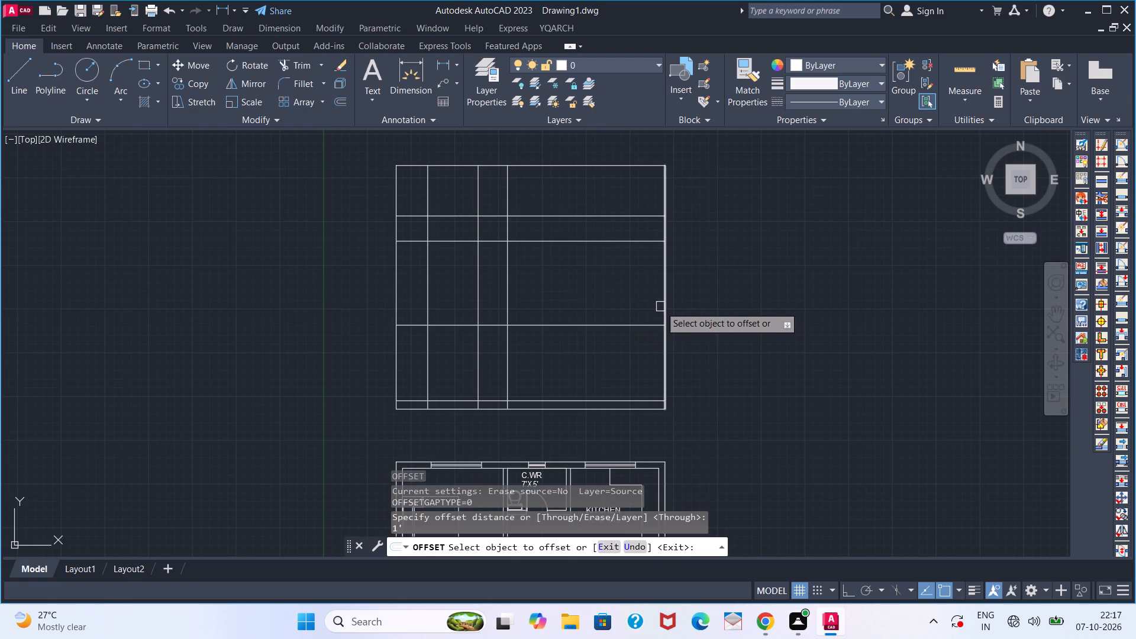
pyautogui.click(660, 306)
pyautogui.click(635, 306)
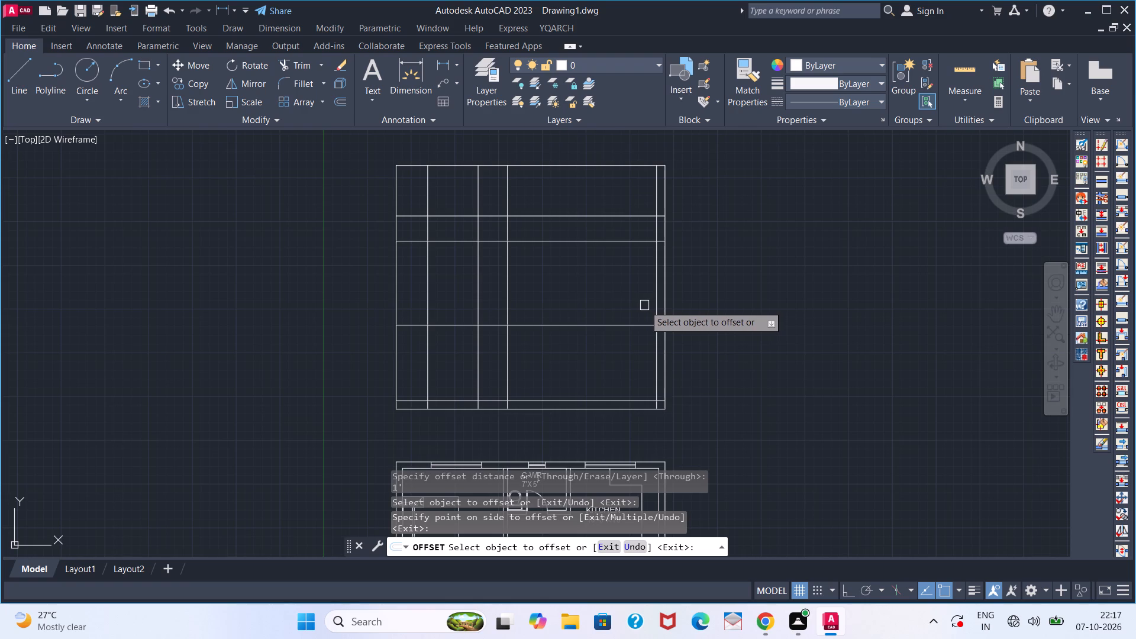
pyautogui.press('space')
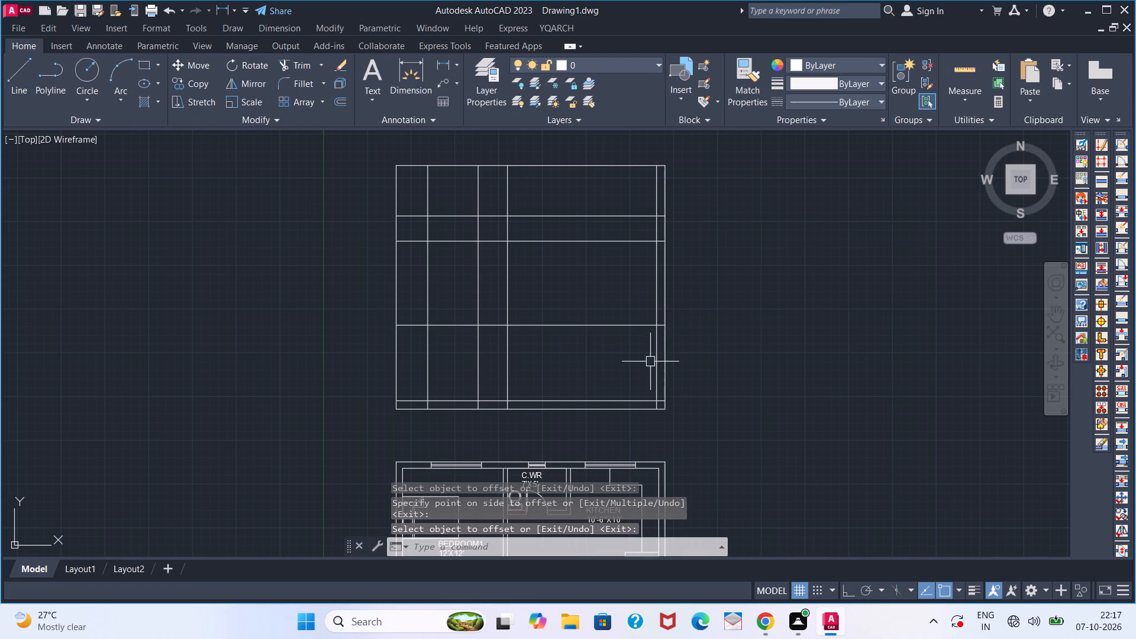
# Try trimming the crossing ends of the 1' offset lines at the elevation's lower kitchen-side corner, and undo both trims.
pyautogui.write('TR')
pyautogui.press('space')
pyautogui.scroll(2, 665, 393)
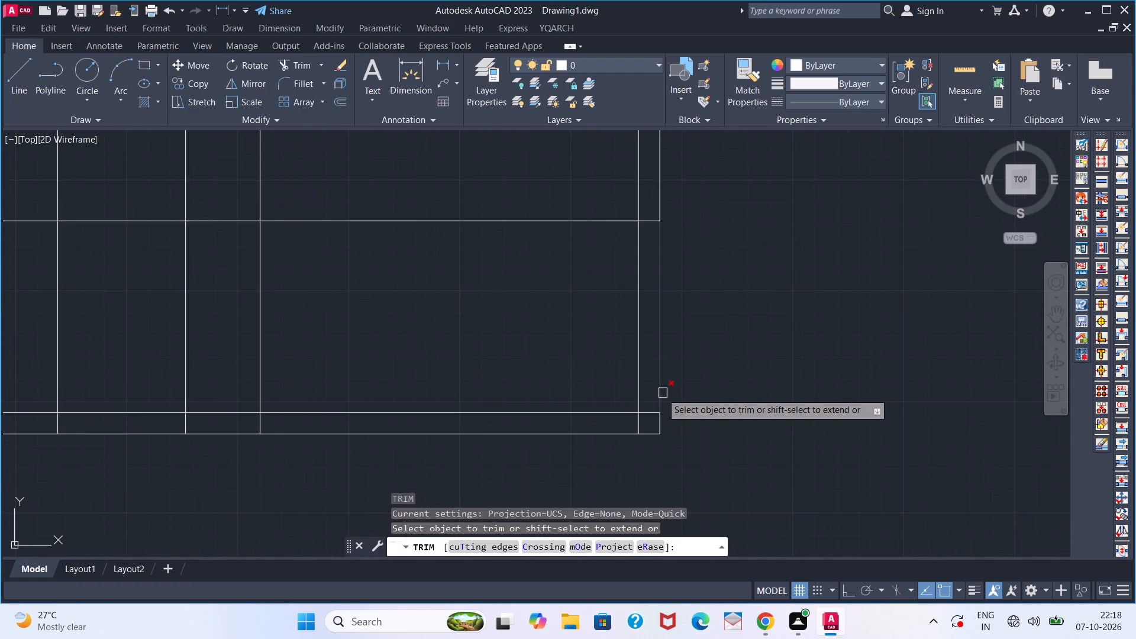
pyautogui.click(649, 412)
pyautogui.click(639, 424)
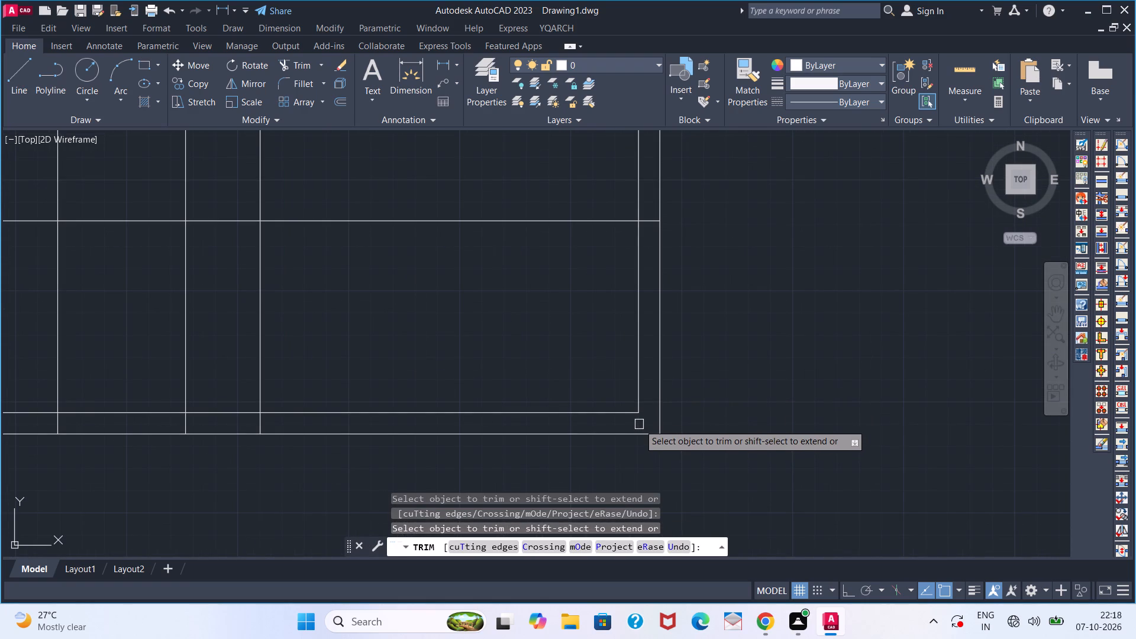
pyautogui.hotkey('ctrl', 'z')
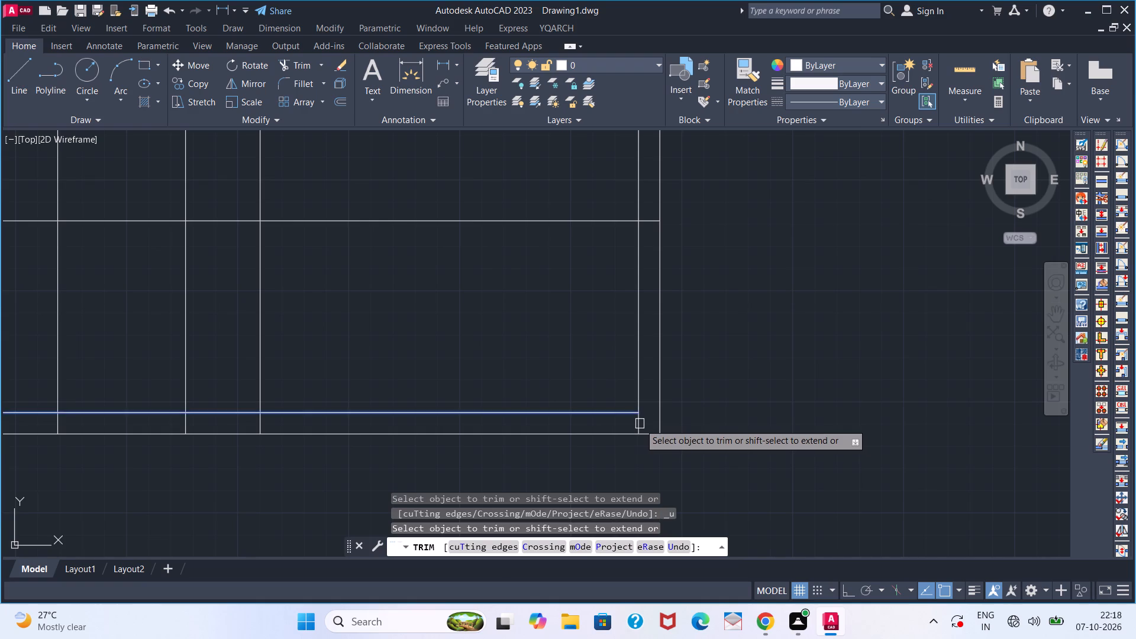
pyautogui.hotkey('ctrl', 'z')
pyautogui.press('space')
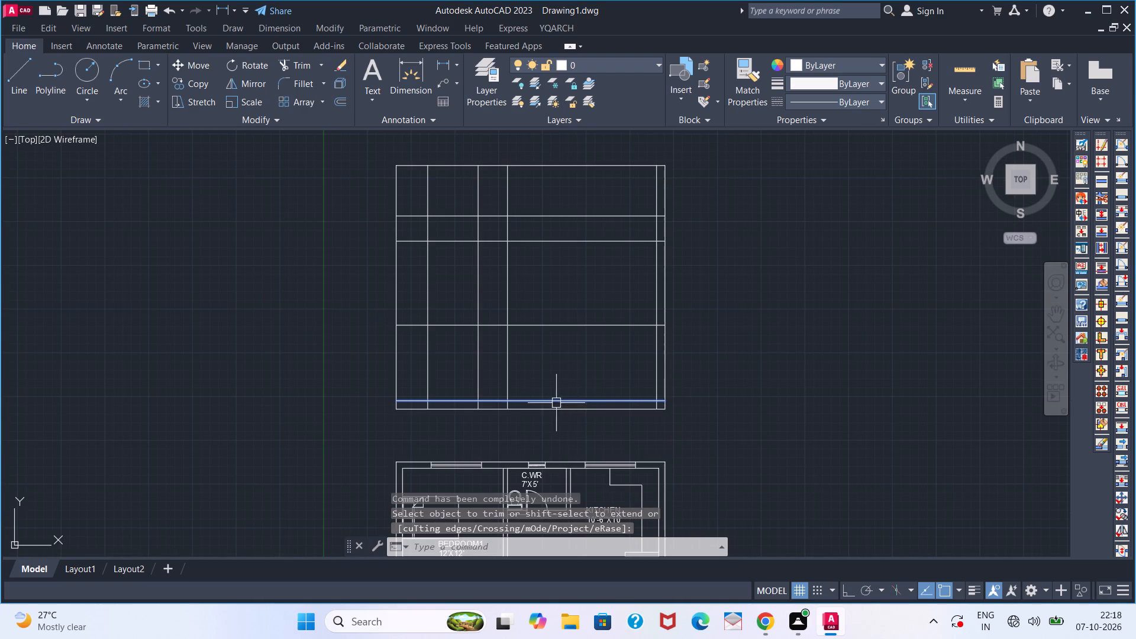
# Trim the ends of the two 1' offset lines past their intersection at the elevation's lower kitchen-side corner.
pyautogui.scroll(2, 634, 405)
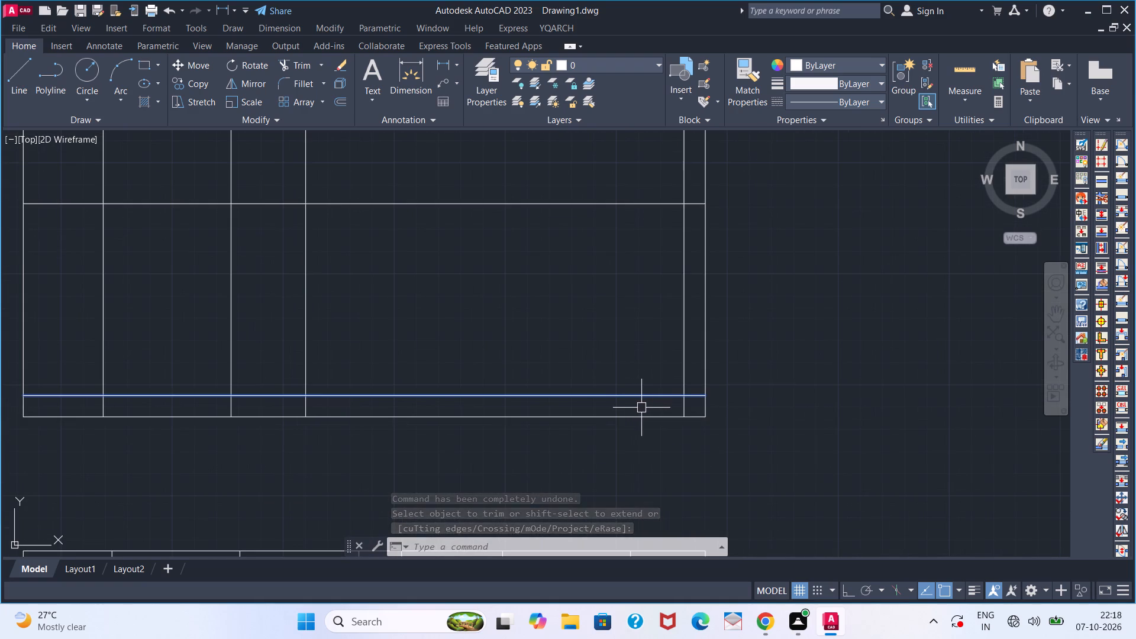
pyautogui.press('t')
pyautogui.press('r')
pyautogui.press('space')
pyautogui.click(682, 409)
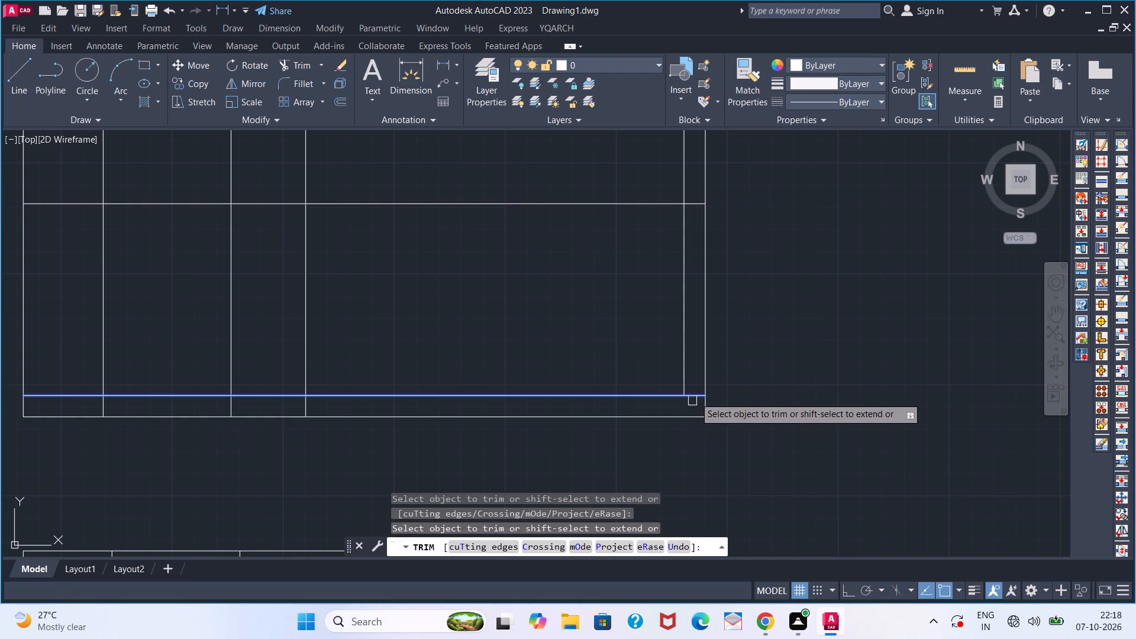
pyautogui.click(695, 397)
pyautogui.press('space')
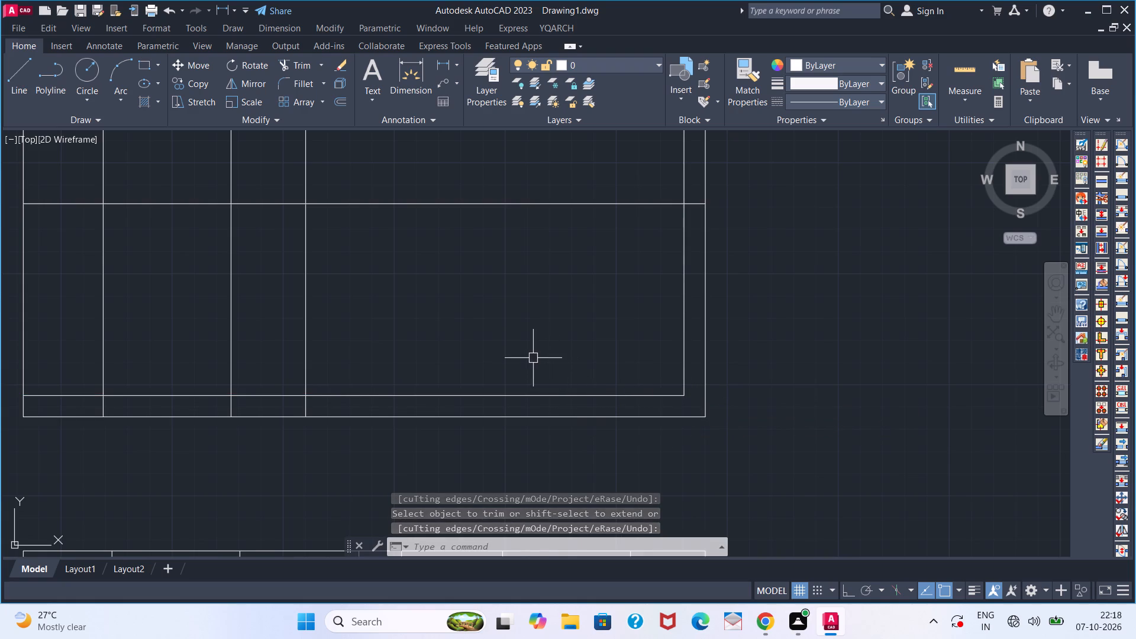
# Offset the elevation's inner bottom line, just above the base line, upward by 3'.
pyautogui.scroll(-1, 531, 358)
pyautogui.moveTo(487, 354); pyautogui.dragTo(602, 370, button='middle')
pyautogui.middleClick(602, 370)
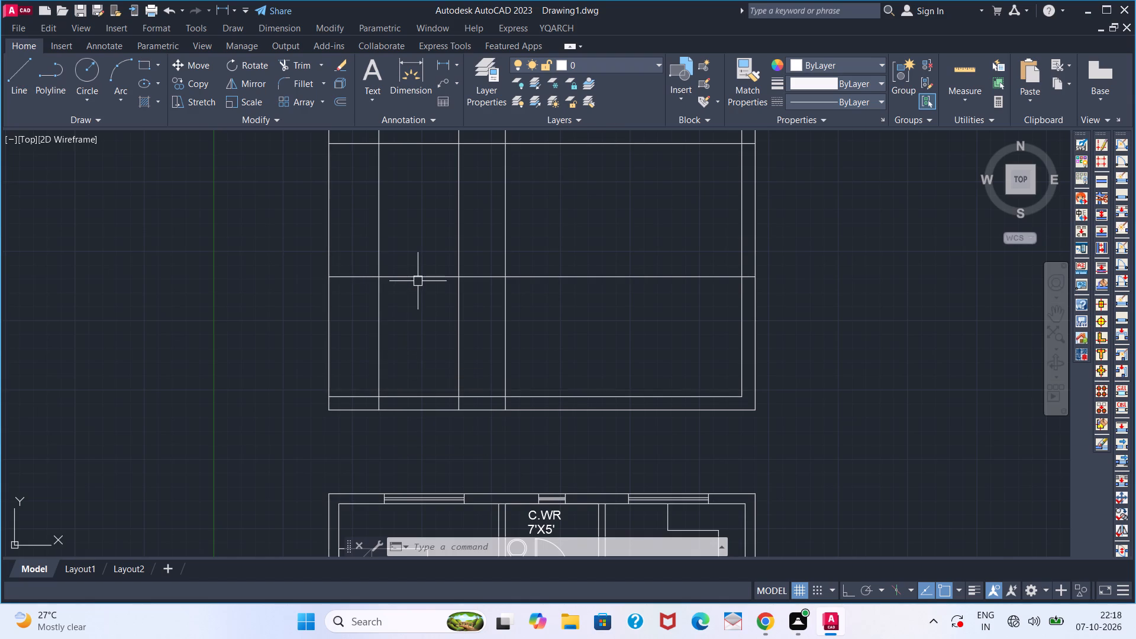
pyautogui.press('o')
pyautogui.press('Return')
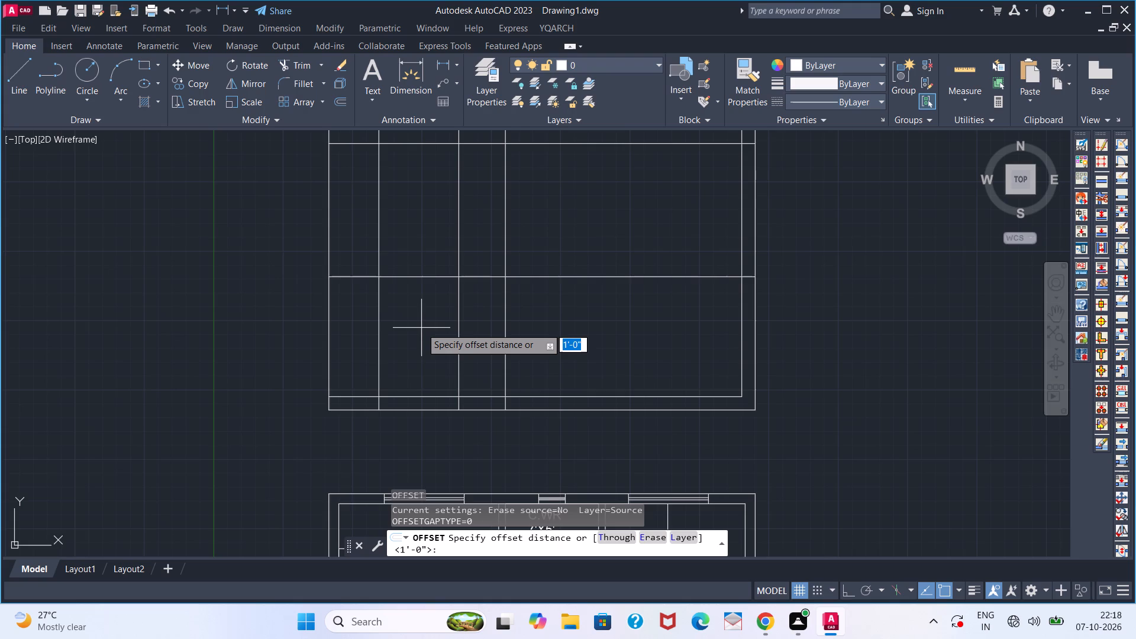
pyautogui.write("3'")
pyautogui.press('Return')
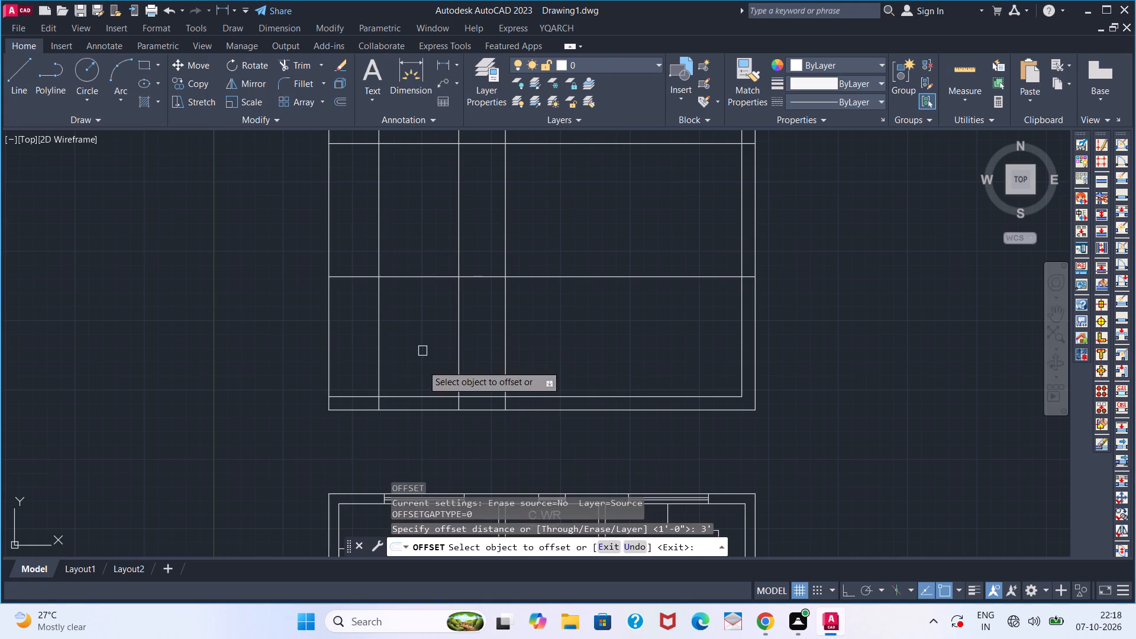
pyautogui.click(421, 393)
pyautogui.click(422, 372)
pyautogui.press('space')
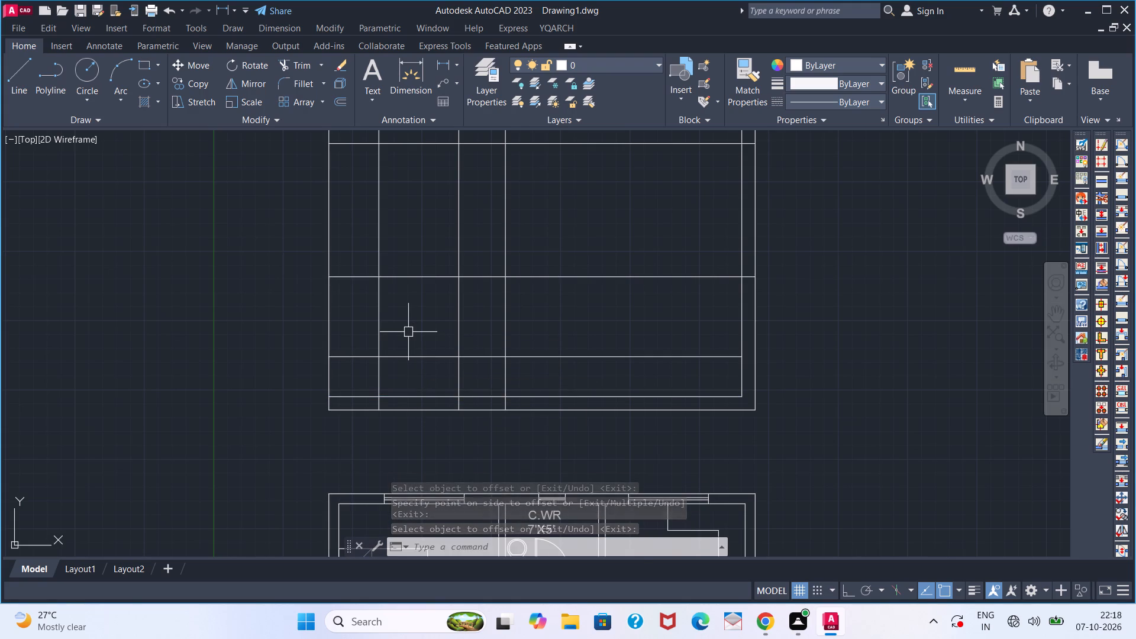
# Offset the new 3' sill line upward by 4' to mark the window head height.
pyautogui.press('o')
pyautogui.press('Return')
pyautogui.press('4')
pyautogui.press("'")
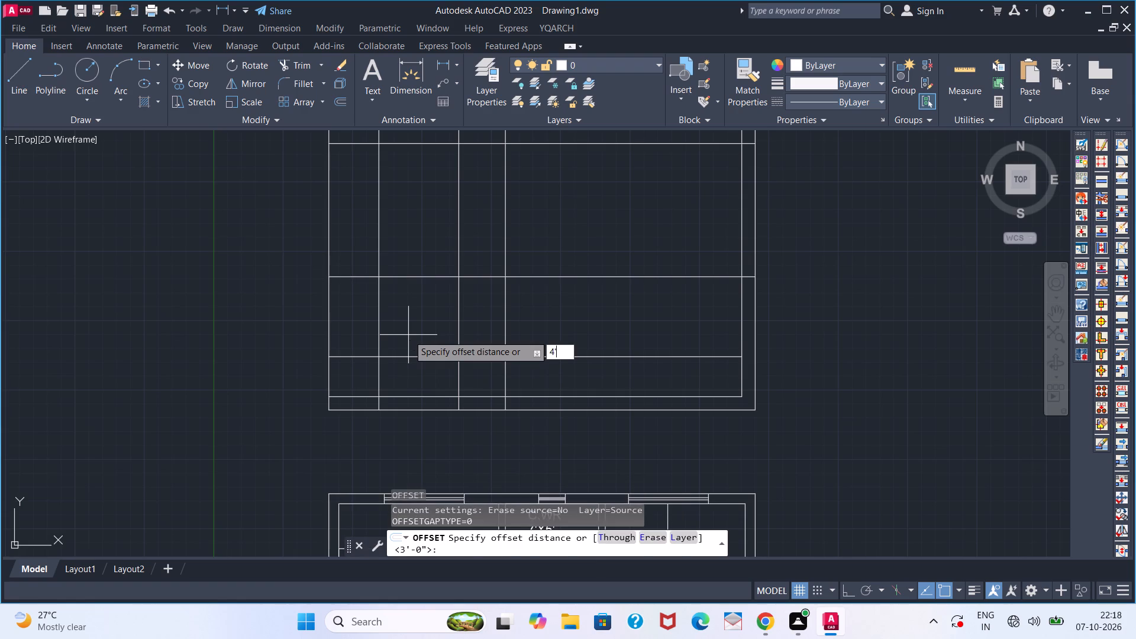
pyautogui.press('Return')
pyautogui.click(413, 353)
pyautogui.click(414, 332)
pyautogui.press('space')
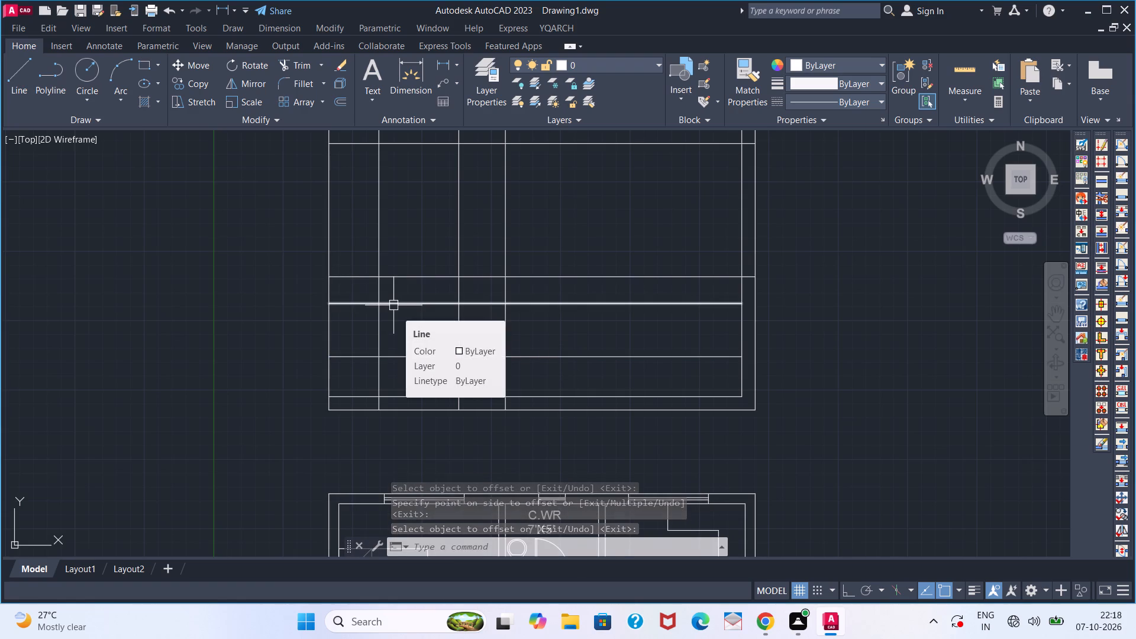
# Draw a window rectangle between the sill and head lines, spanning the two projected verticals nearest the elevation's left edge.
pyautogui.write('REC')
pyautogui.press('space')
pyautogui.click(381, 308)
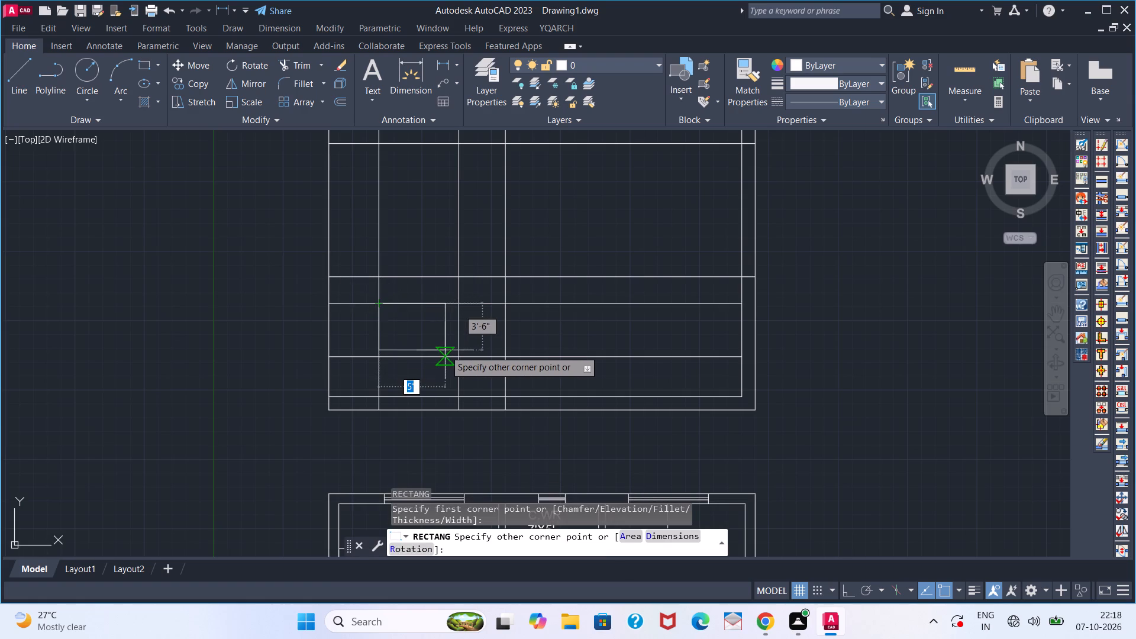
pyautogui.click(453, 353)
pyautogui.press('space')
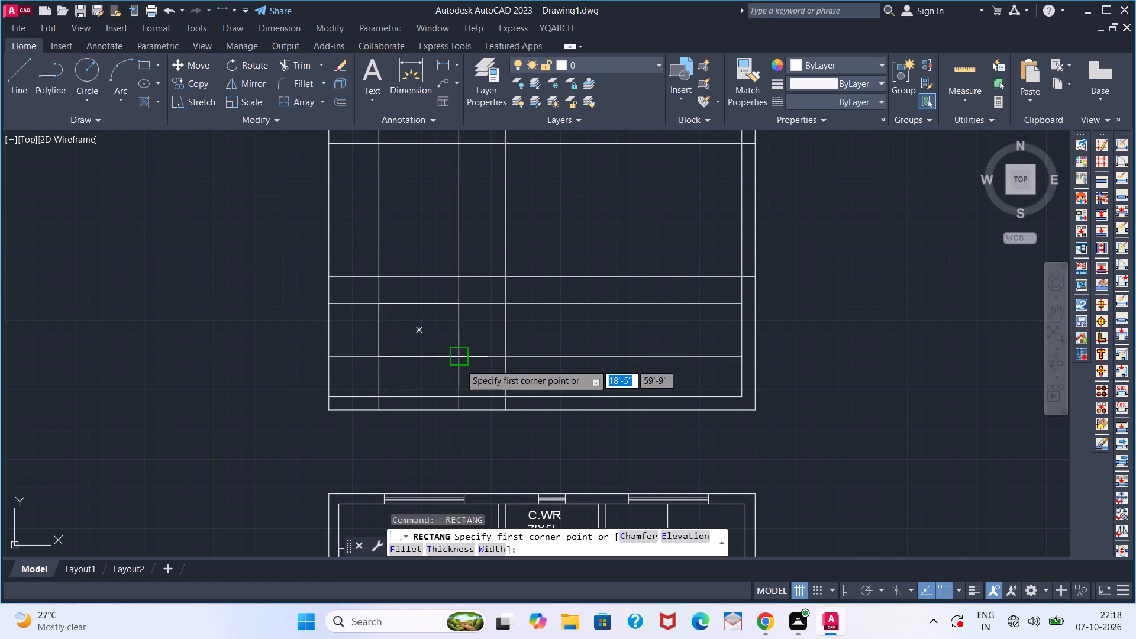
pyautogui.press('Escape')
# Erase the two projected verticals and the sill and head lines around the window rectangle.
pyautogui.click(456, 378)
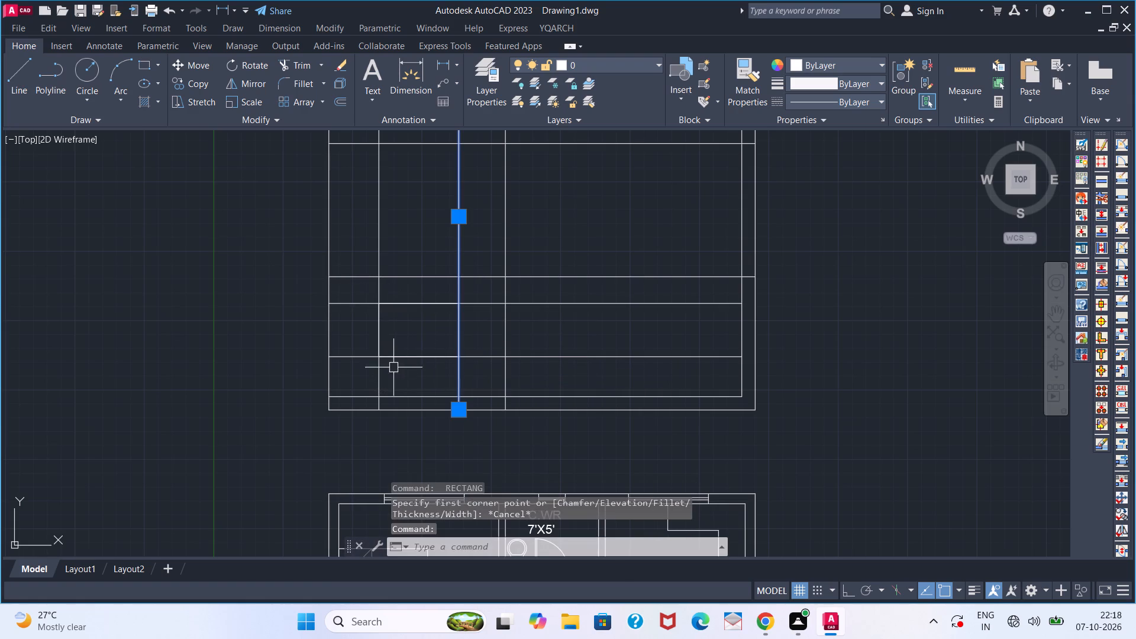
pyautogui.click(382, 371)
pyautogui.click(366, 350)
pyautogui.click(360, 367)
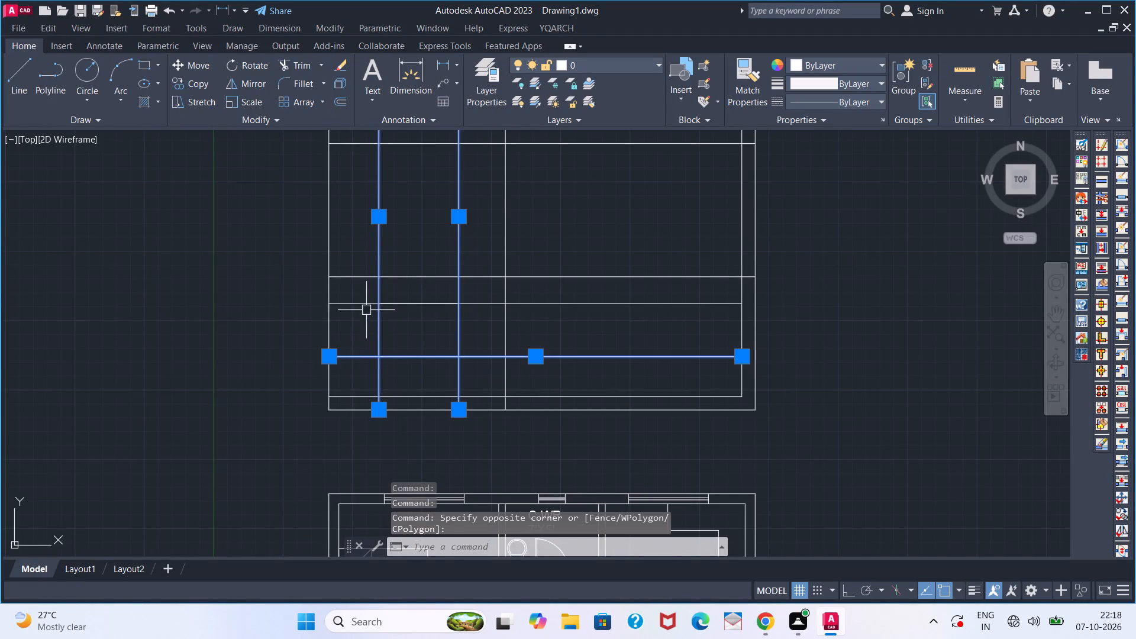
pyautogui.click(366, 310)
pyautogui.click(362, 302)
pyautogui.press('Delete')
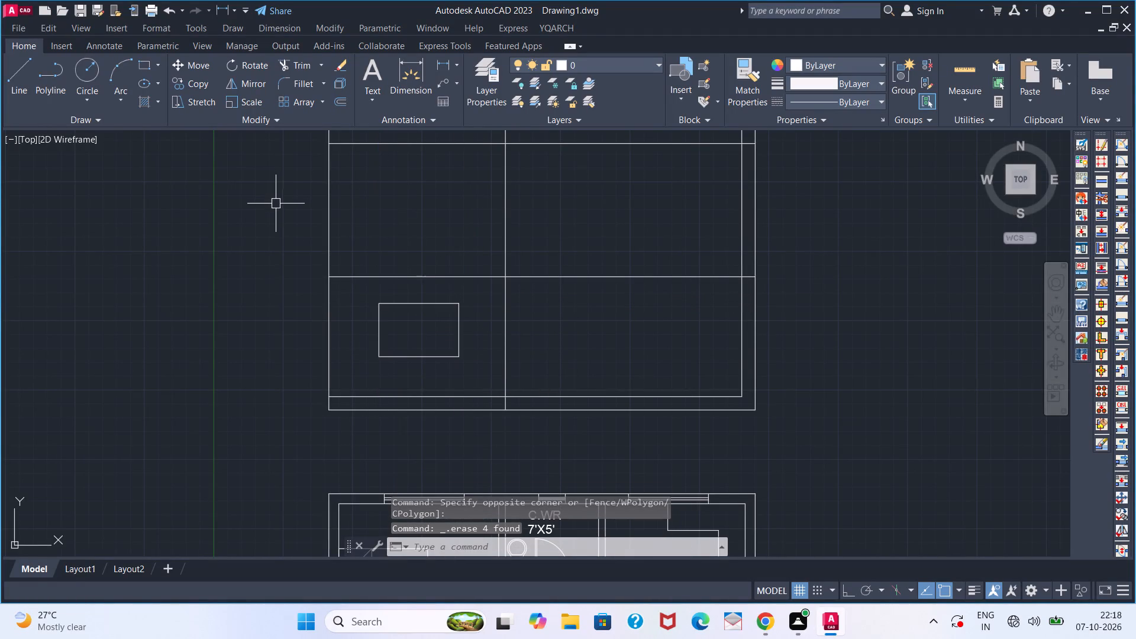
# Insert the Imperial Aluminum Window elevation block at the window rectangle's lower-left corner.
pyautogui.hotkey('ctrl', '2')
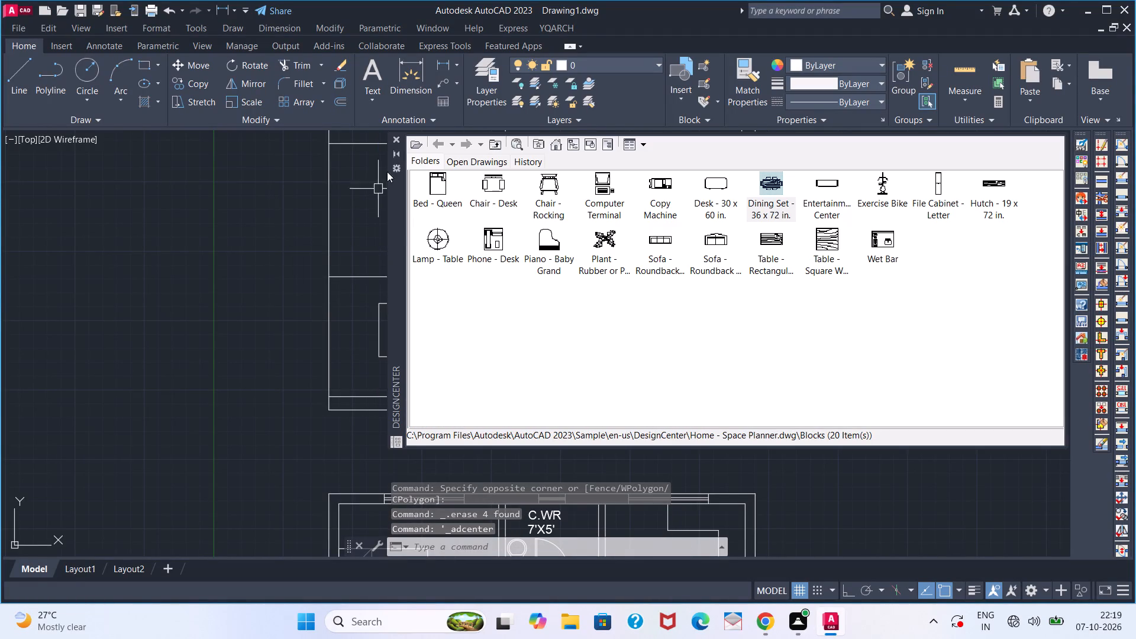
pyautogui.click(393, 137)
pyautogui.hotkey('ctrl', '3')
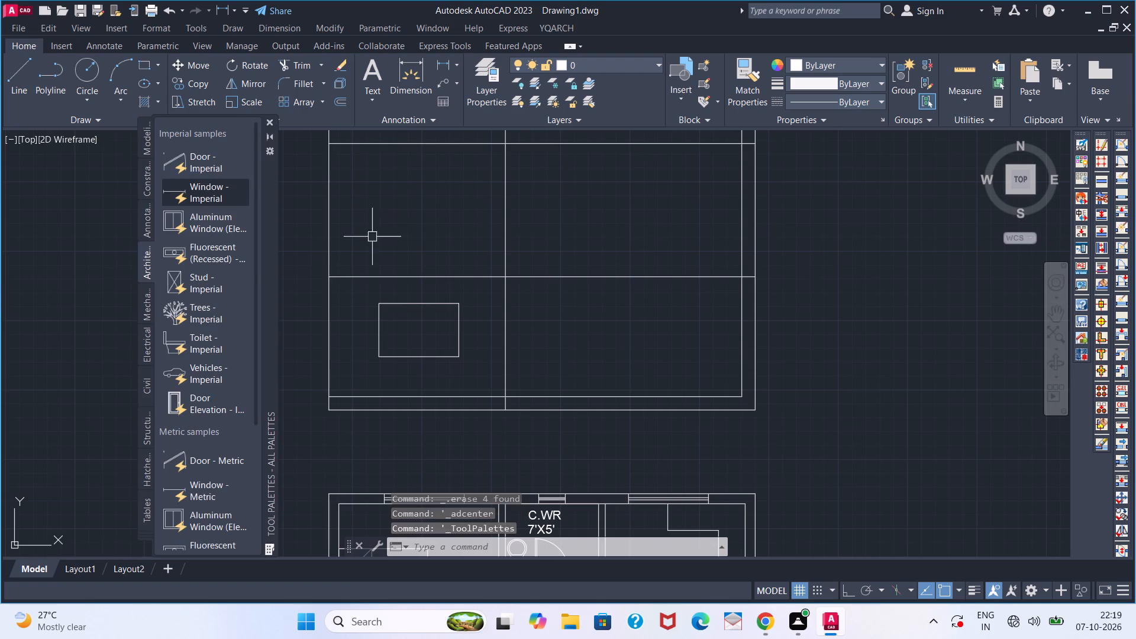
pyautogui.click(206, 217)
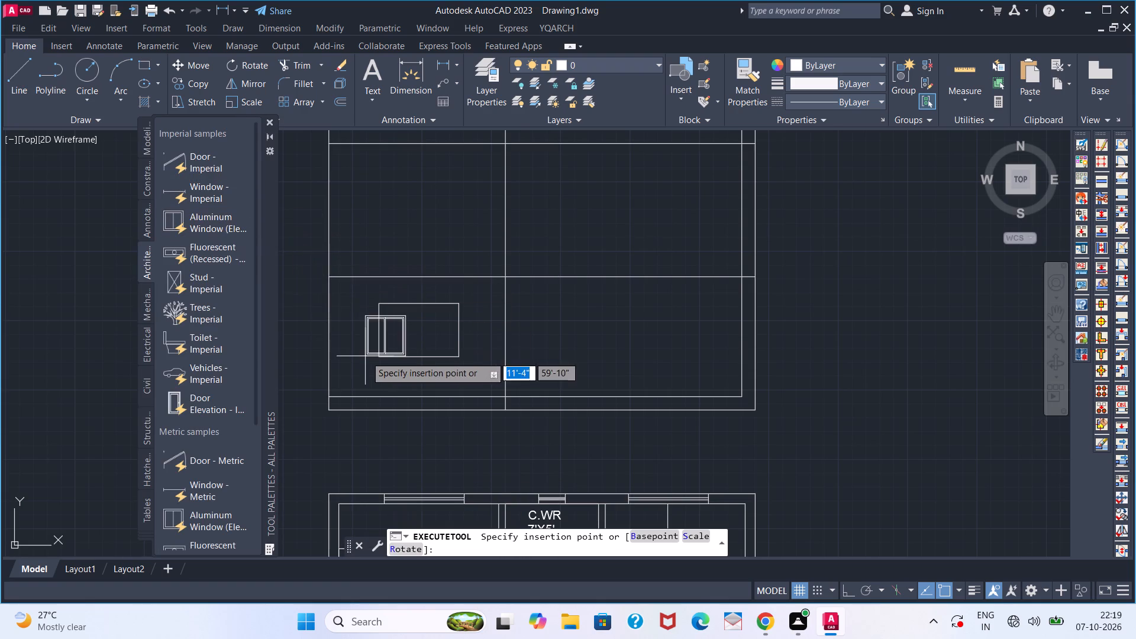
pyautogui.click(376, 351)
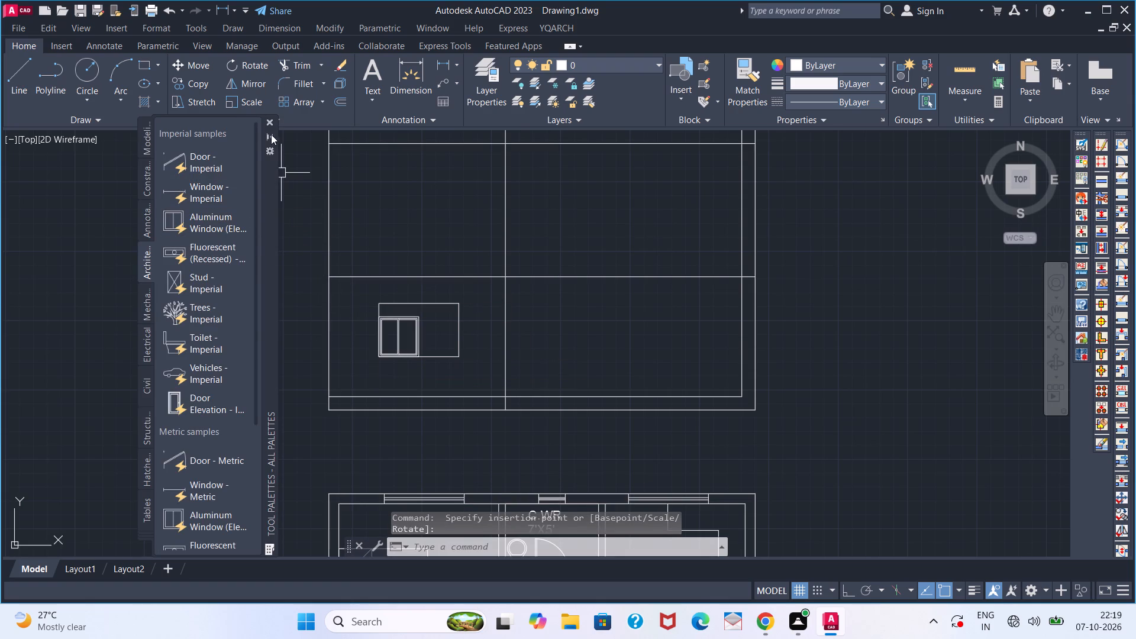
pyautogui.click(270, 117)
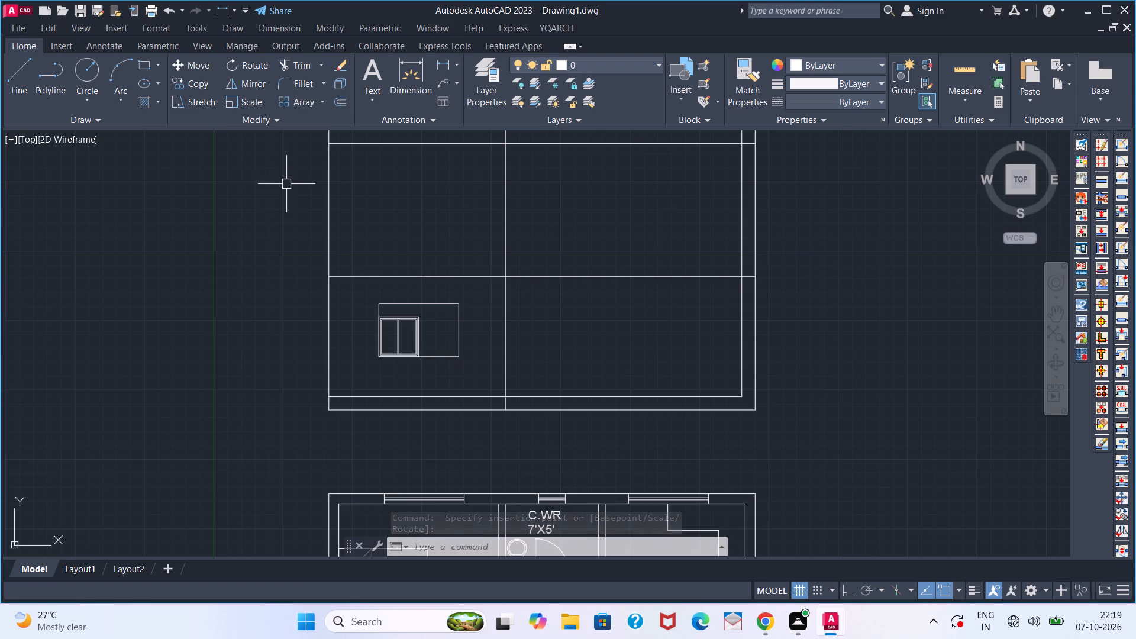
# Stretch the window block to 5' wide and up to the rectangle's top edge, 4' high.
pyautogui.scroll(2, 421, 331)
pyautogui.click(411, 330)
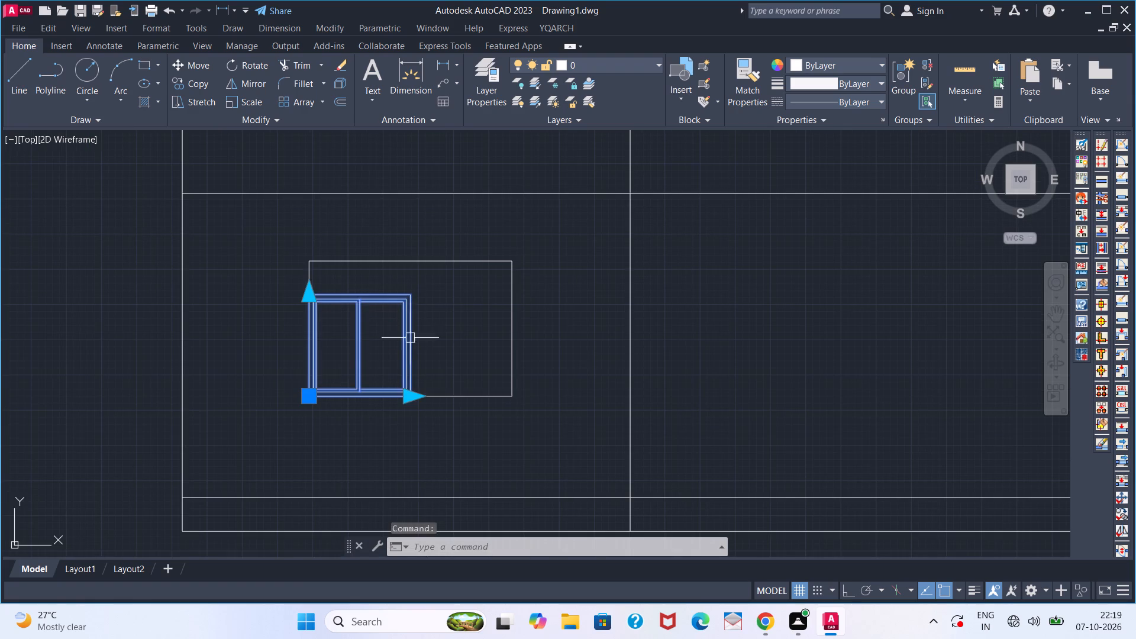
pyautogui.click(411, 401)
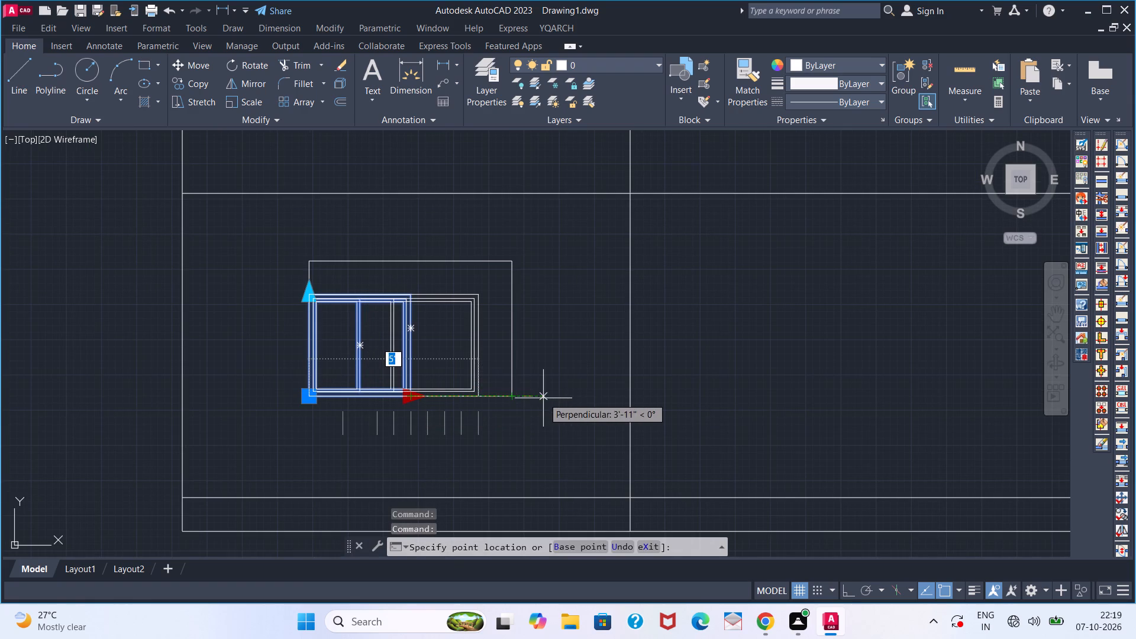
pyautogui.click(577, 405)
pyautogui.click(305, 290)
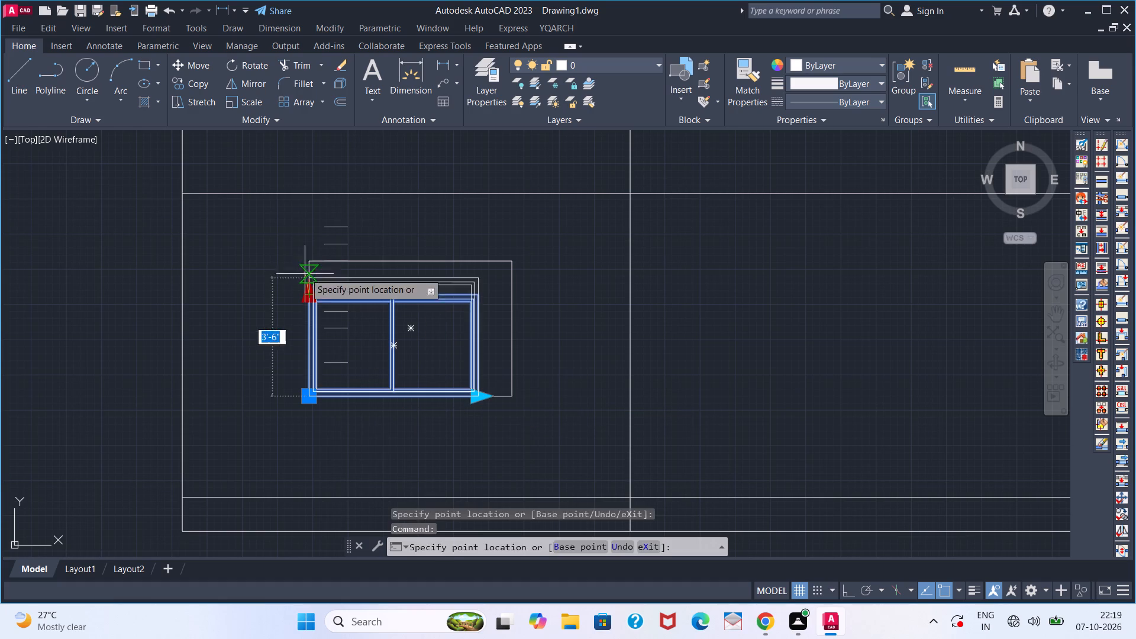
pyautogui.click(304, 264)
pyautogui.click(473, 393)
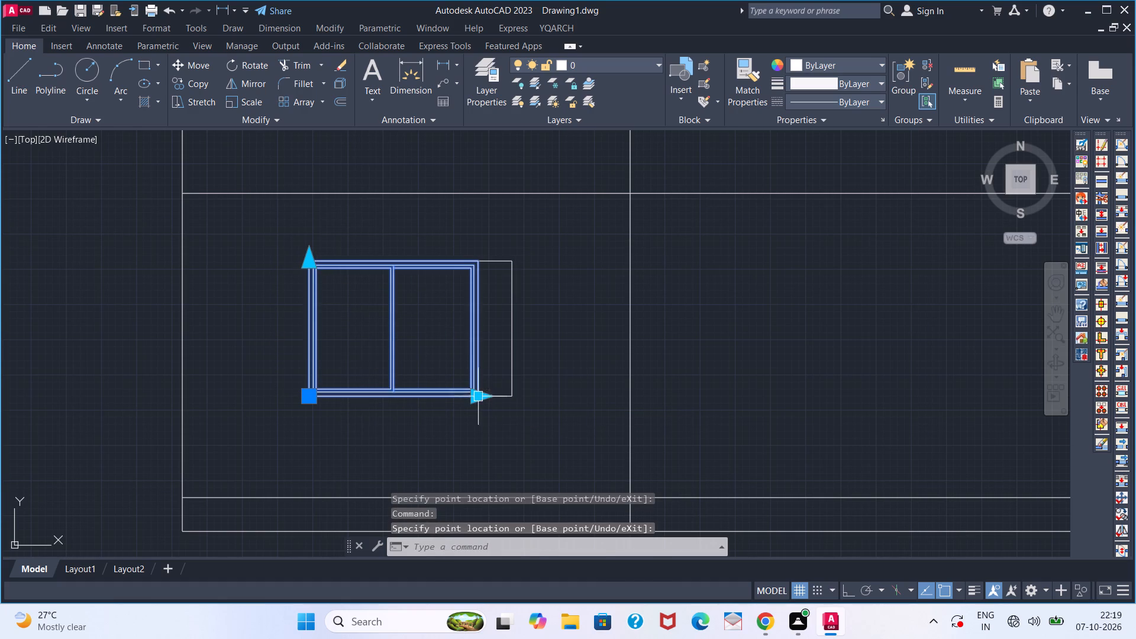
pyautogui.press('Escape')
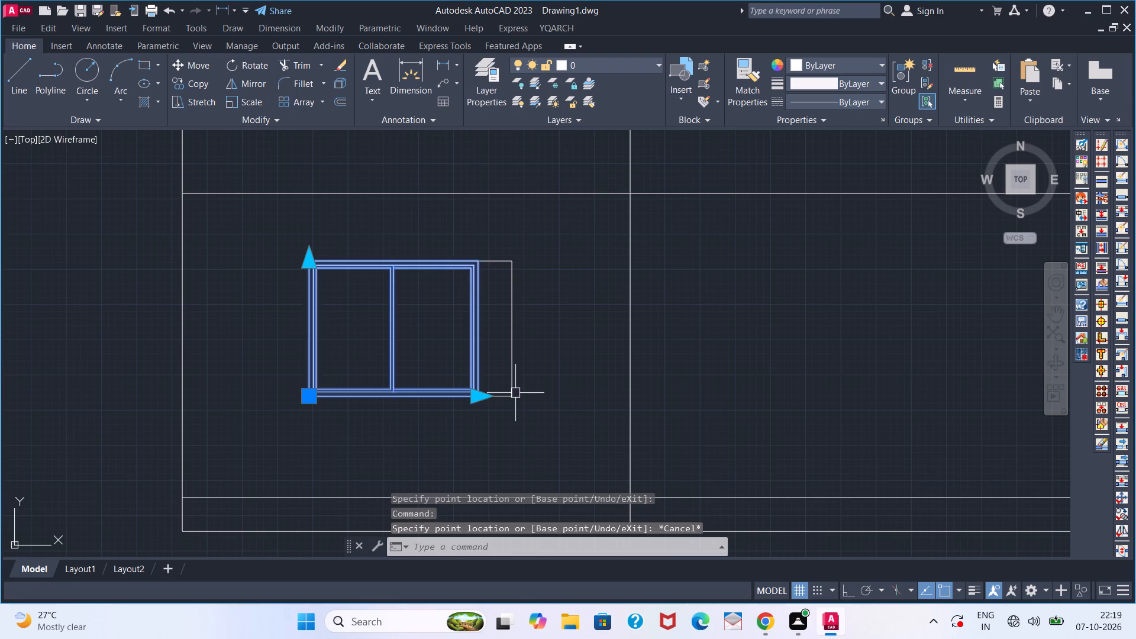
pyautogui.scroll(-2, 412, 412)
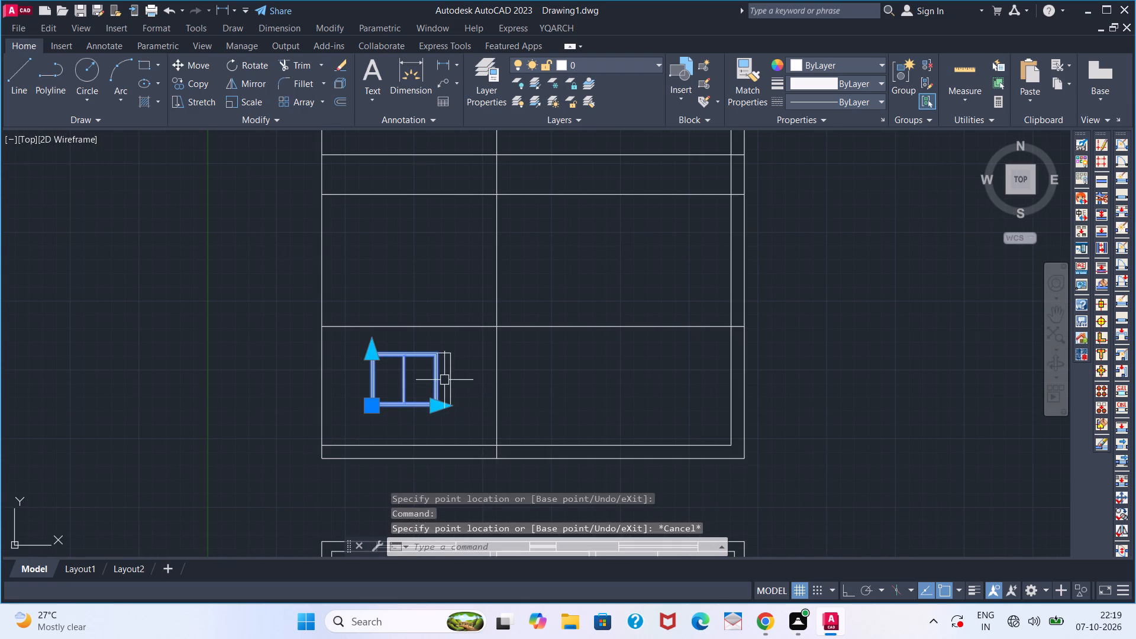
pyautogui.press('Escape')
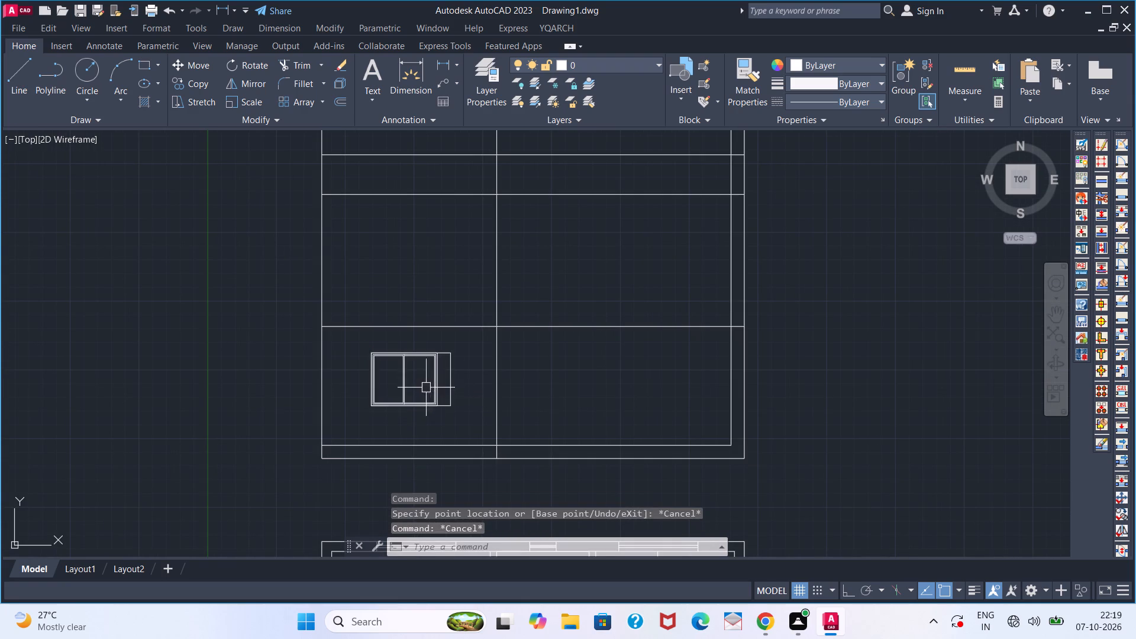
# Move the window block by its bottom midpoint to the midpoint of the rectangle's bottom edge.
pyautogui.scroll(1, 415, 384)
pyautogui.click(392, 379)
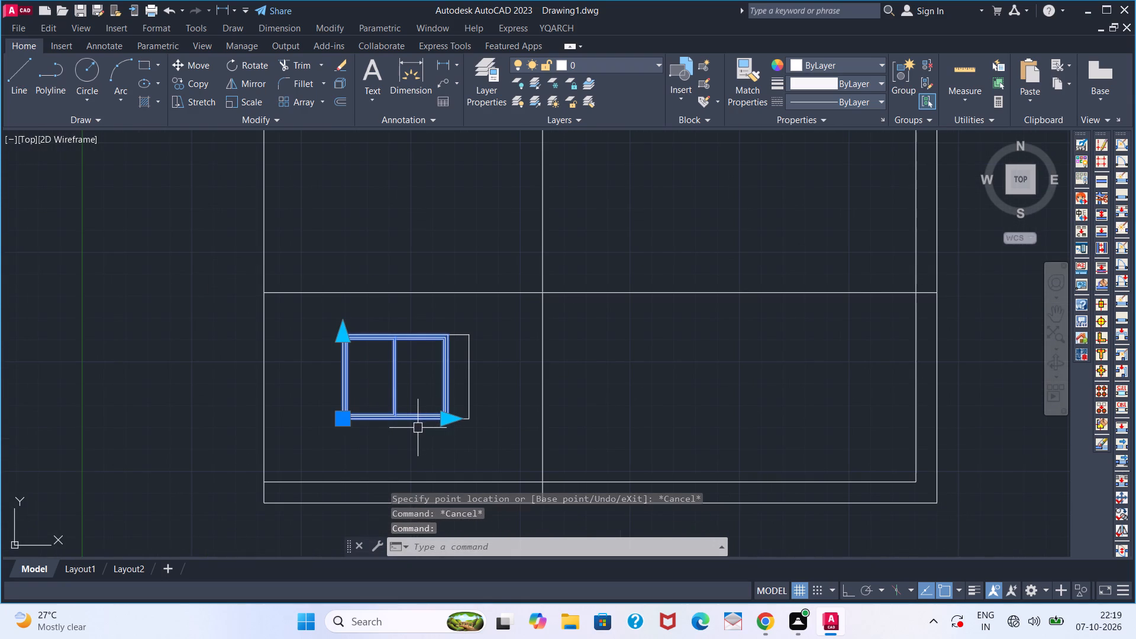
pyautogui.press('m')
pyautogui.press('Return')
pyautogui.click(397, 420)
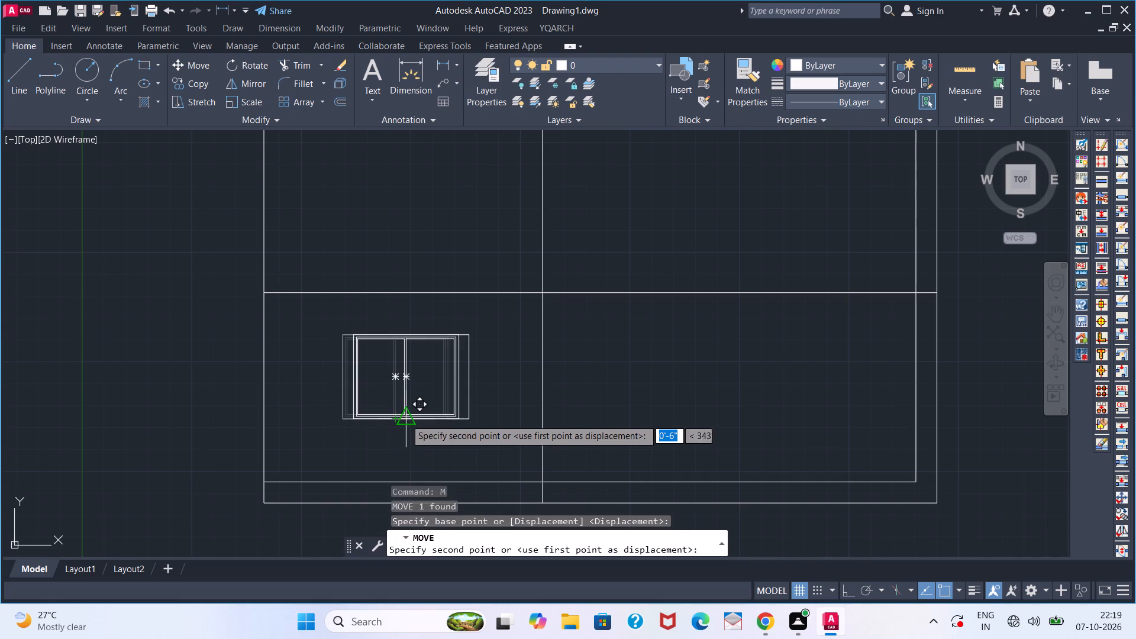
pyautogui.click(409, 417)
pyautogui.press('space')
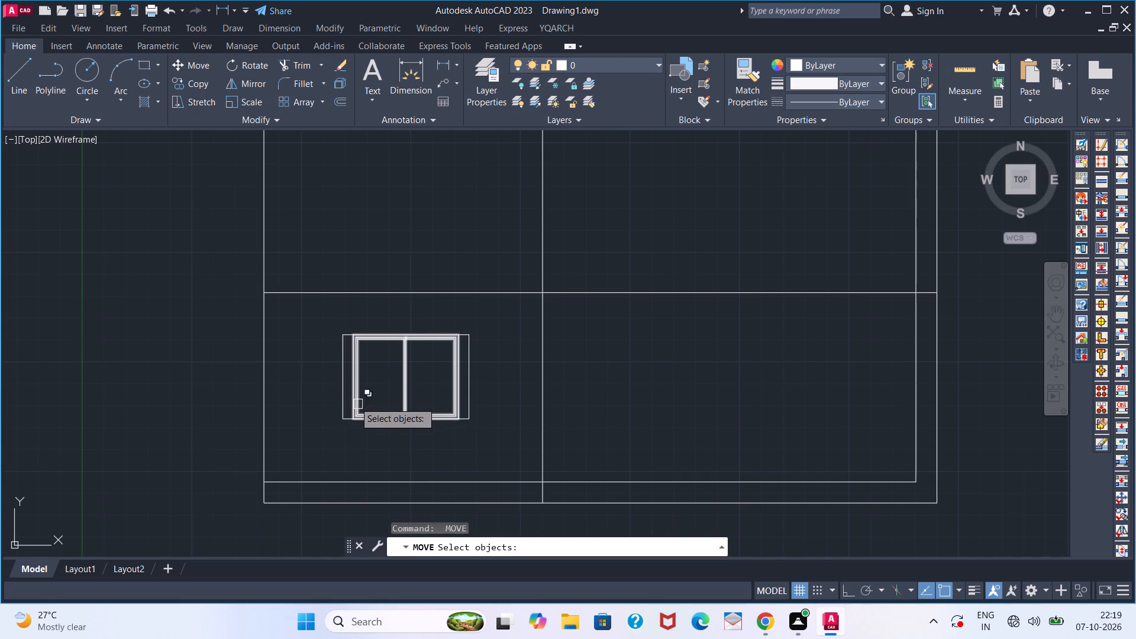
pyautogui.press('Escape')
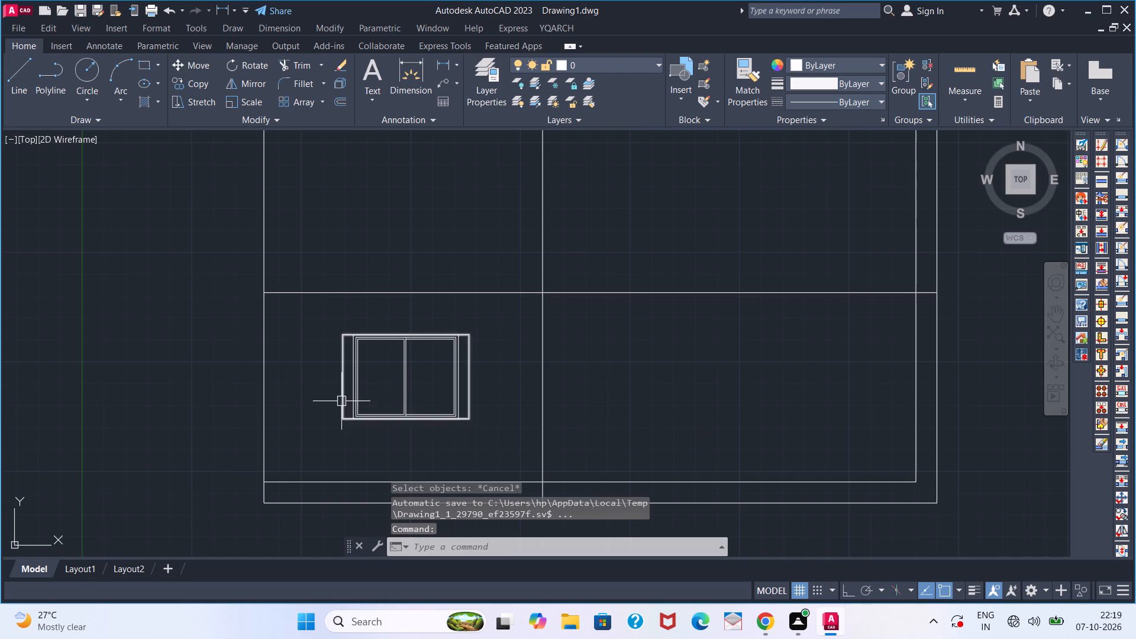
# Erase the guide rectangle around the window block.
pyautogui.click(341, 401)
pyautogui.press('Delete')
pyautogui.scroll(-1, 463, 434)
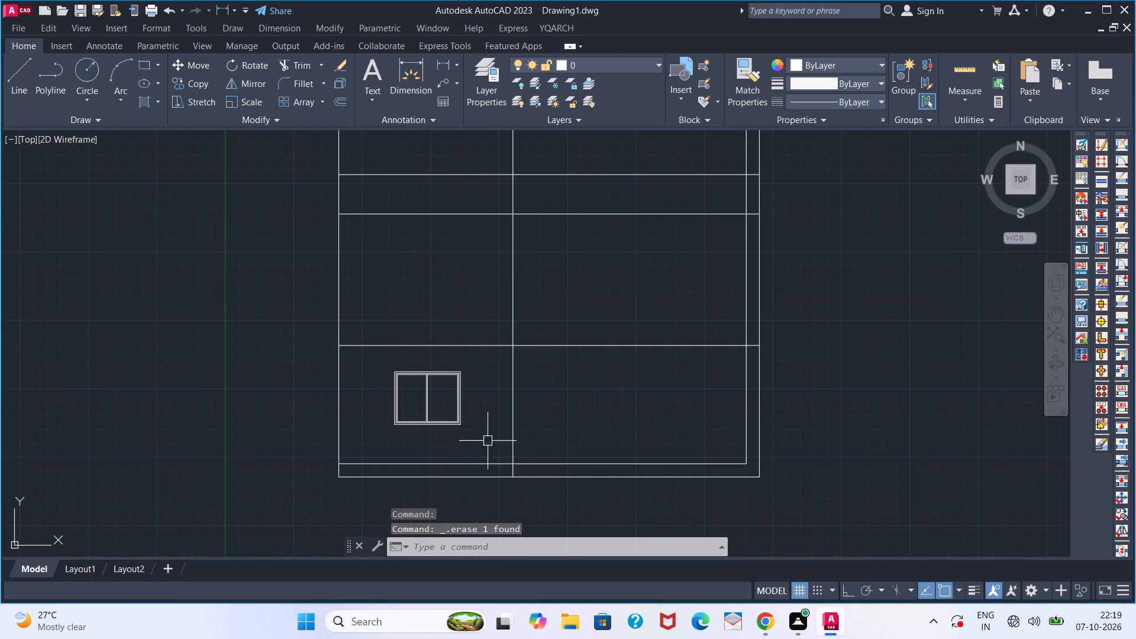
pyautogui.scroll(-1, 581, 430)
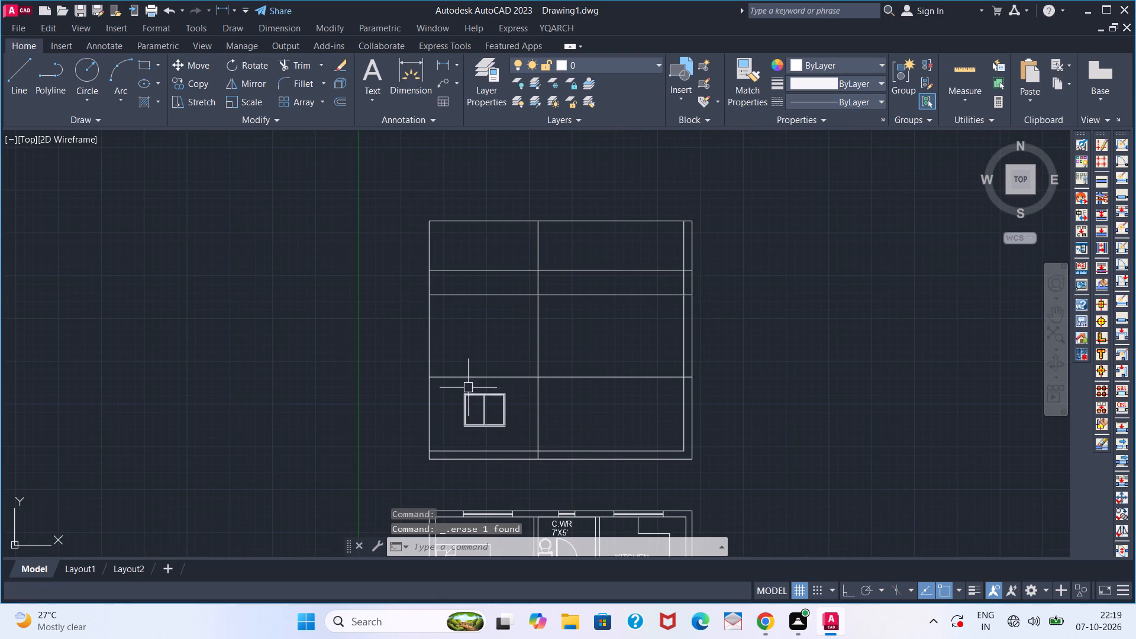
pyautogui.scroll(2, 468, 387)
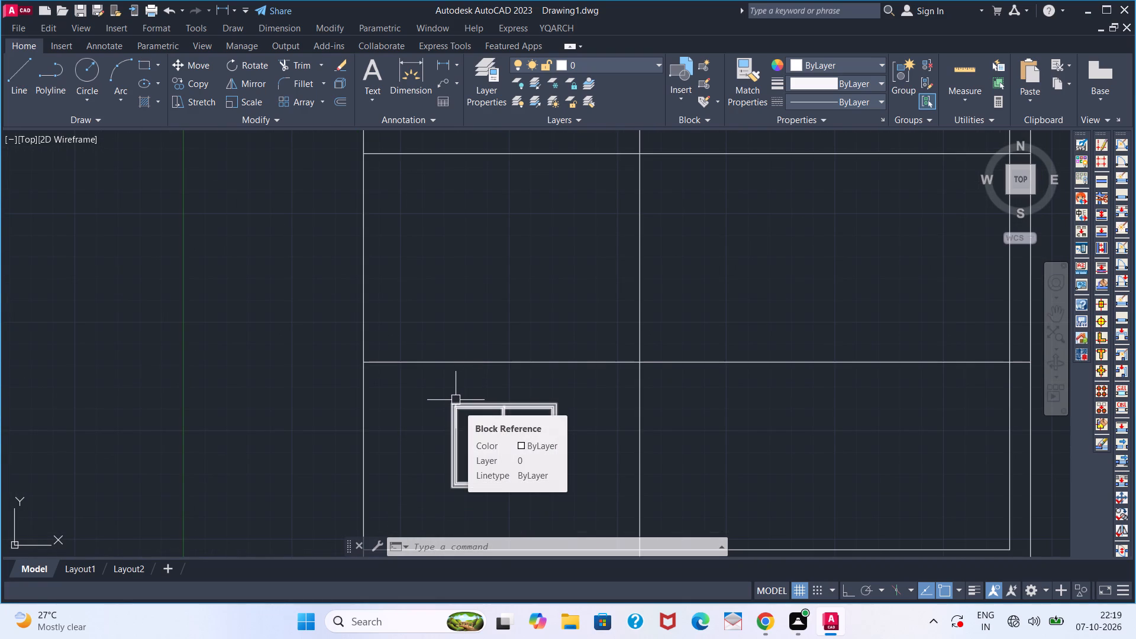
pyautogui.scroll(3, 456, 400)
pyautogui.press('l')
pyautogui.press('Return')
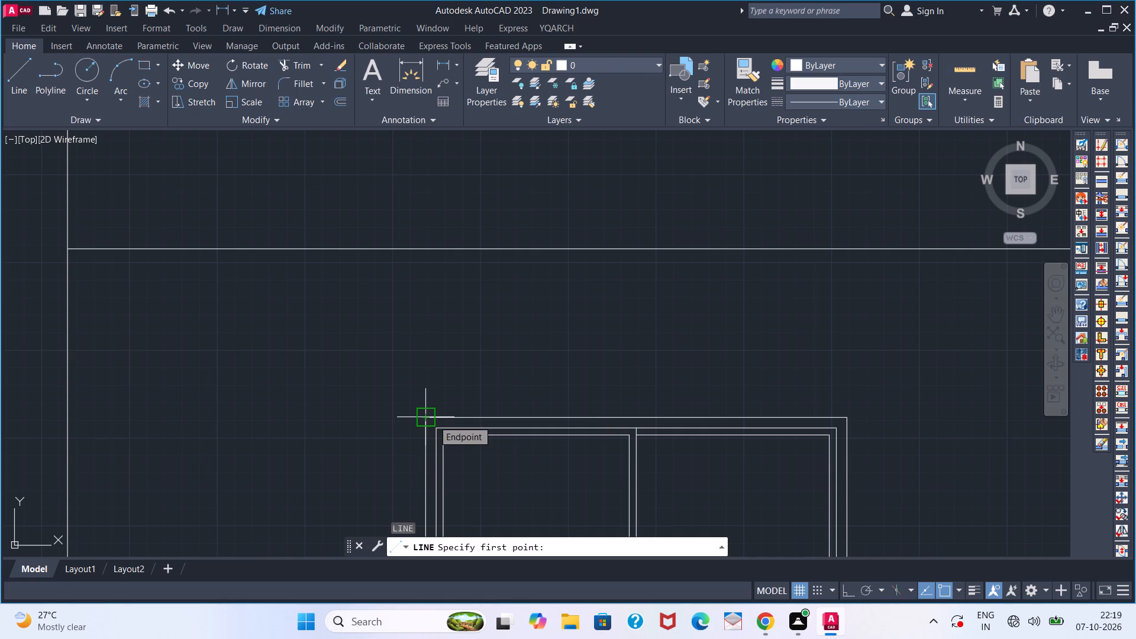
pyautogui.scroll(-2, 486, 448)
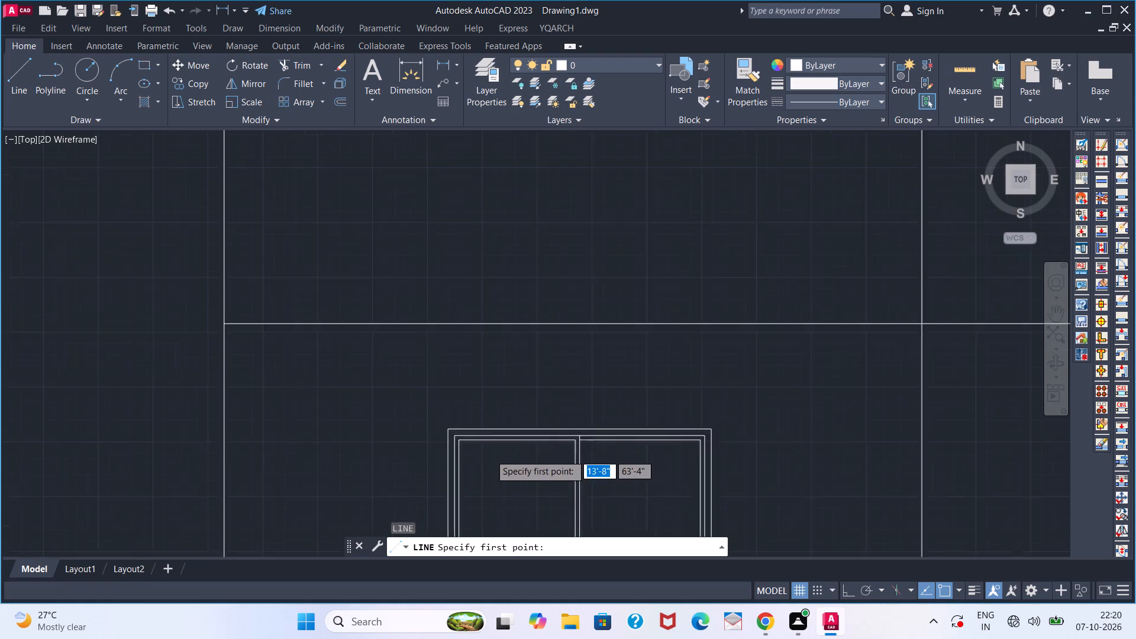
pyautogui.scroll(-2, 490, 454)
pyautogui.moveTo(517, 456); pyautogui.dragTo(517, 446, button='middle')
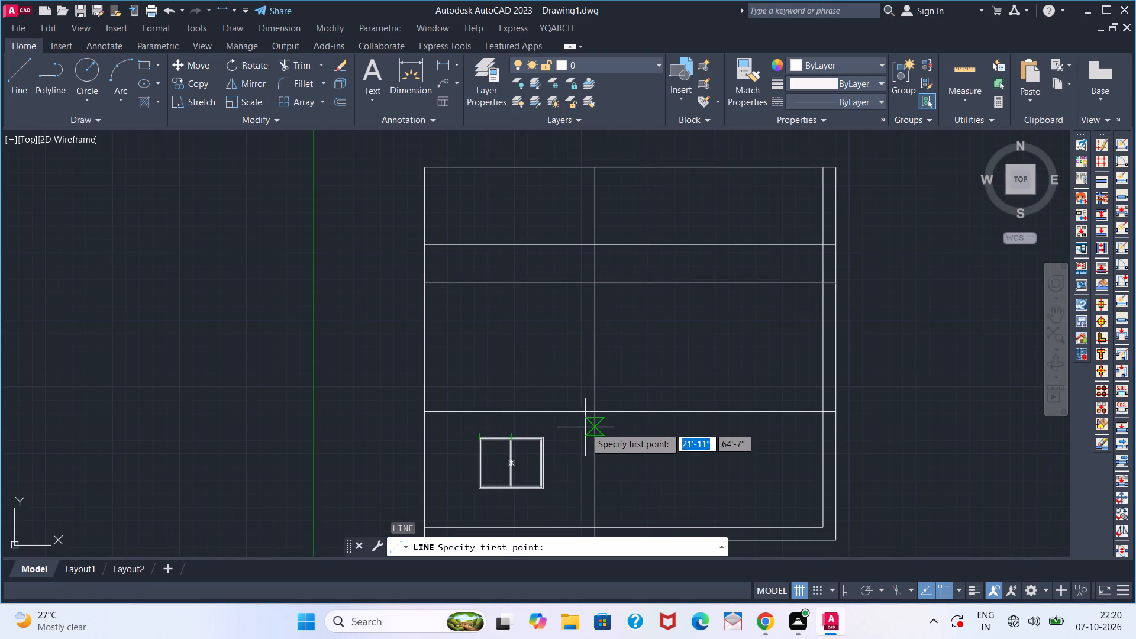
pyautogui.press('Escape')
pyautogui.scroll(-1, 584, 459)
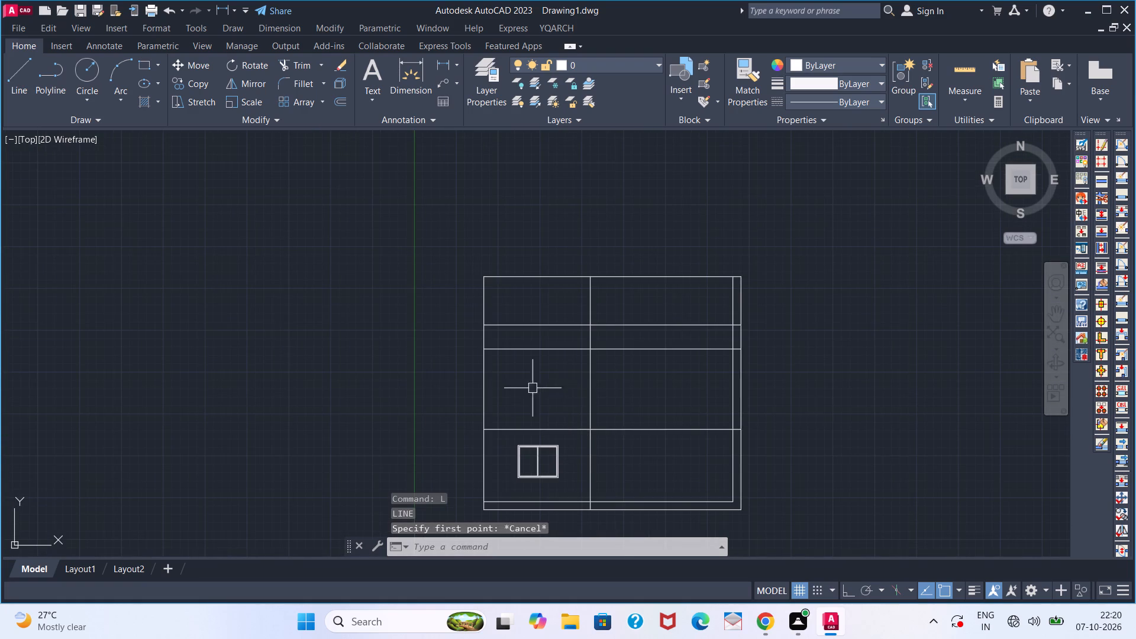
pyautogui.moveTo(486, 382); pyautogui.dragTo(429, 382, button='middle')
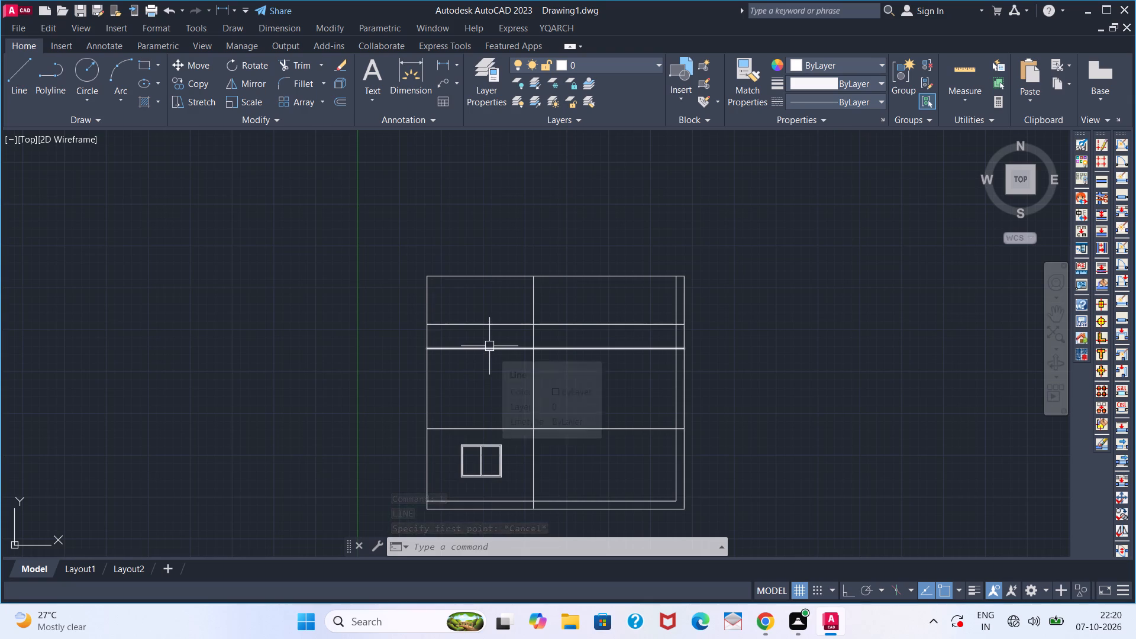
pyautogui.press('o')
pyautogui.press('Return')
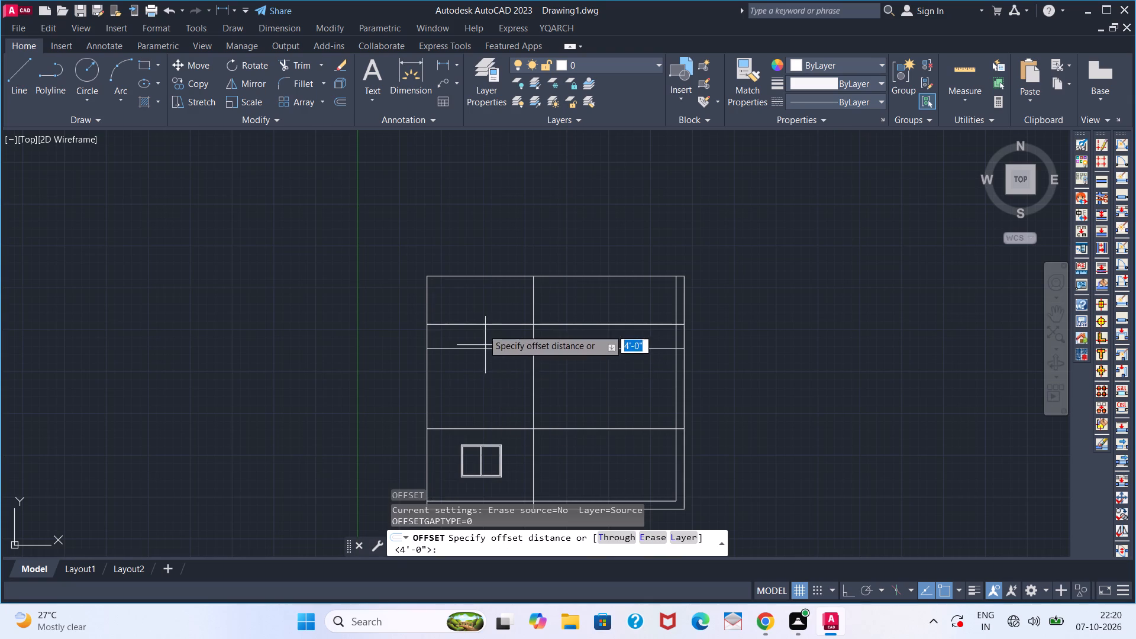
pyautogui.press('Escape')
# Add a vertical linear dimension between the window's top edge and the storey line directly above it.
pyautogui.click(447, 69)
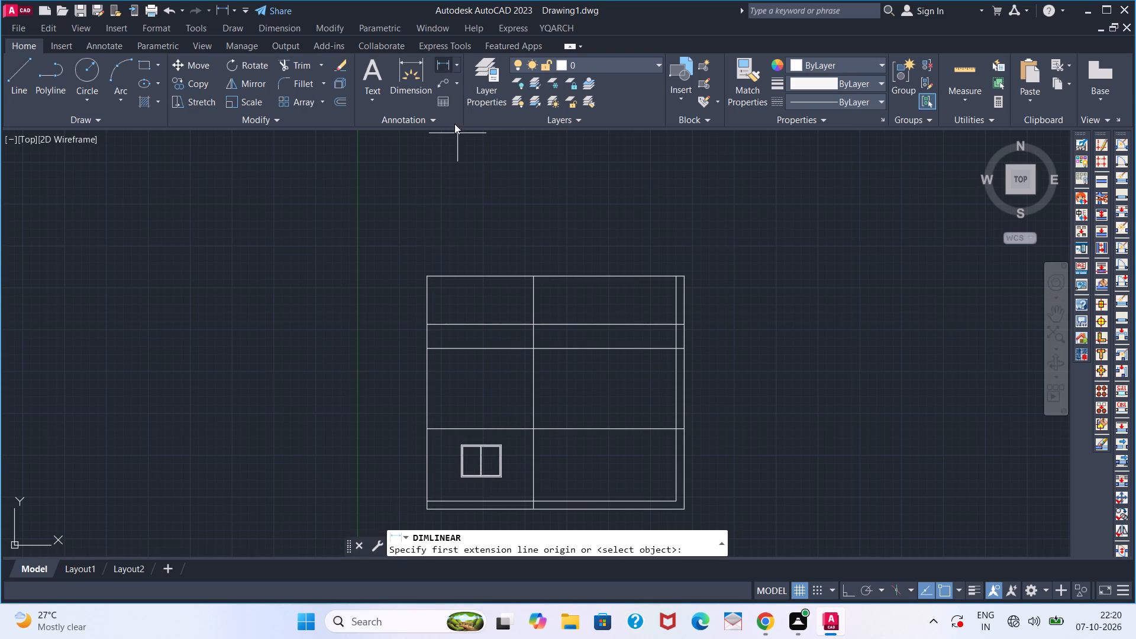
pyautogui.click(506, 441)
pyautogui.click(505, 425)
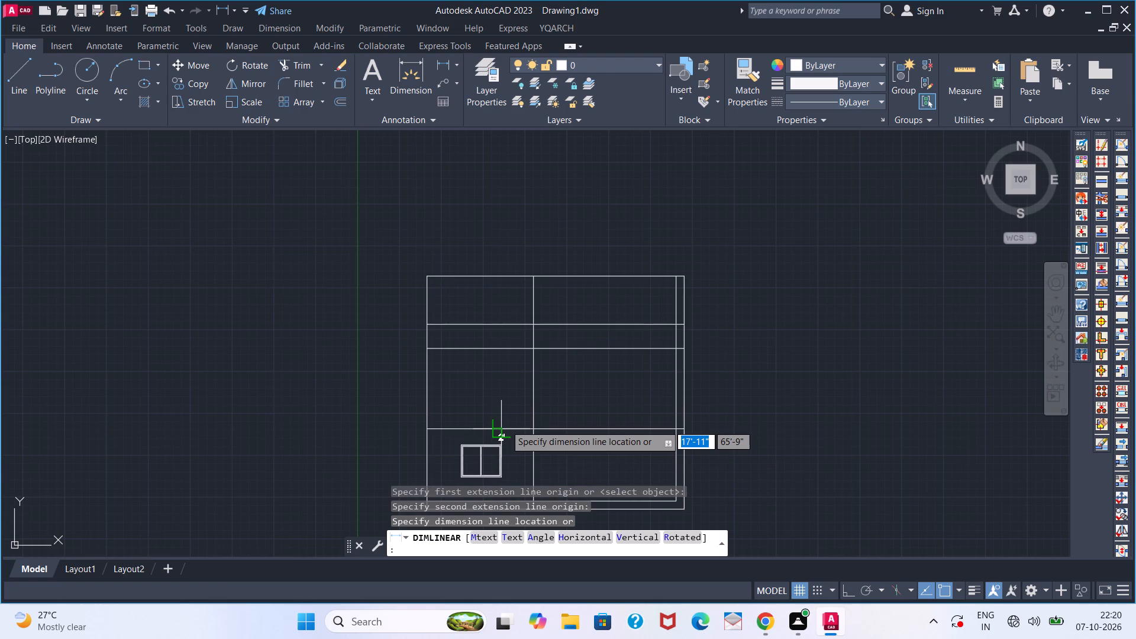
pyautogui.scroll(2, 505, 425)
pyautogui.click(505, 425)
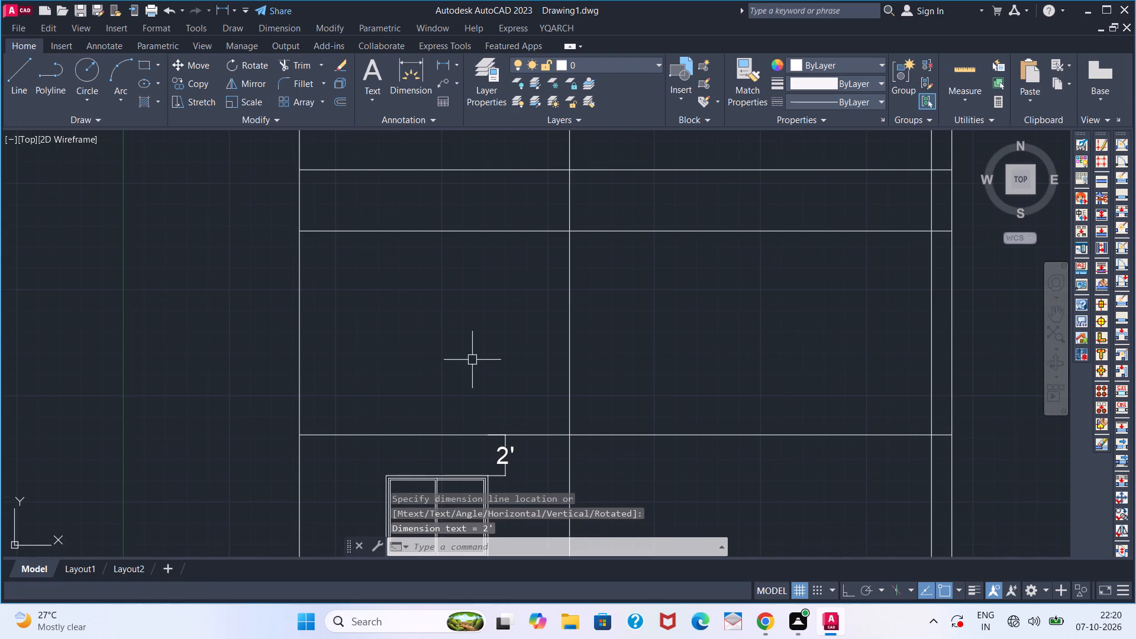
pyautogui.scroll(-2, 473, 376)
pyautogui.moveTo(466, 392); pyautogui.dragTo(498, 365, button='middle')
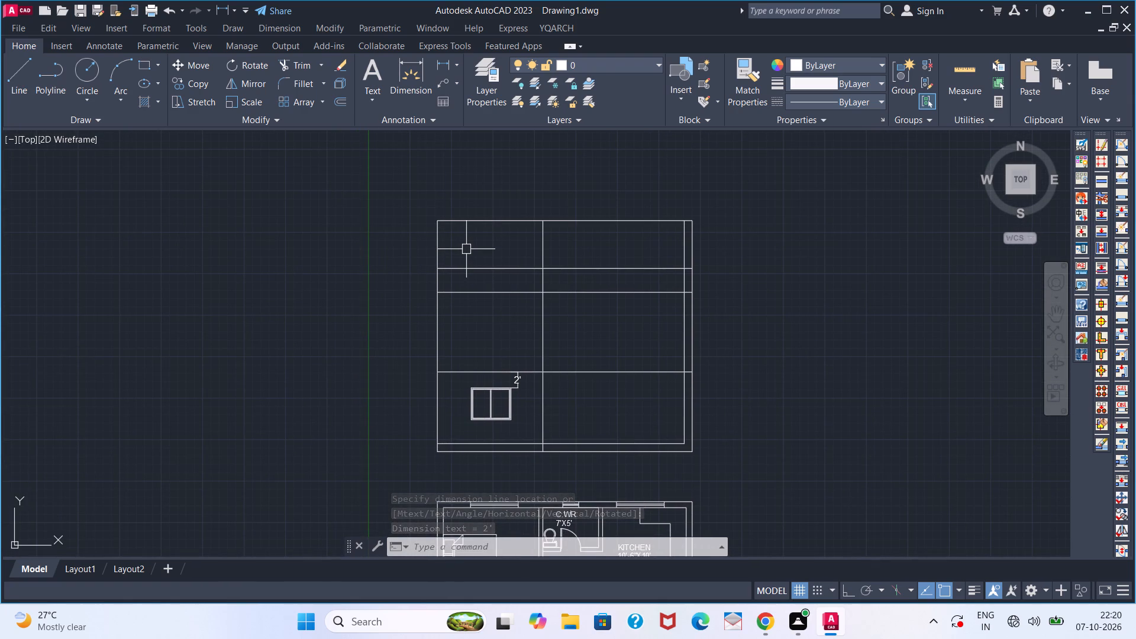
# Measure the vertical distance from the elevation's inner base line to the window's bottom edge with a linear dimension.
pyautogui.click(440, 63)
pyautogui.scroll(2, 525, 393)
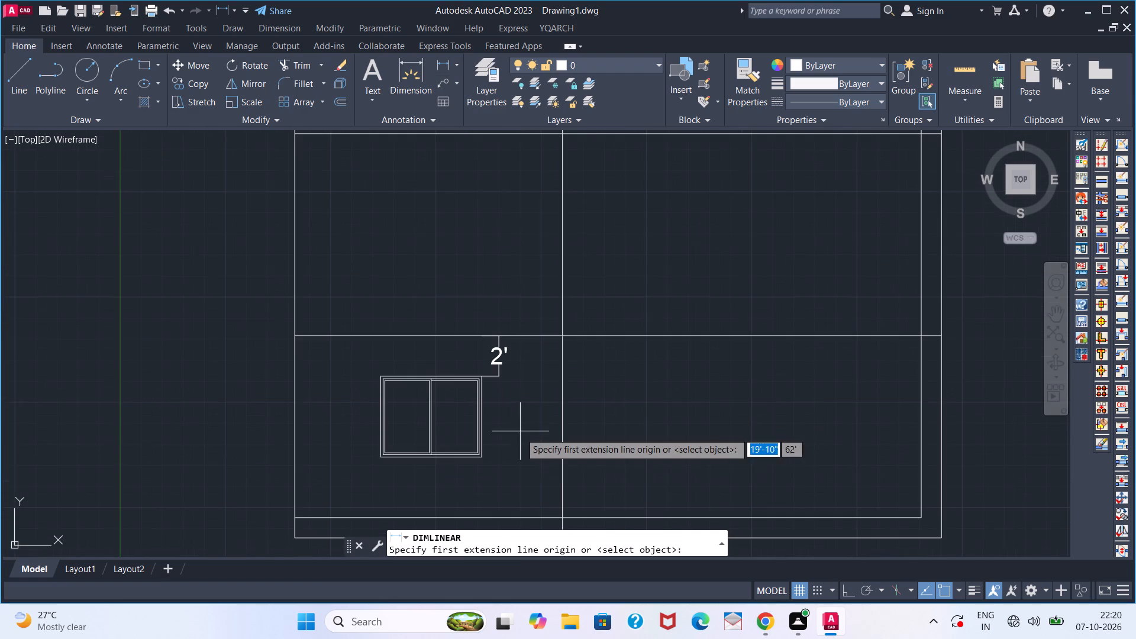
pyautogui.middleClick(504, 456)
pyautogui.moveTo(507, 451); pyautogui.dragTo(538, 390, button='middle')
pyautogui.moveTo(545, 378); pyautogui.dragTo(560, 351, button='middle')
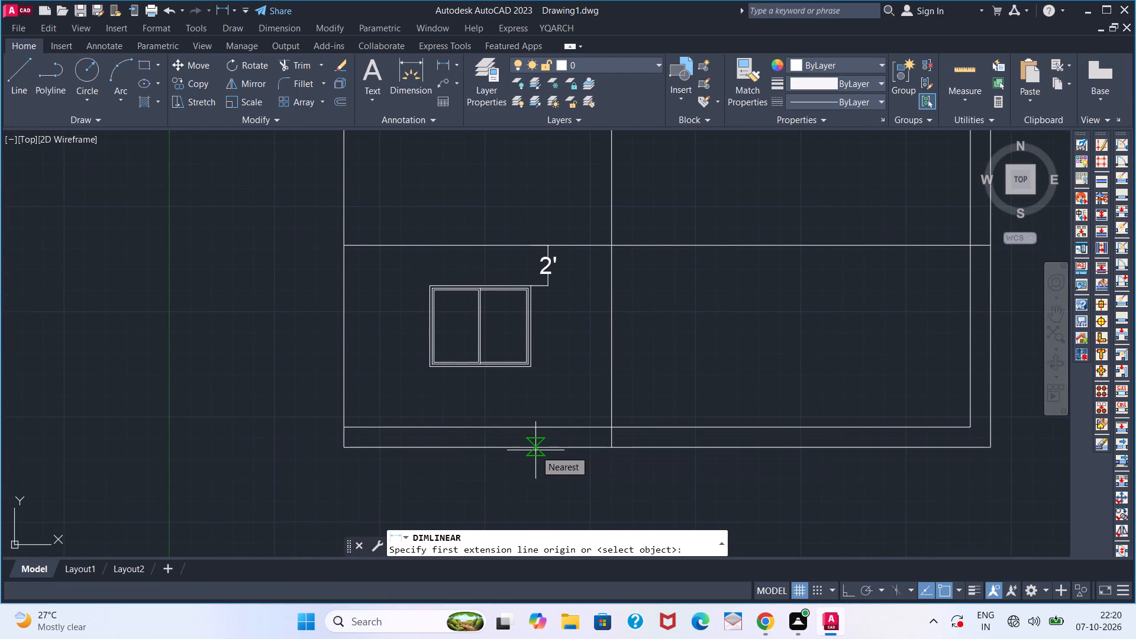
pyautogui.click(536, 428)
pyautogui.click(535, 371)
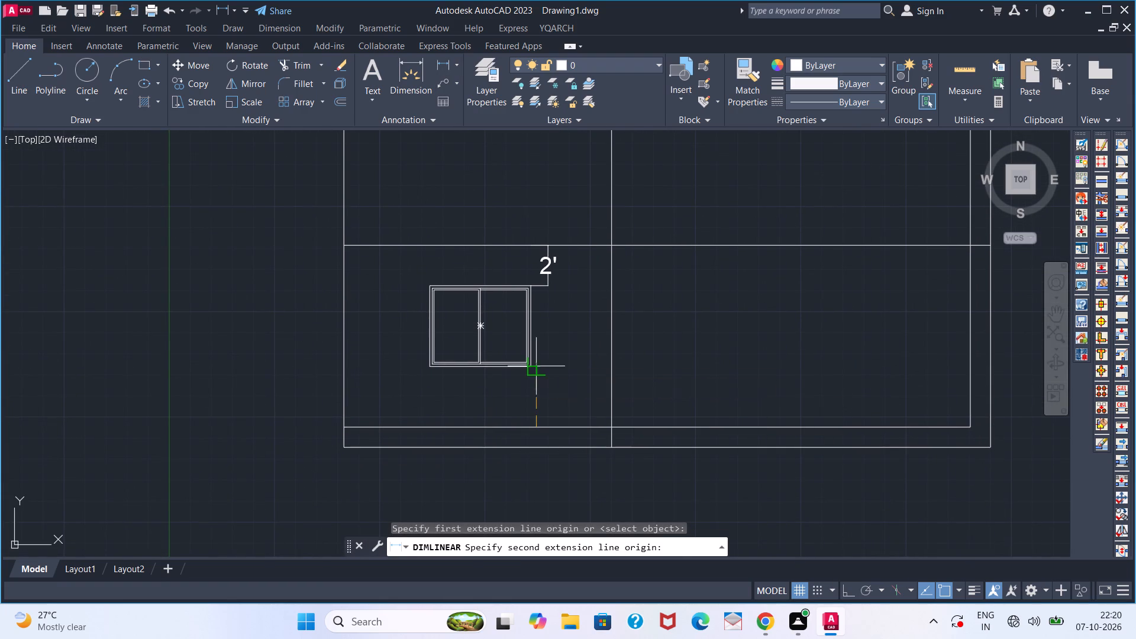
pyautogui.press('Escape')
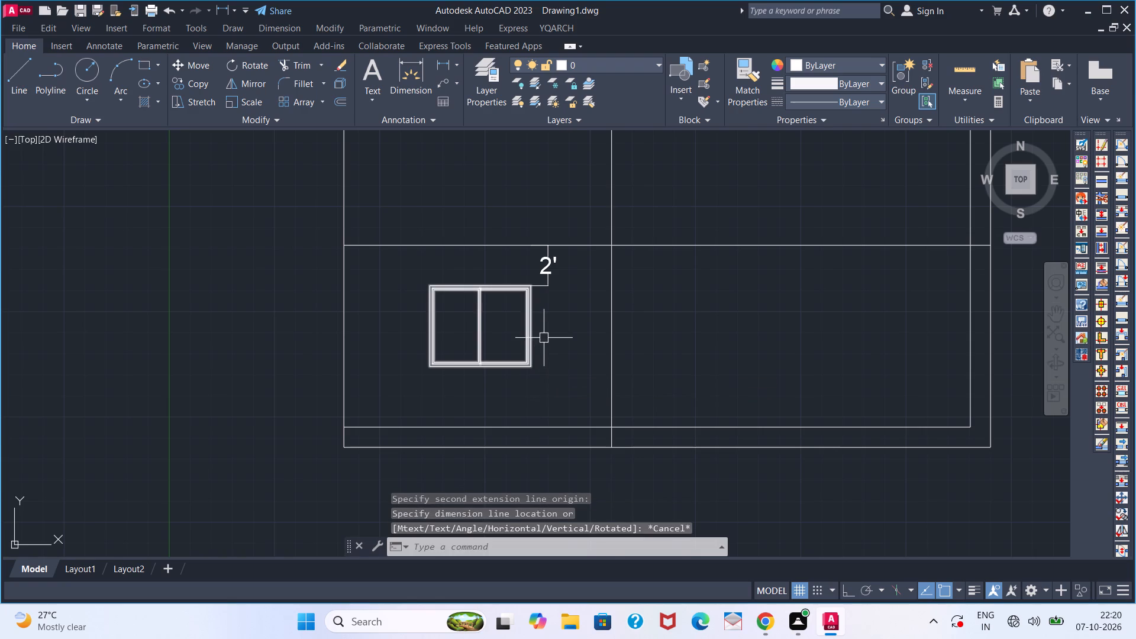
# Offset the storey line above the window 3' upward as a sill guide for the upper storey.
pyautogui.scroll(-1, 545, 333)
pyautogui.moveTo(515, 257); pyautogui.dragTo(472, 336, button='middle')
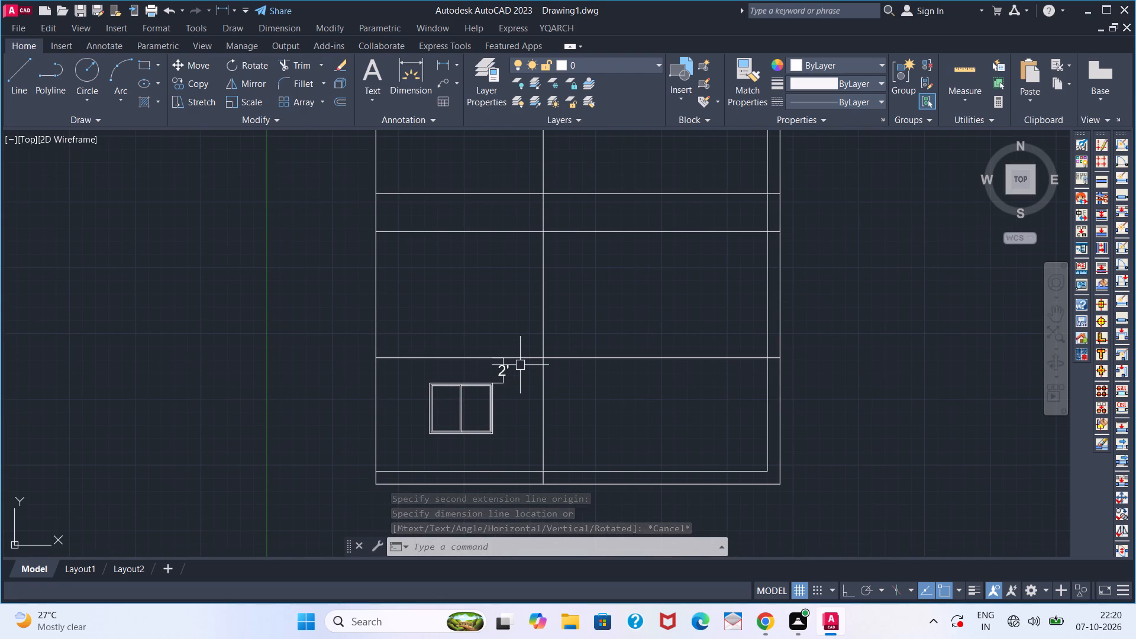
pyautogui.press('o')
pyautogui.press('Return')
pyautogui.press('3')
pyautogui.press("'")
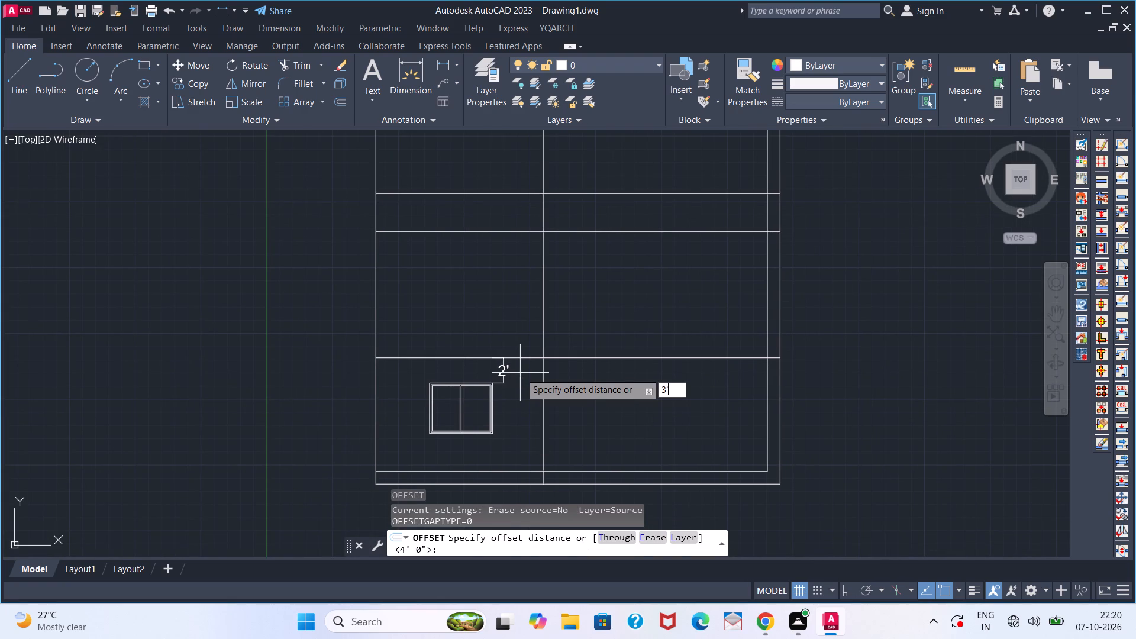
pyautogui.press('Return')
pyautogui.click(519, 362)
pyautogui.click(522, 332)
pyautogui.press('space')
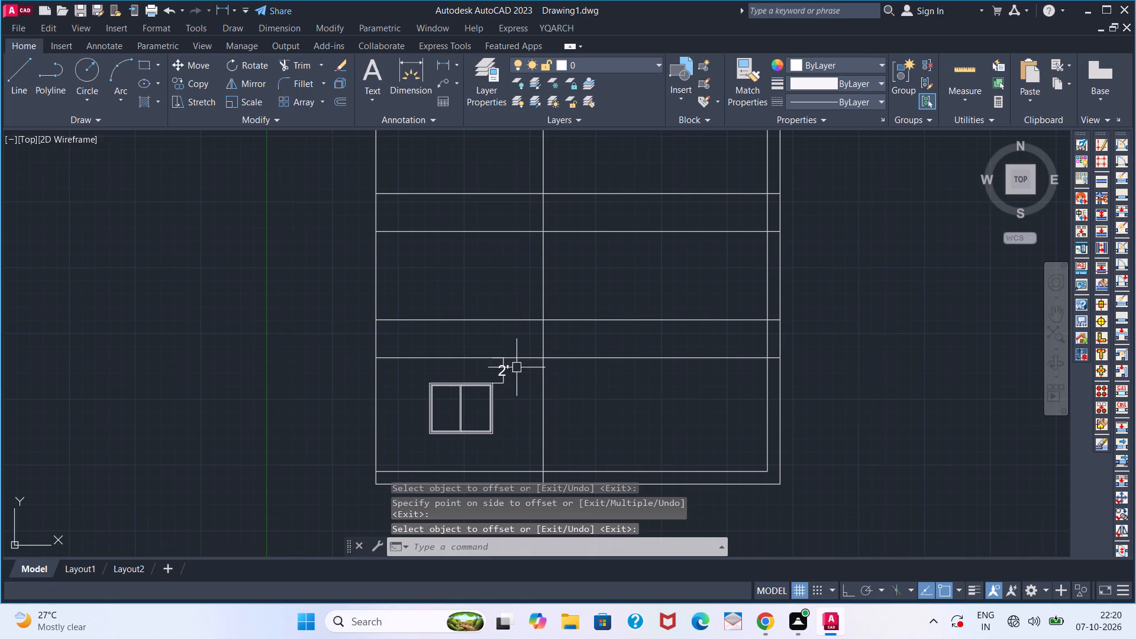
# Copy the window block from its lower-right corner straight up onto the 3' sill guide line.
pyautogui.click(496, 424)
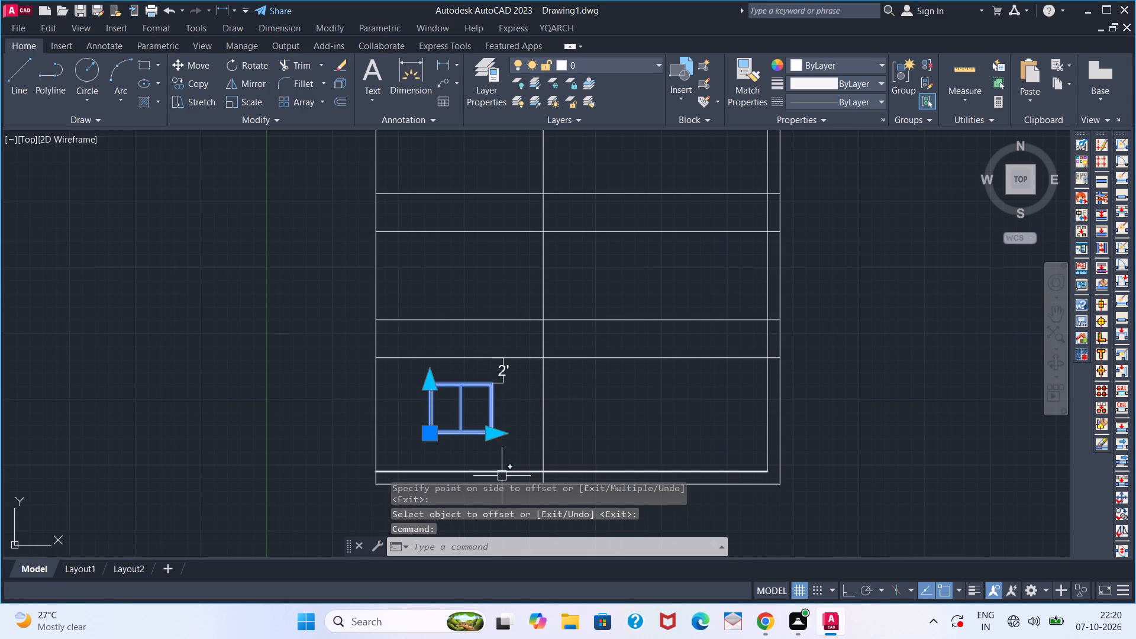
pyautogui.write('CO')
pyautogui.press('Return')
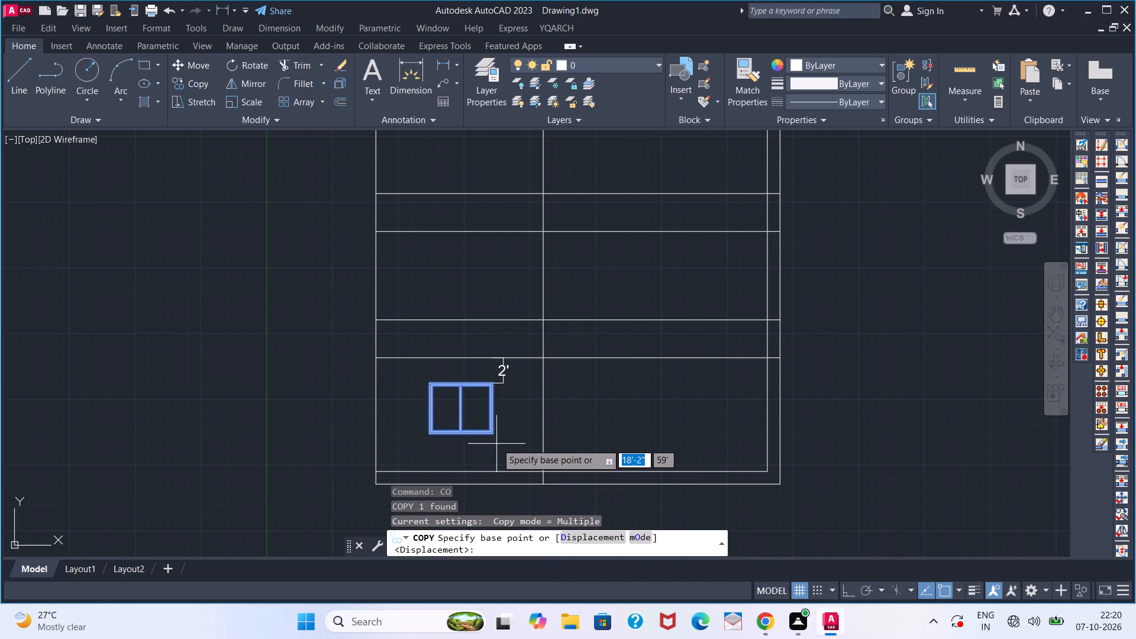
pyautogui.click(496, 443)
pyautogui.click(491, 325)
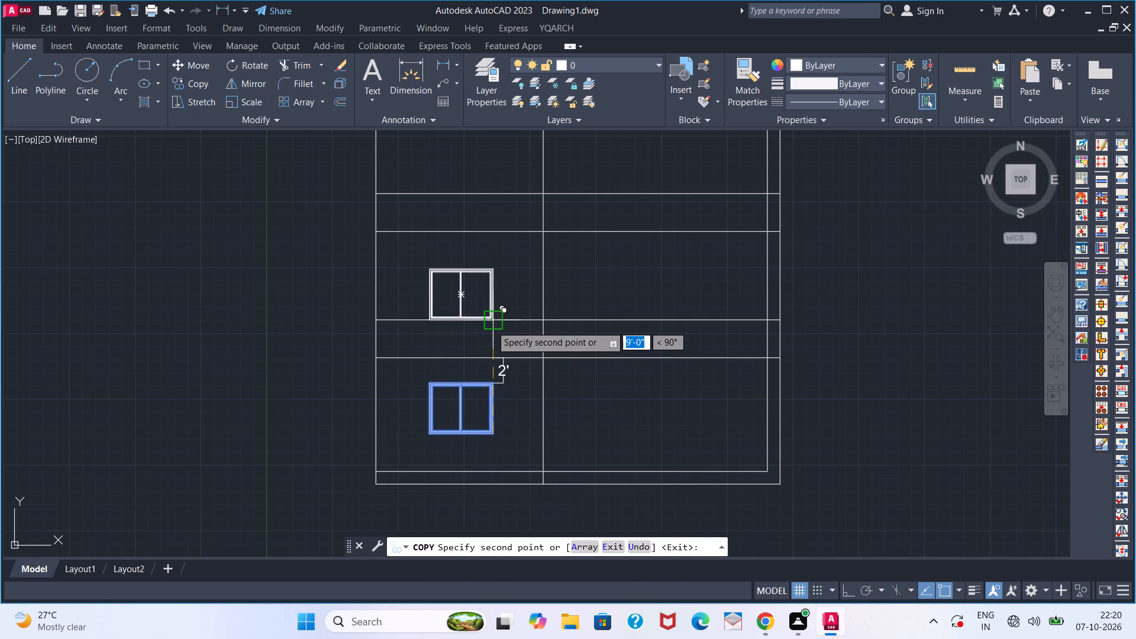
pyautogui.press('space')
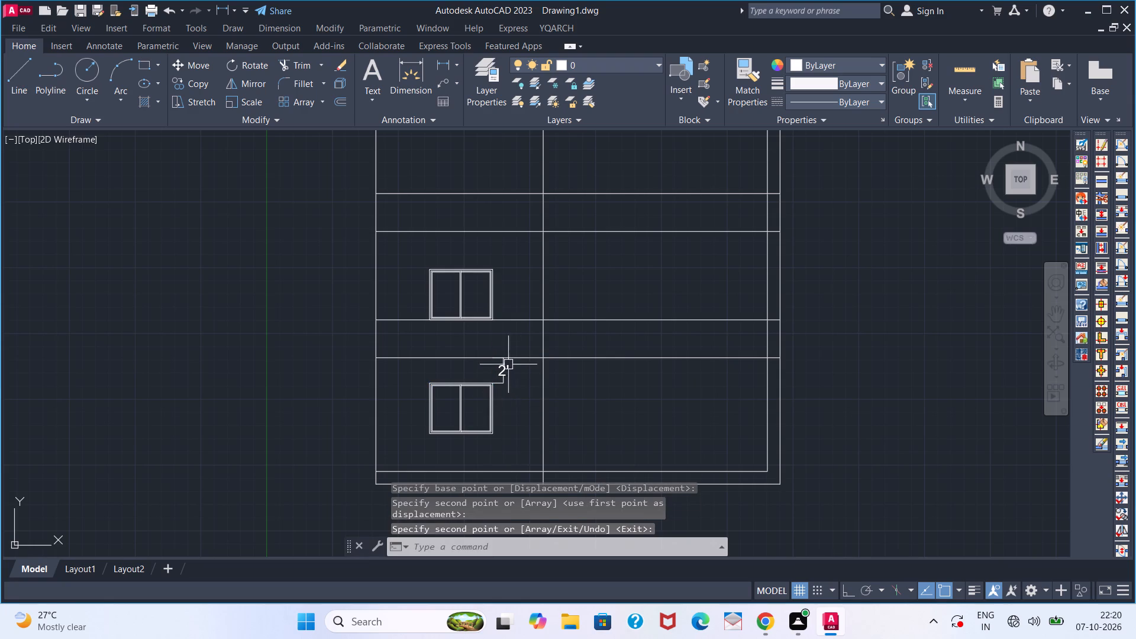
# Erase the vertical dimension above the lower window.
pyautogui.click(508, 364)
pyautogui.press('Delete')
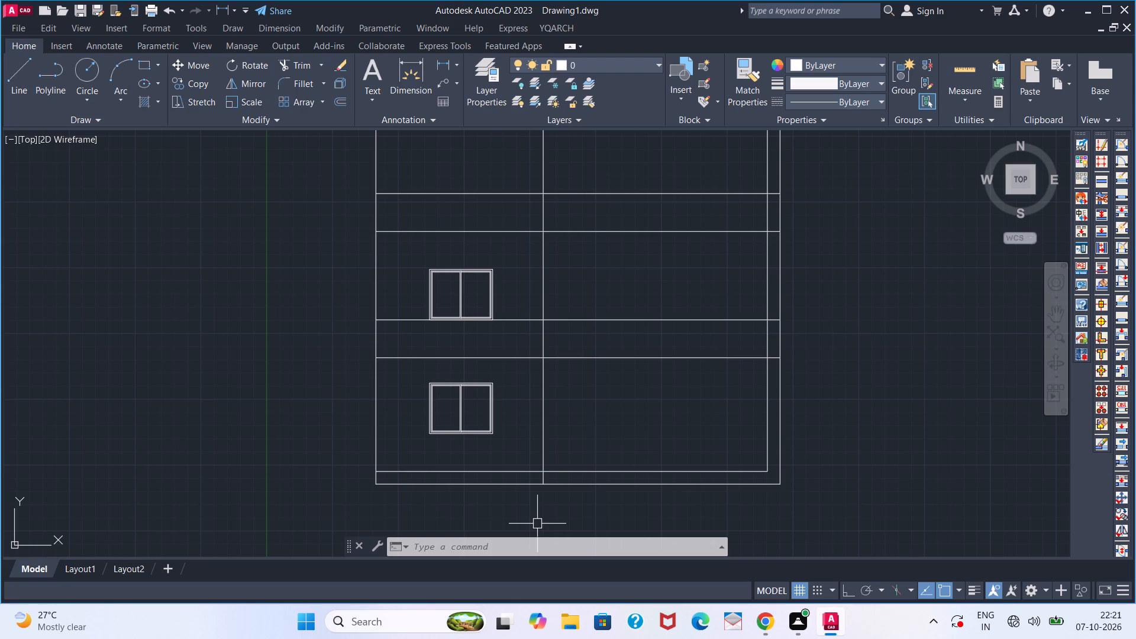
# Erase the sill guide line under the upper window.
pyautogui.scroll(-2, 543, 534)
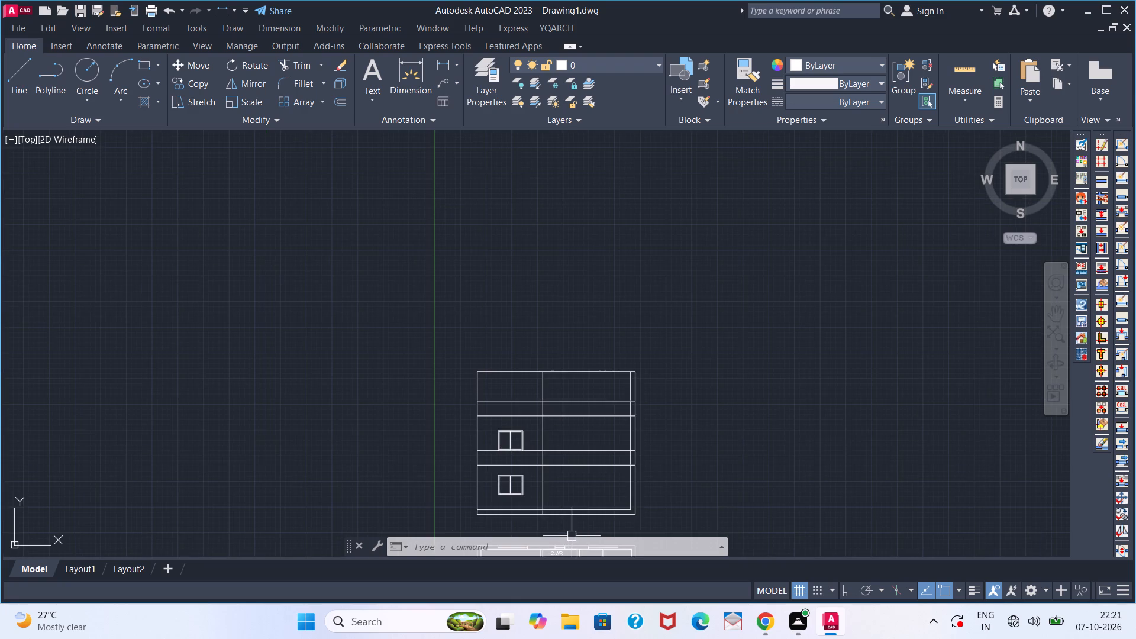
pyautogui.scroll(2, 572, 536)
pyautogui.scroll(-2, 576, 500)
pyautogui.moveTo(596, 493); pyautogui.dragTo(670, 360, button='middle')
pyautogui.scroll(-1, 670, 366)
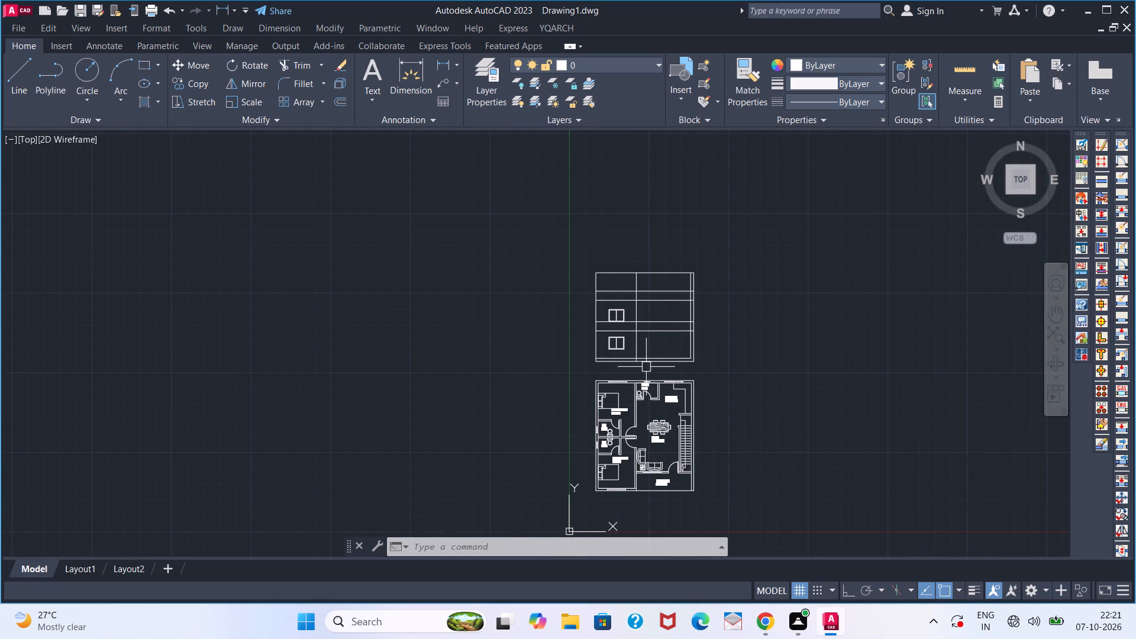
pyautogui.scroll(1, 645, 359)
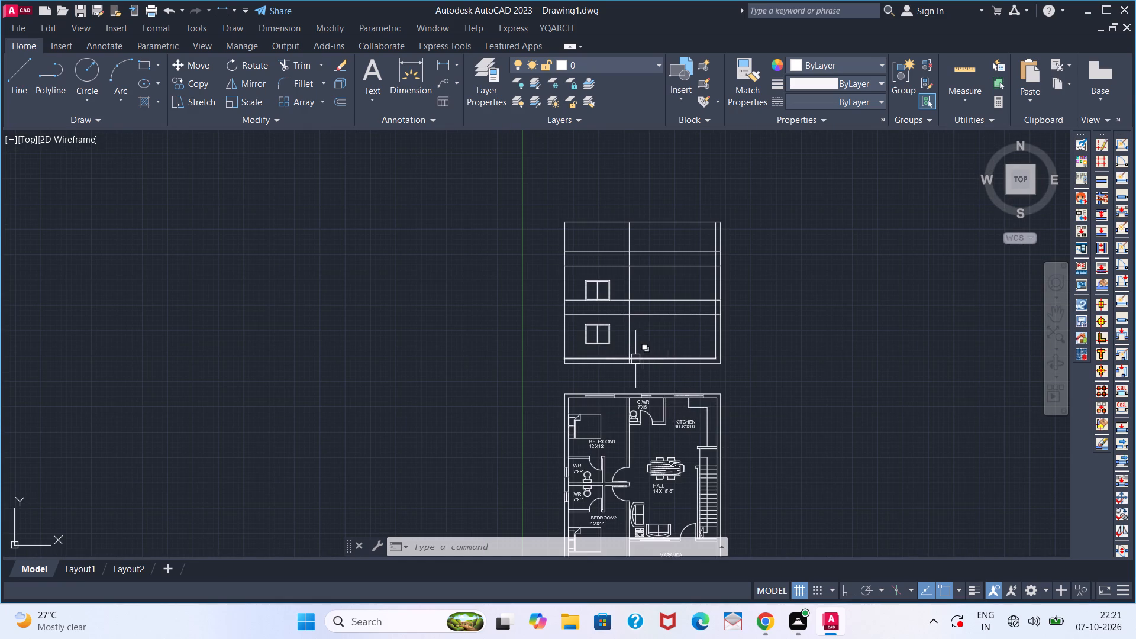
pyautogui.scroll(1, 621, 331)
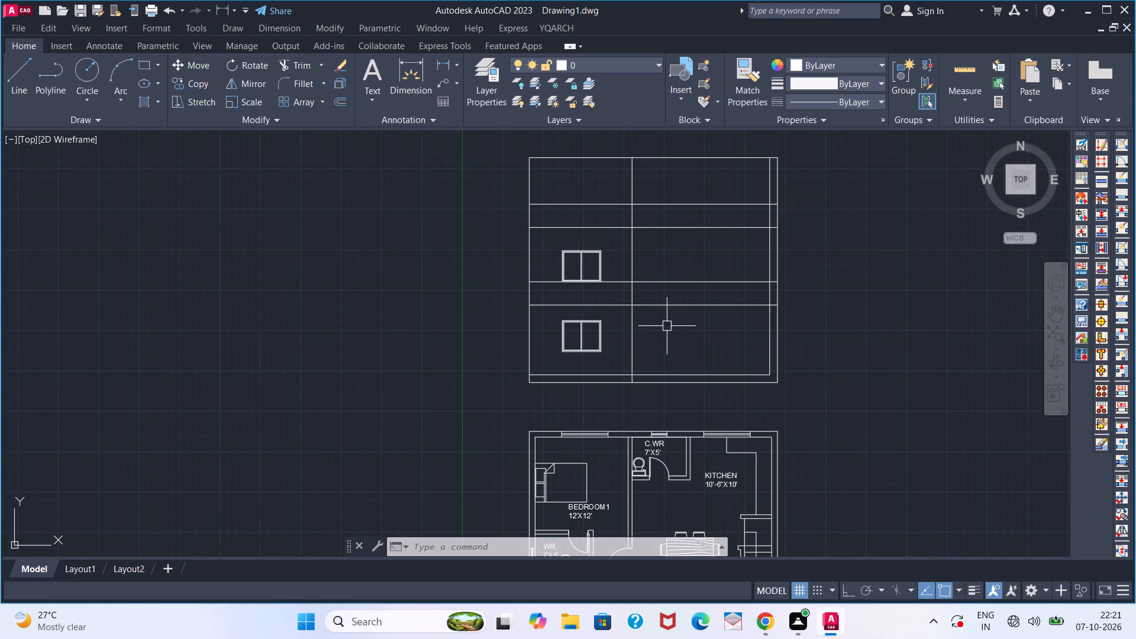
pyautogui.click(660, 283)
pyautogui.press('Delete')
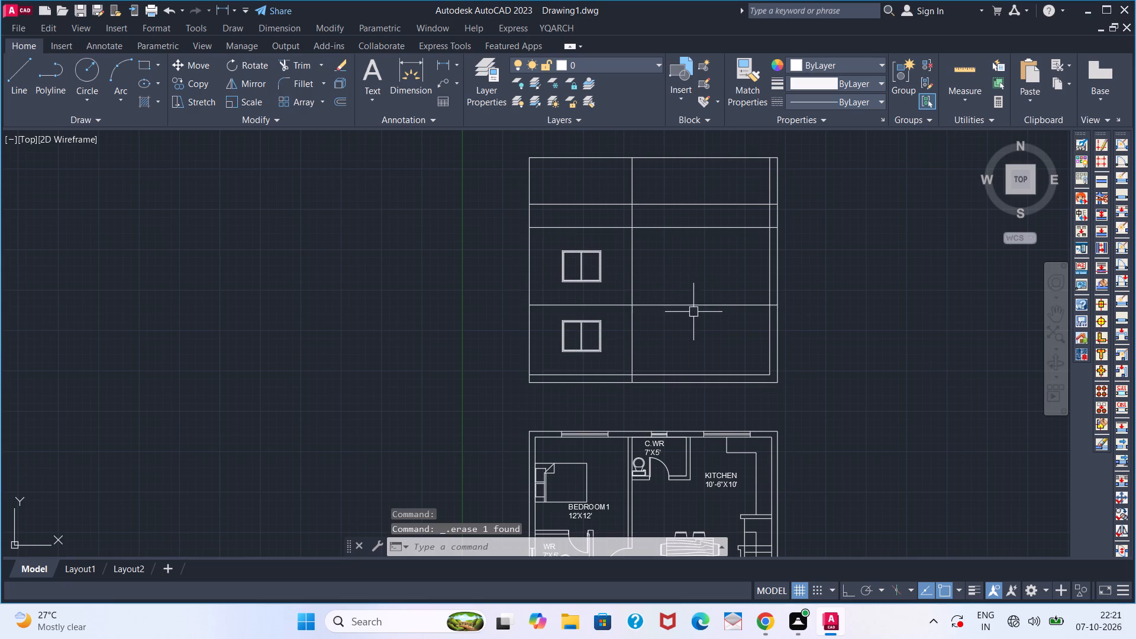
# Examine the elevation's storey lines and window positions against the floor plan below it.
pyautogui.moveTo(682, 341); pyautogui.dragTo(638, 366, button='middle')
pyautogui.middleClick(638, 366)
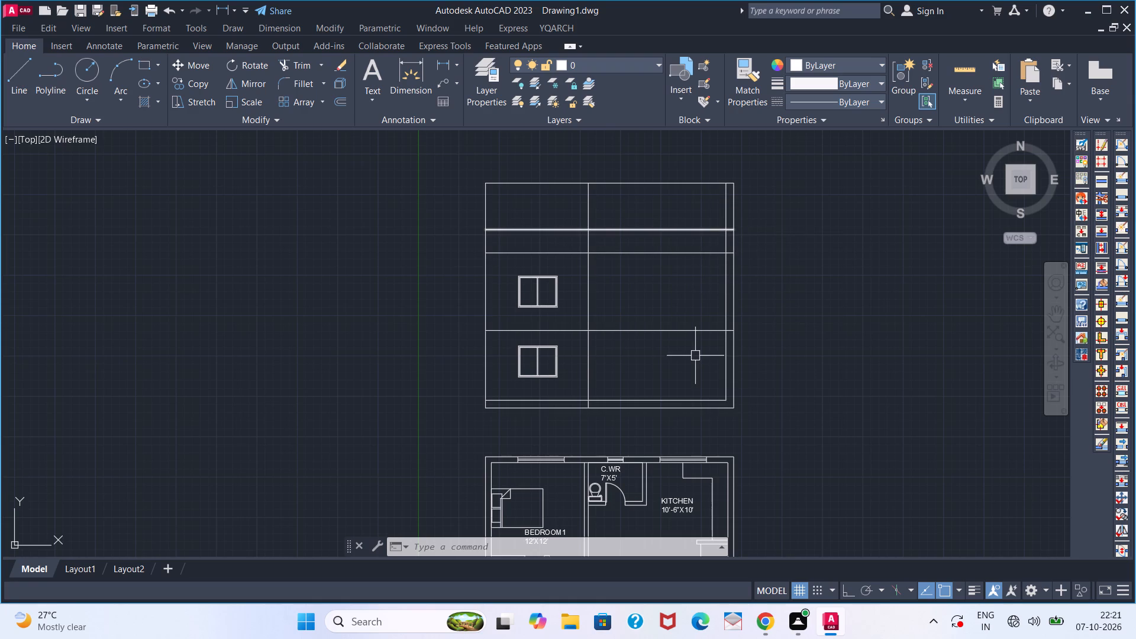
pyautogui.scroll(-2, 662, 419)
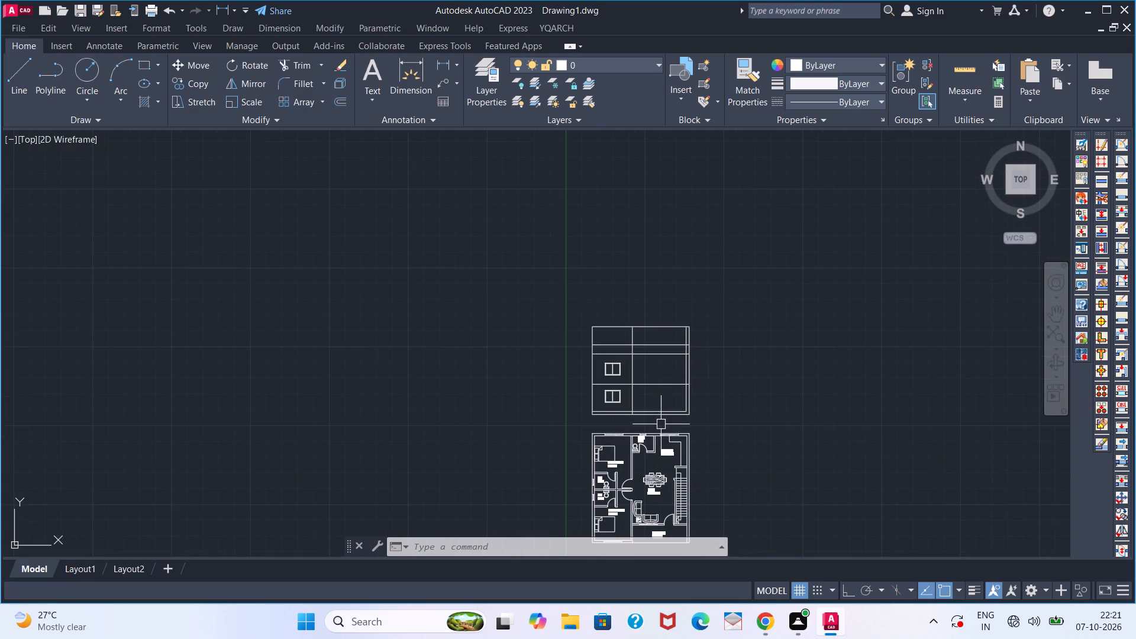
pyautogui.moveTo(660, 421); pyautogui.dragTo(638, 335, button='middle')
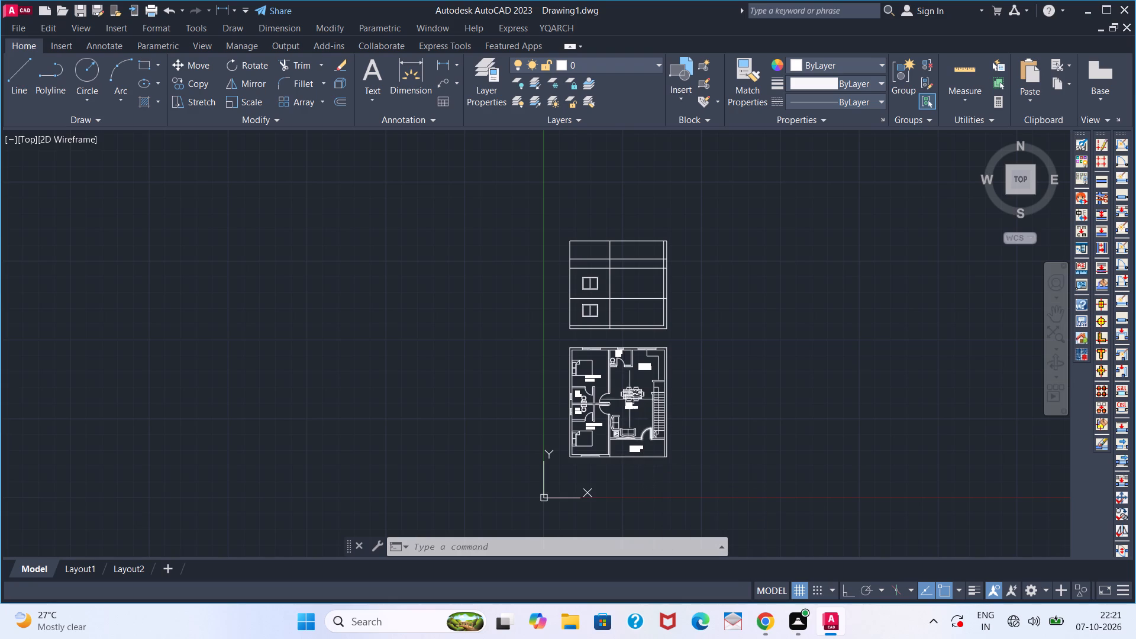
pyautogui.scroll(2, 639, 297)
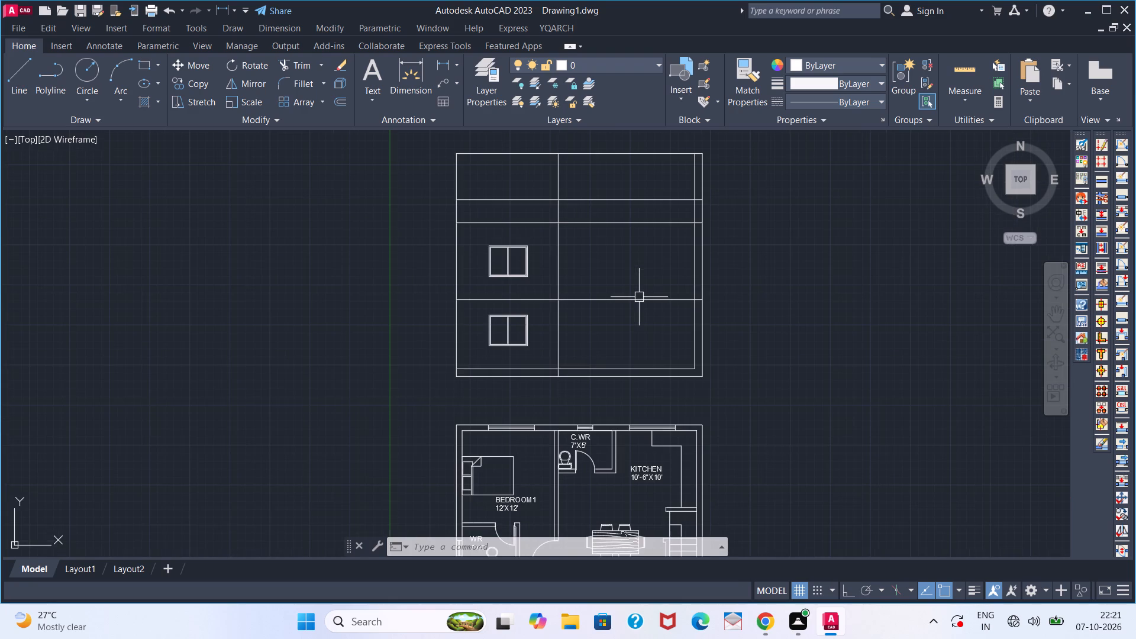
pyautogui.scroll(-1, 639, 297)
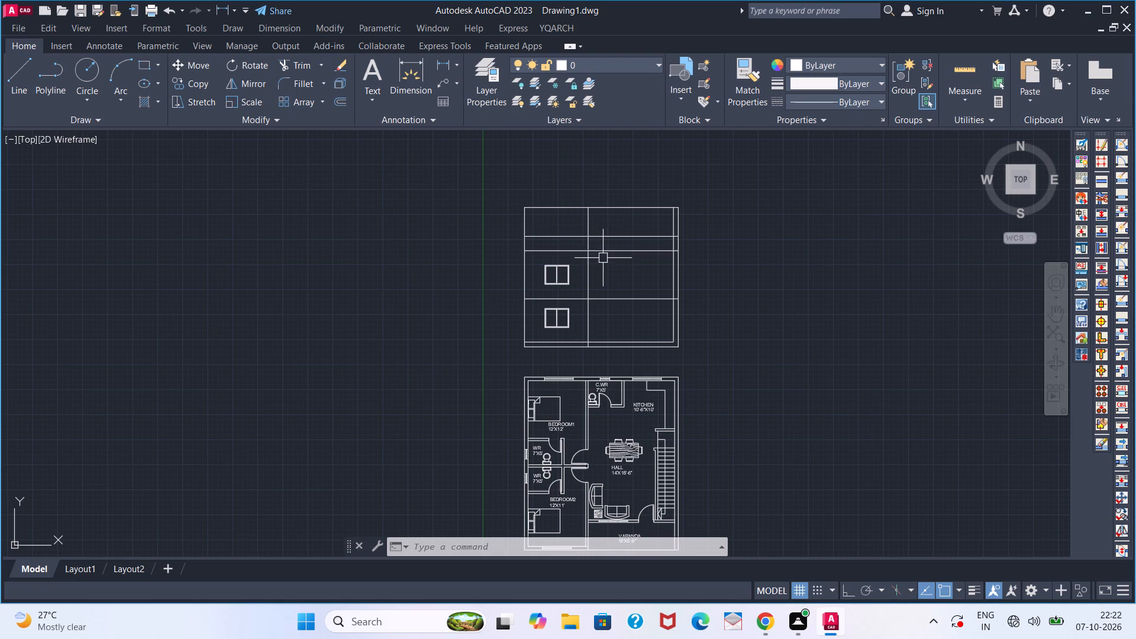
pyautogui.scroll(1, 592, 254)
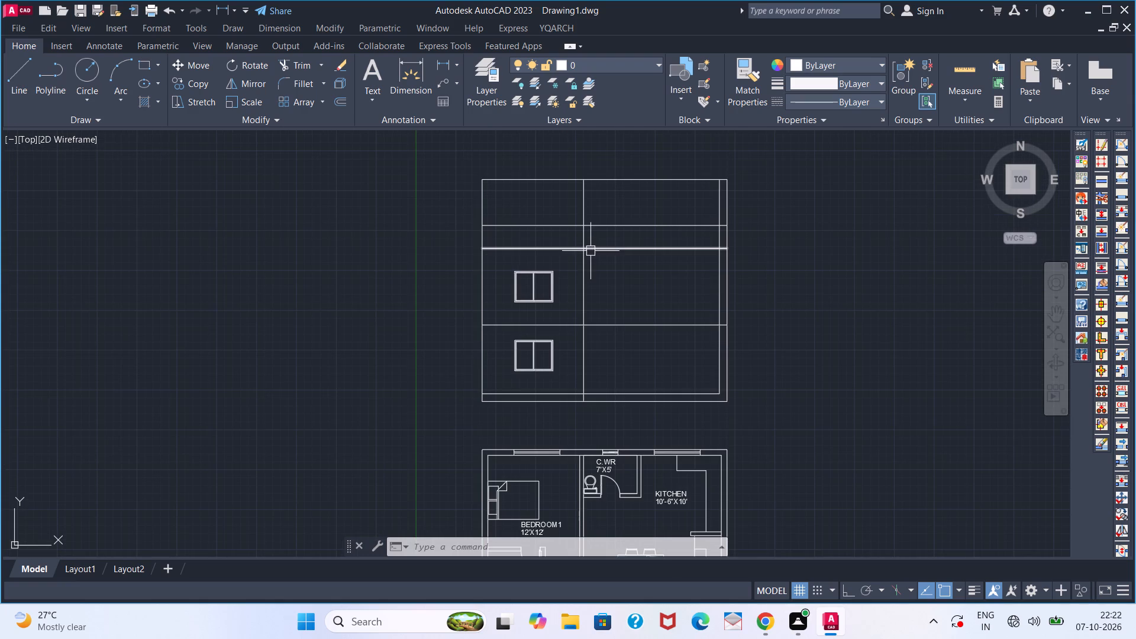
pyautogui.scroll(1, 590, 251)
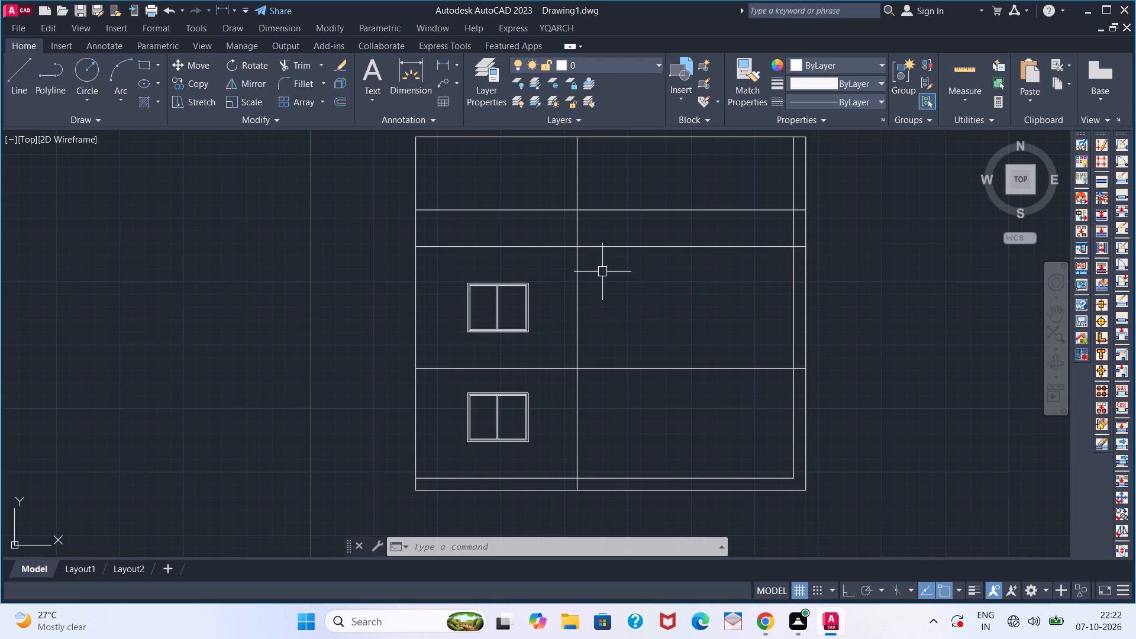
pyautogui.scroll(1, 599, 267)
pyautogui.scroll(-1, 599, 267)
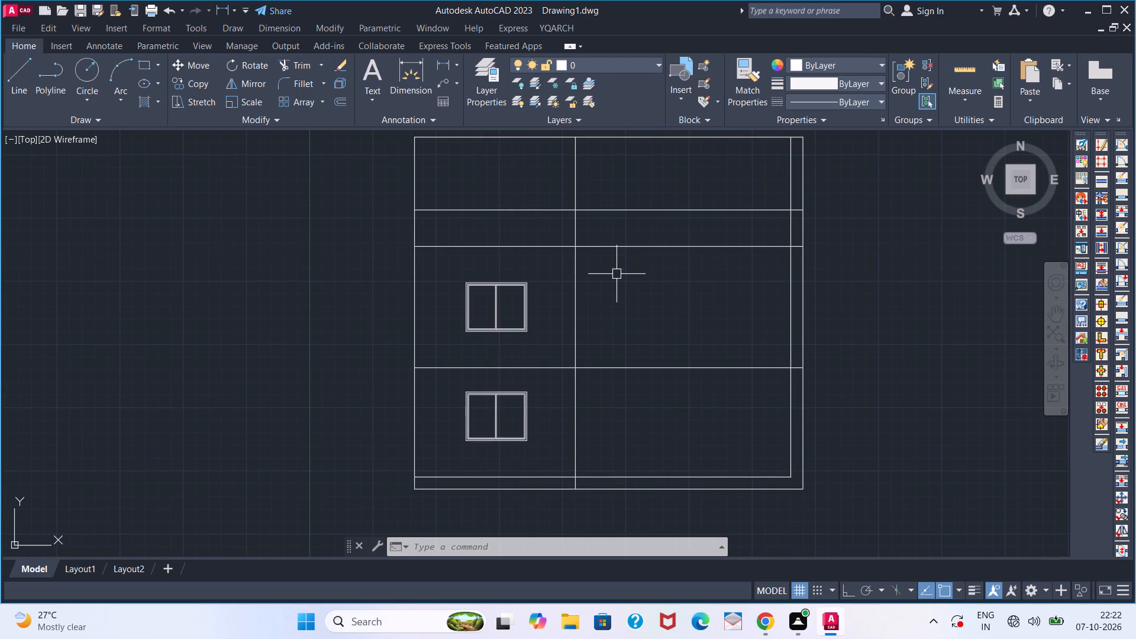
pyautogui.scroll(-1, 621, 292)
pyautogui.moveTo(621, 302); pyautogui.dragTo(609, 334, button='middle')
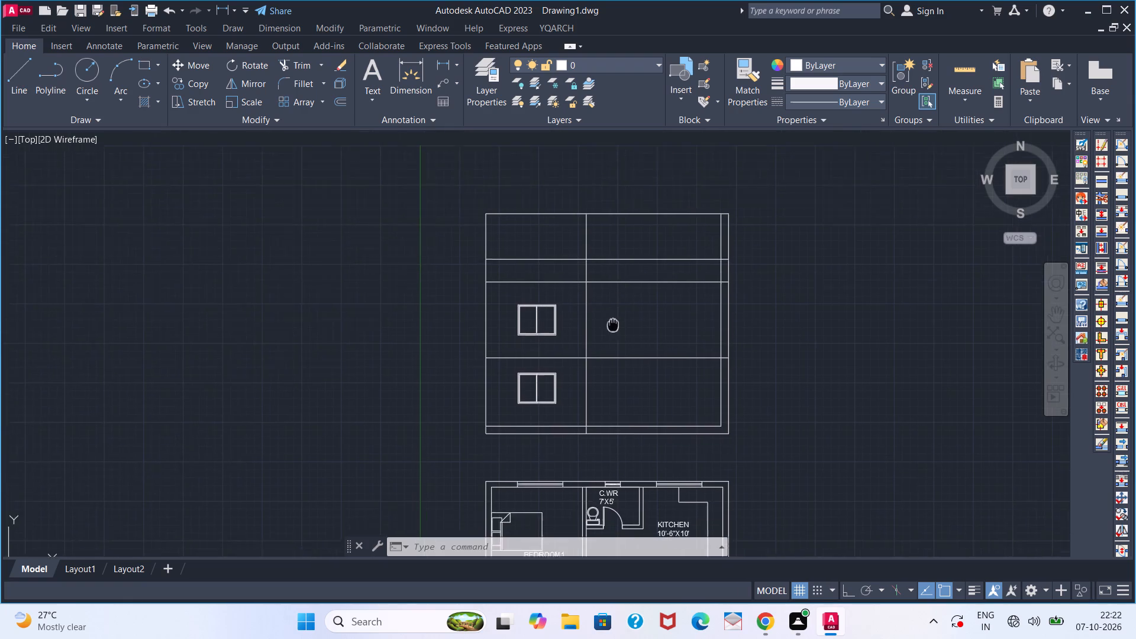
pyautogui.moveTo(609, 334); pyautogui.dragTo(607, 338, button='middle')
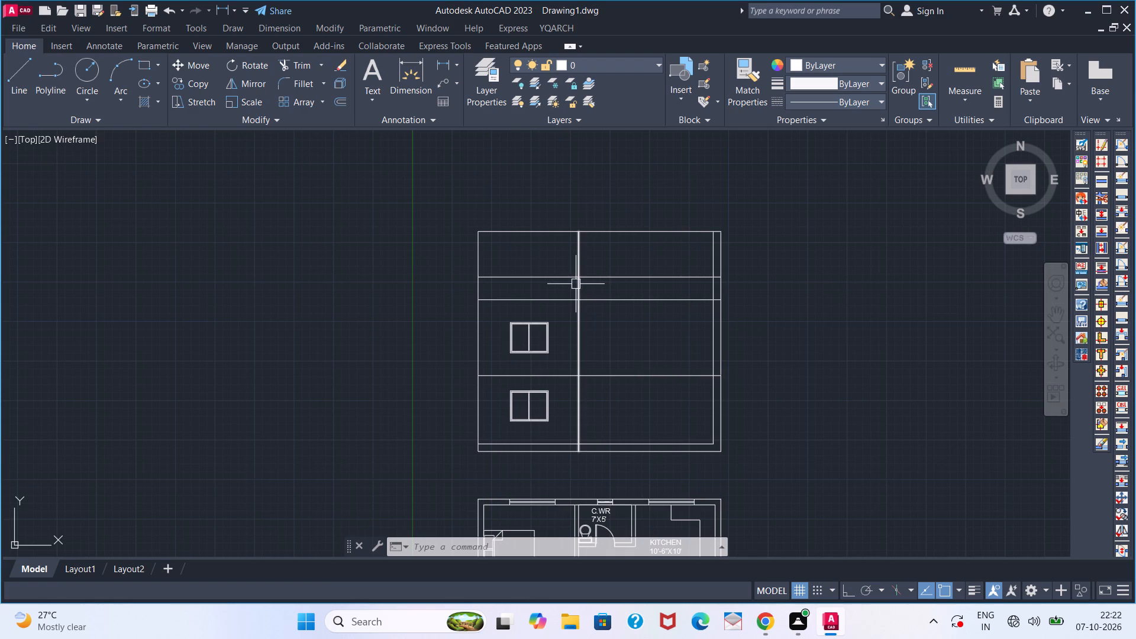
pyautogui.scroll(1, 582, 291)
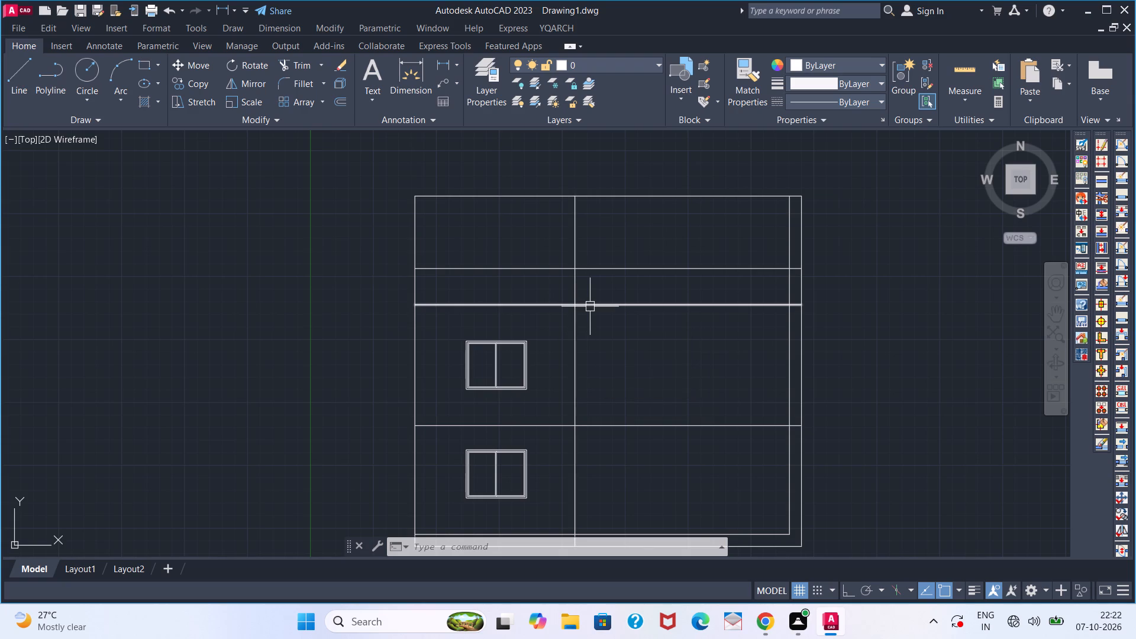
# Offset the horizontal line just above the upper window 8" upward.
pyautogui.press('o')
pyautogui.press('Return')
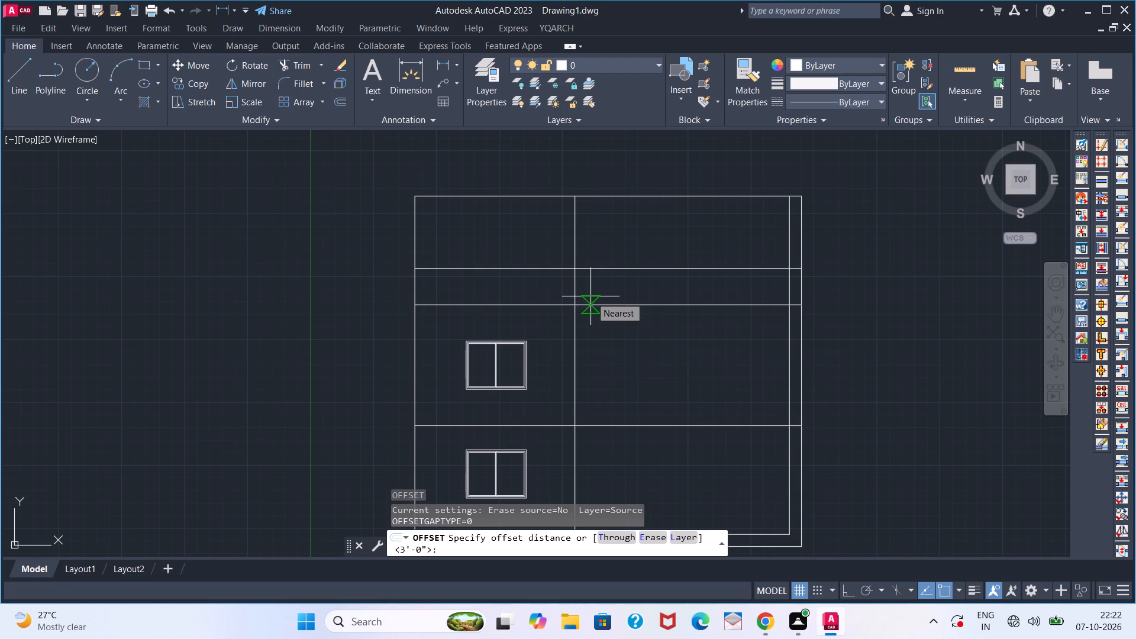
pyautogui.press('8')
pyautogui.press('Return')
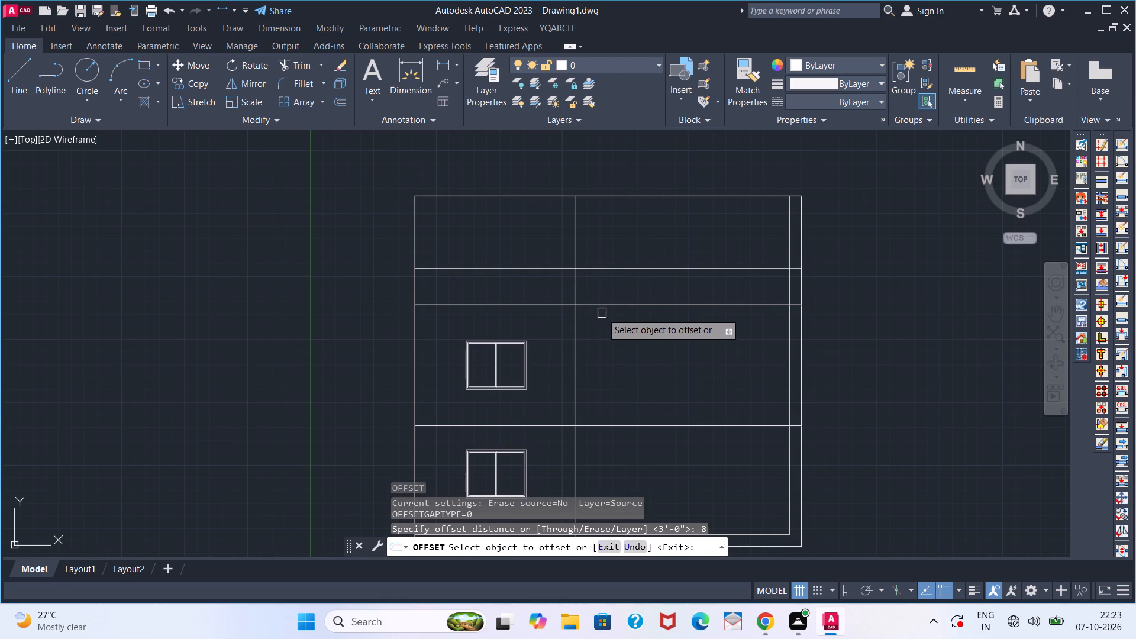
pyautogui.click(605, 308)
pyautogui.click(611, 287)
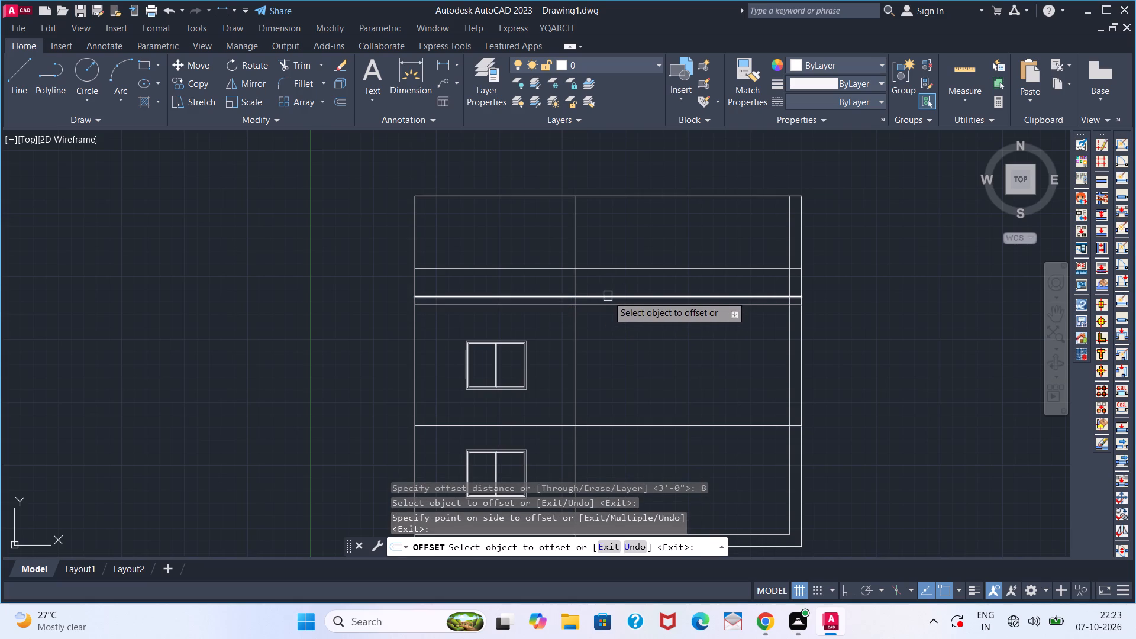
pyautogui.press('space')
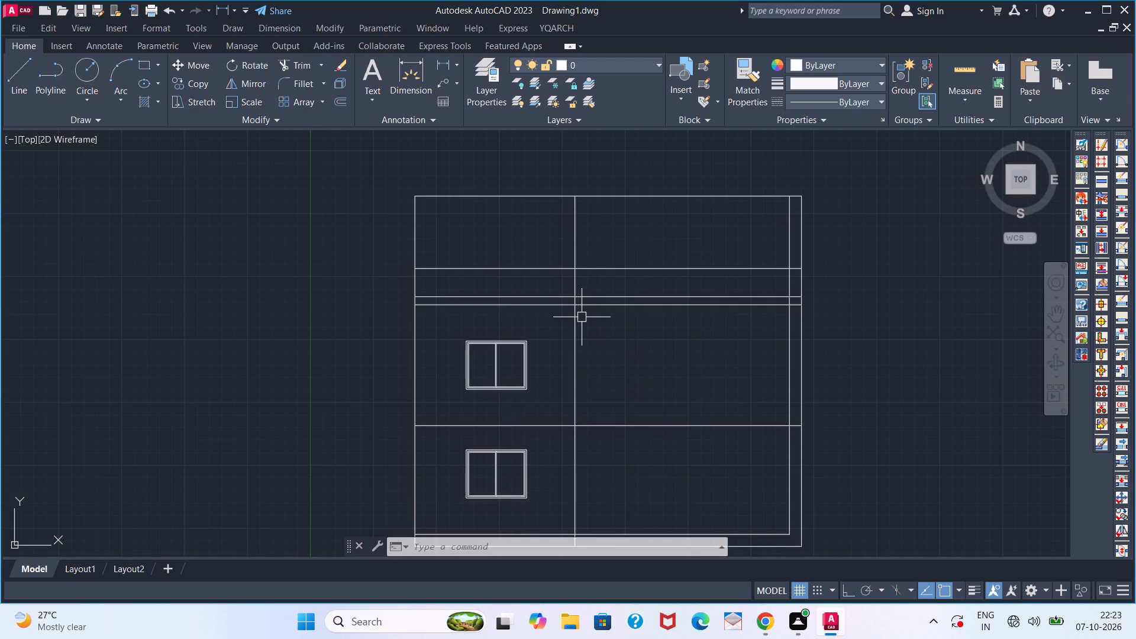
# Offset the elevation's central vertical line 9" to the right.
pyautogui.scroll(2, 580, 315)
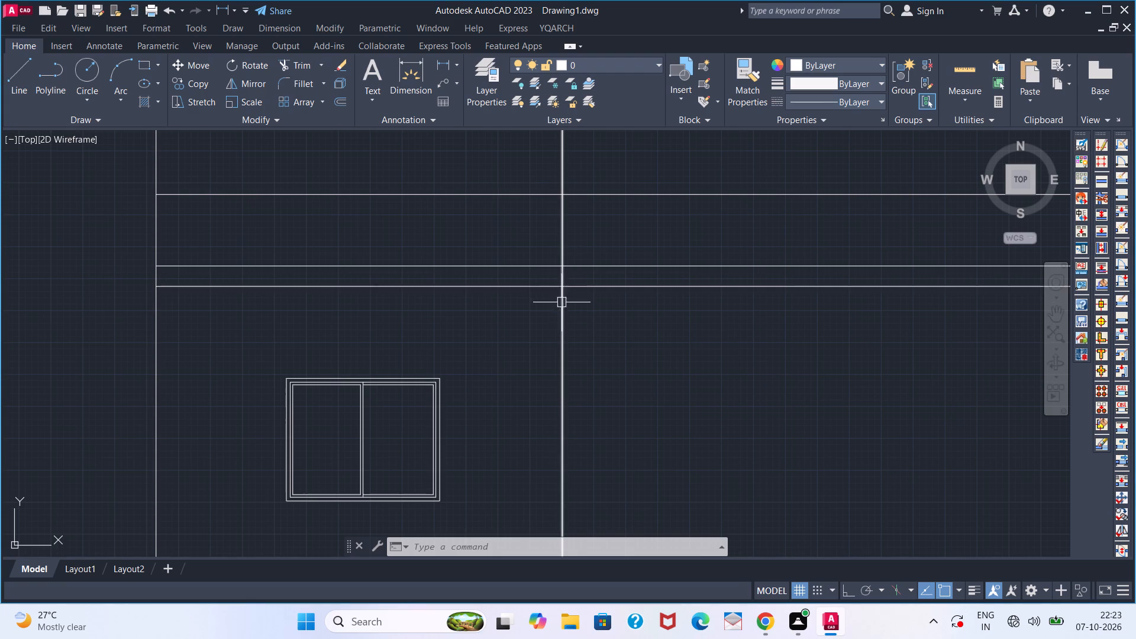
pyautogui.press('o')
pyautogui.press('Return')
pyautogui.press('9')
pyautogui.press('Return')
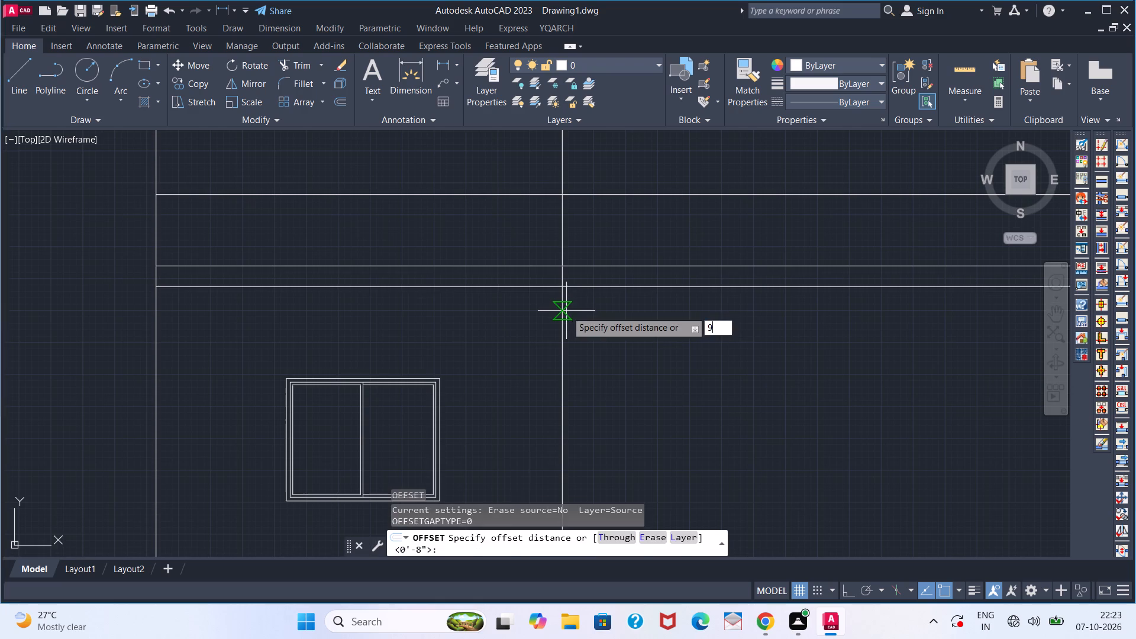
pyautogui.click(566, 311)
pyautogui.click(642, 316)
pyautogui.press('space')
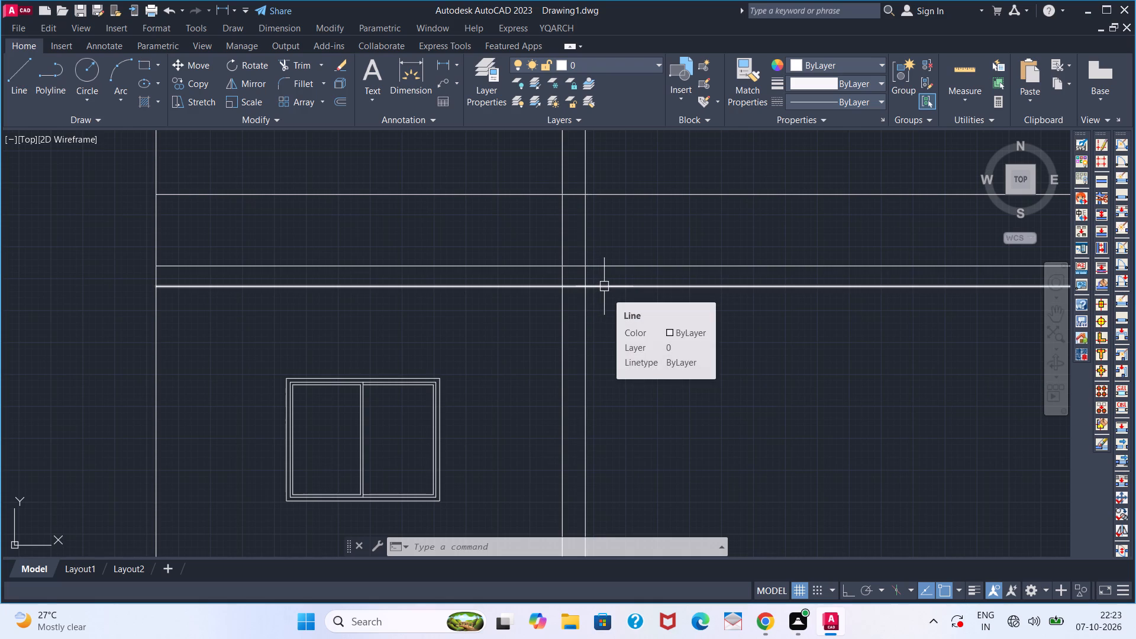
# Offset the lower line of the 8" band above the upper window 6" downward.
pyautogui.press('o')
pyautogui.press('Return')
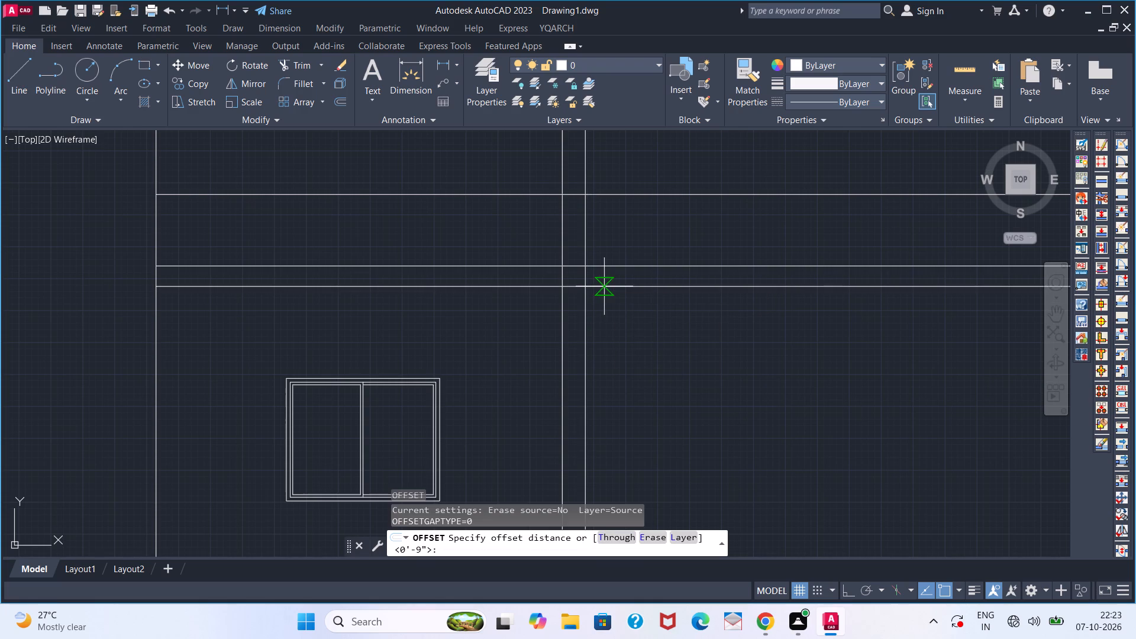
pyautogui.press('6')
pyautogui.press('Return')
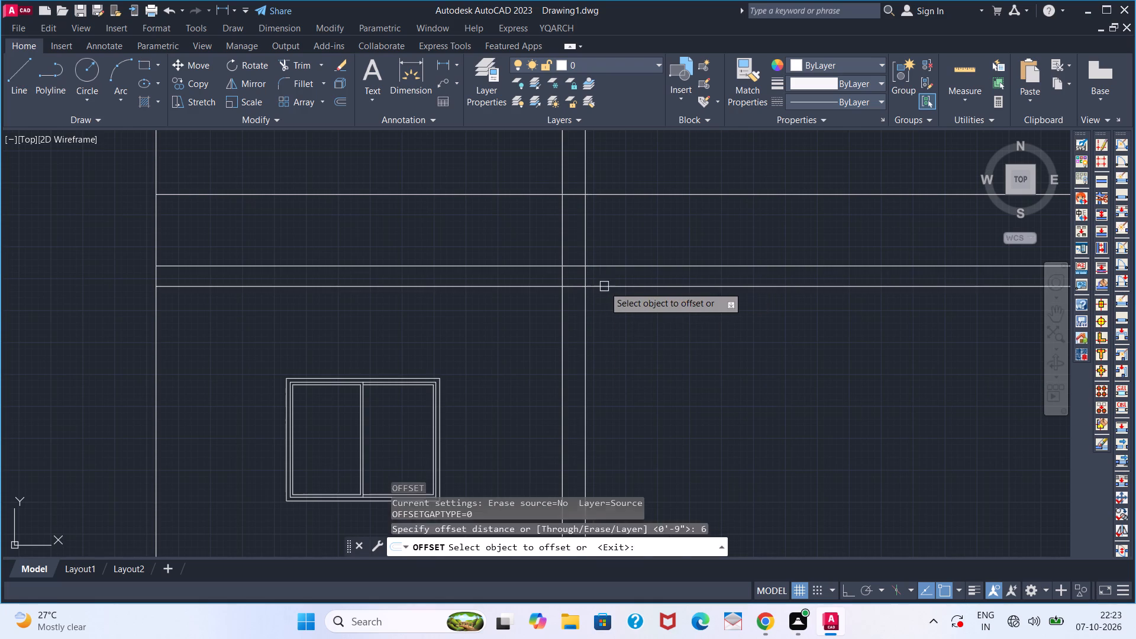
pyautogui.click(604, 286)
pyautogui.click(612, 306)
pyautogui.press('space')
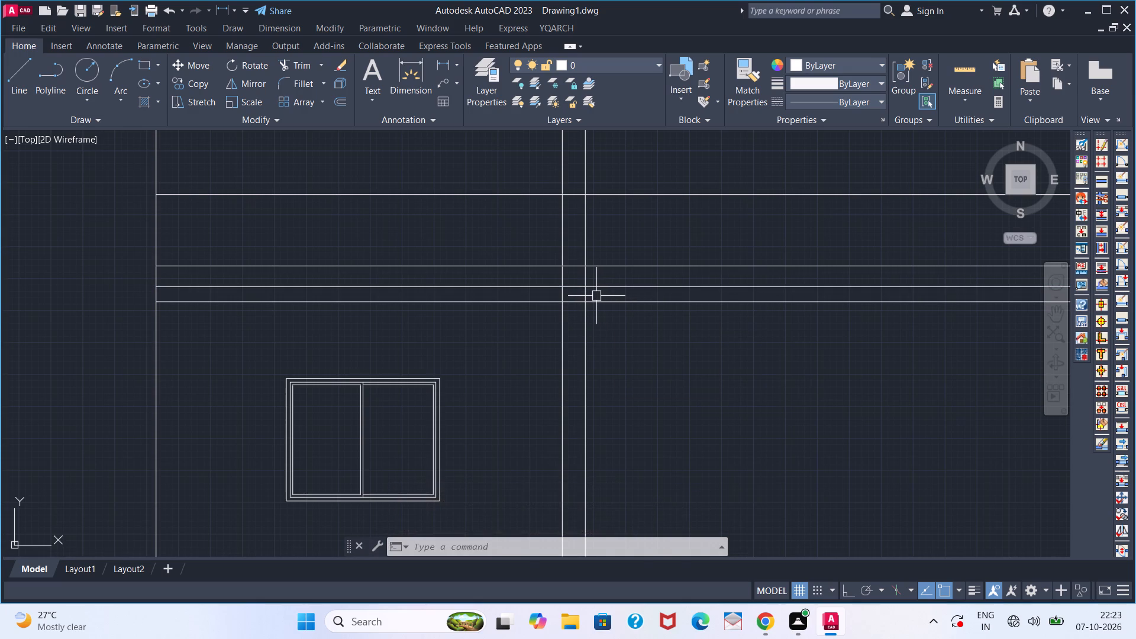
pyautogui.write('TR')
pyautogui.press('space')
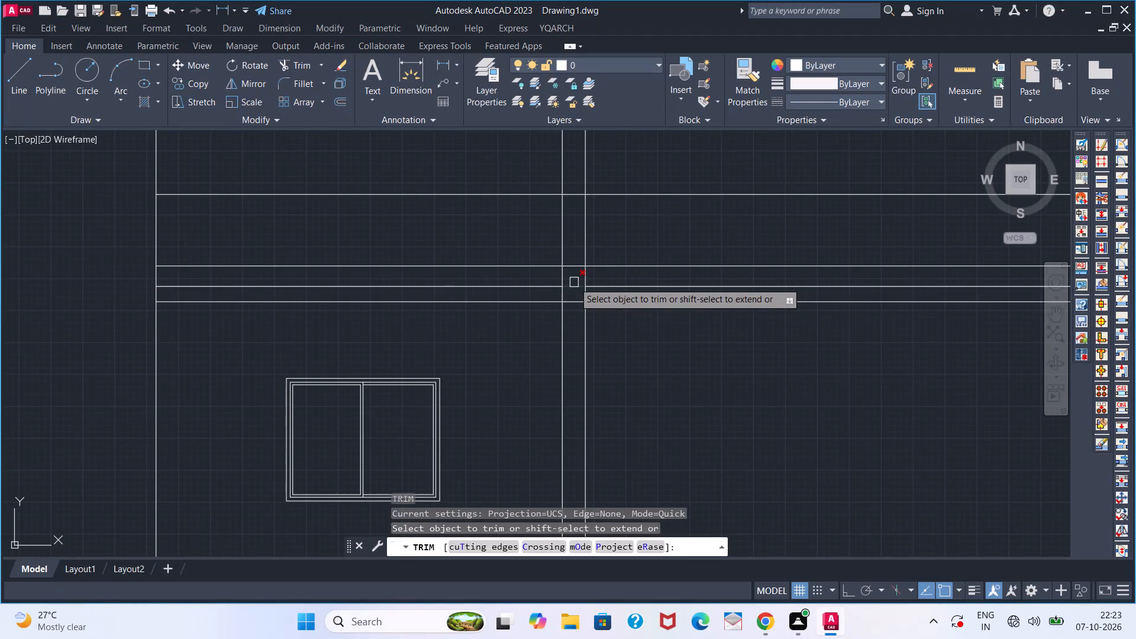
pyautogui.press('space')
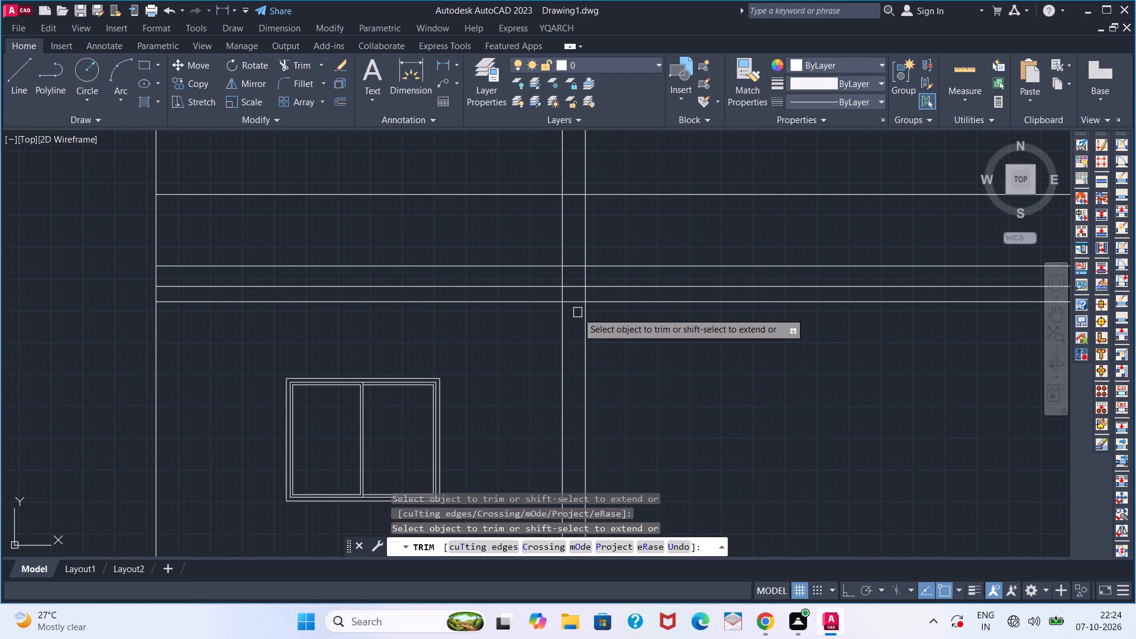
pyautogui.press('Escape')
# With Ortho on, draw a column-cap profile: 1" left from the central vertical's top band intersection, down 8", sloping back to the vertical at the lowest band line.
pyautogui.press('l')
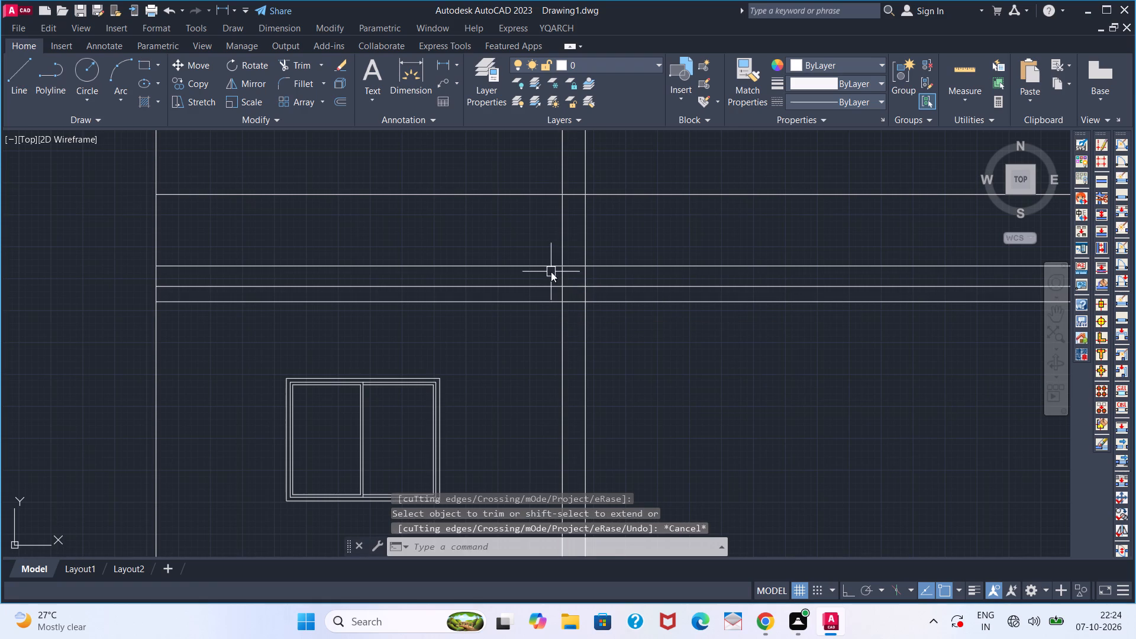
pyautogui.press('Return')
pyautogui.scroll(2, 556, 264)
pyautogui.click(566, 265)
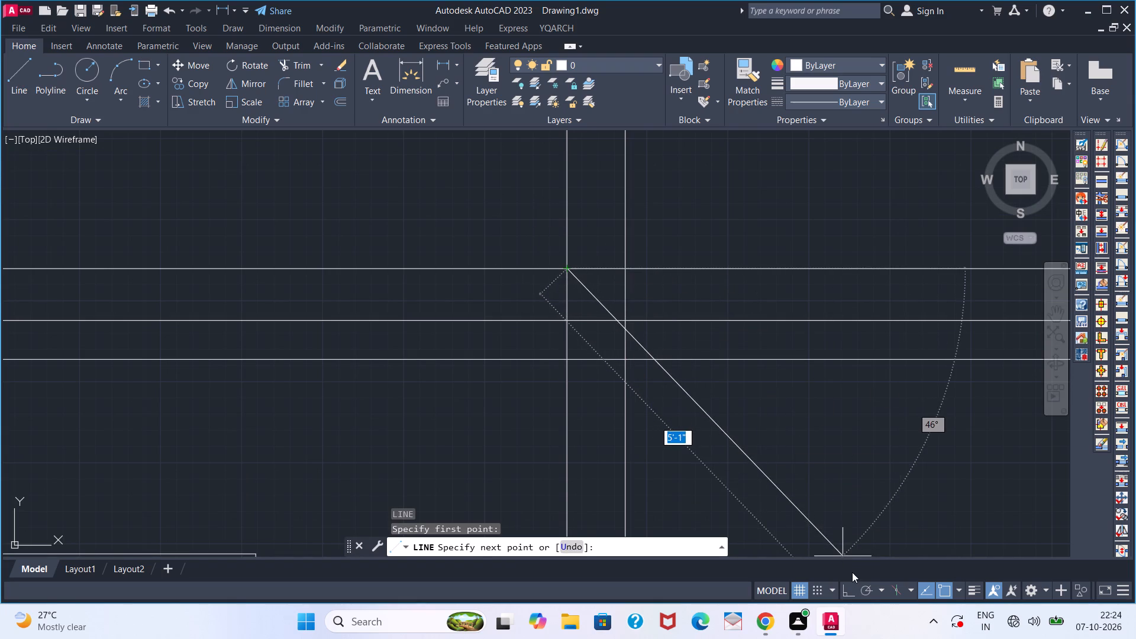
pyautogui.click(850, 592)
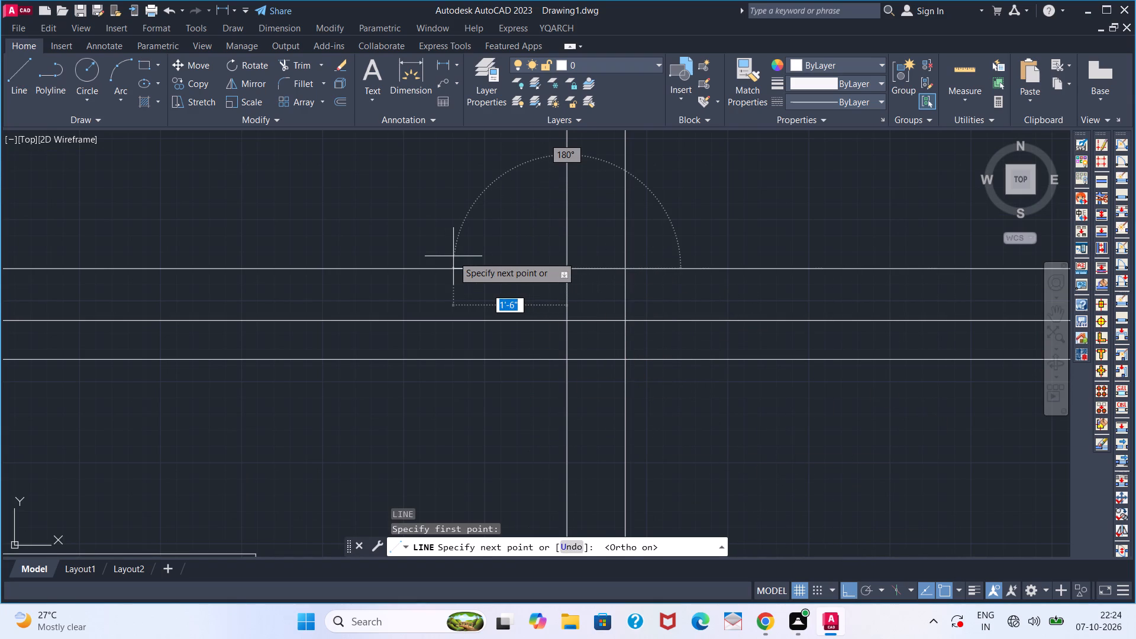
pyautogui.press('1')
pyautogui.press('Return')
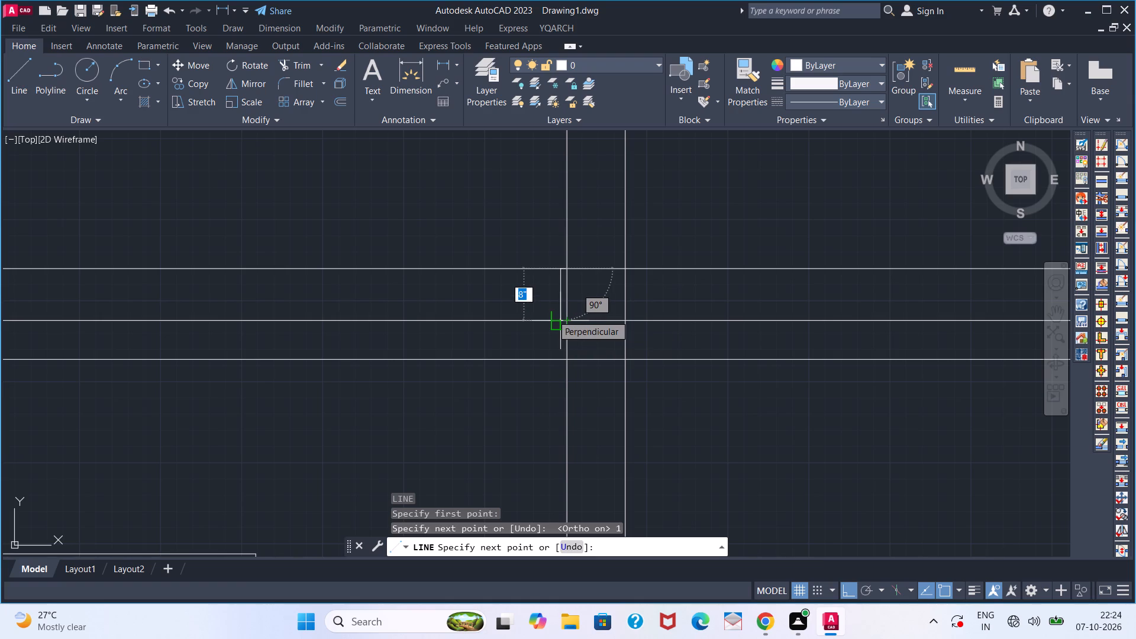
pyautogui.click(552, 315)
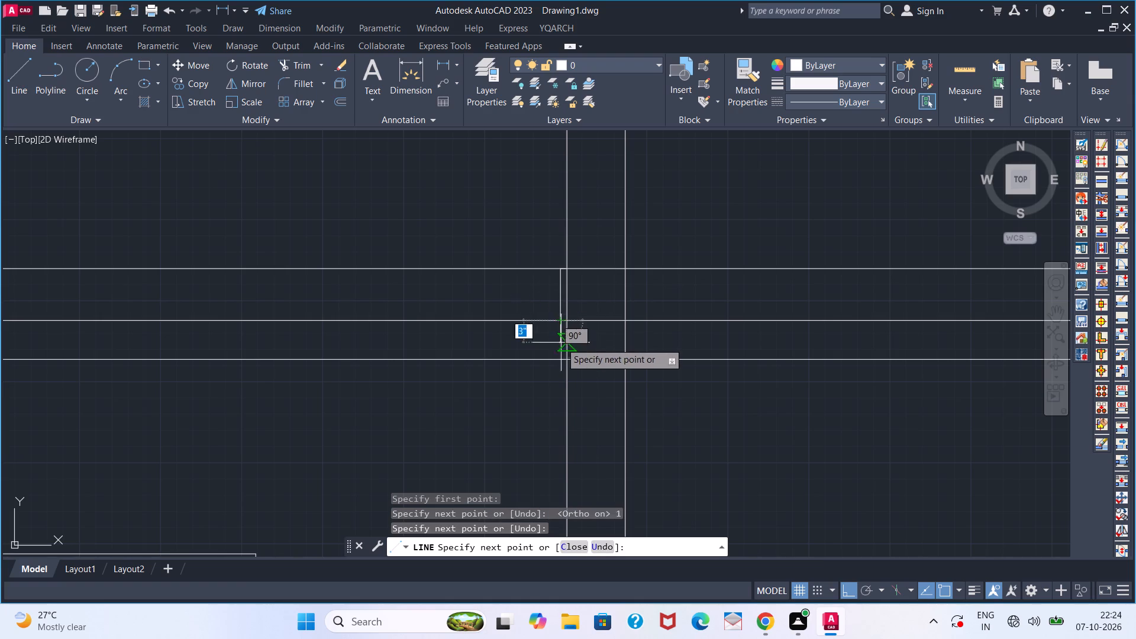
pyautogui.click(573, 358)
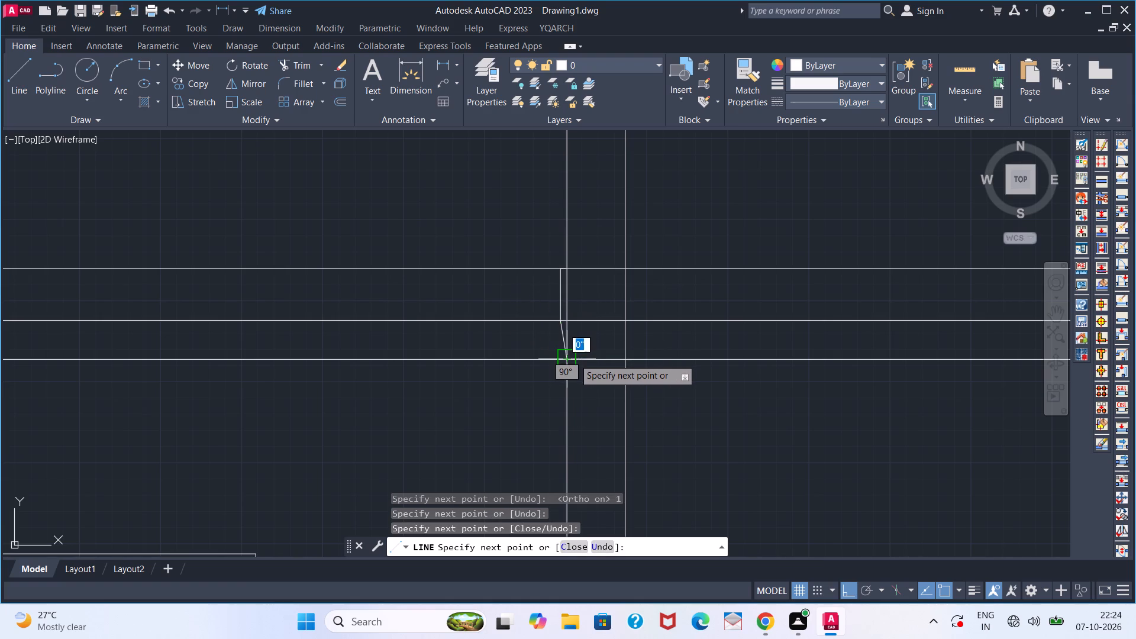
pyautogui.press('Escape')
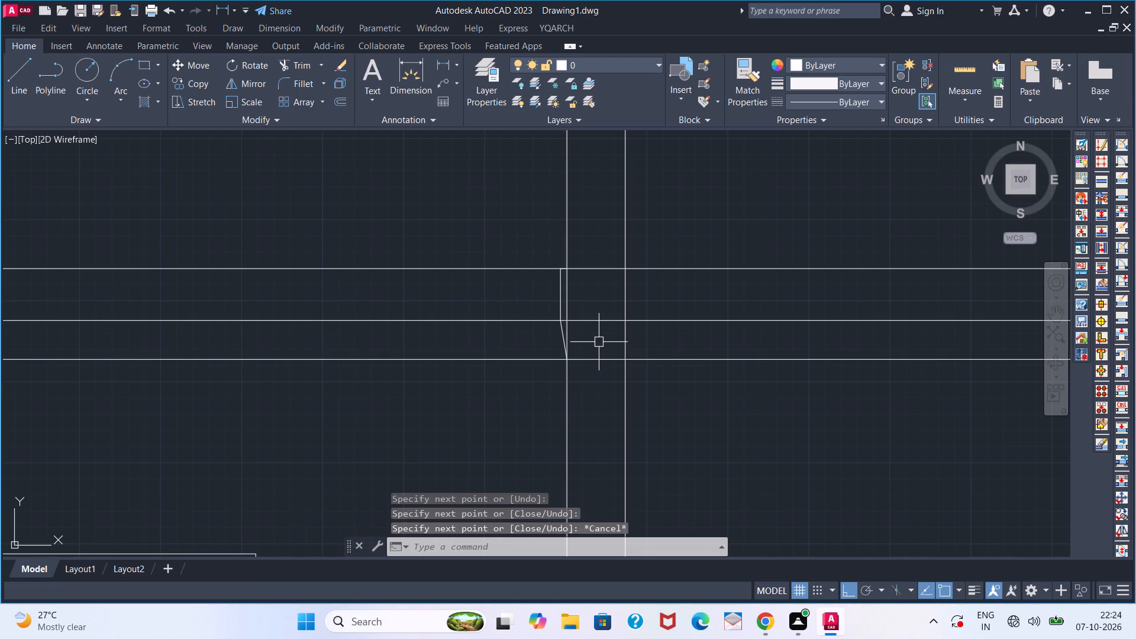
# Trim the left column vertical between the top and lowest band lines, behind the new cap profile.
pyautogui.write('TR')
pyautogui.press('space')
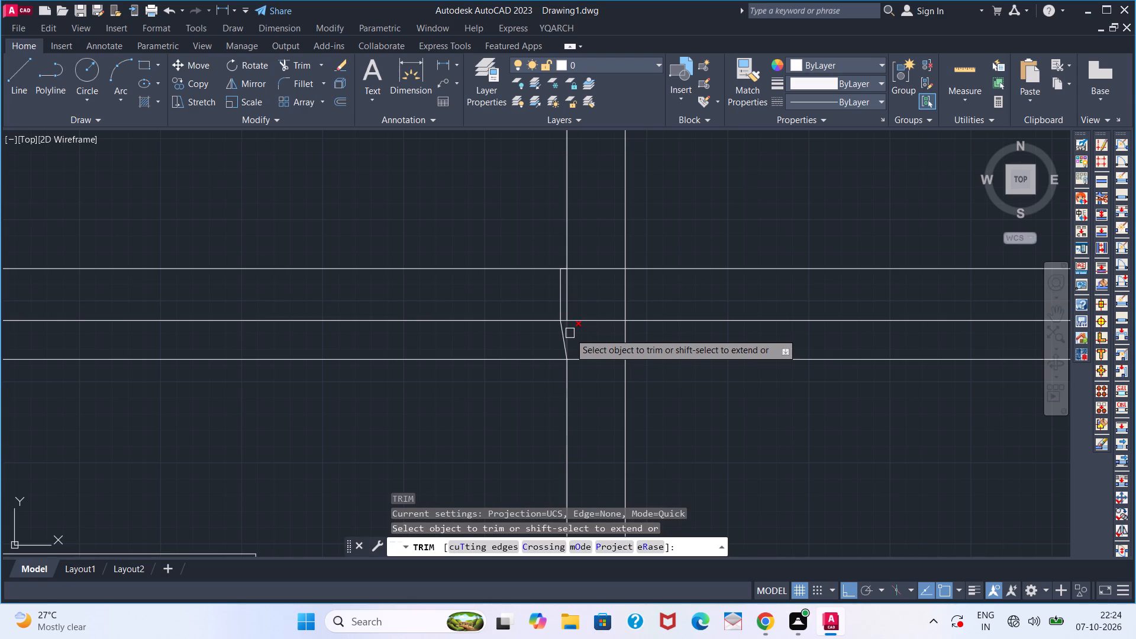
pyautogui.click(570, 333)
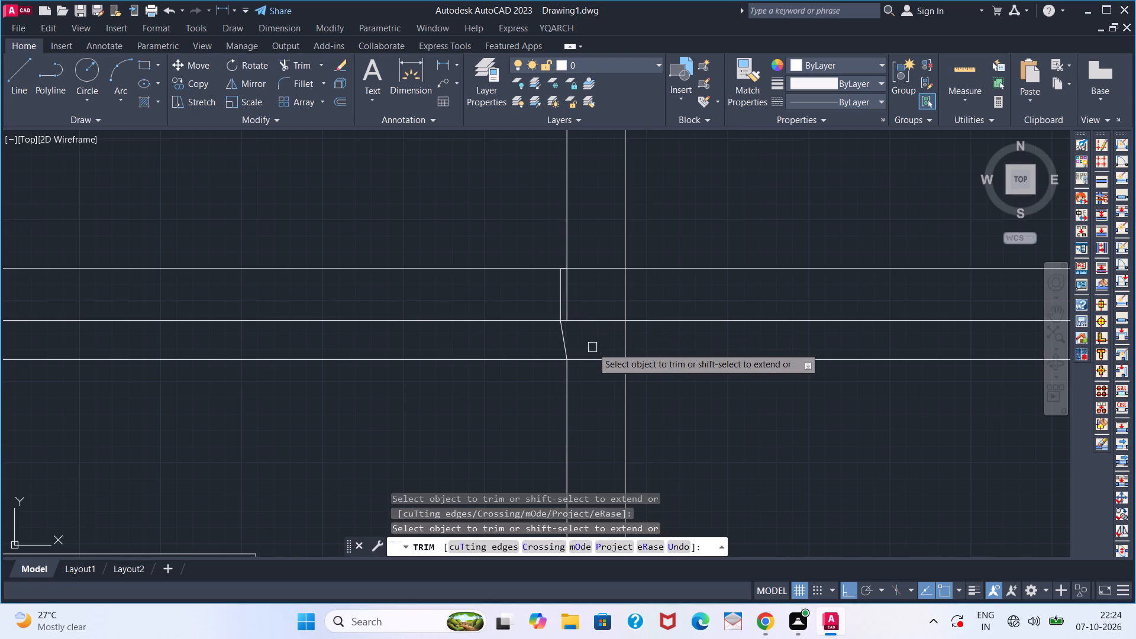
pyautogui.click(569, 297)
pyautogui.press('space')
# Draw a horizontal line from the sloped cap edge's midpoint across to the right column vertical.
pyautogui.scroll(-1, 591, 335)
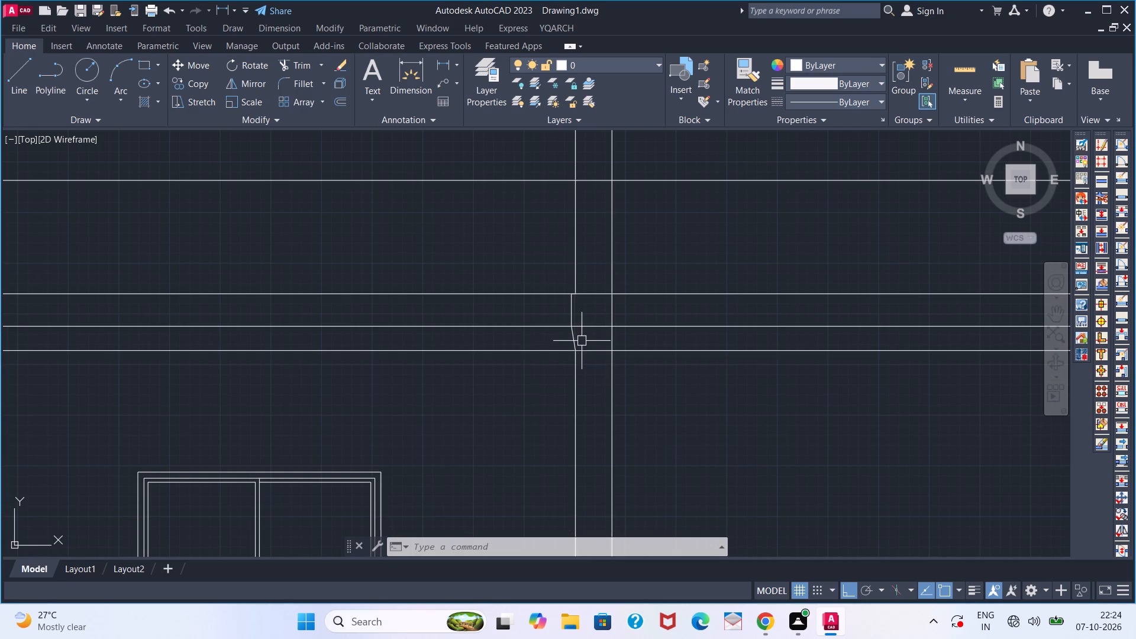
pyautogui.press('l')
pyautogui.press('Return')
pyautogui.press('Escape')
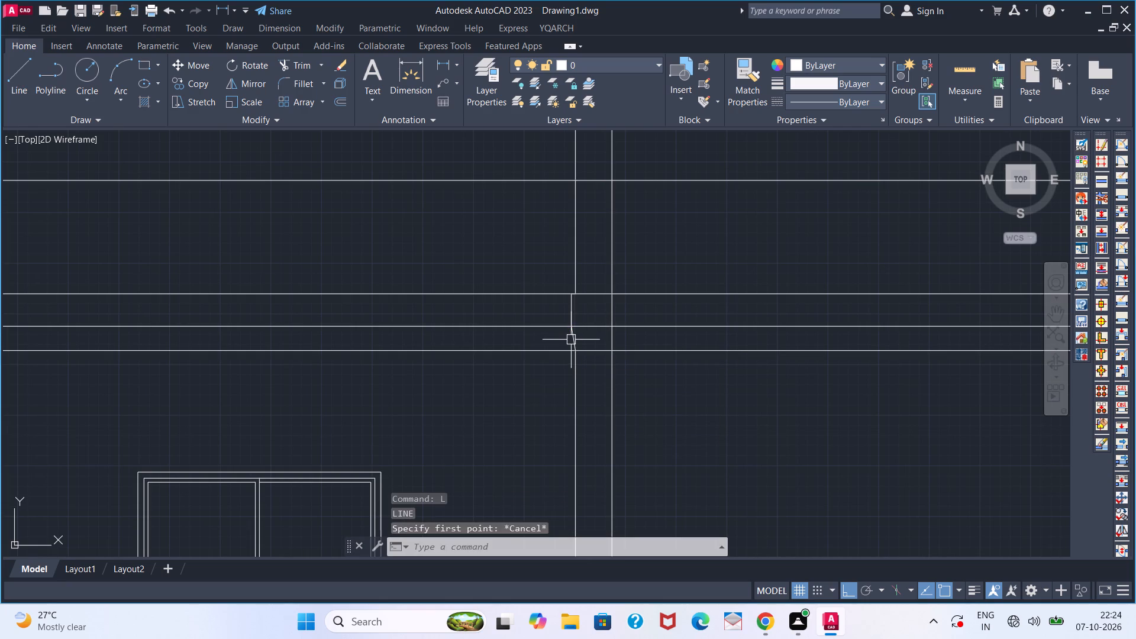
pyautogui.press('space')
pyautogui.click(572, 337)
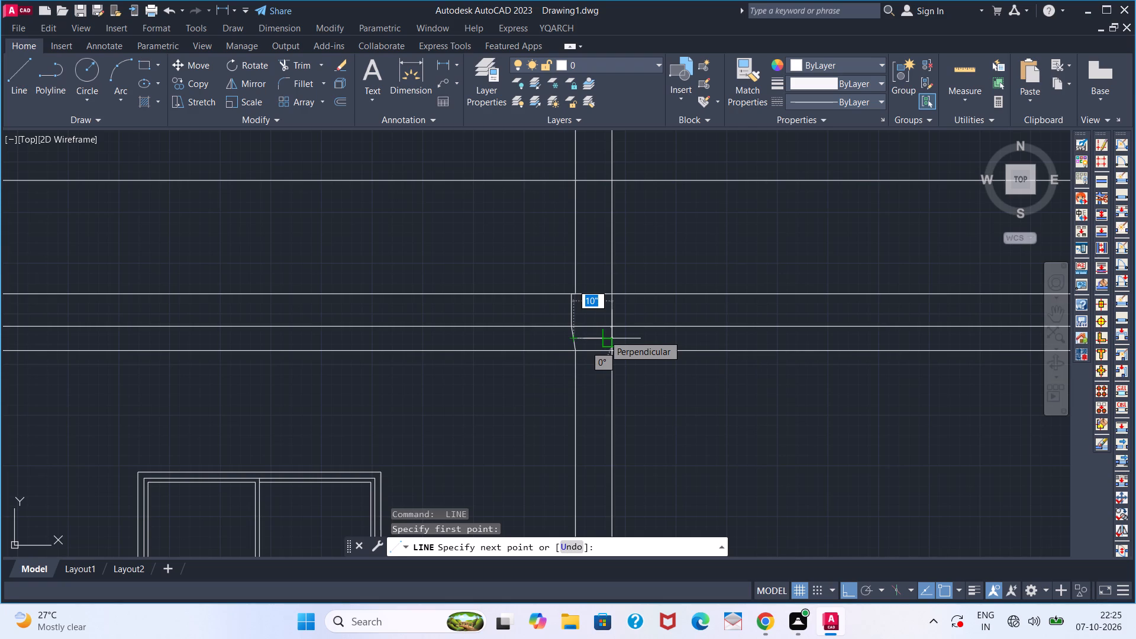
pyautogui.click(604, 335)
pyautogui.press('space')
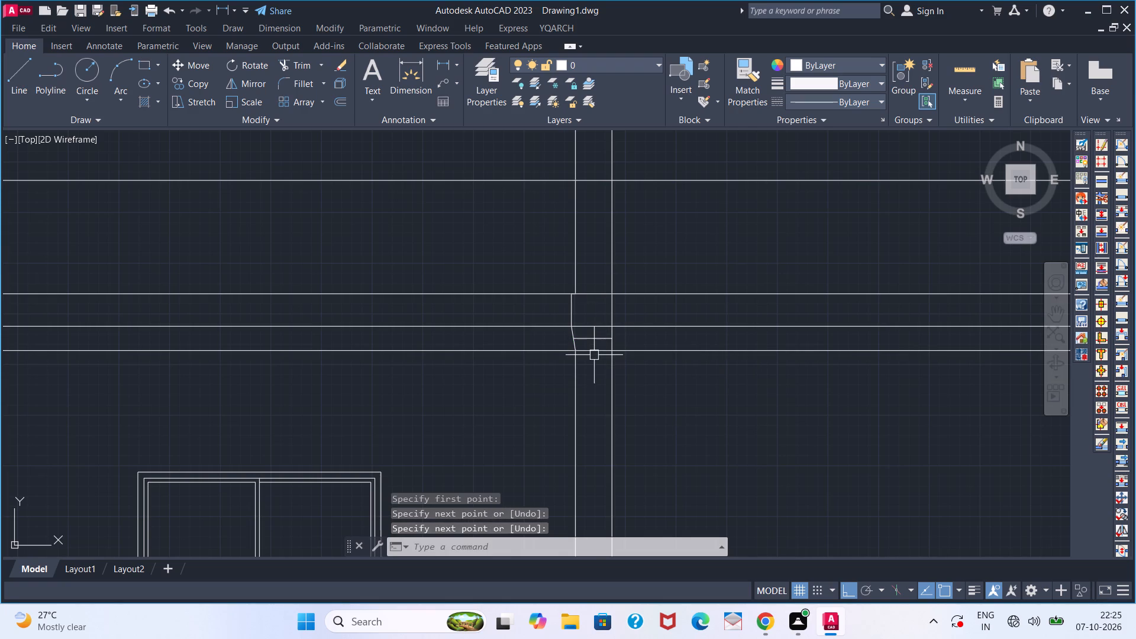
# Trim the lowest band line between the two column verticals.
pyautogui.write('TR')
pyautogui.press('space')
pyautogui.click(594, 355)
pyautogui.press('space')
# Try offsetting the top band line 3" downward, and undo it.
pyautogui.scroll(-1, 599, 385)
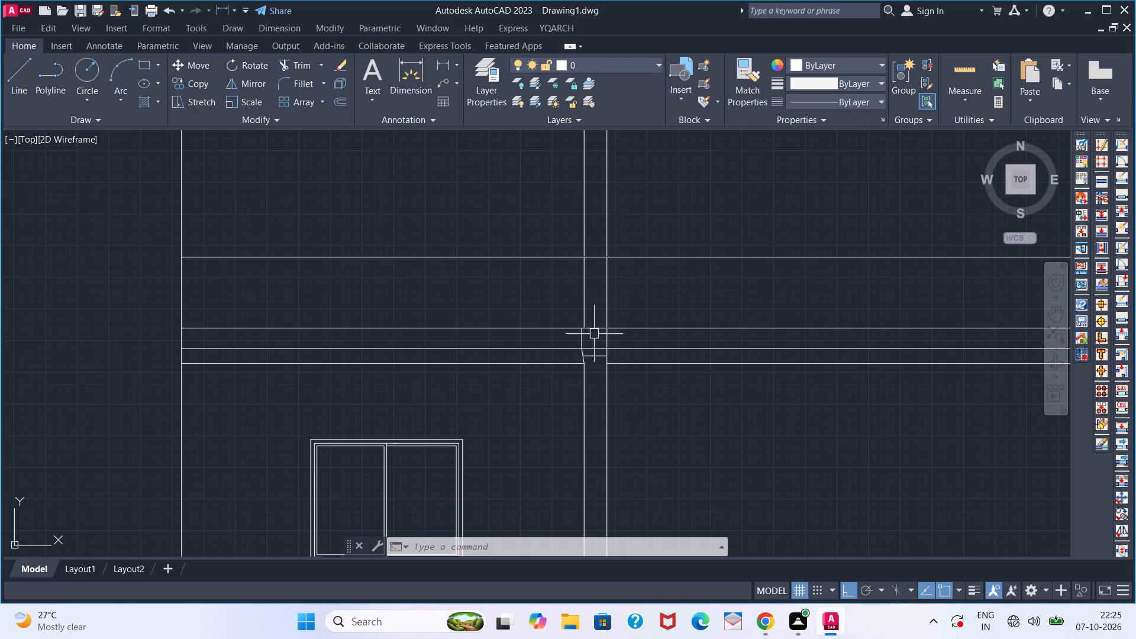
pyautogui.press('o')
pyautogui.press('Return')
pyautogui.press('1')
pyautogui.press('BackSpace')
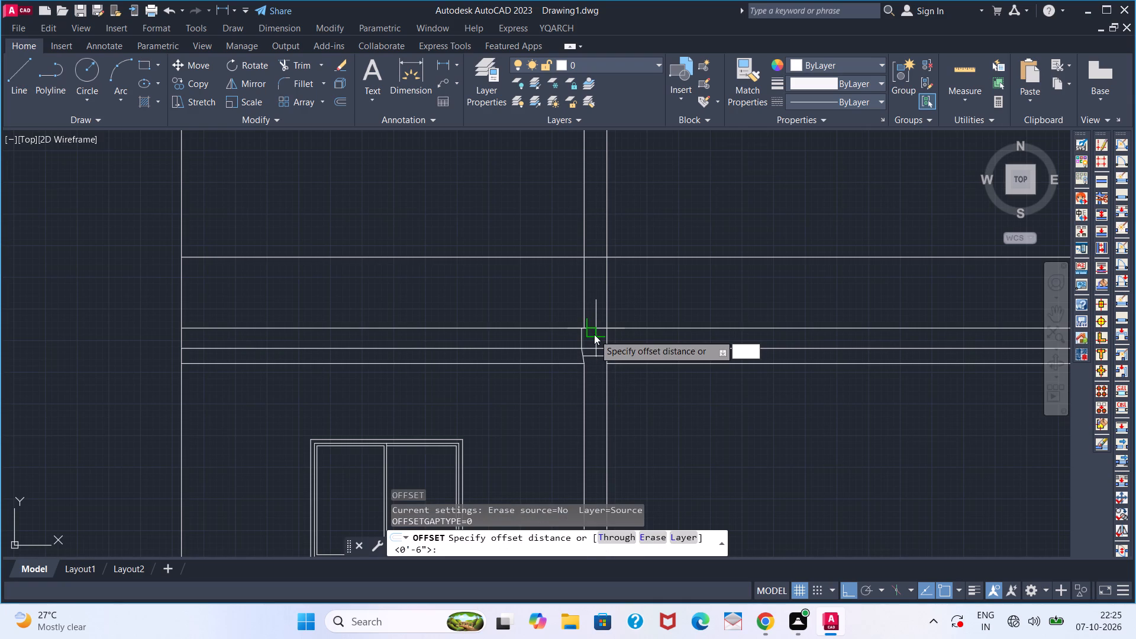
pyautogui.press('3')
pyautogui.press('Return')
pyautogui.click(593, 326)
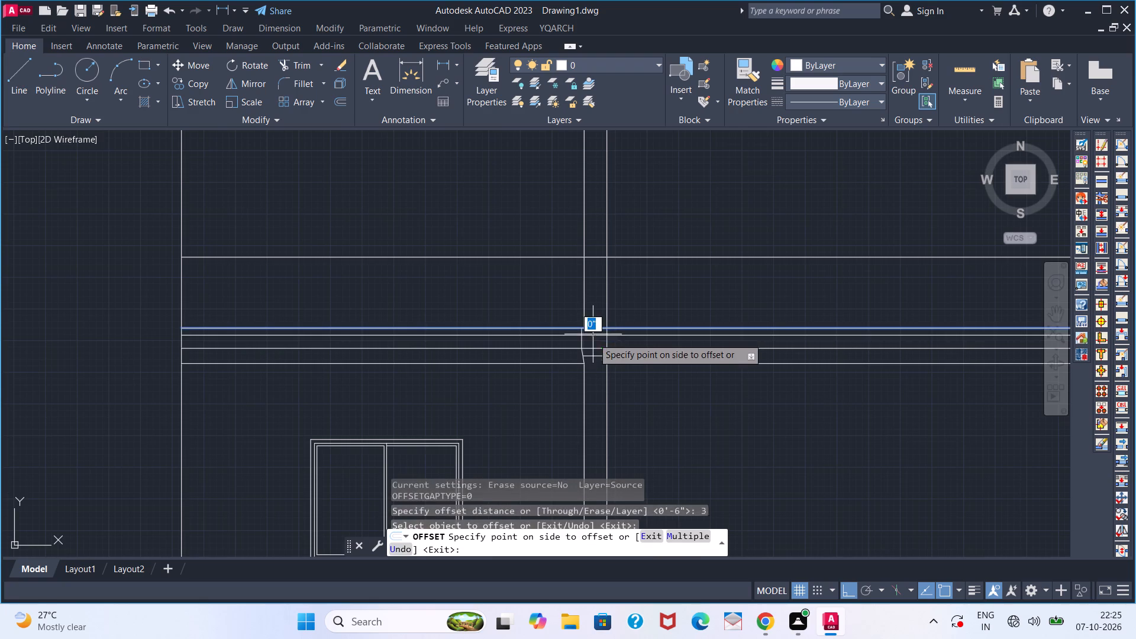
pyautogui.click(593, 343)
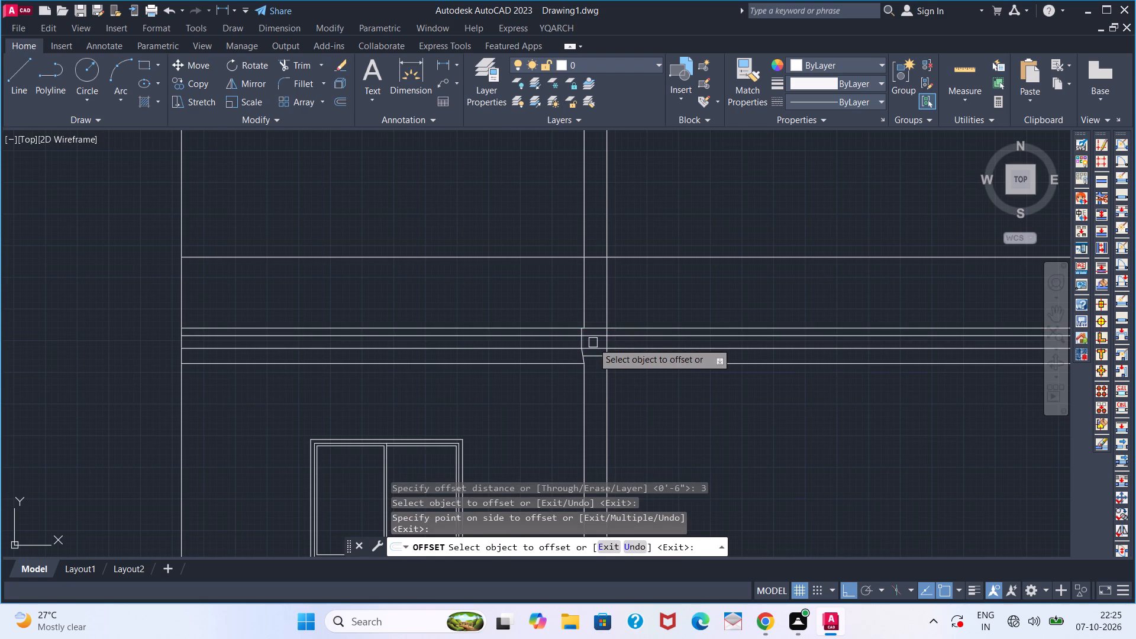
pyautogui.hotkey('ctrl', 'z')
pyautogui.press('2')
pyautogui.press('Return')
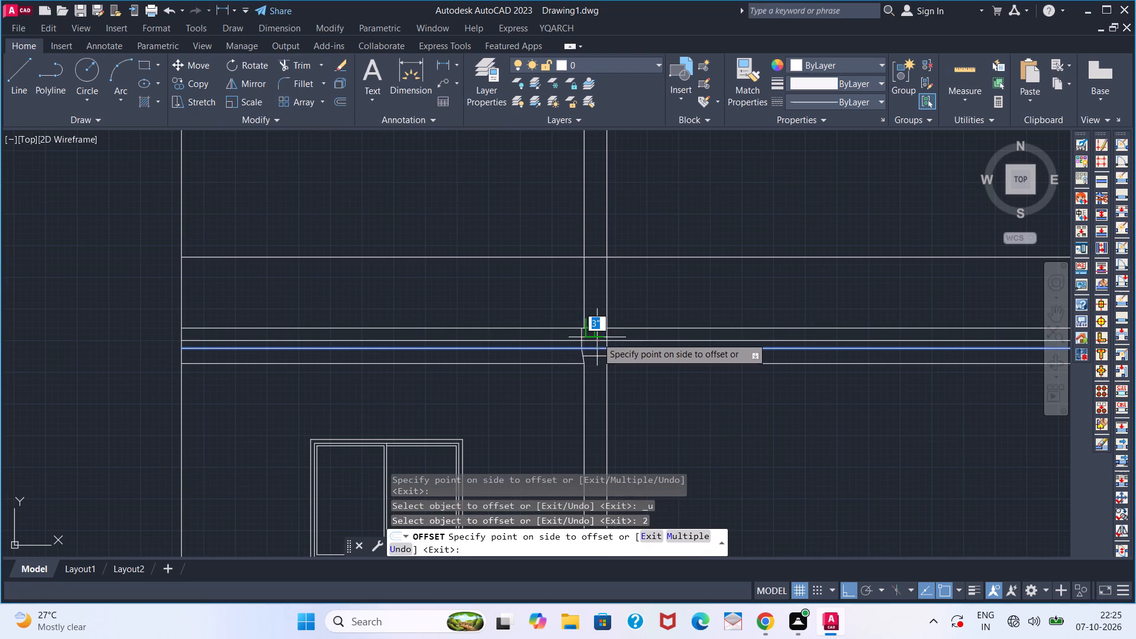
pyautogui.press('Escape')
# Offset the top band line 2" downward.
pyautogui.press('o')
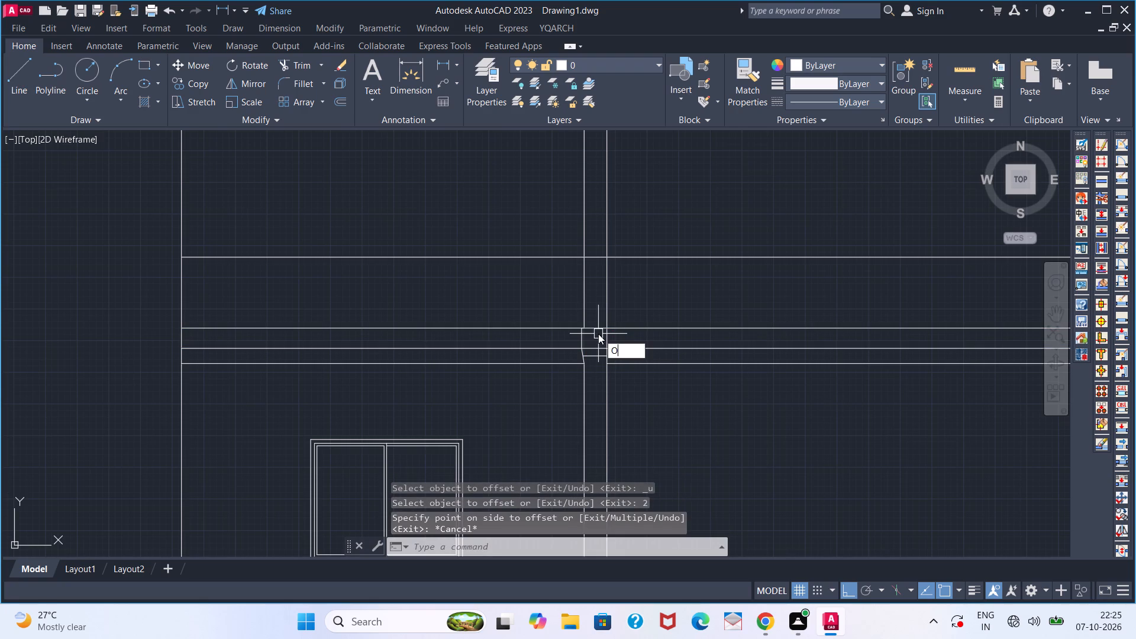
pyautogui.press('Return')
pyautogui.press('2')
pyautogui.press('Return')
pyautogui.click(625, 327)
pyautogui.click(625, 341)
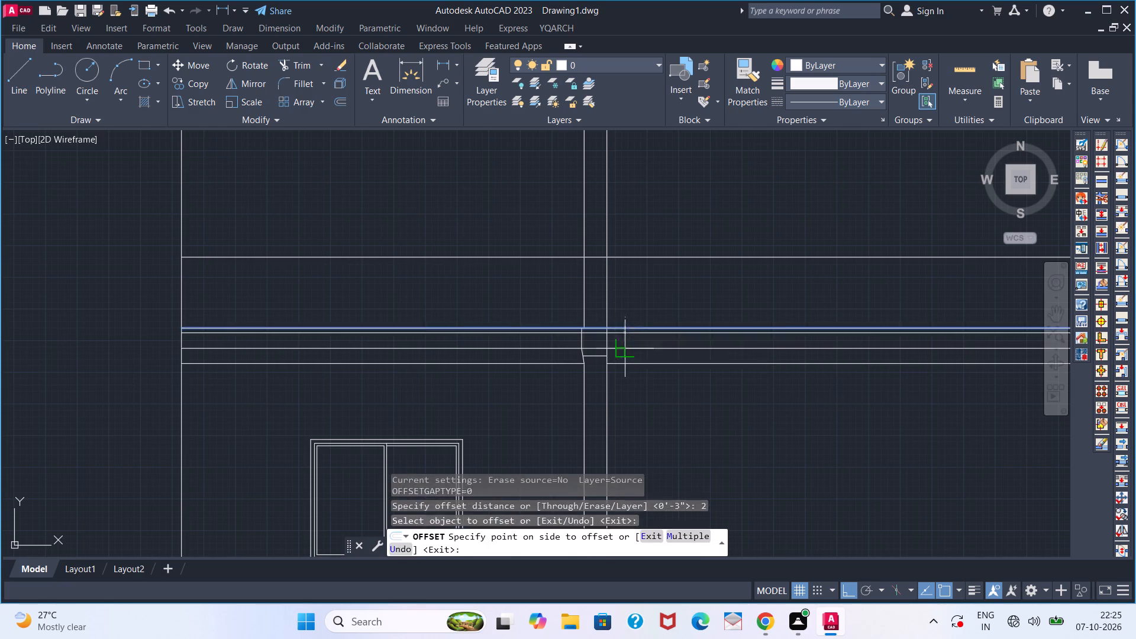
pyautogui.press('space')
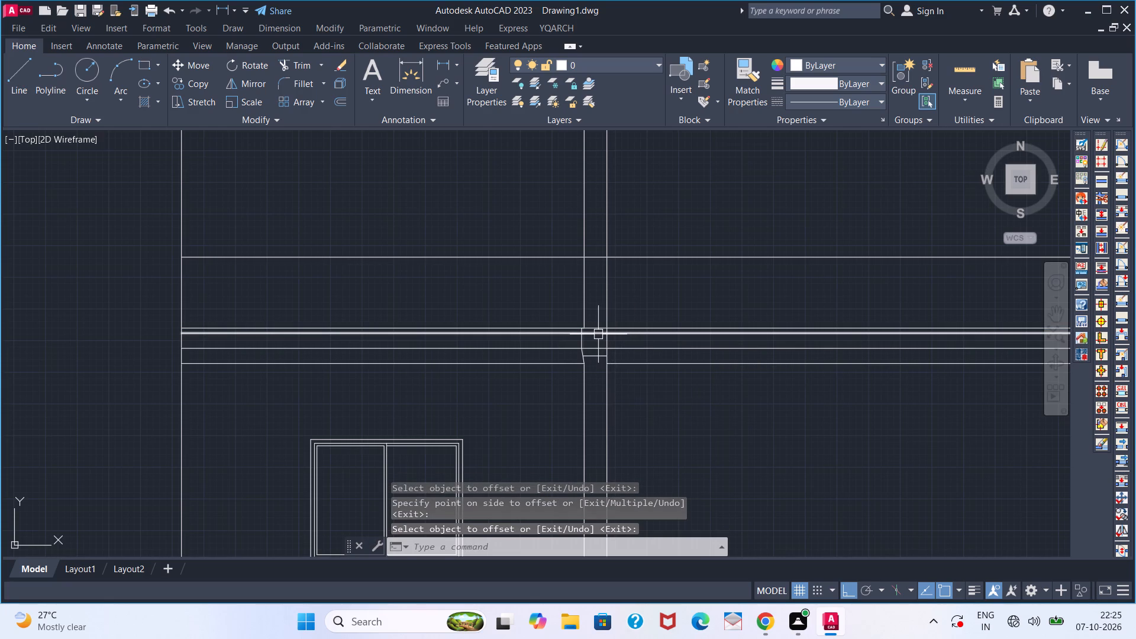
# Trim the top band line and its 2" offset where they run left of the column cap.
pyautogui.press('Escape')
pyautogui.scroll(1, 598, 334)
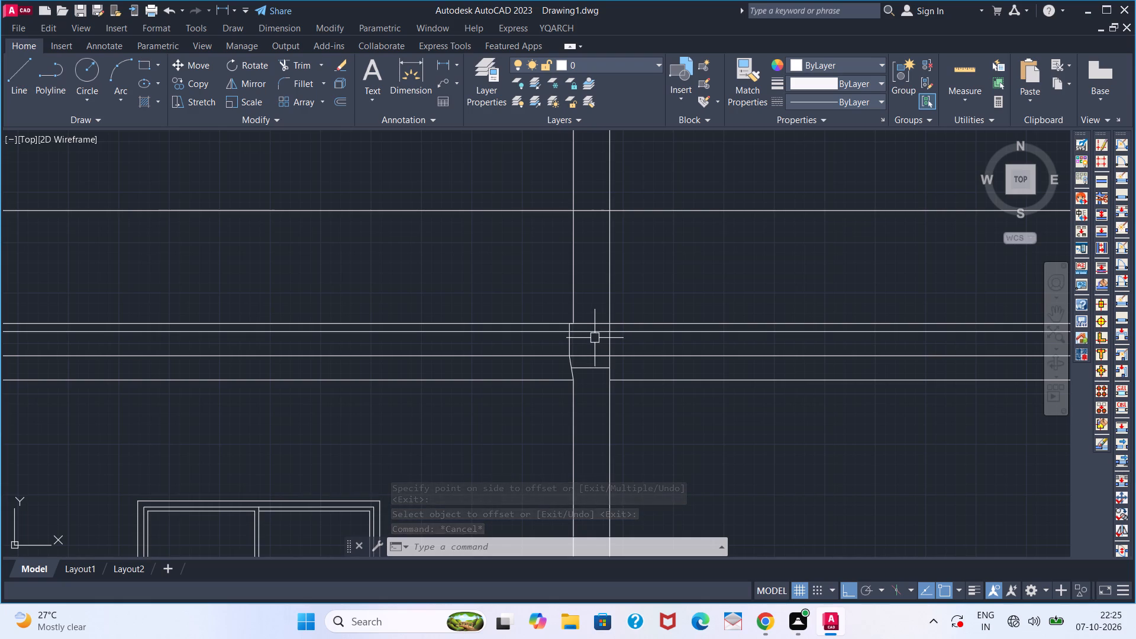
pyautogui.write('TR')
pyautogui.press('space')
pyautogui.click(540, 335)
pyautogui.click(535, 322)
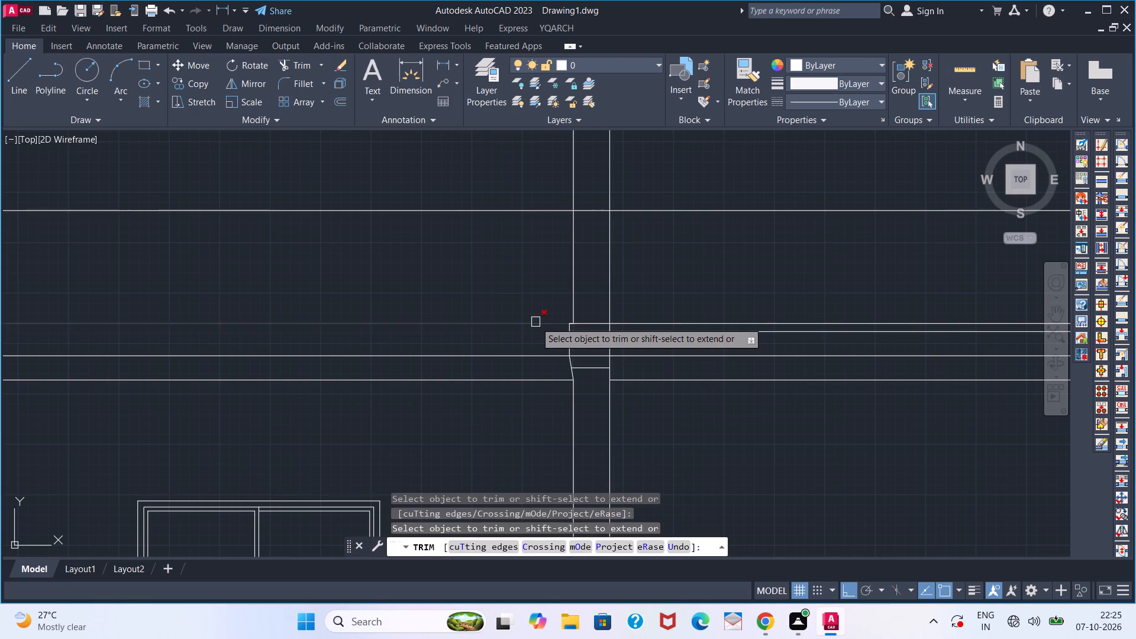
# Trim both column verticals between the cap top and the horizontal line above, plus the right vertical's stub between the top two band lines.
pyautogui.scroll(-1, 673, 328)
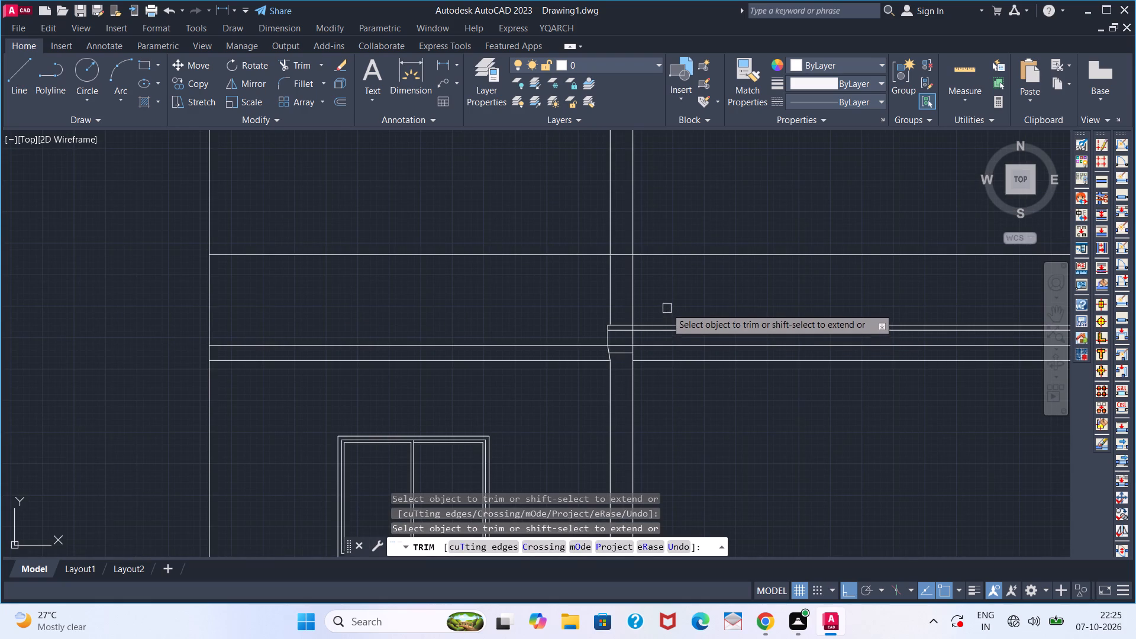
pyautogui.click(638, 302)
pyautogui.click(584, 301)
pyautogui.moveTo(715, 301); pyautogui.dragTo(621, 302, button='middle')
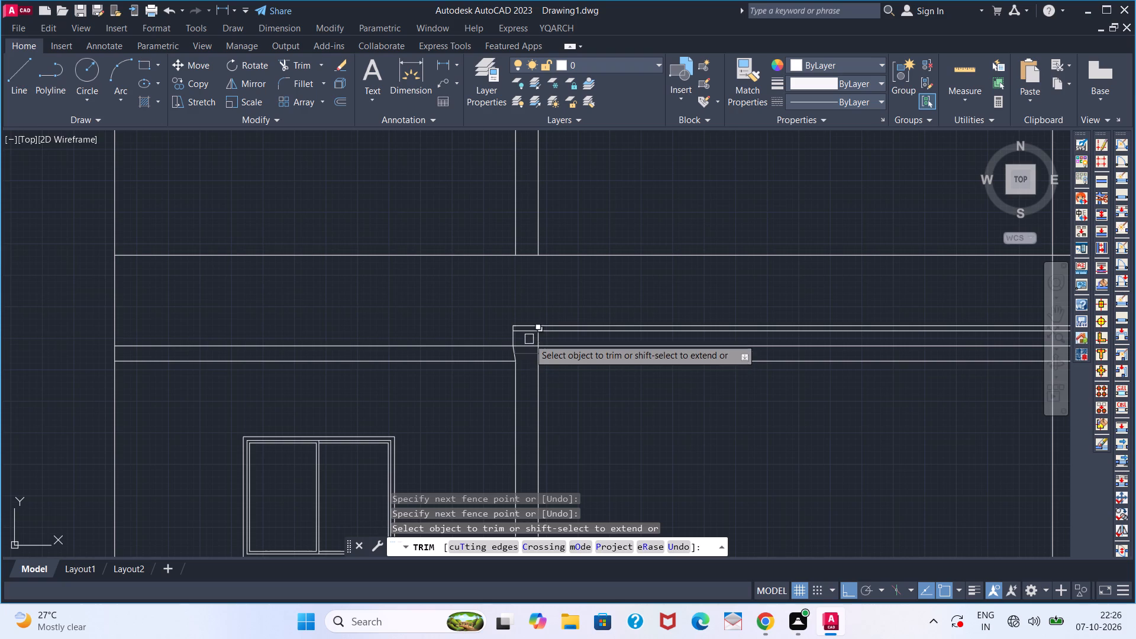
pyautogui.scroll(3, 525, 333)
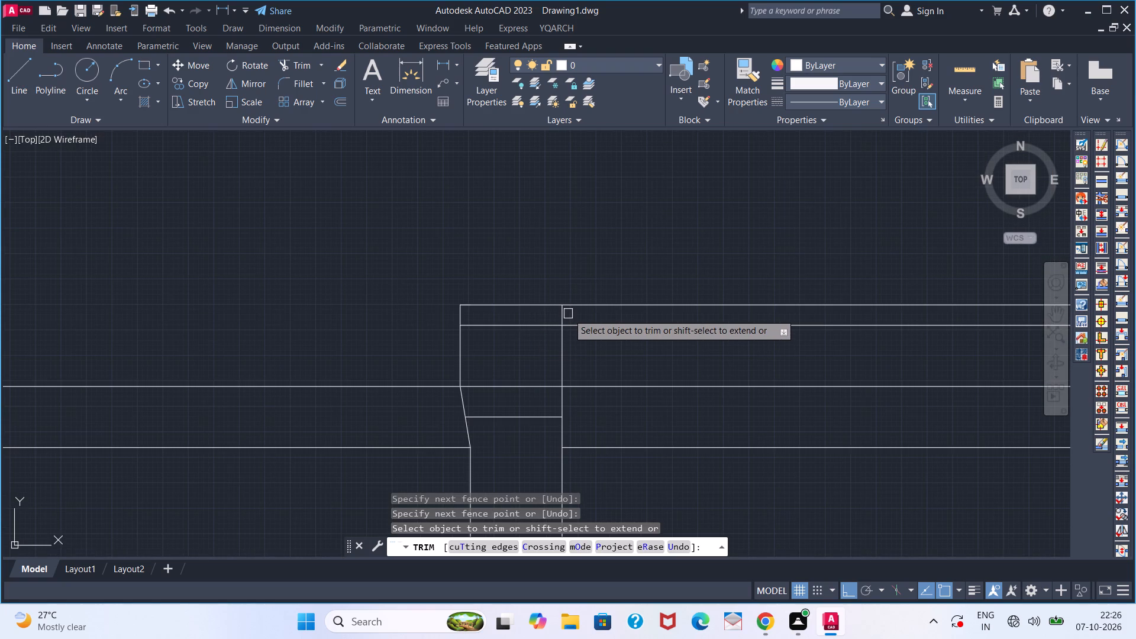
pyautogui.click(564, 314)
pyautogui.press('space')
pyautogui.scroll(-2, 635, 352)
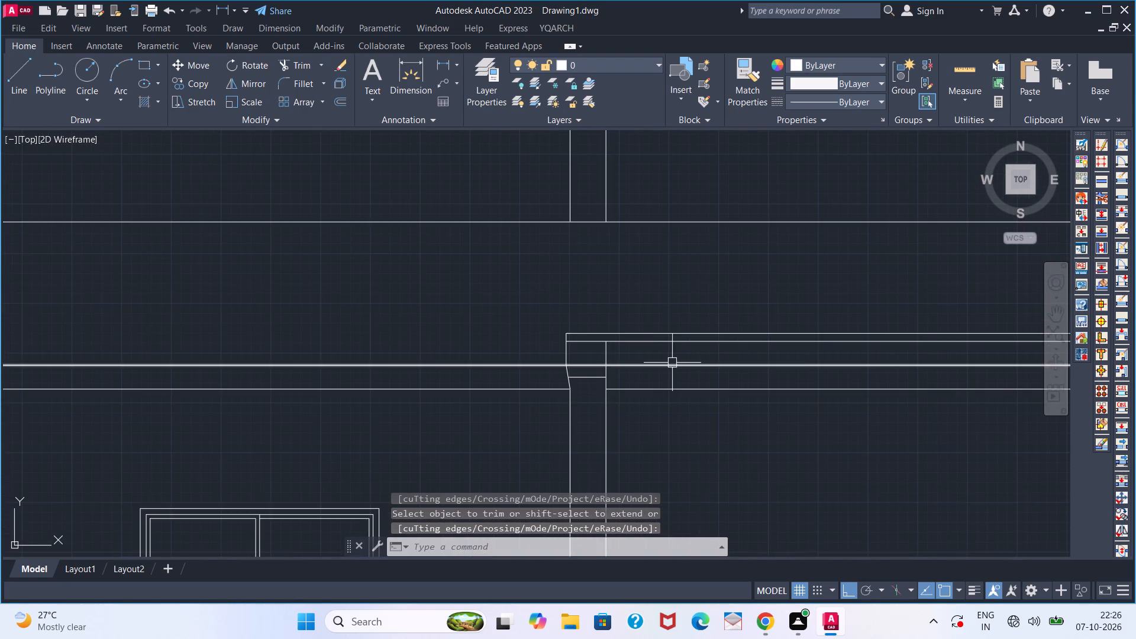
# Trim the upper of the two remaining band lines left of the column cap.
pyautogui.scroll(-1, 673, 363)
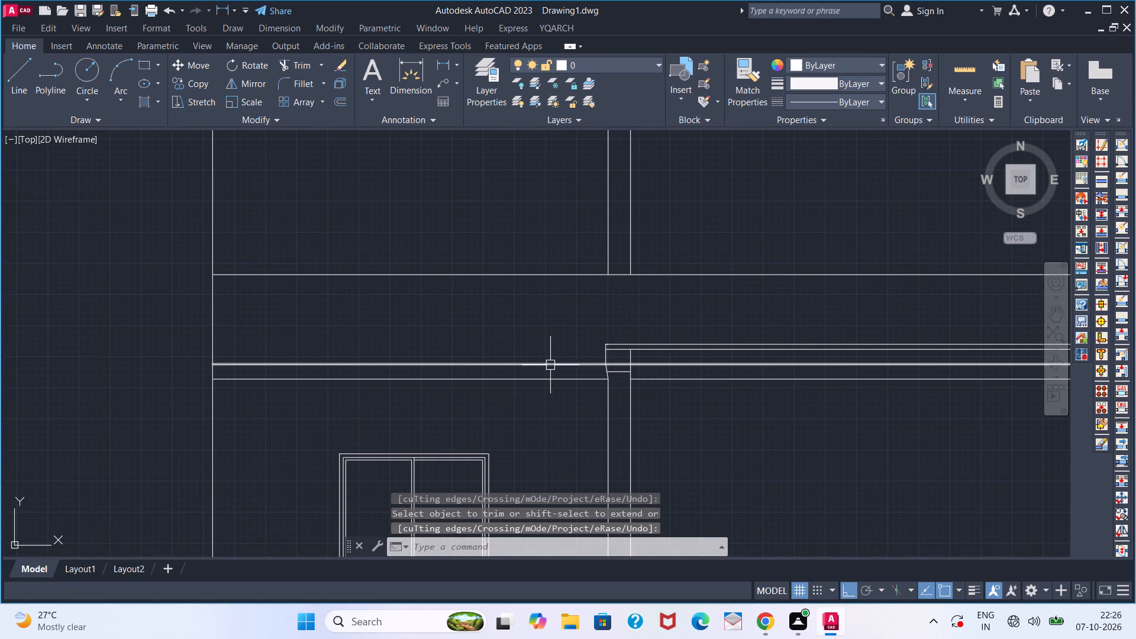
pyautogui.scroll(-1, 550, 363)
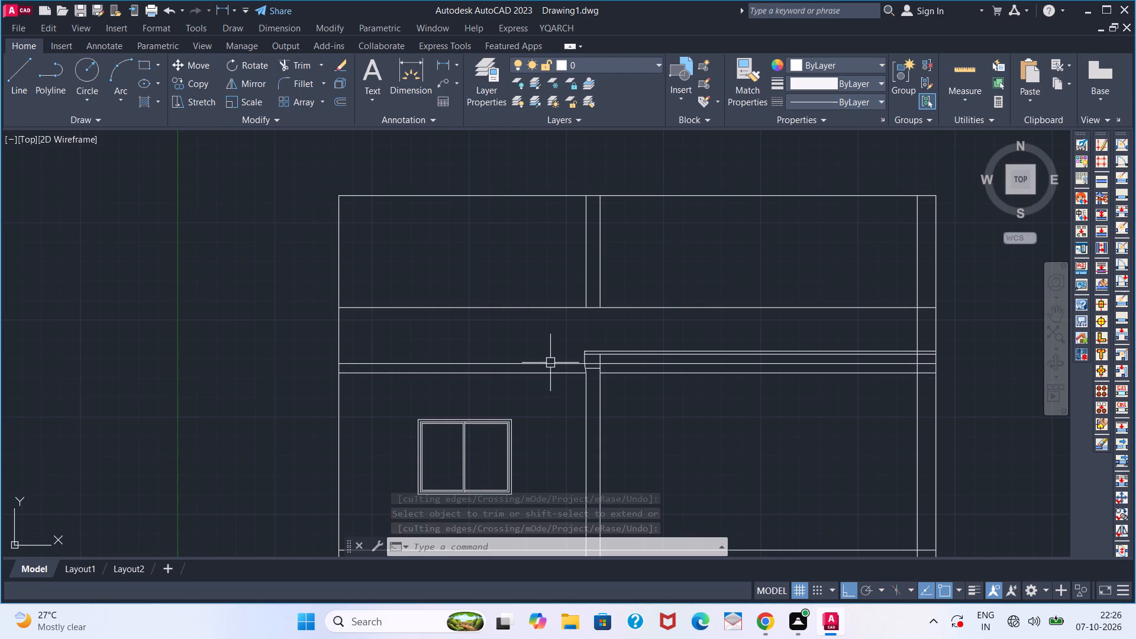
pyautogui.press('r')
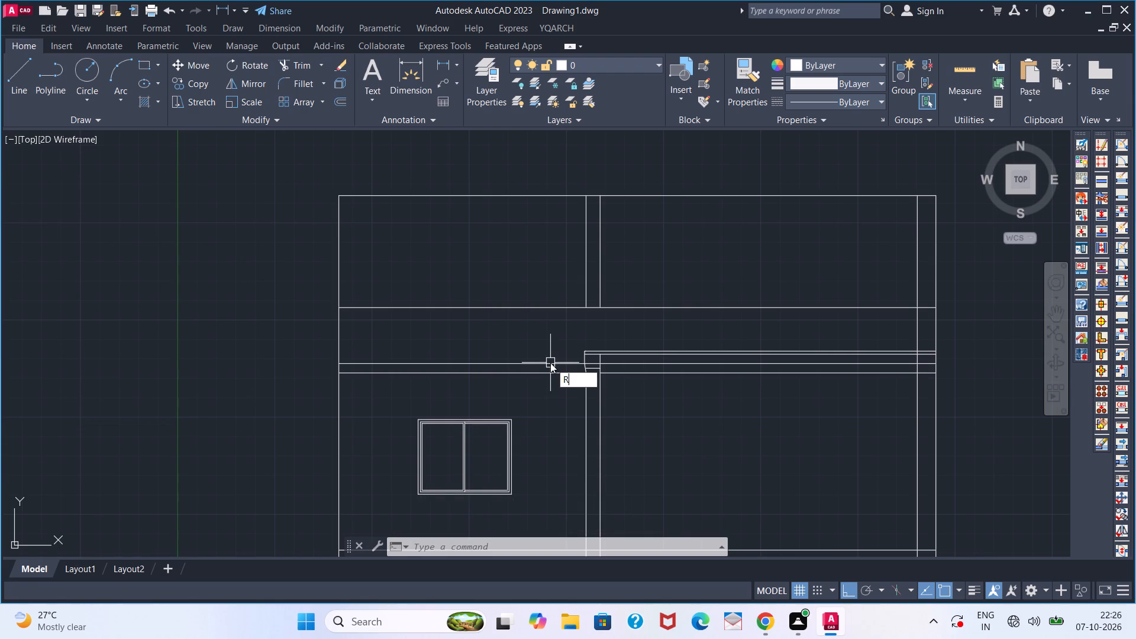
pyautogui.press('Escape')
pyautogui.write('TR')
pyautogui.press('space')
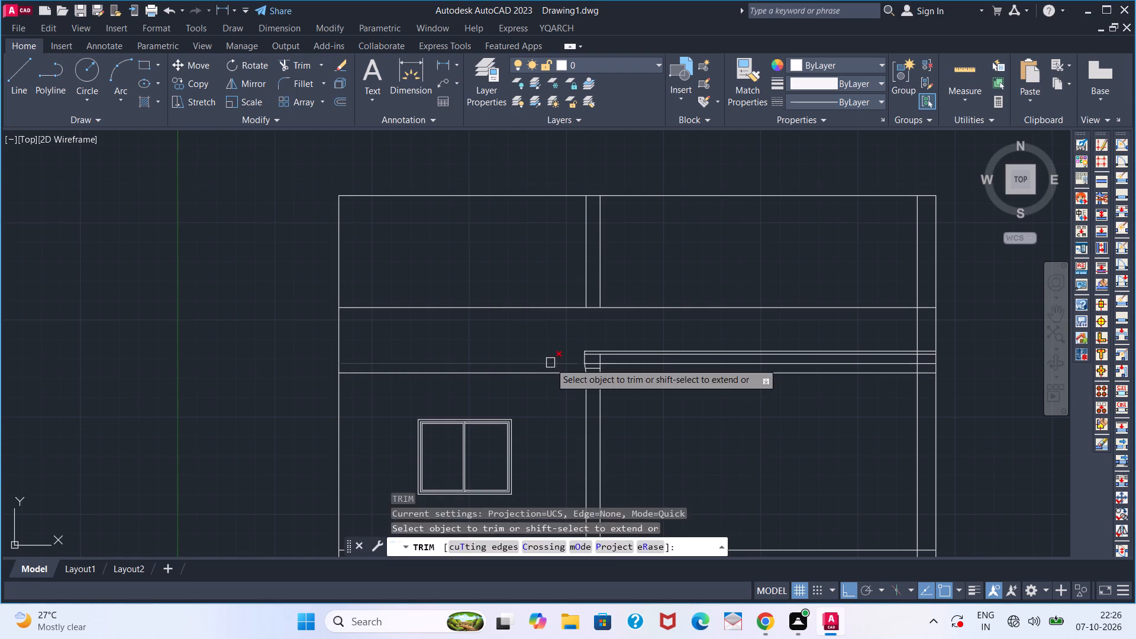
pyautogui.click(550, 363)
pyautogui.press('space')
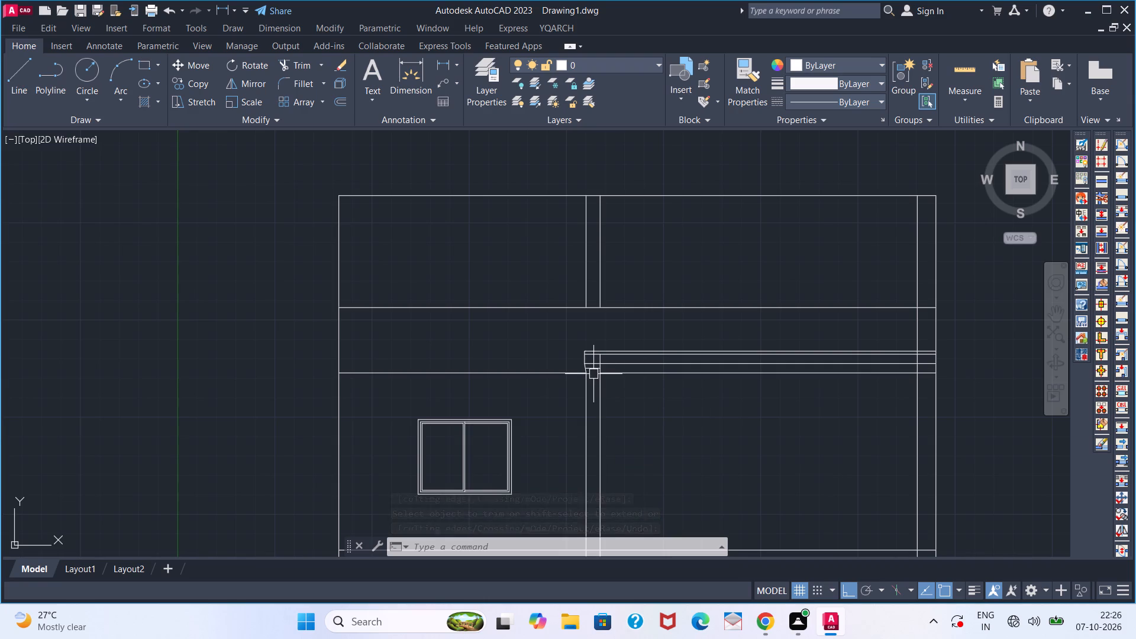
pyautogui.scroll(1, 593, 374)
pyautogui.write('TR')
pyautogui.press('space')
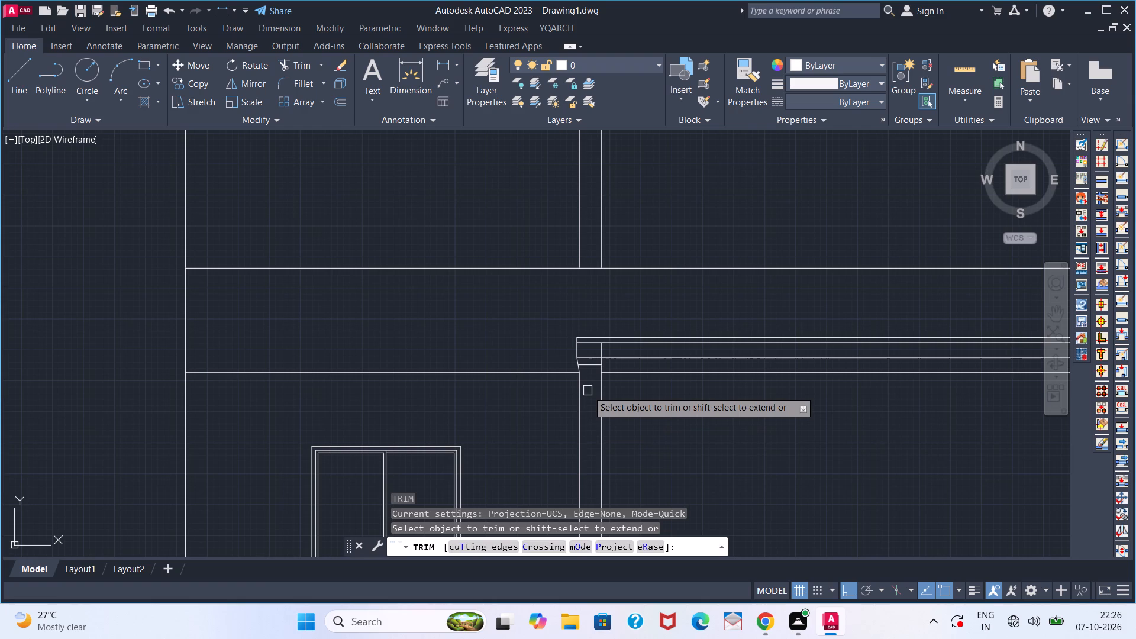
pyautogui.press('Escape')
# Erase the lowest band line running from the middle column to the right edge of the elevation.
pyautogui.scroll(-2, 588, 393)
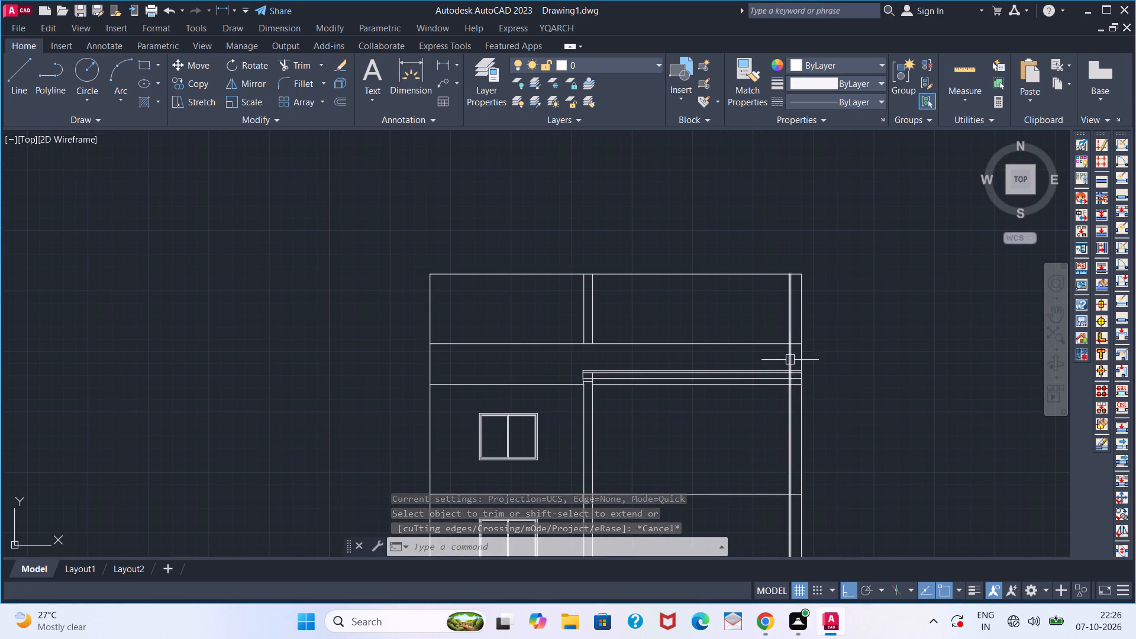
pyautogui.scroll(3, 727, 379)
pyautogui.scroll(-2, 622, 373)
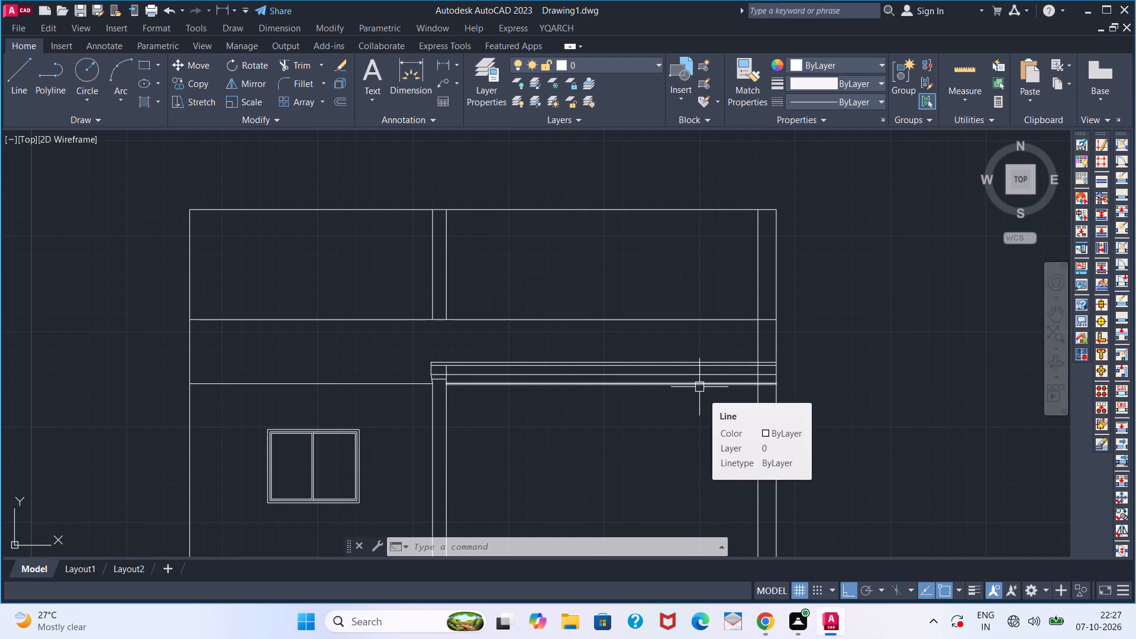
pyautogui.click(699, 387)
pyautogui.press('Delete')
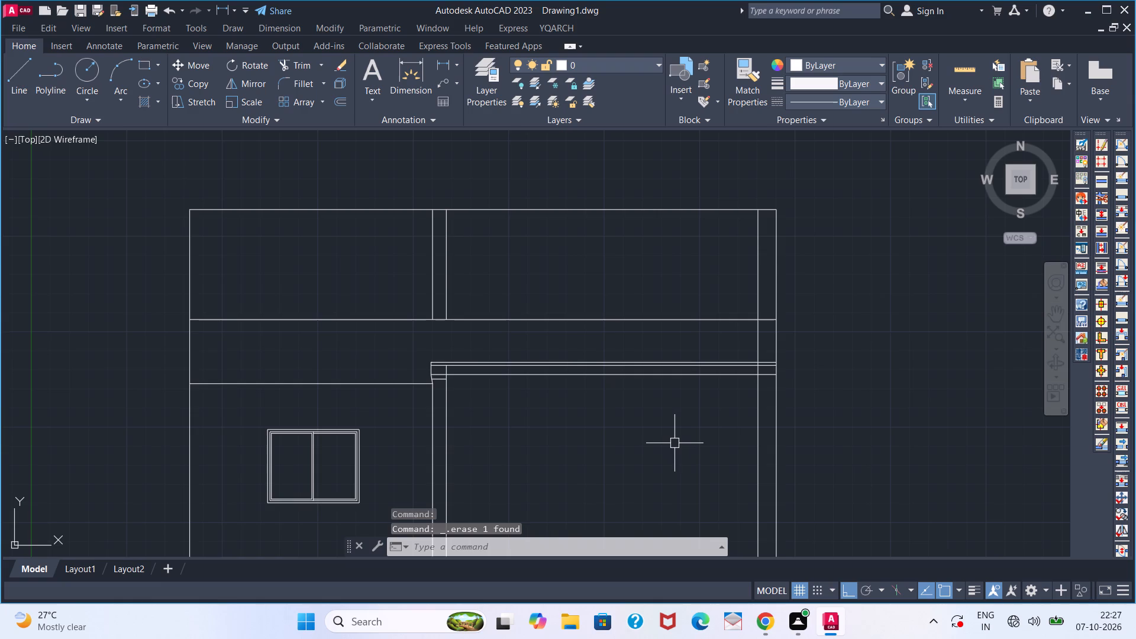
# Trim the three remaining band lines between the two verticals at the elevation's right edge.
pyautogui.write('TR')
pyautogui.press('space')
pyautogui.scroll(2, 768, 383)
pyautogui.click(768, 383)
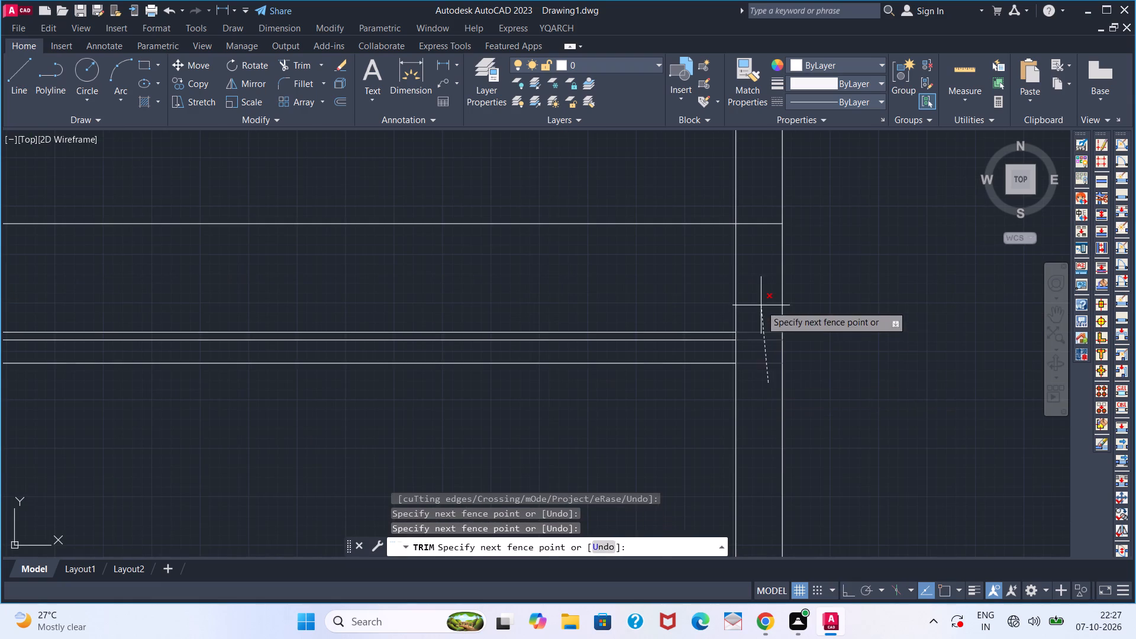
pyautogui.click(761, 305)
pyautogui.press('b')
pyautogui.press('space')
pyautogui.press('Escape')
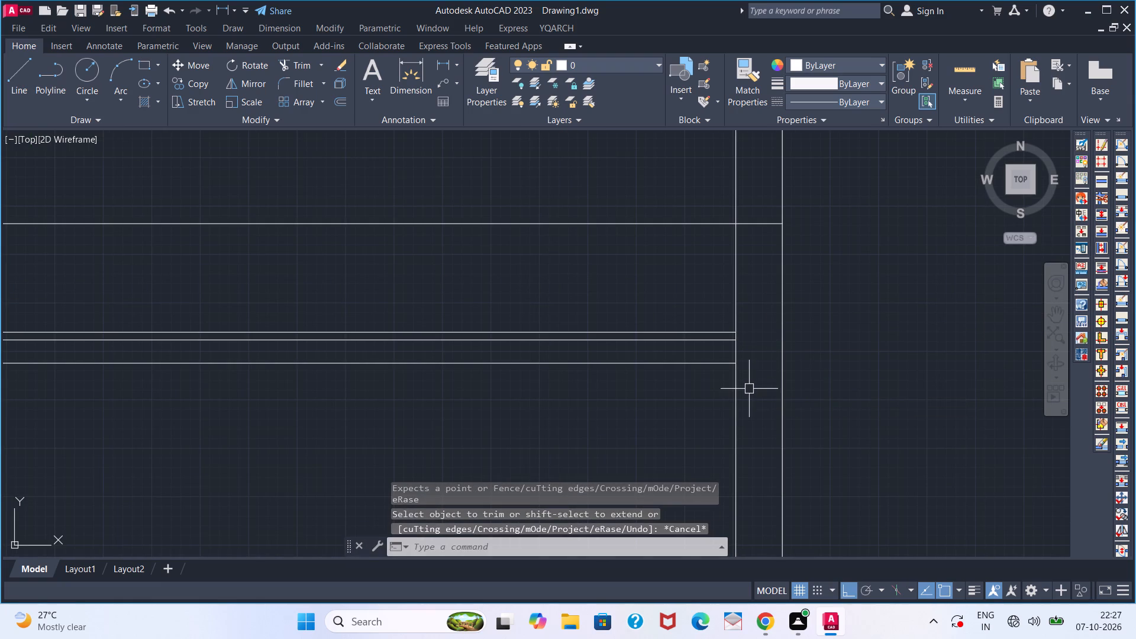
# Offset the inner vertical at the elevation's right edge 5' to the left.
pyautogui.scroll(-2, 724, 388)
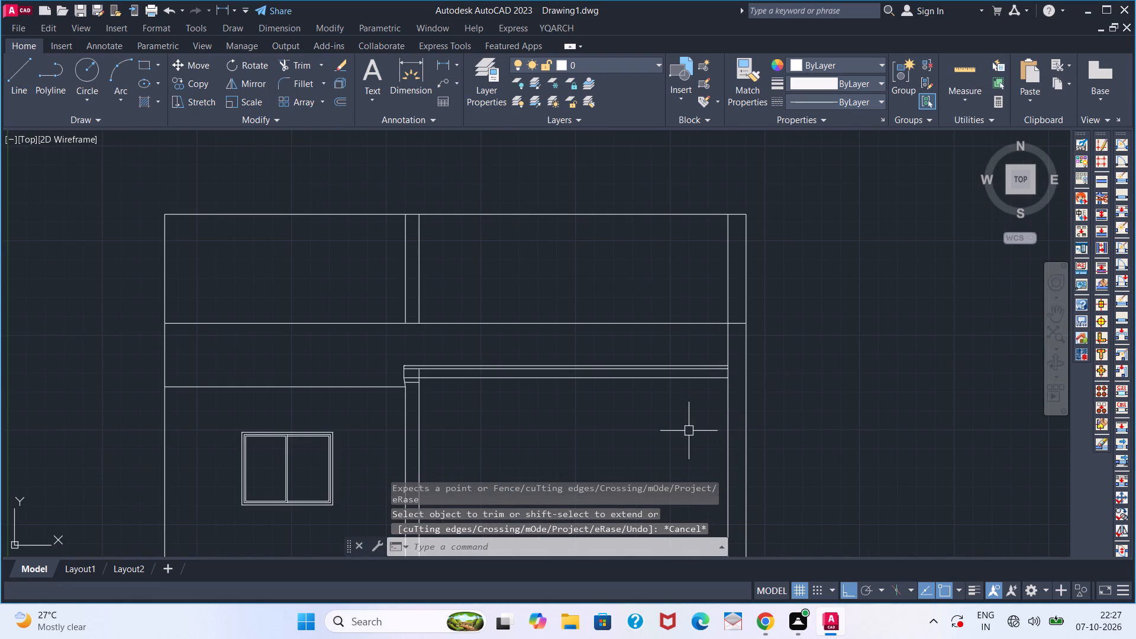
pyautogui.moveTo(688, 431); pyautogui.dragTo(719, 399, button='middle')
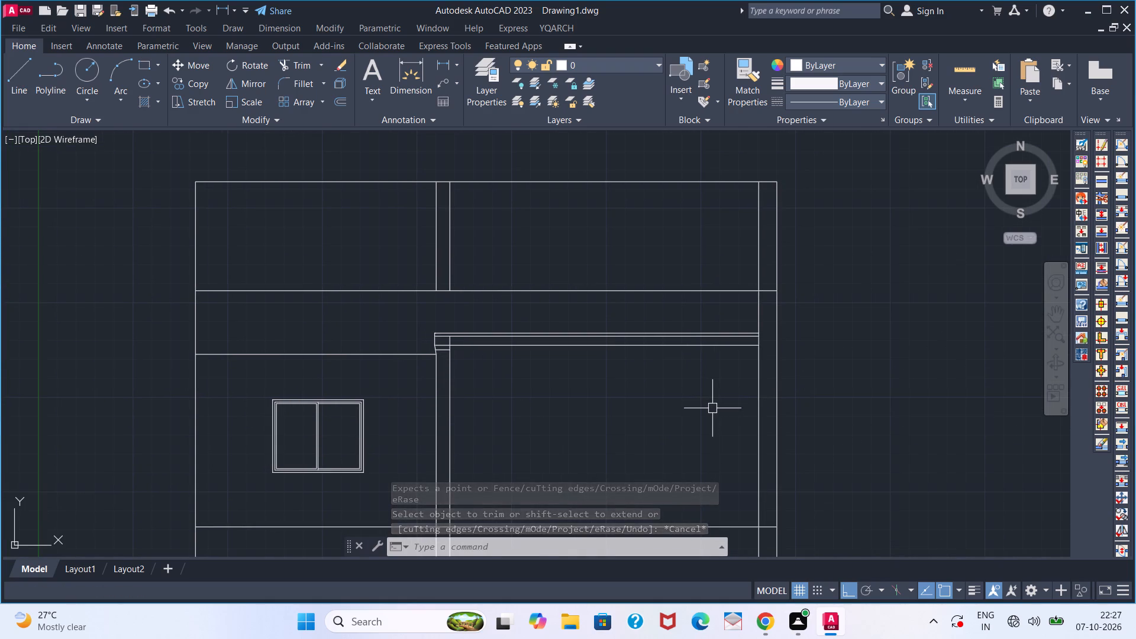
pyautogui.scroll(-1, 712, 408)
pyautogui.moveTo(699, 422); pyautogui.dragTo(745, 367, button='middle')
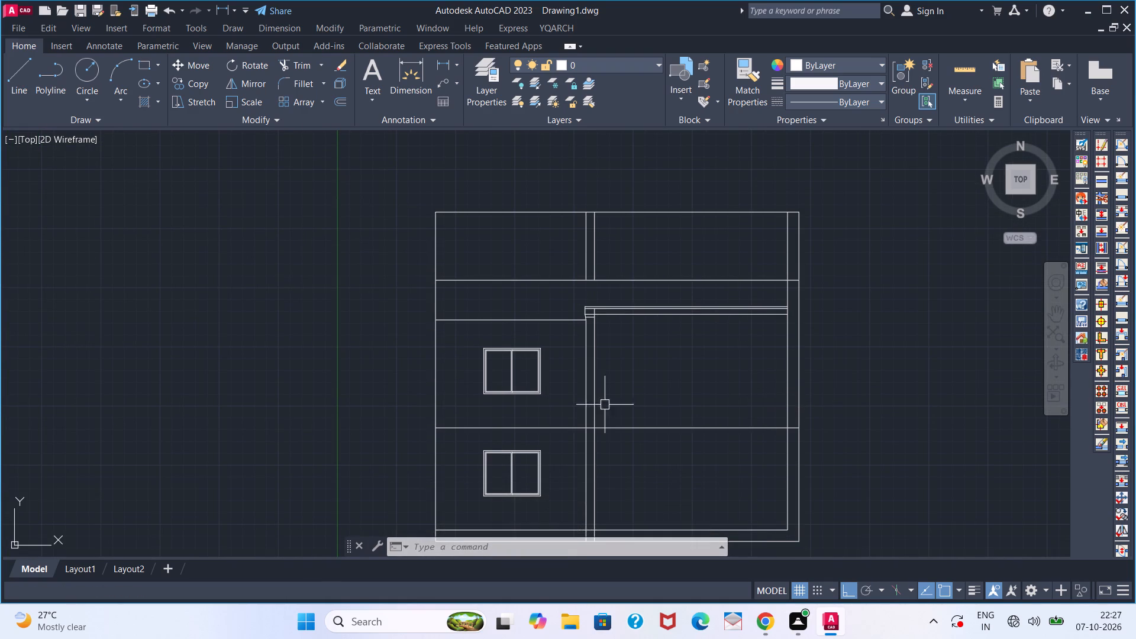
pyautogui.press('o')
pyautogui.press('Return')
pyautogui.press('5')
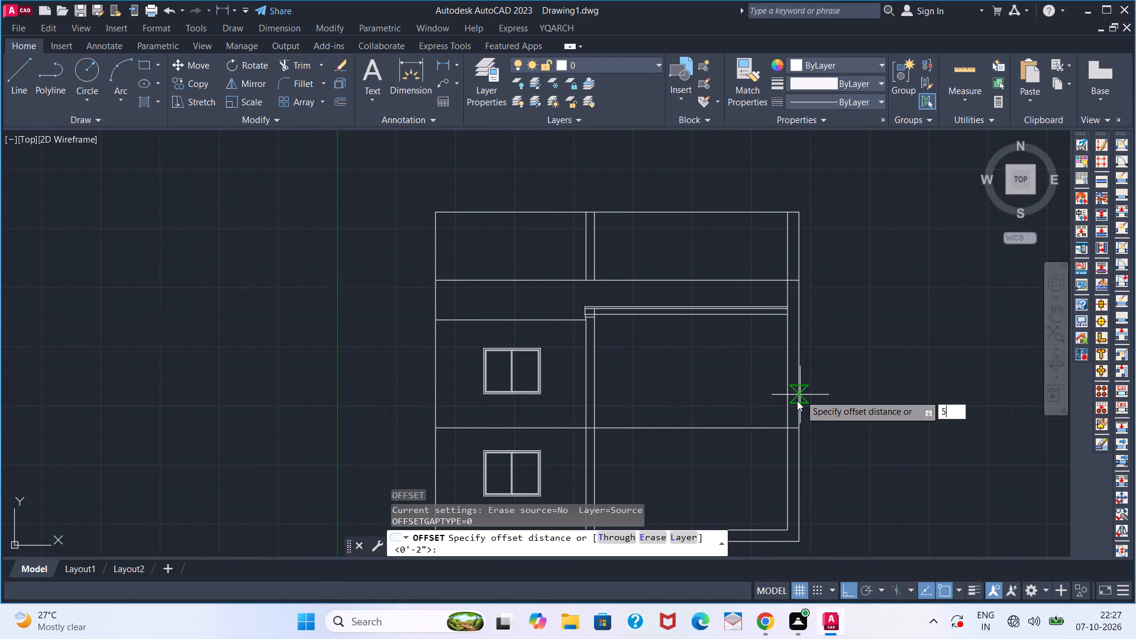
pyautogui.press("'")
pyautogui.press('Return')
pyautogui.click(785, 389)
pyautogui.click(743, 389)
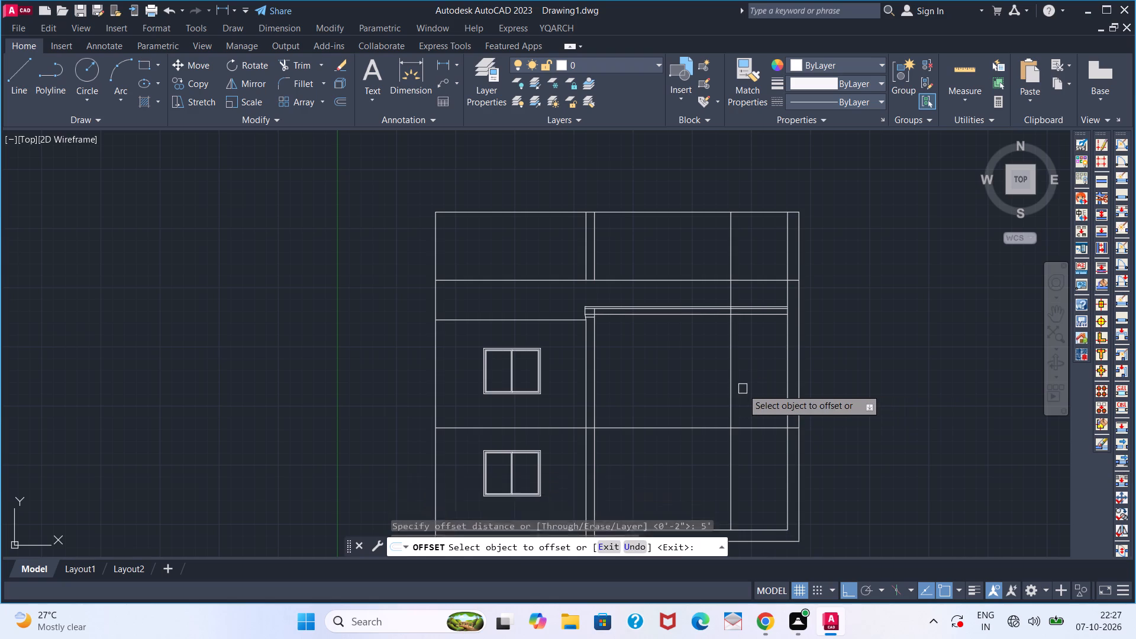
pyautogui.press('space')
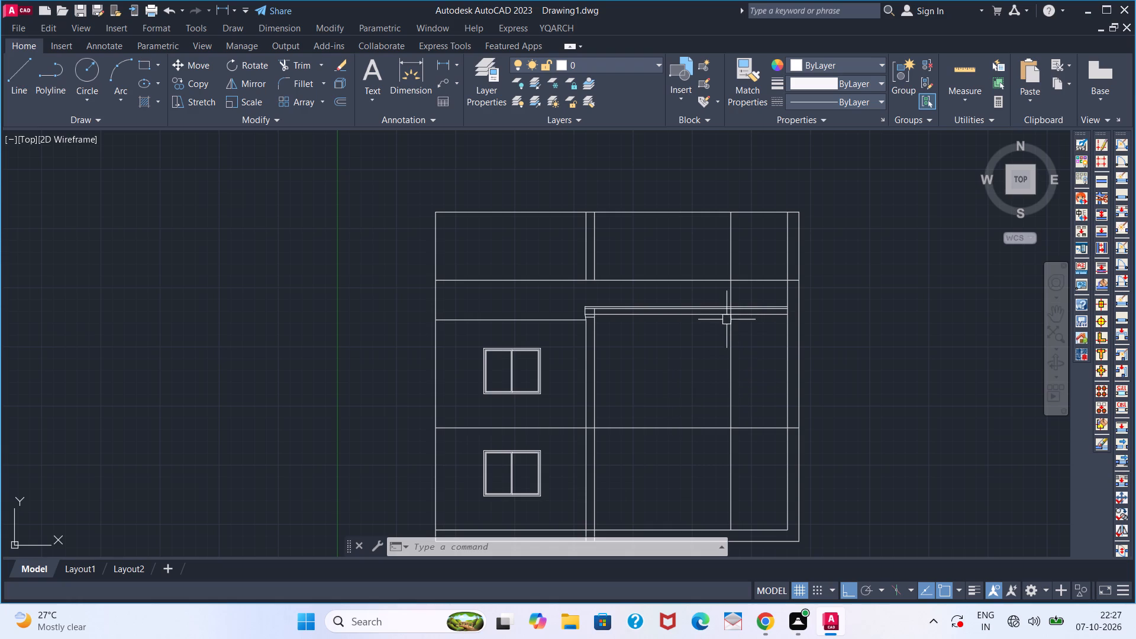
# Trim the new 5' offset vertical at the roof band and erase its portion above the band.
pyautogui.write('TR')
pyautogui.press('space')
pyautogui.scroll(3, 724, 305)
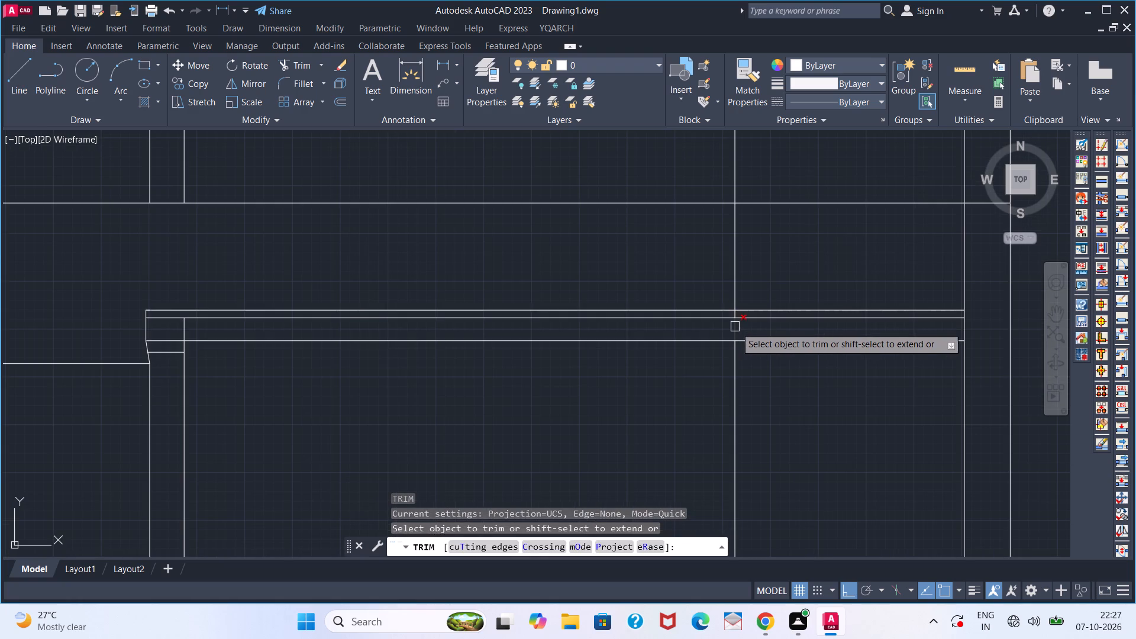
pyautogui.click(735, 327)
pyautogui.press('space')
pyautogui.click(729, 284)
pyautogui.click(740, 283)
pyautogui.click(735, 276)
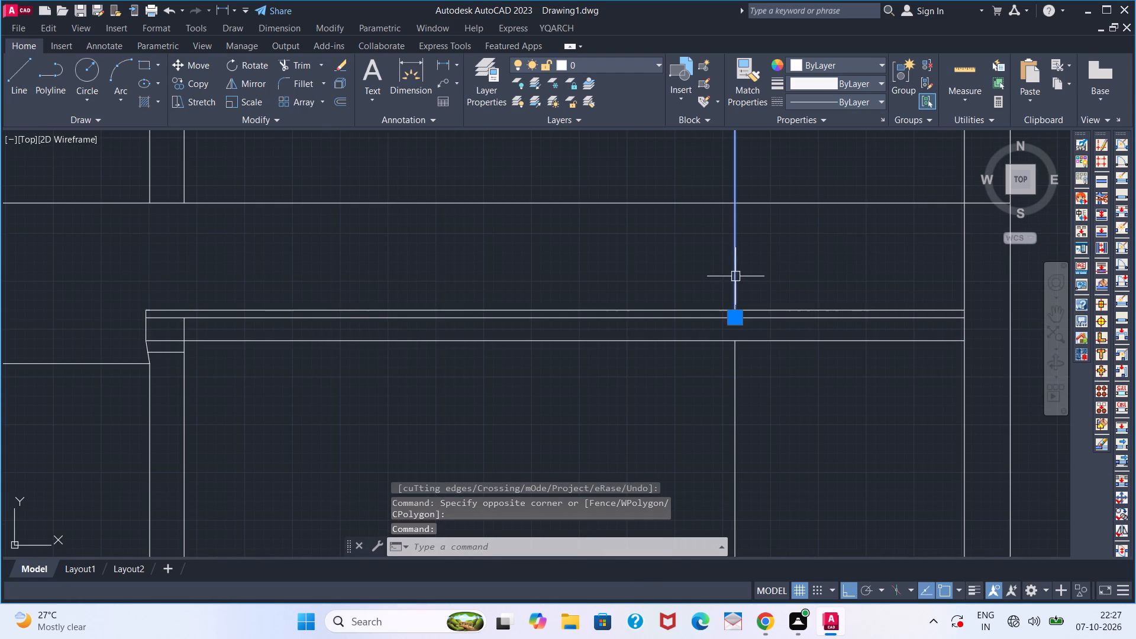
pyautogui.press('Delete')
# Erase the short horizontal line across the lower part of the column cap.
pyautogui.scroll(-2, 716, 303)
pyautogui.scroll(-2, 728, 388)
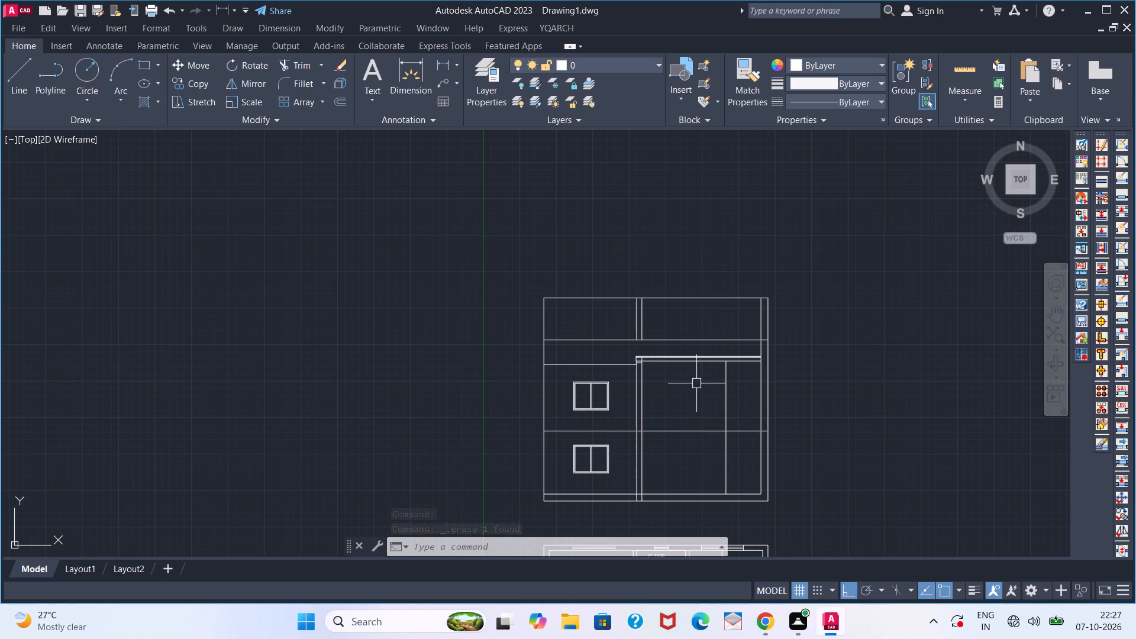
pyautogui.scroll(2, 695, 382)
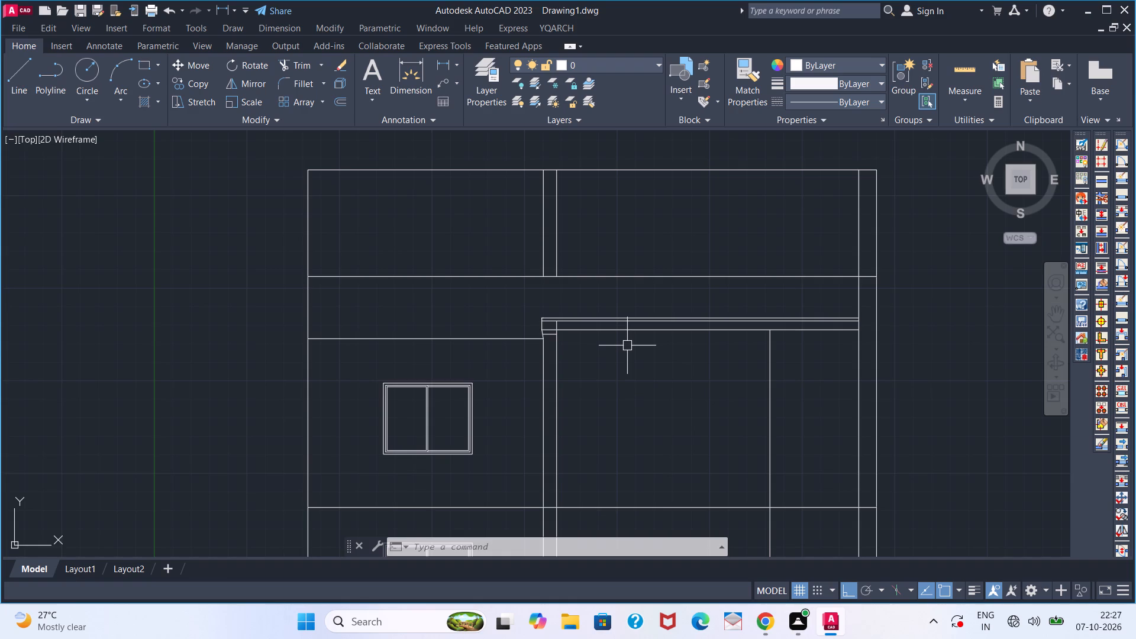
pyautogui.scroll(3, 550, 333)
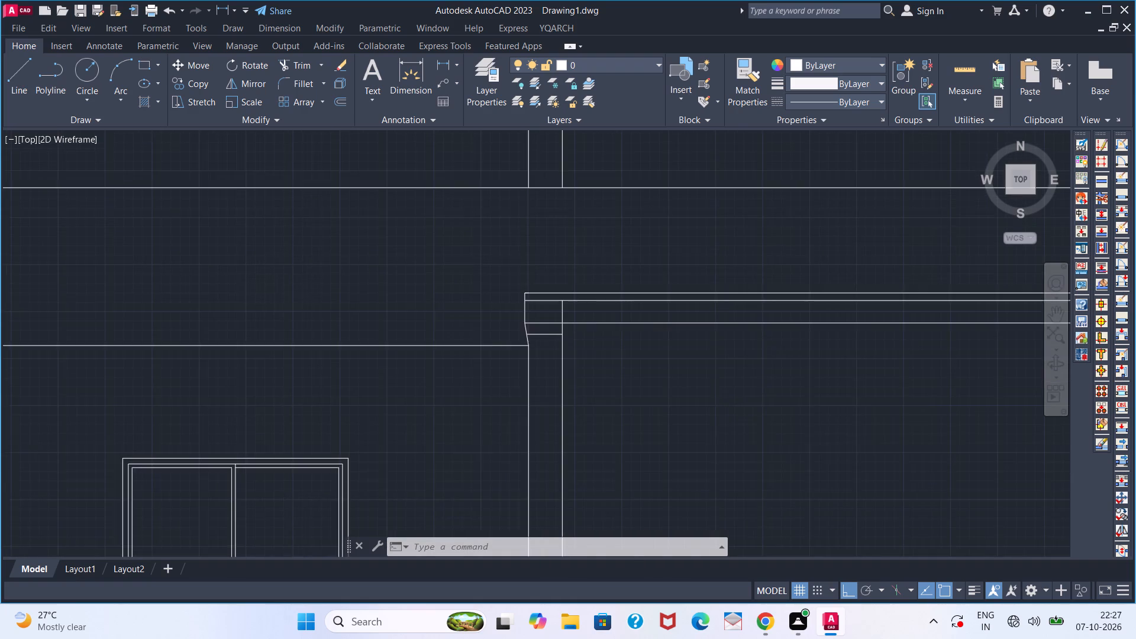
pyautogui.click(550, 333)
pyautogui.press('Delete')
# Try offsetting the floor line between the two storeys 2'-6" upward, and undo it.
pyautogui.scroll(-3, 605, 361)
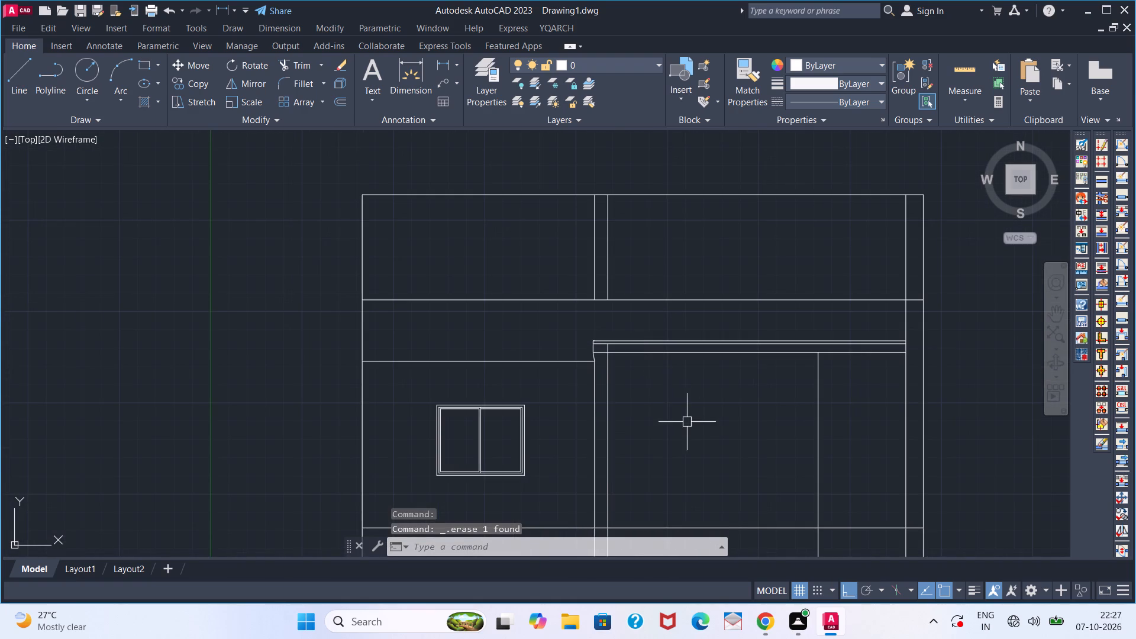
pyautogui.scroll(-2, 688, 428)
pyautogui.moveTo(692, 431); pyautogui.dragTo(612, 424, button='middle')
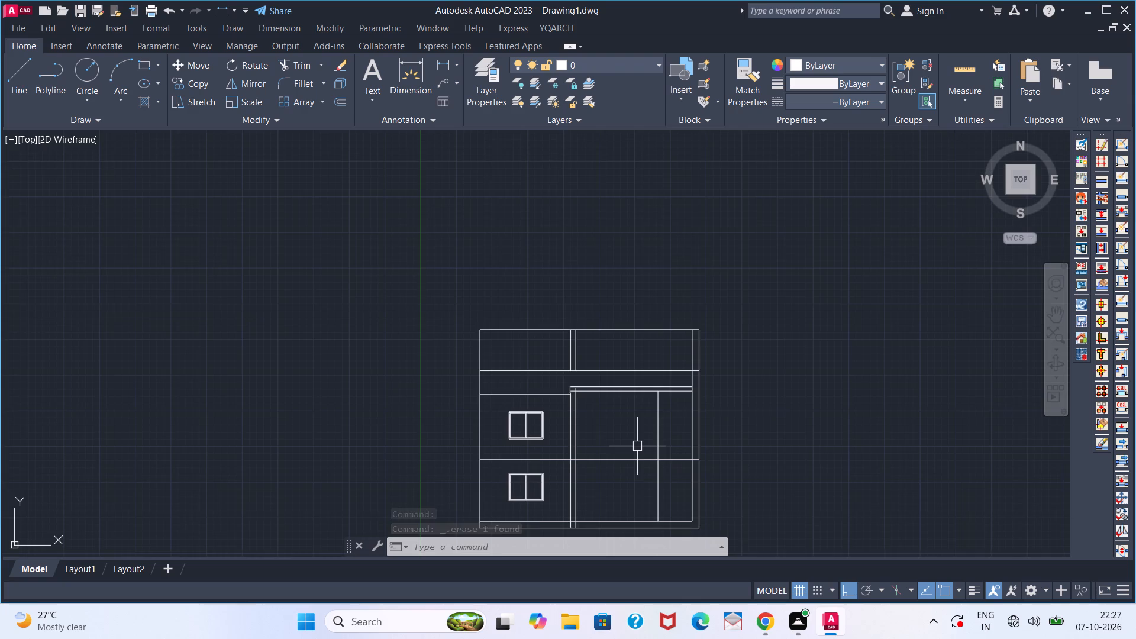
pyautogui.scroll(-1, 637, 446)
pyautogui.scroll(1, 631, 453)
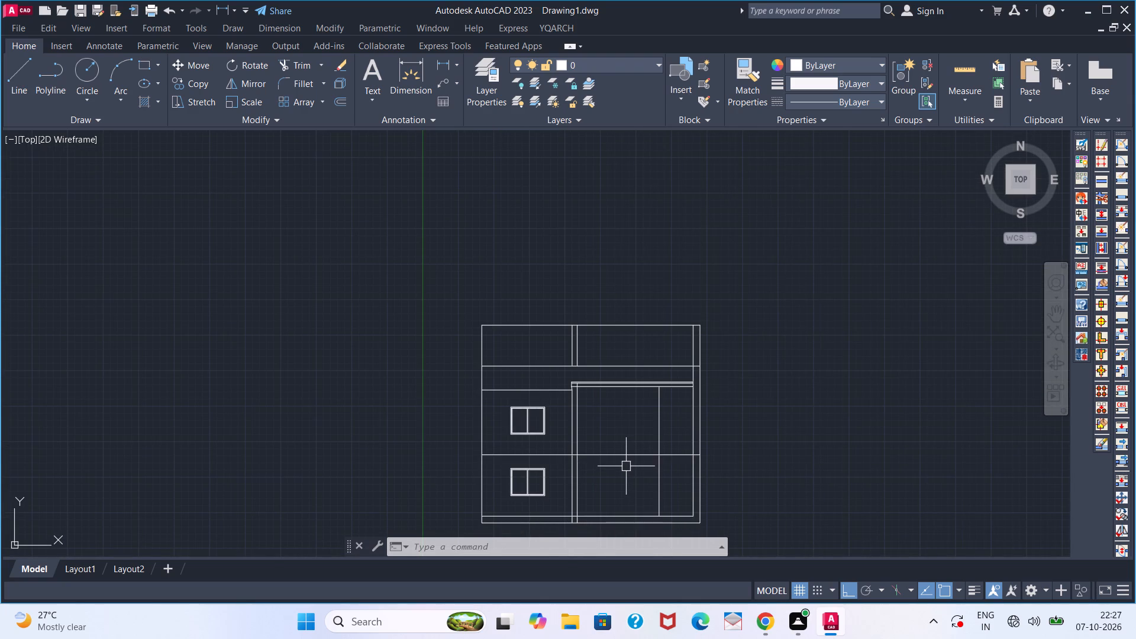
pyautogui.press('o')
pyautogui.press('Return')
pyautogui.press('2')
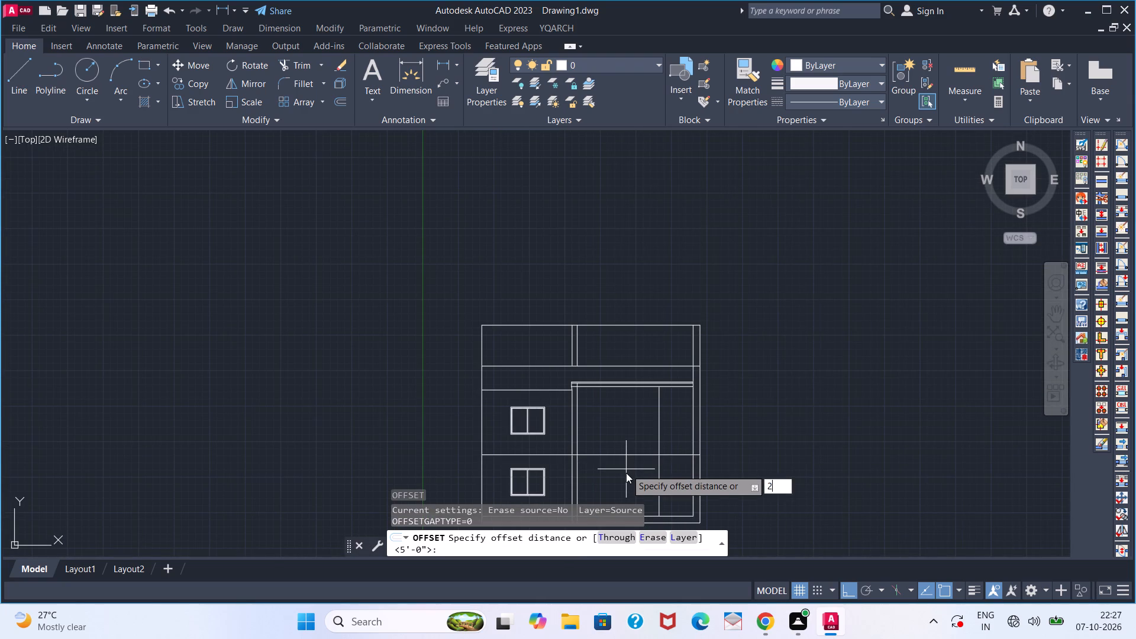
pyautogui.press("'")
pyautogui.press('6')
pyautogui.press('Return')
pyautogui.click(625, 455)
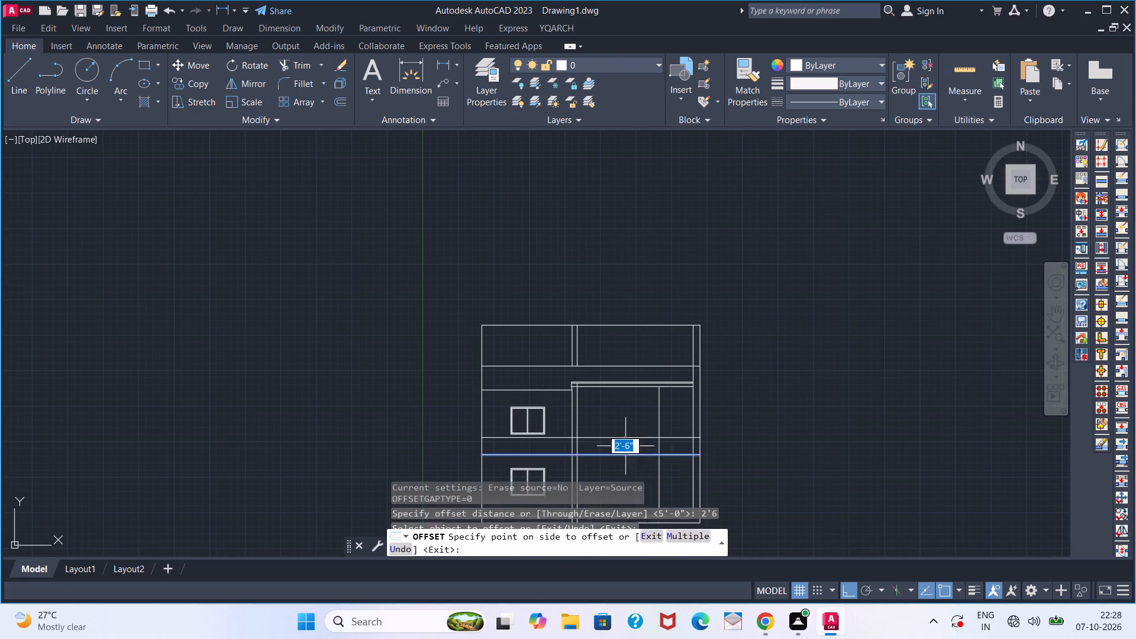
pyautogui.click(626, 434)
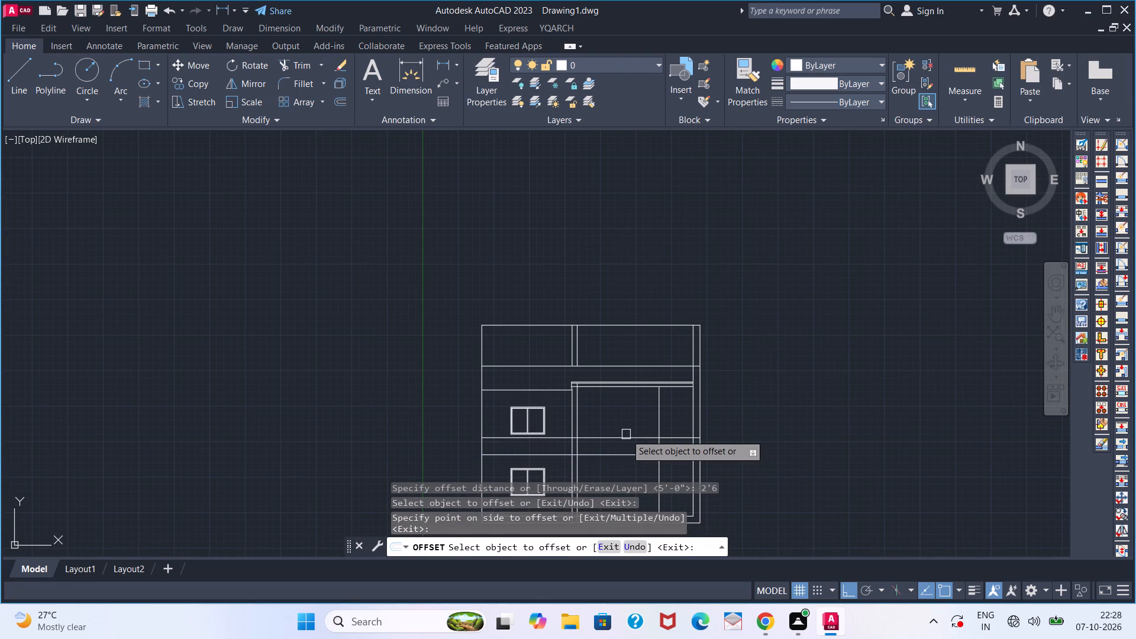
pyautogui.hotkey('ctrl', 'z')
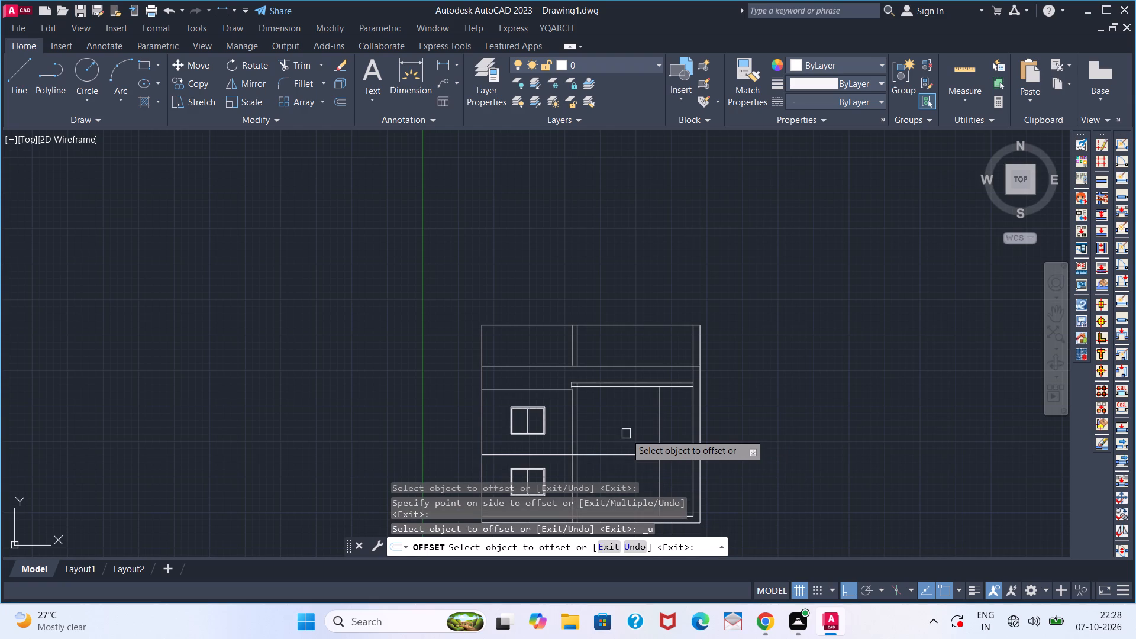
# Offset the floor line between the two storeys 3' upward.
pyautogui.click(630, 459)
pyautogui.write("3'")
pyautogui.press('Return')
pyautogui.press('space')
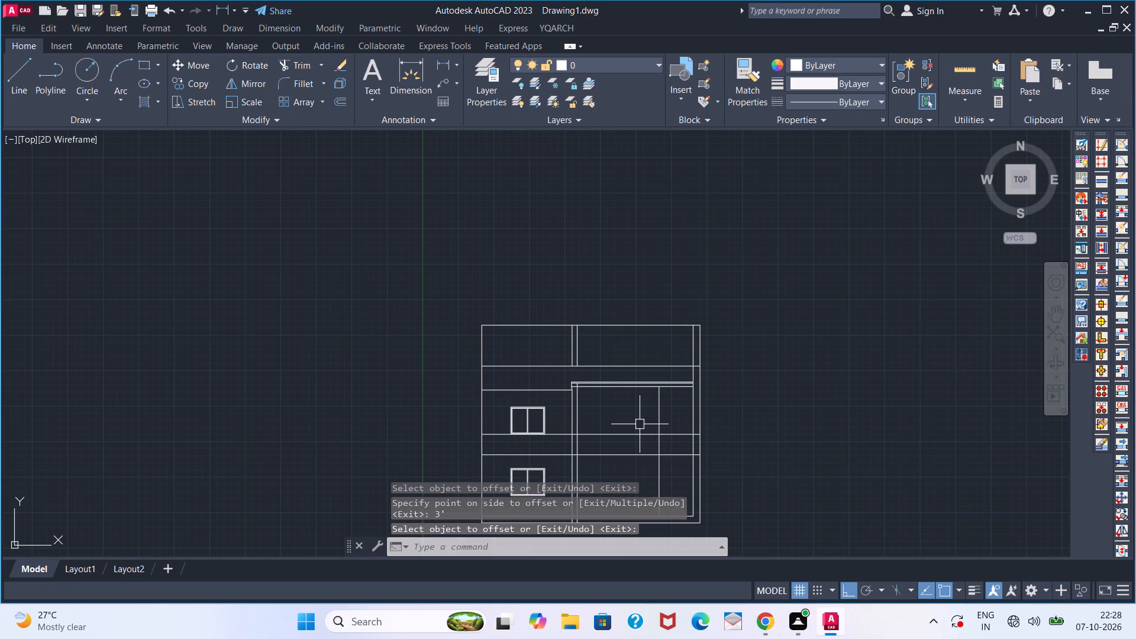
# Trim the 3' offset line to the span between the middle column and the 5' offset vertical, and erase its left piece.
pyautogui.write('TR')
pyautogui.press('space')
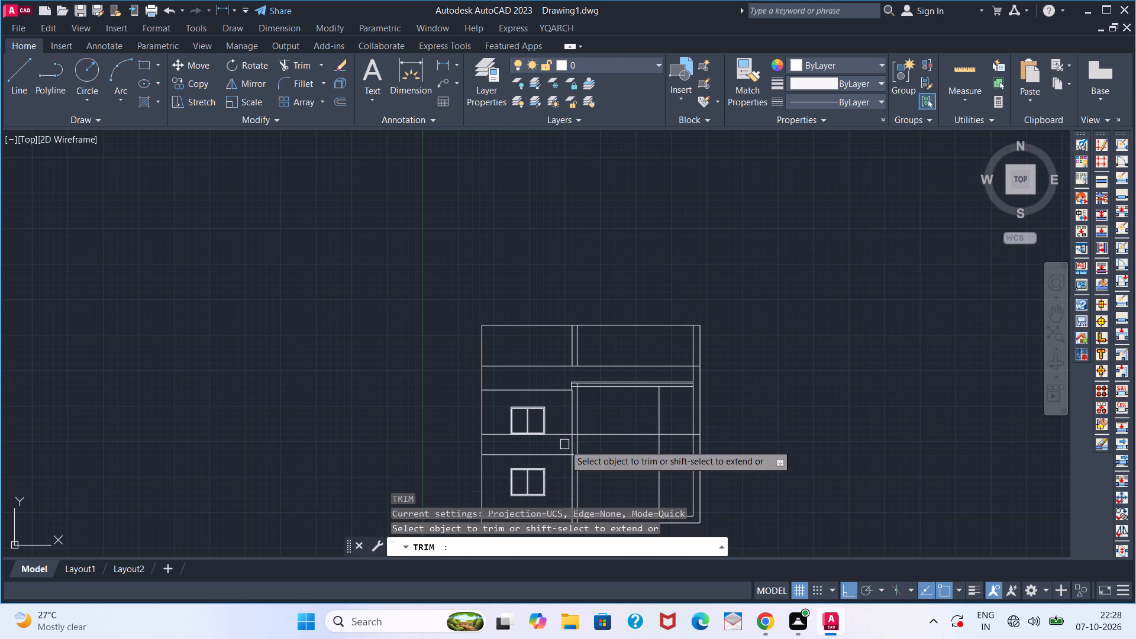
pyautogui.scroll(3, 592, 427)
pyautogui.click(519, 460)
pyautogui.press('space')
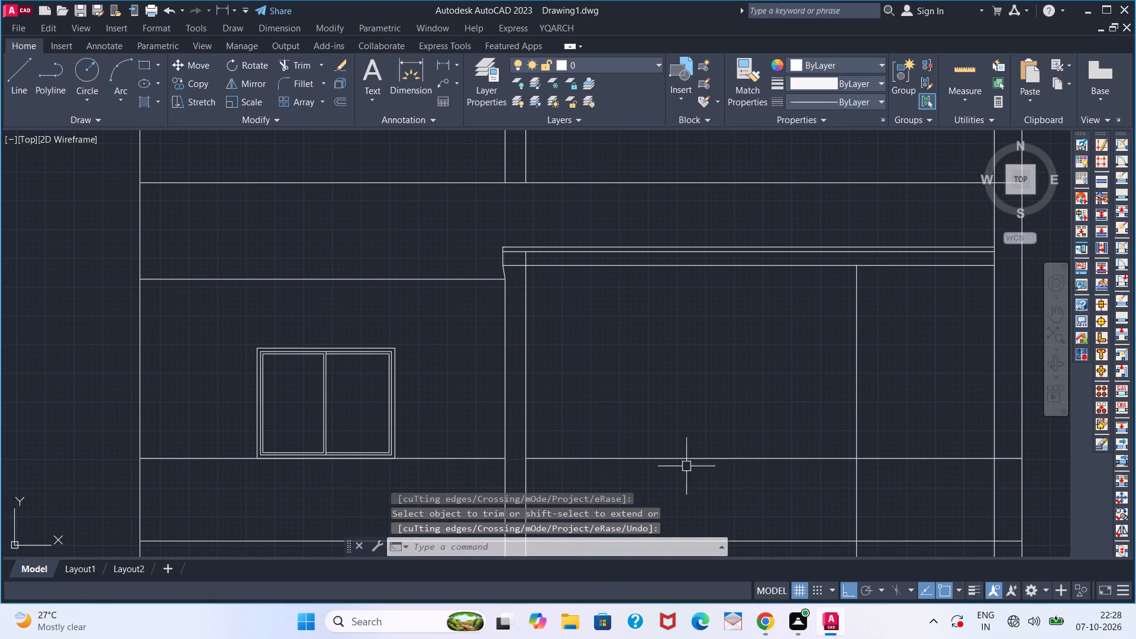
pyautogui.press('space')
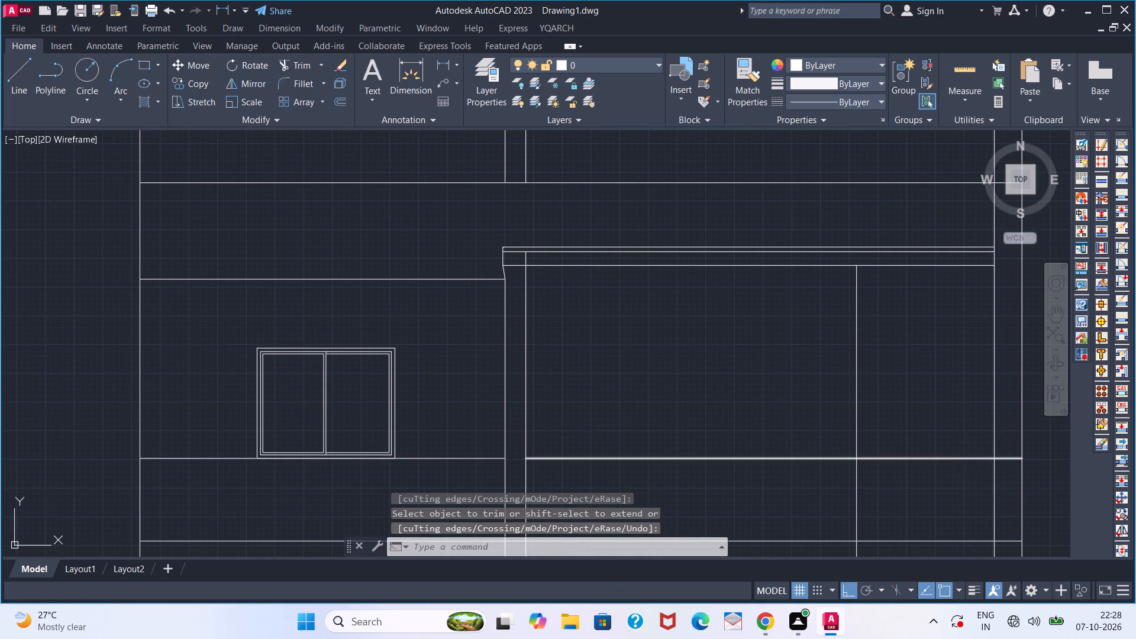
pyautogui.click(964, 461)
pyautogui.press('space')
pyautogui.press('space')
pyautogui.click(1012, 457)
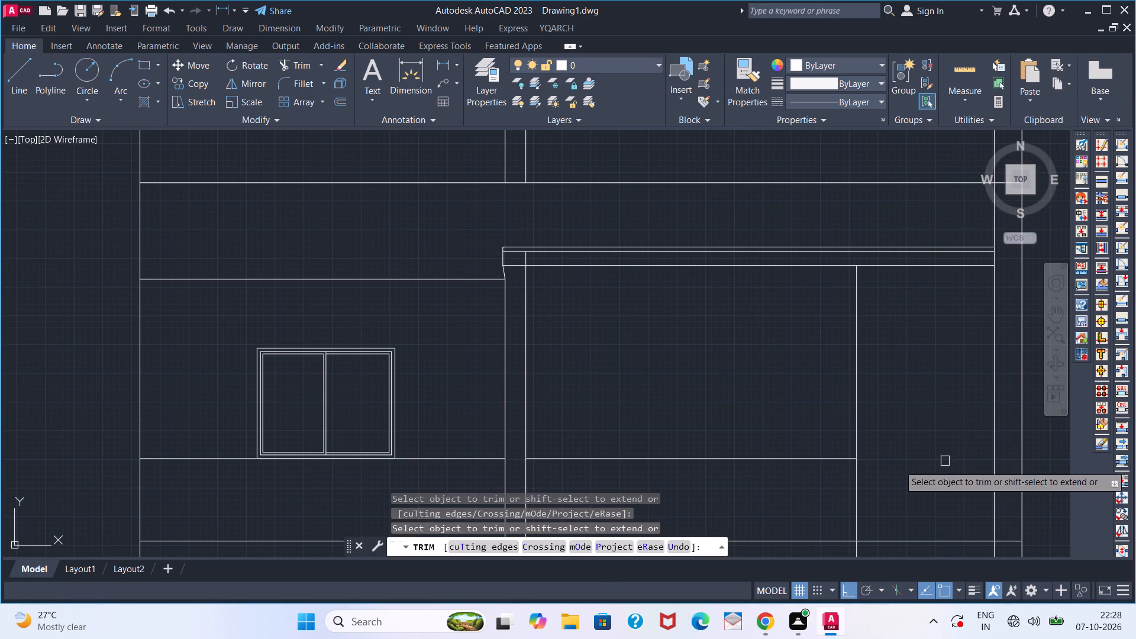
pyautogui.press('space')
pyautogui.click(431, 457)
pyautogui.press('Delete')
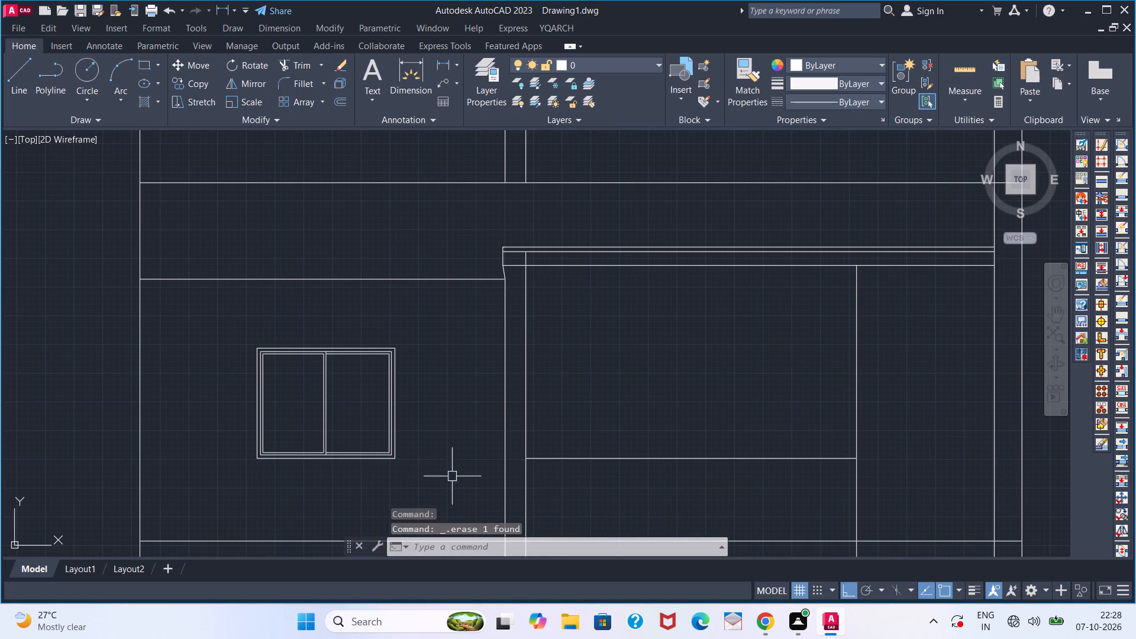
# Offset the trimmed horizontal line in the upper right bay 1" downward.
pyautogui.scroll(-1, 608, 457)
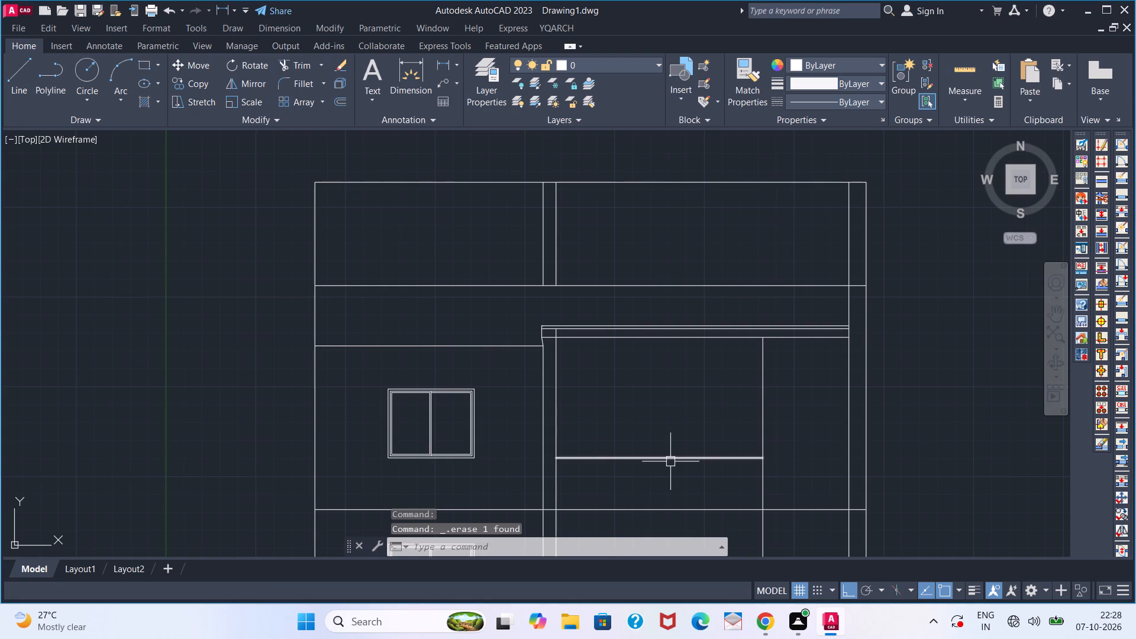
pyautogui.scroll(1, 669, 462)
pyautogui.press('o')
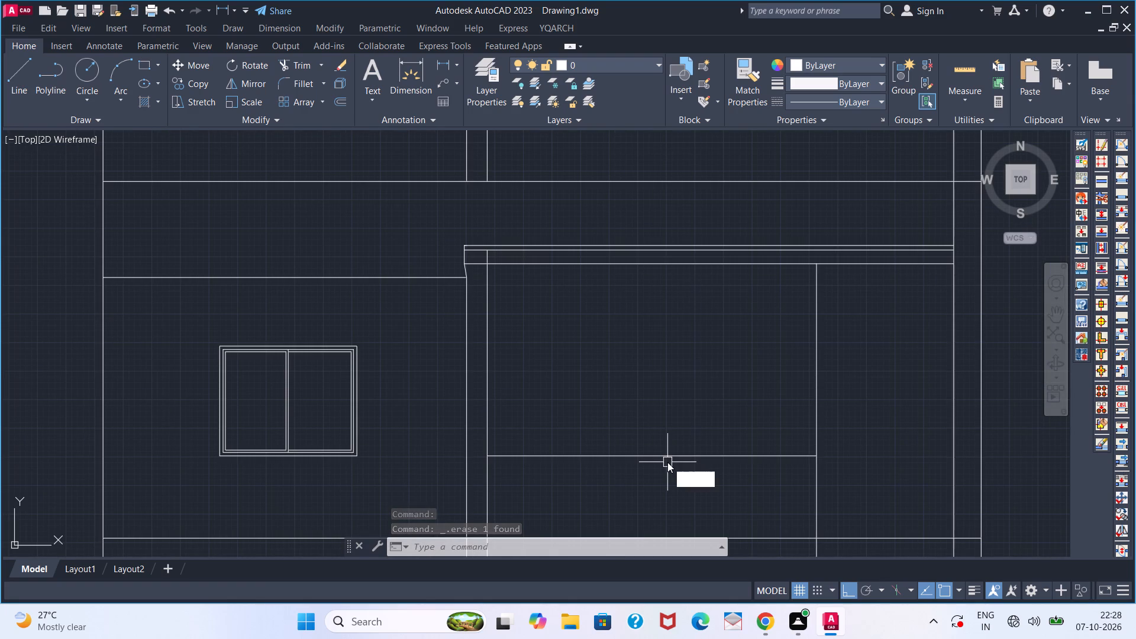
pyautogui.press('Return')
pyautogui.press('1')
pyautogui.press('Return')
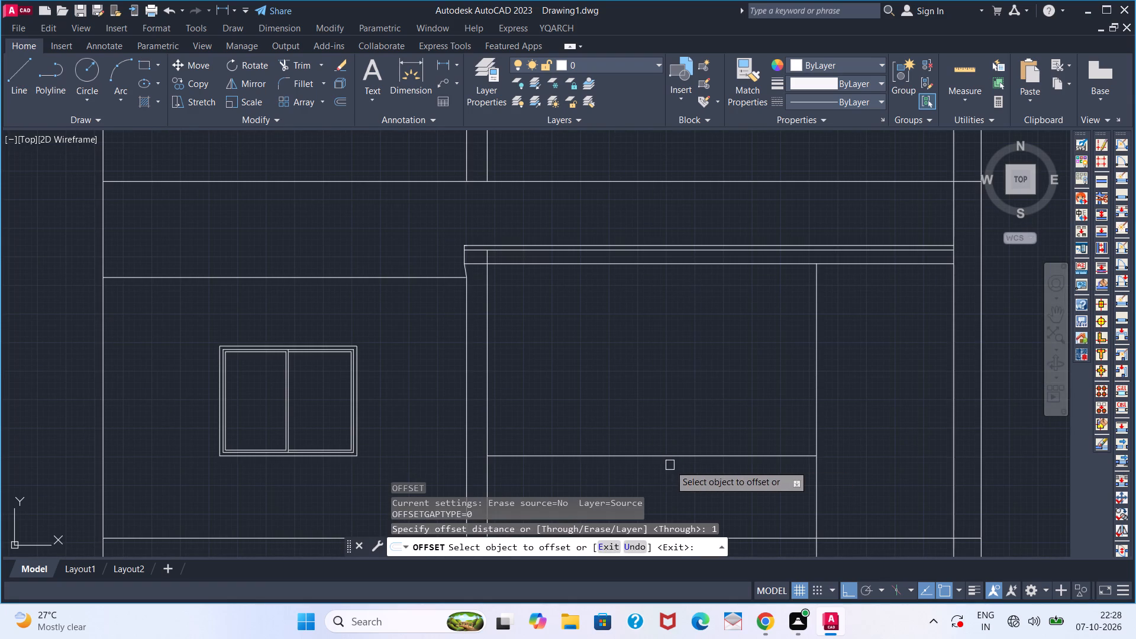
pyautogui.click(673, 459)
pyautogui.click(677, 476)
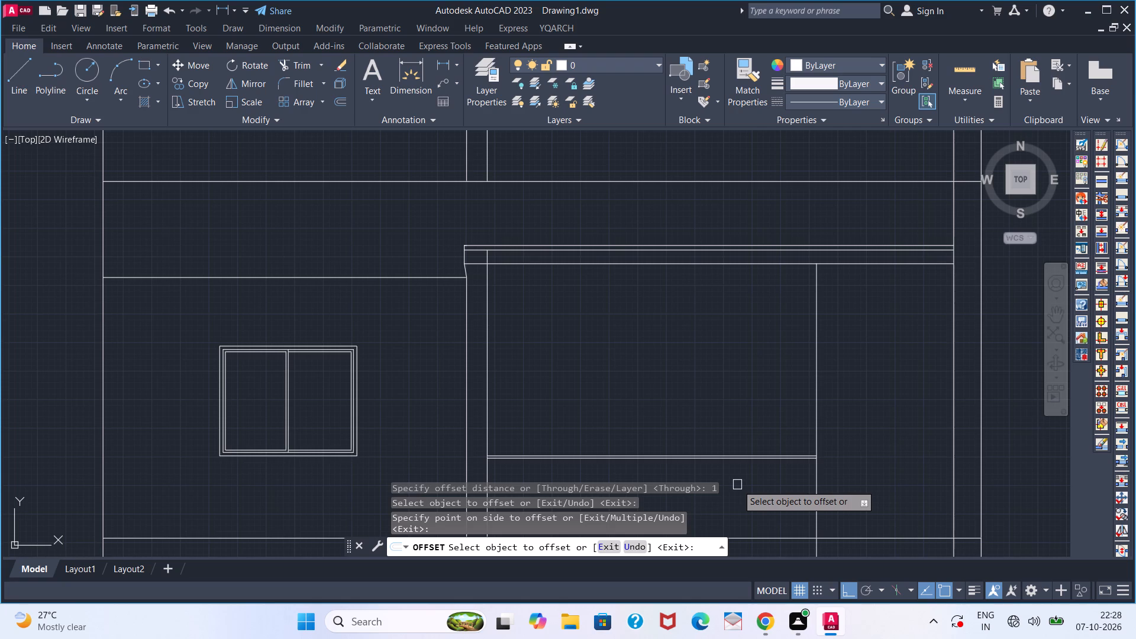
# Offset the lower railing line 6" downward five times in succession, stopping above the floor line.
pyautogui.moveTo(729, 454); pyautogui.dragTo(727, 449, button='middle')
pyautogui.middleClick(717, 410)
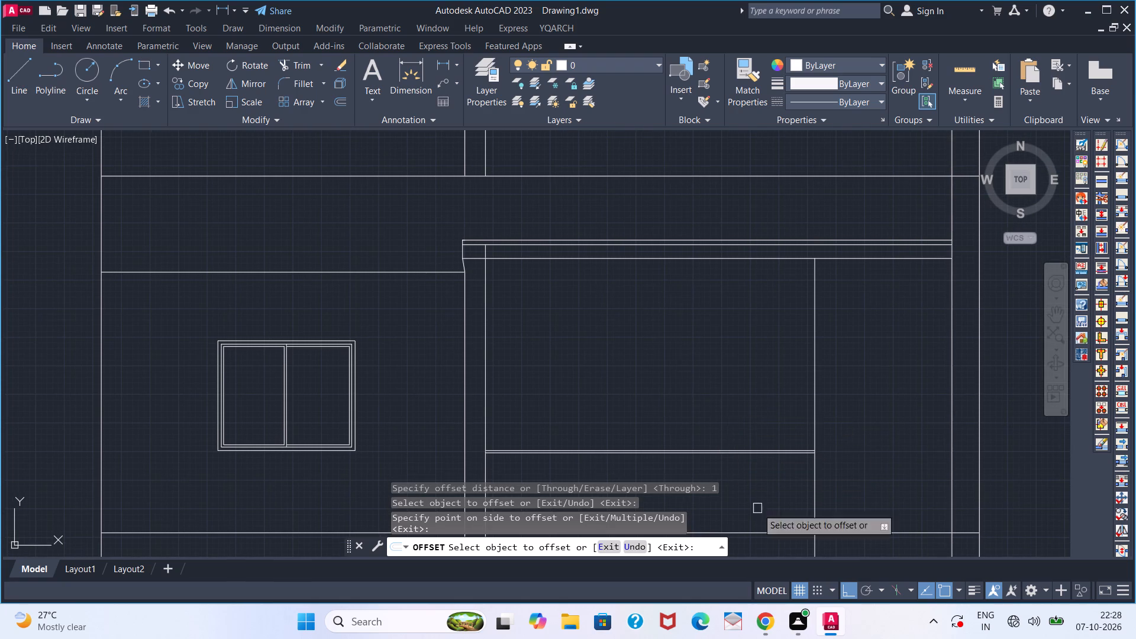
pyautogui.moveTo(757, 505); pyautogui.dragTo(745, 402, button='middle')
pyautogui.click(745, 353)
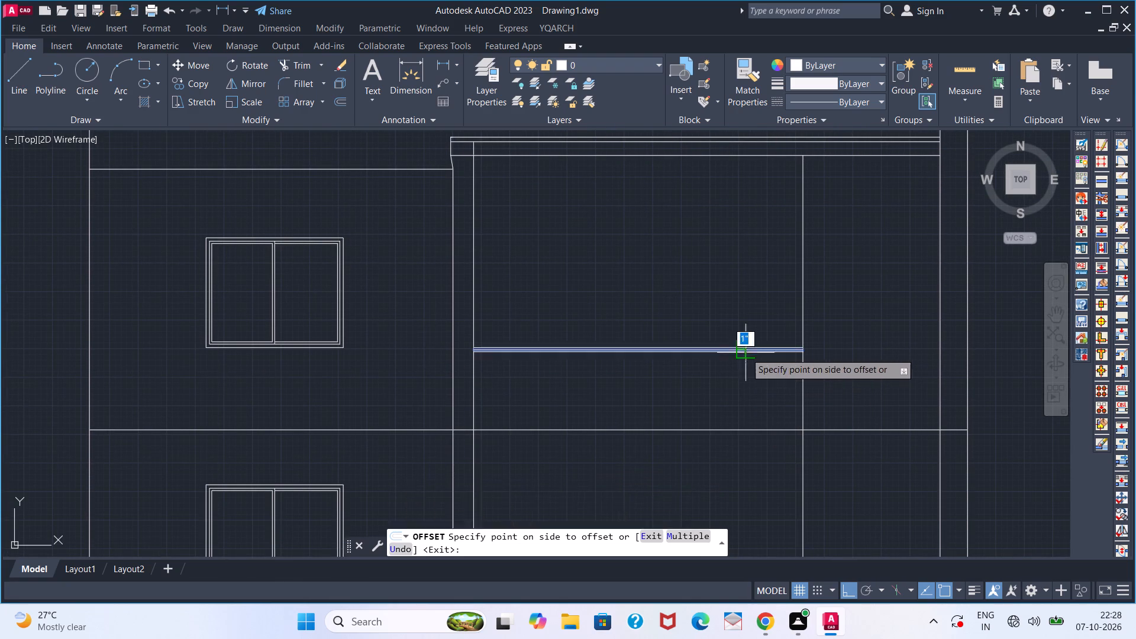
pyautogui.press('6')
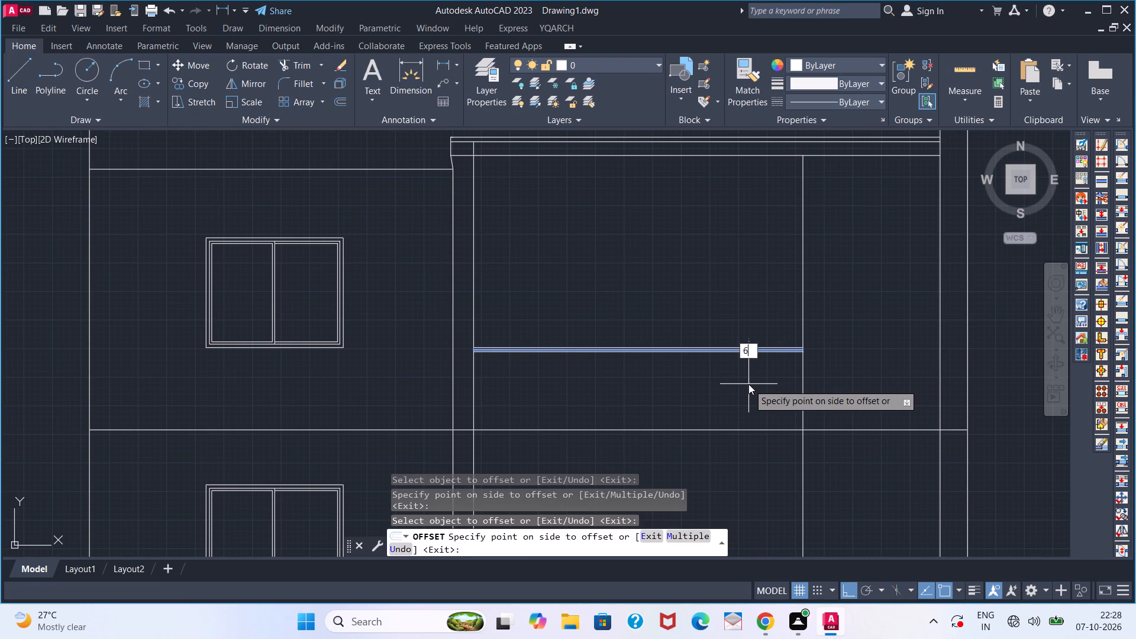
pyautogui.press('Return')
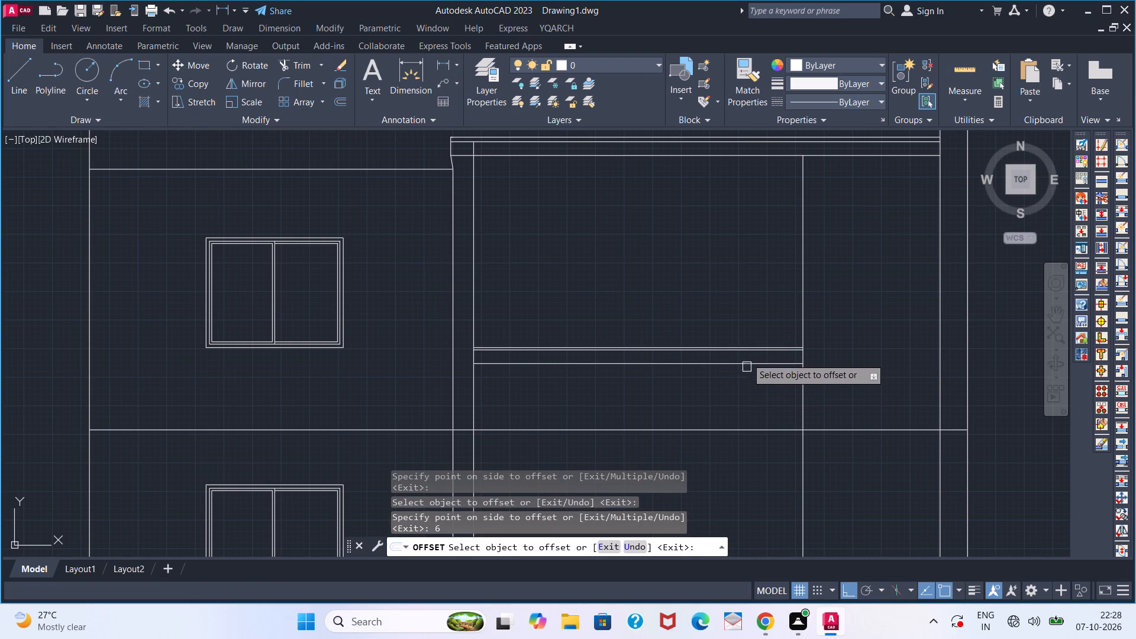
pyautogui.click(747, 361)
pyautogui.press('6')
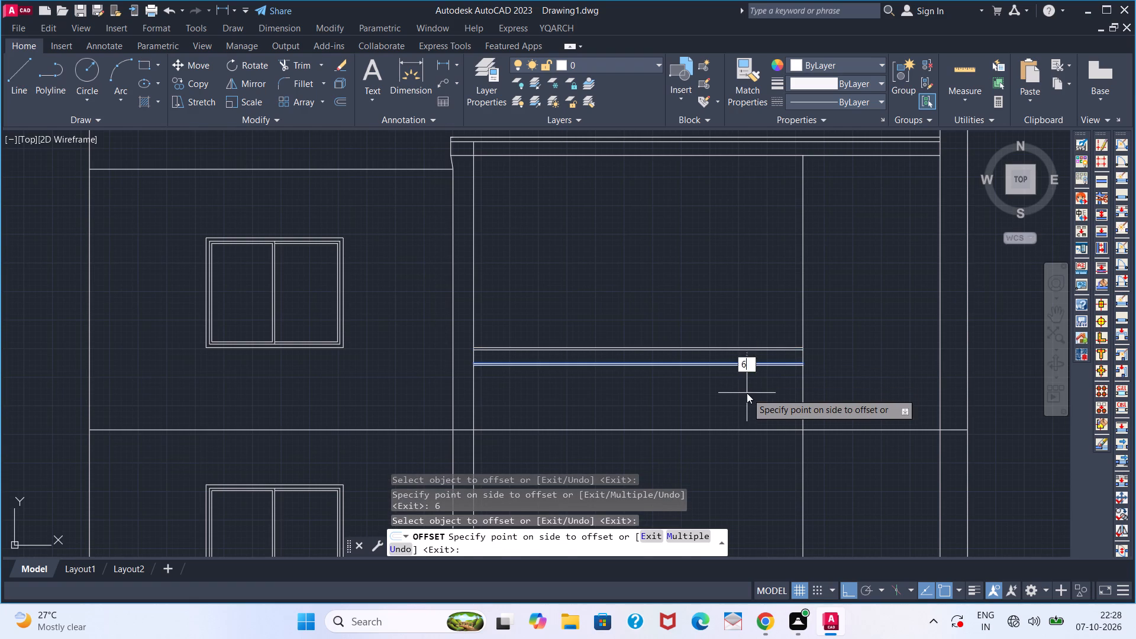
pyautogui.press('Return')
pyautogui.click(750, 379)
pyautogui.press('6')
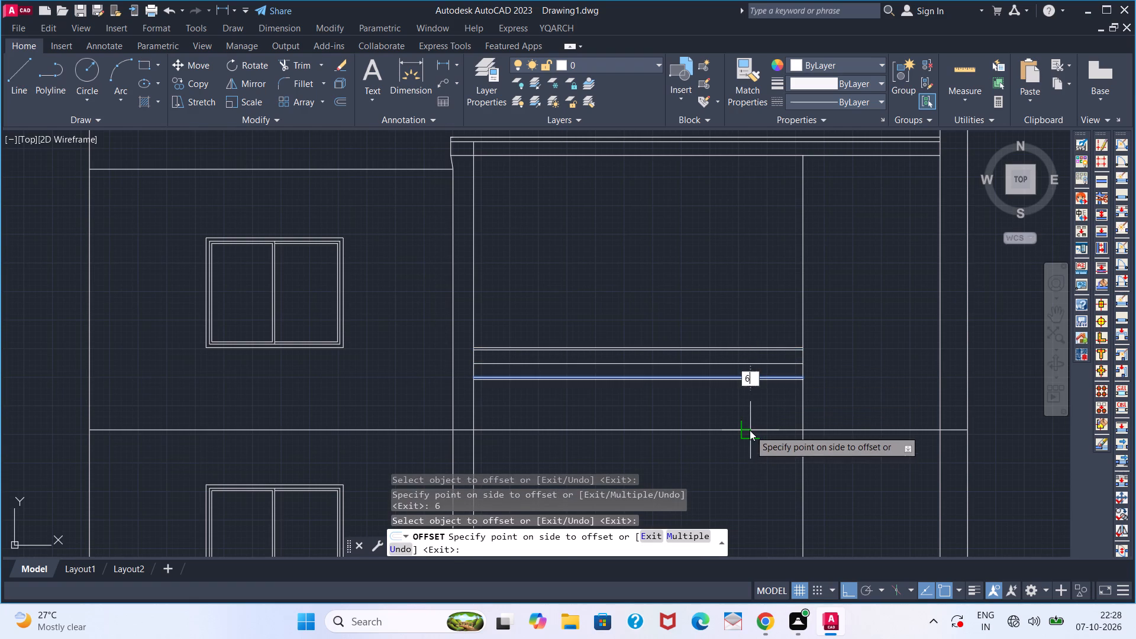
pyautogui.press('Return')
pyautogui.click(758, 392)
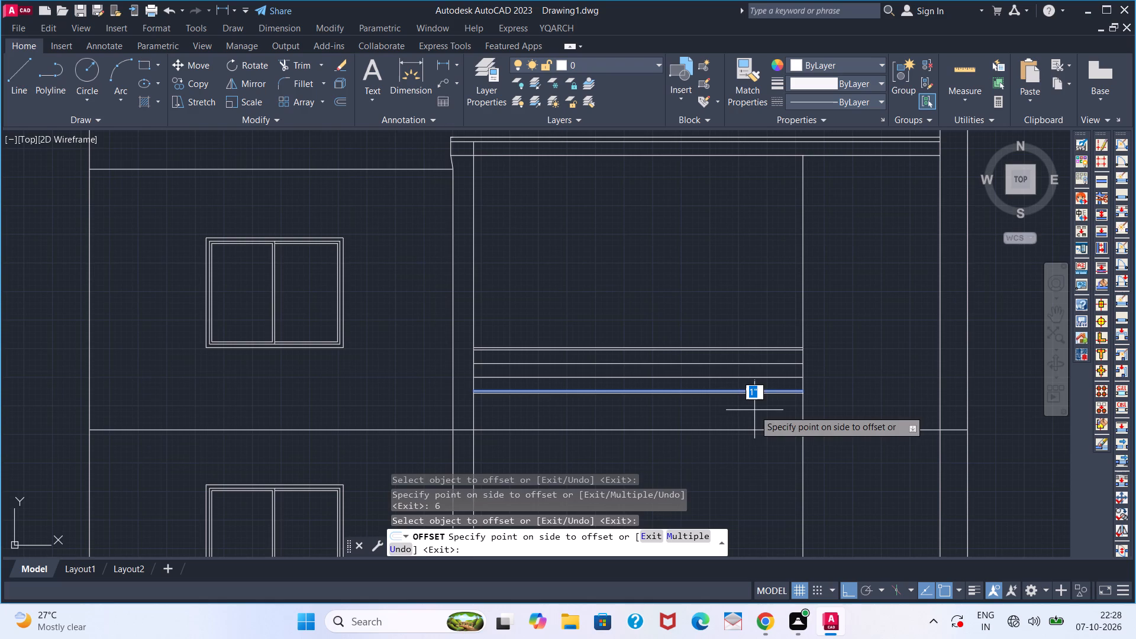
pyautogui.press('6')
pyautogui.press('Return')
pyautogui.click(755, 406)
pyautogui.press('6')
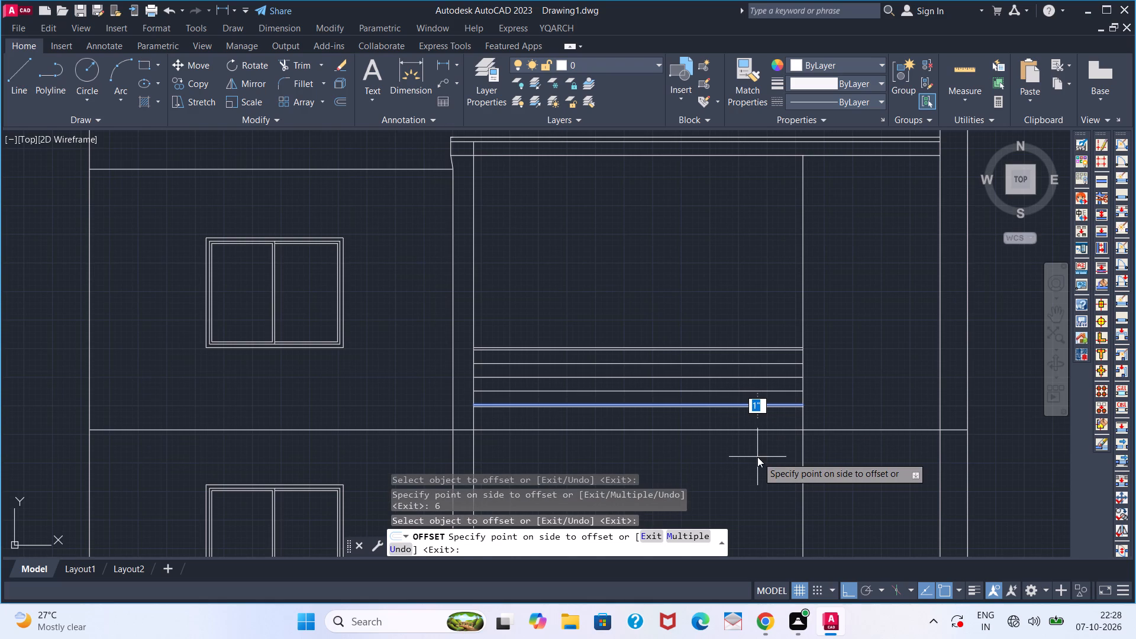
pyautogui.press('Return')
pyautogui.press('space')
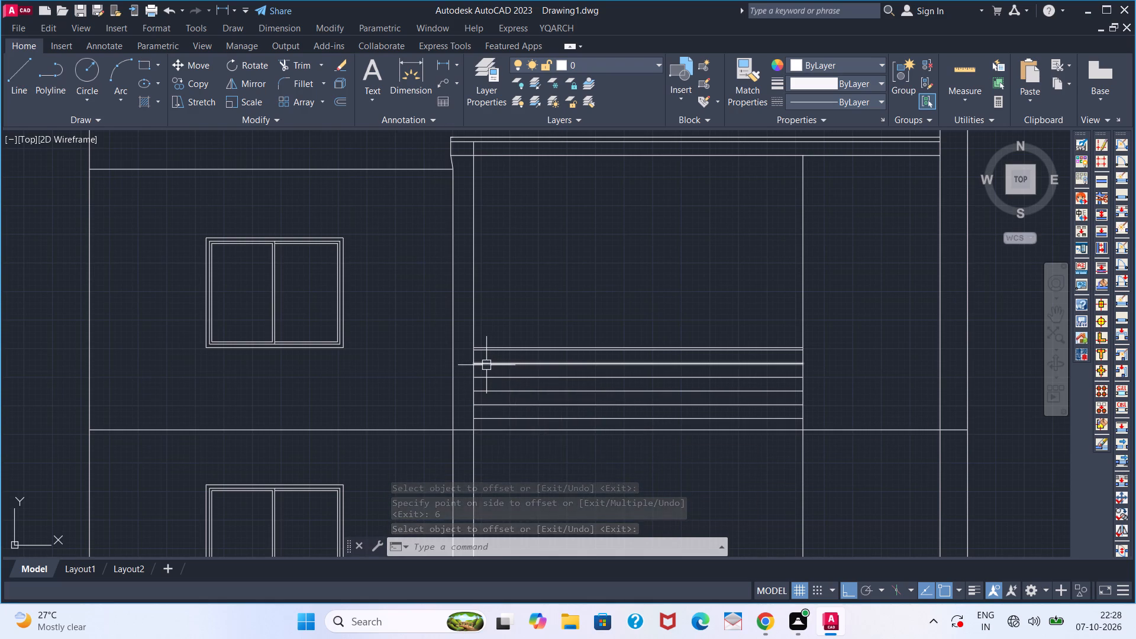
# Extend the horizontal railing lines leftward across the middle column to its outer edge.
pyautogui.write('EX')
pyautogui.press('space')
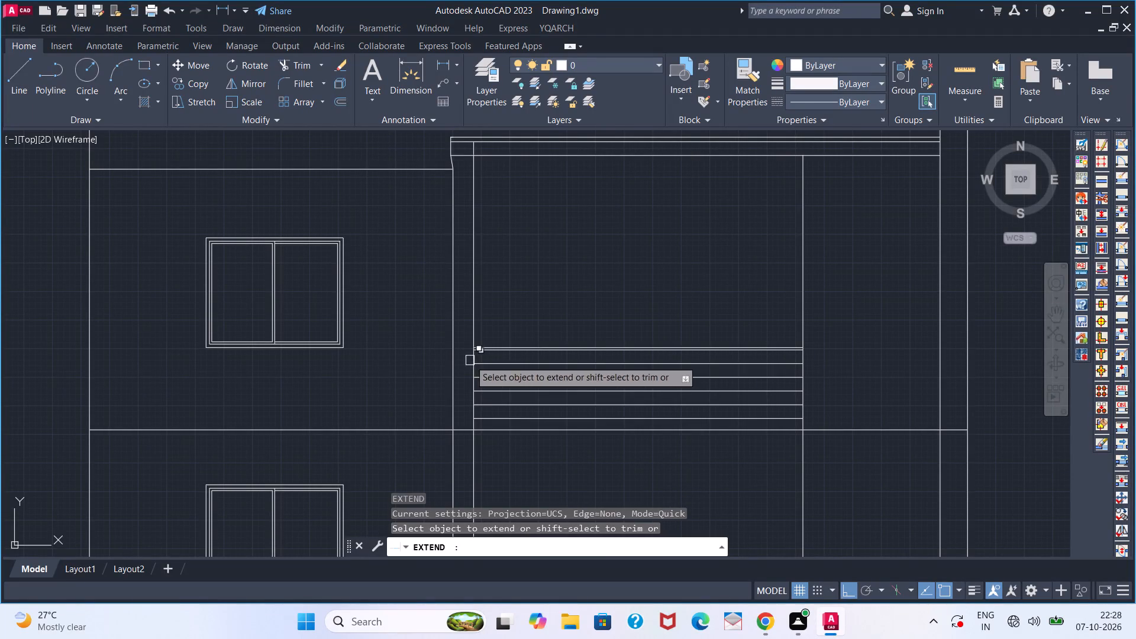
pyautogui.click(497, 350)
pyautogui.click(499, 344)
pyautogui.click(499, 348)
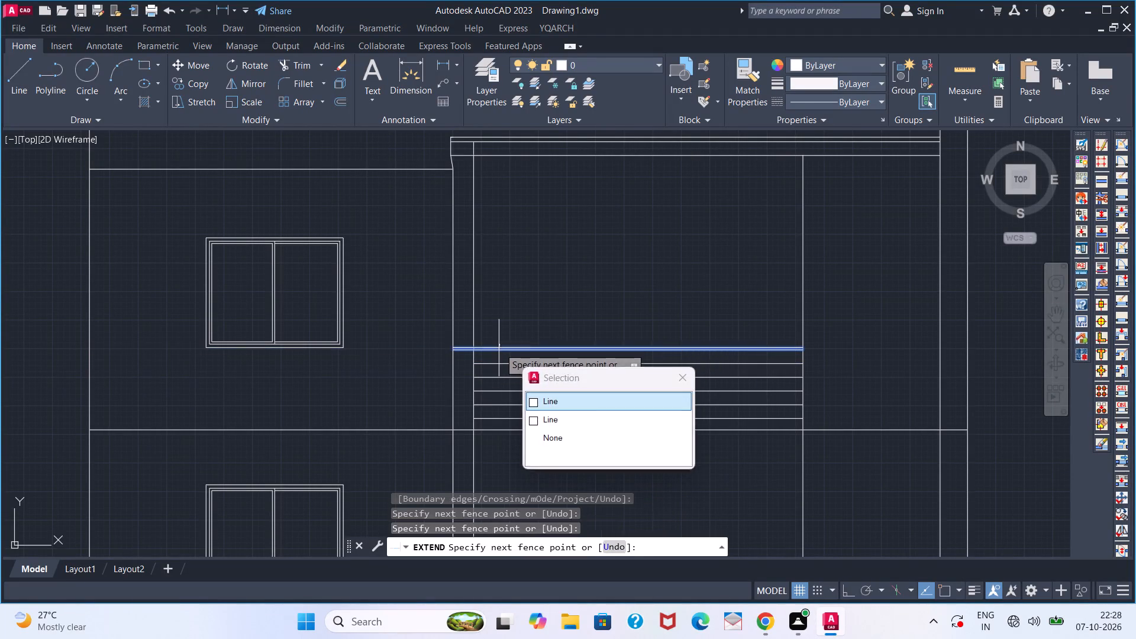
pyautogui.click(502, 345)
pyautogui.click(504, 366)
pyautogui.click(504, 377)
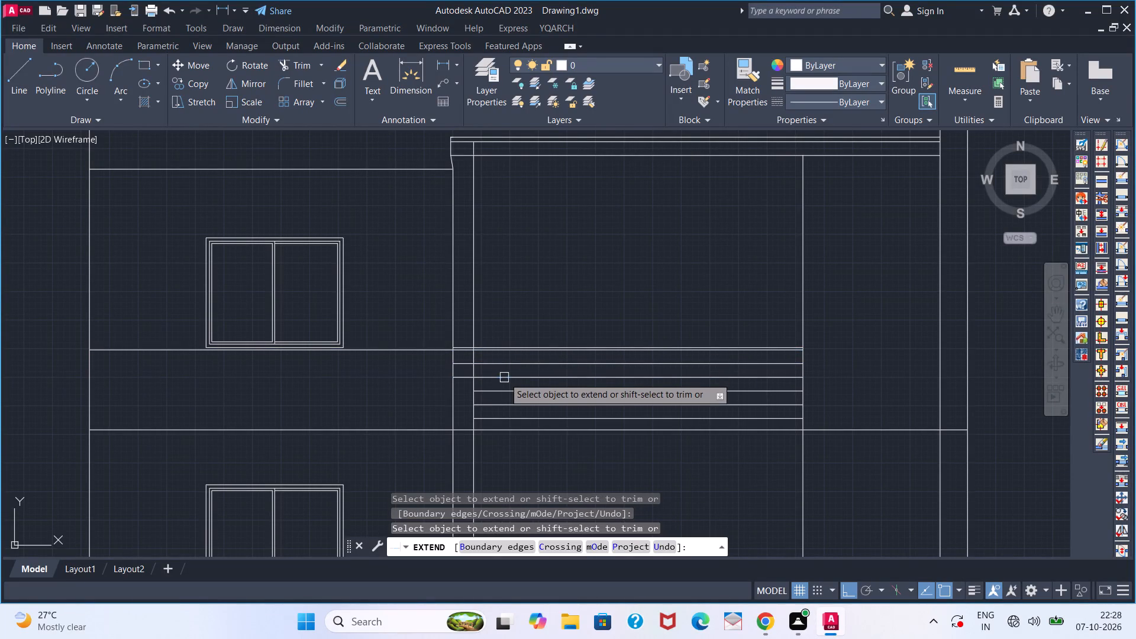
pyautogui.click(502, 388)
pyautogui.click(502, 402)
pyautogui.click(502, 414)
pyautogui.press('space')
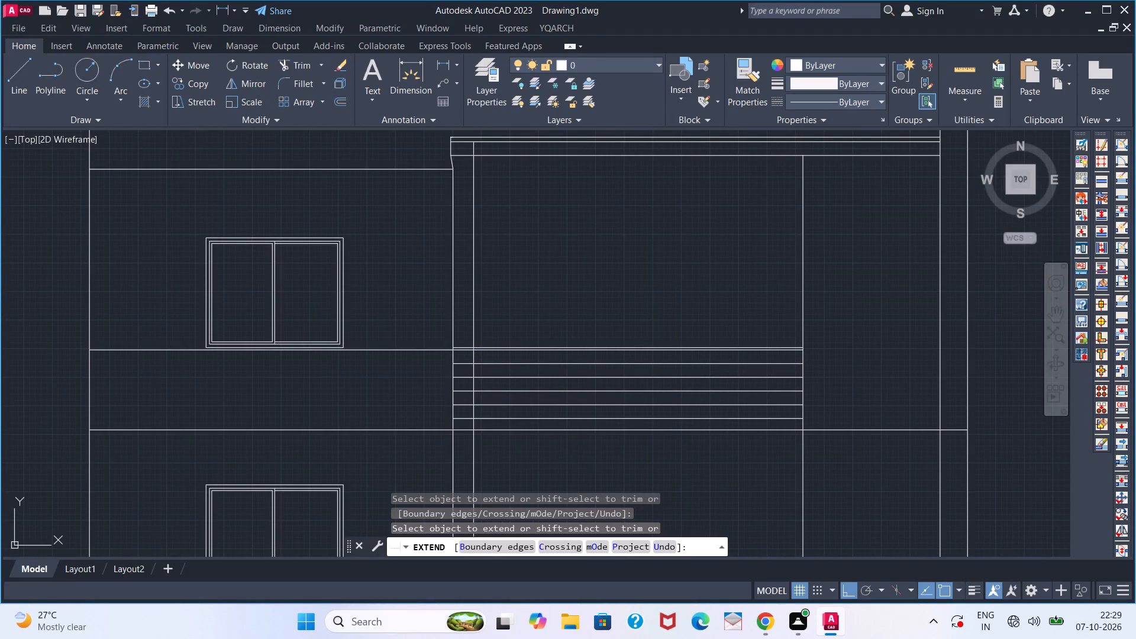
# Trim the railing line's overrun across the left bay back to the middle column's outer edge.
pyautogui.write('TR')
pyautogui.press('space')
pyautogui.click(435, 353)
pyautogui.press('space')
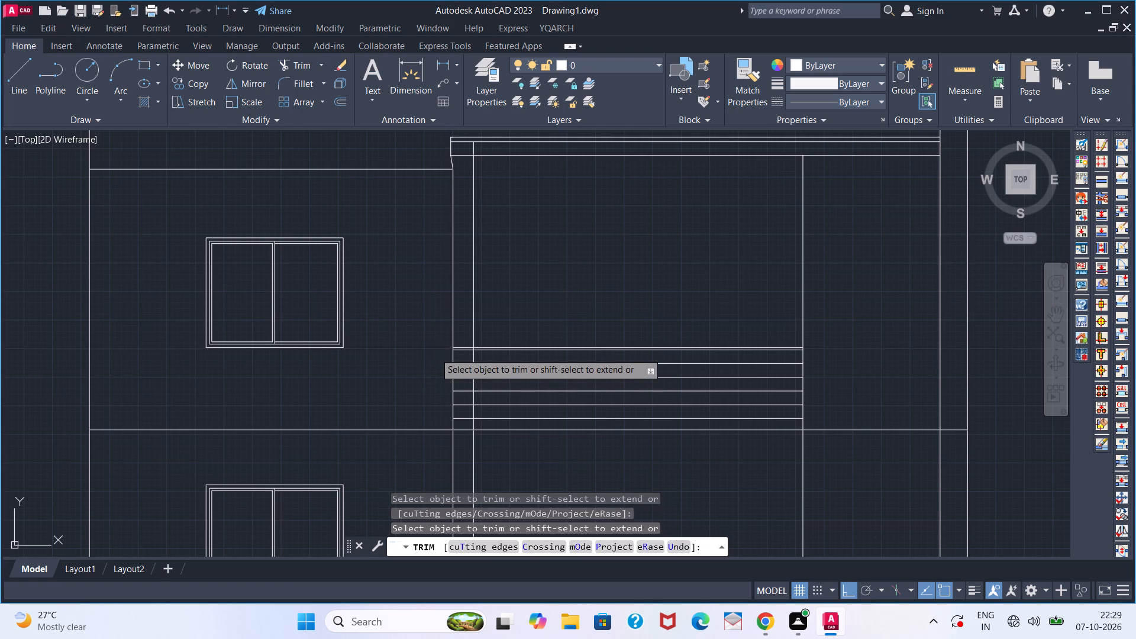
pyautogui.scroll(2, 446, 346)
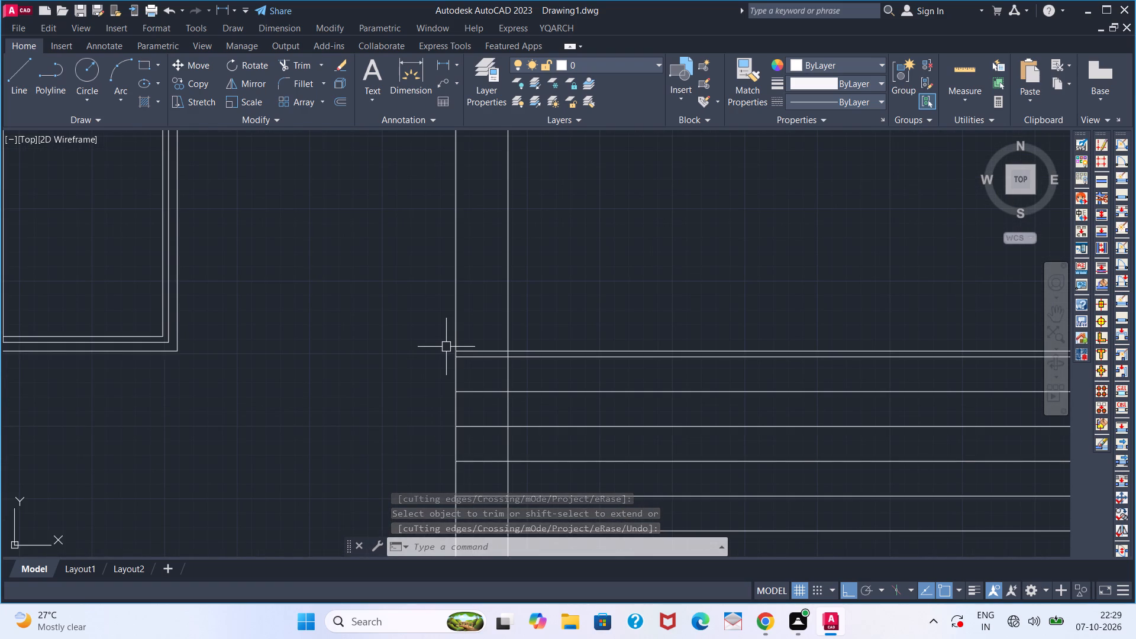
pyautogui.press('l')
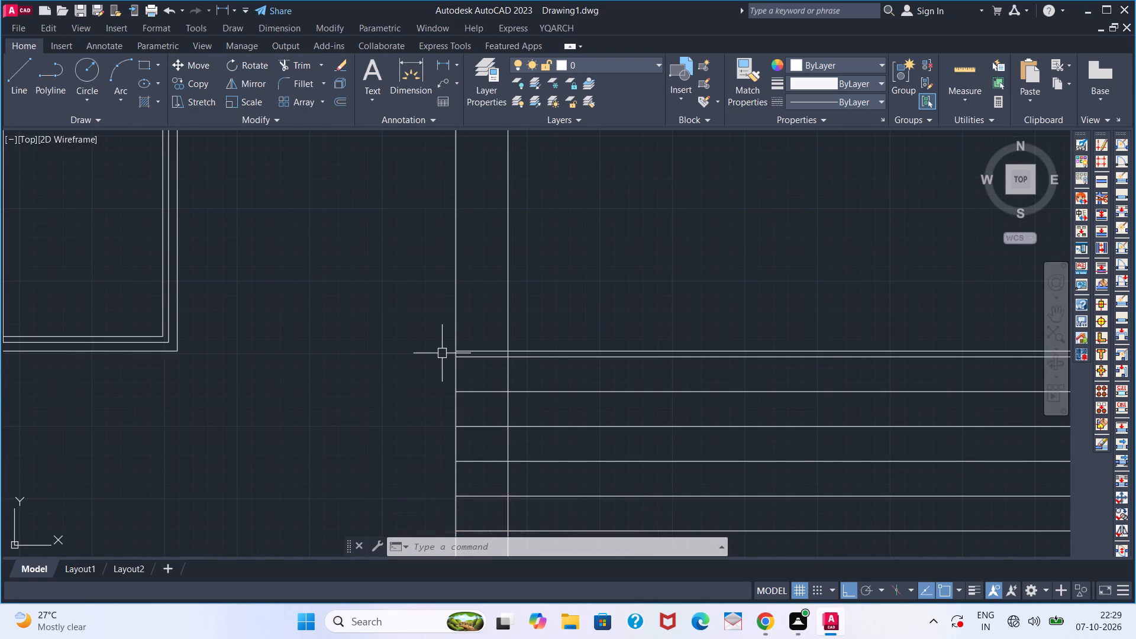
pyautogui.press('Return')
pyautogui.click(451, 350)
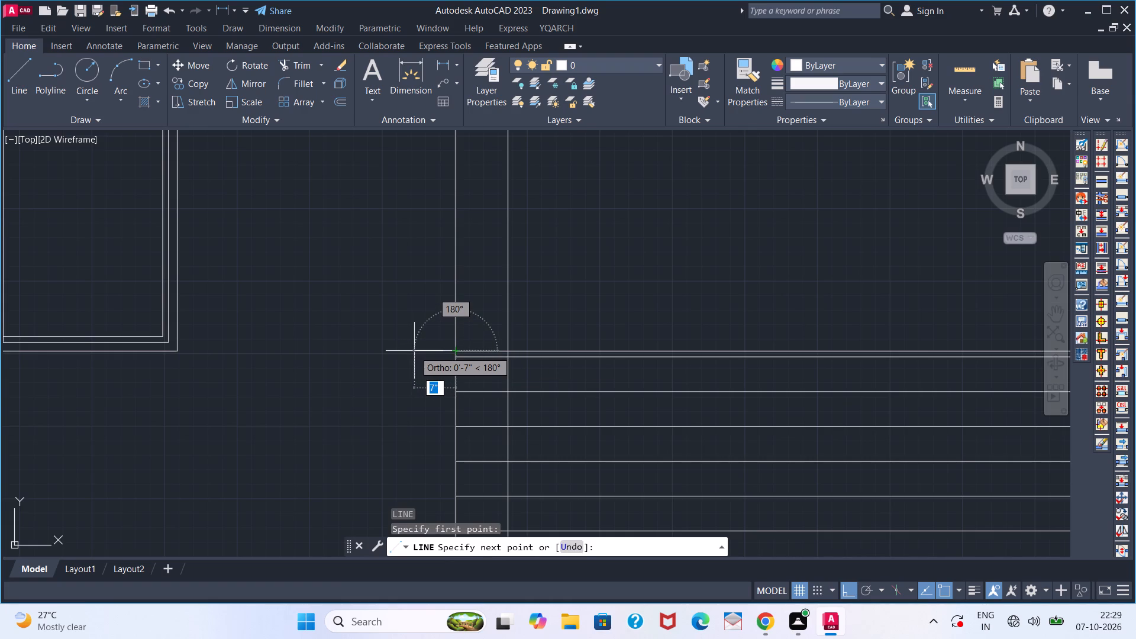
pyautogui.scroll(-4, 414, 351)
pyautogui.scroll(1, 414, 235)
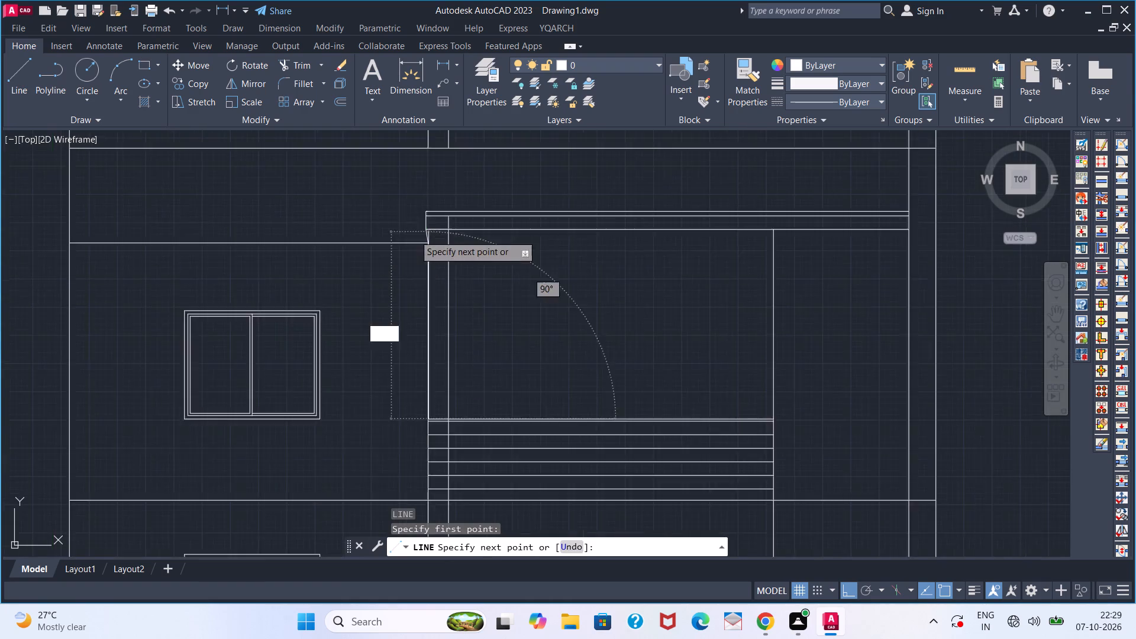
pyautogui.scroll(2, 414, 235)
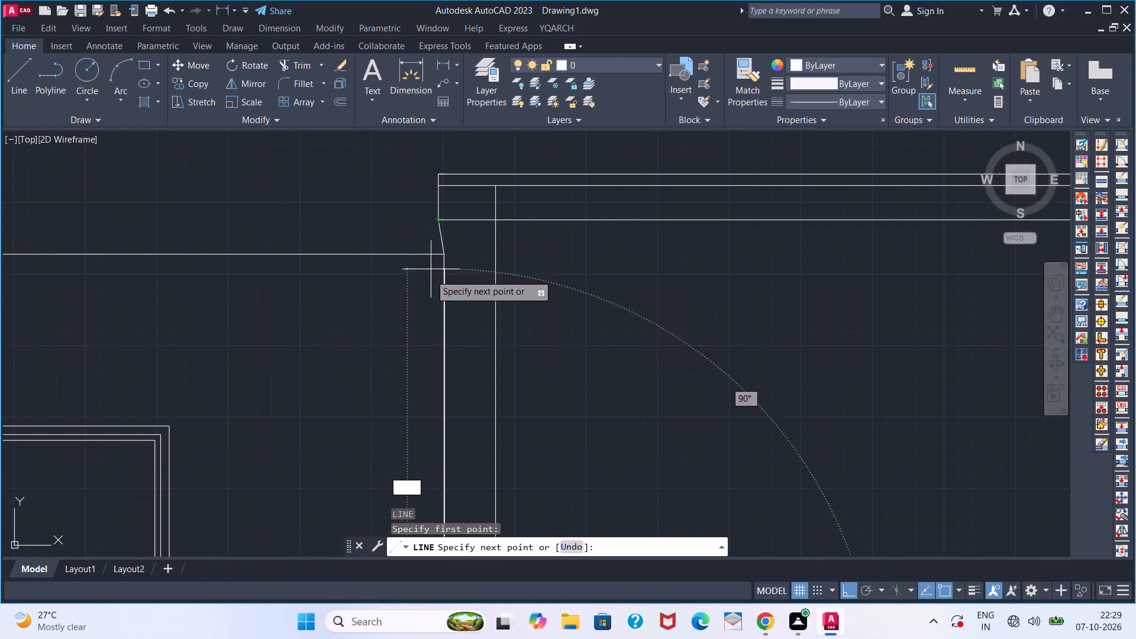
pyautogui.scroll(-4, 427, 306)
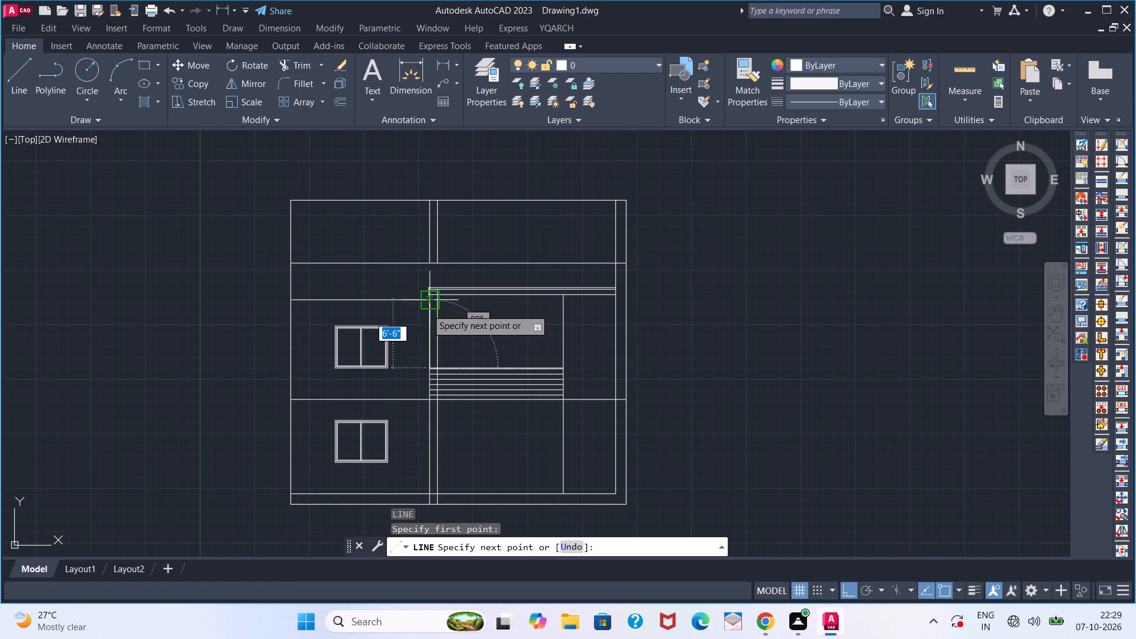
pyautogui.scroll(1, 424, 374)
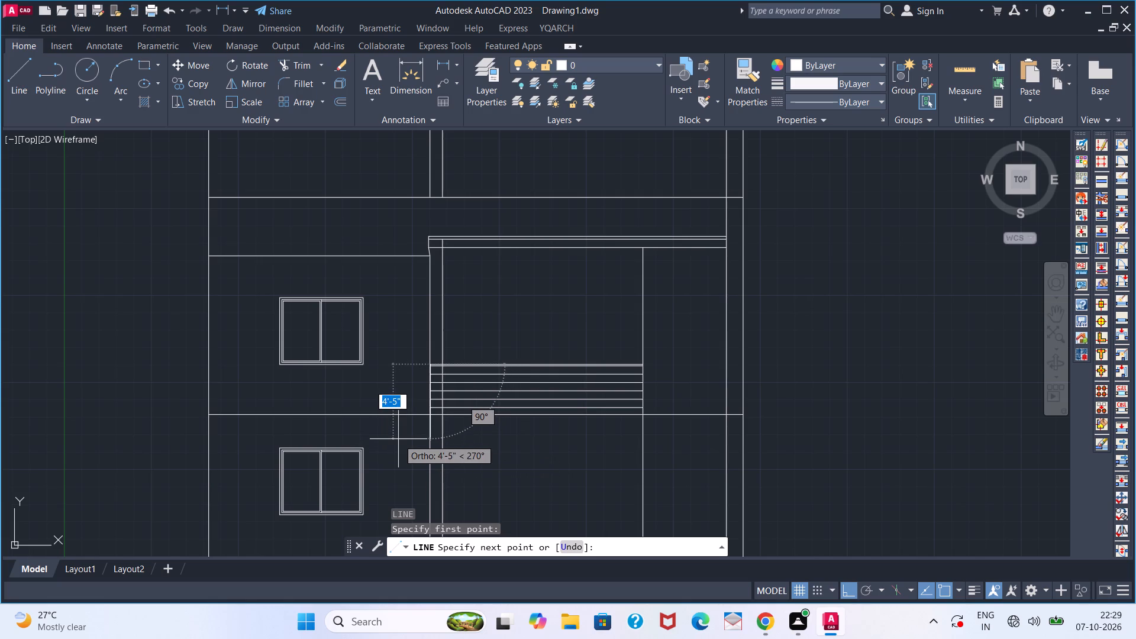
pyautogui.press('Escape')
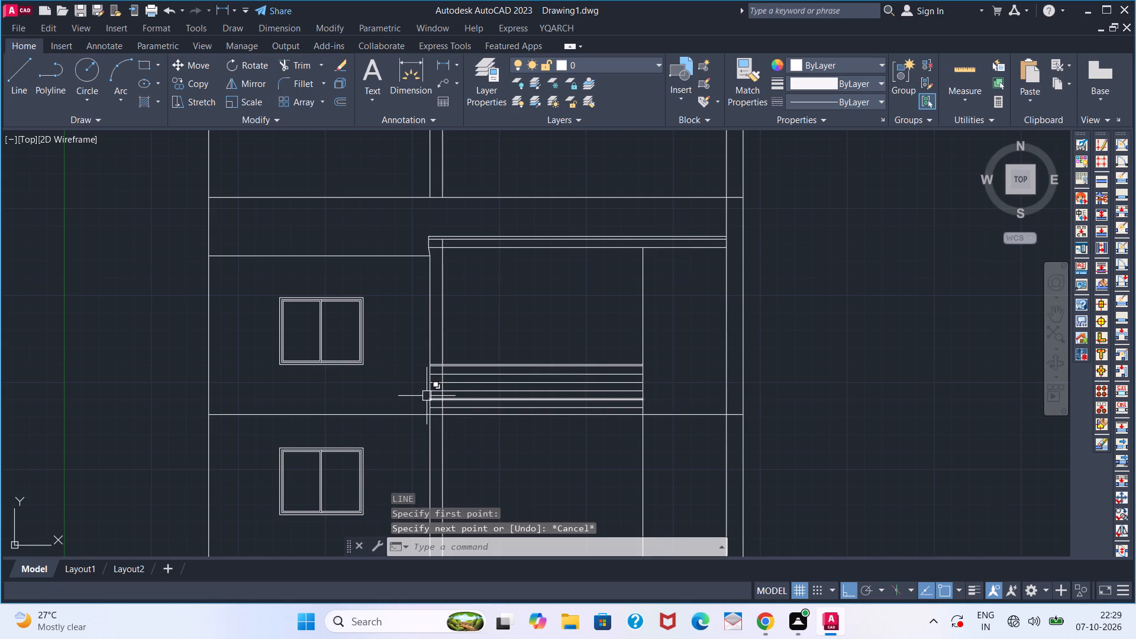
# Draw a vertical line from the roof band's lower outer corner beside the middle column down to the first-floor line.
pyautogui.scroll(1, 428, 394)
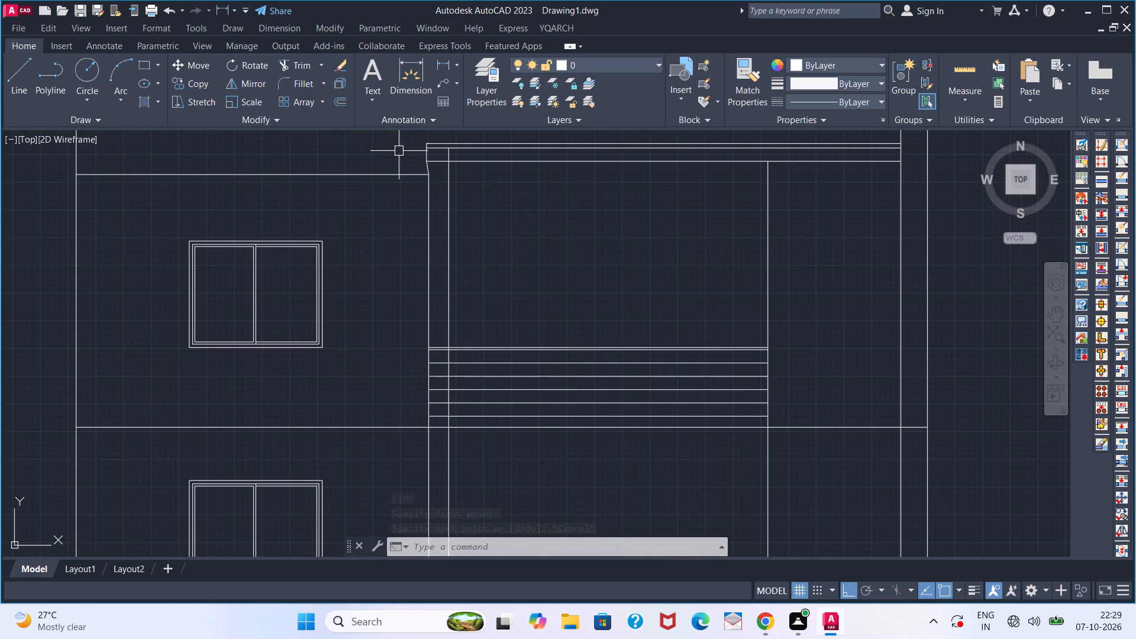
pyautogui.press('l')
pyautogui.press('Return')
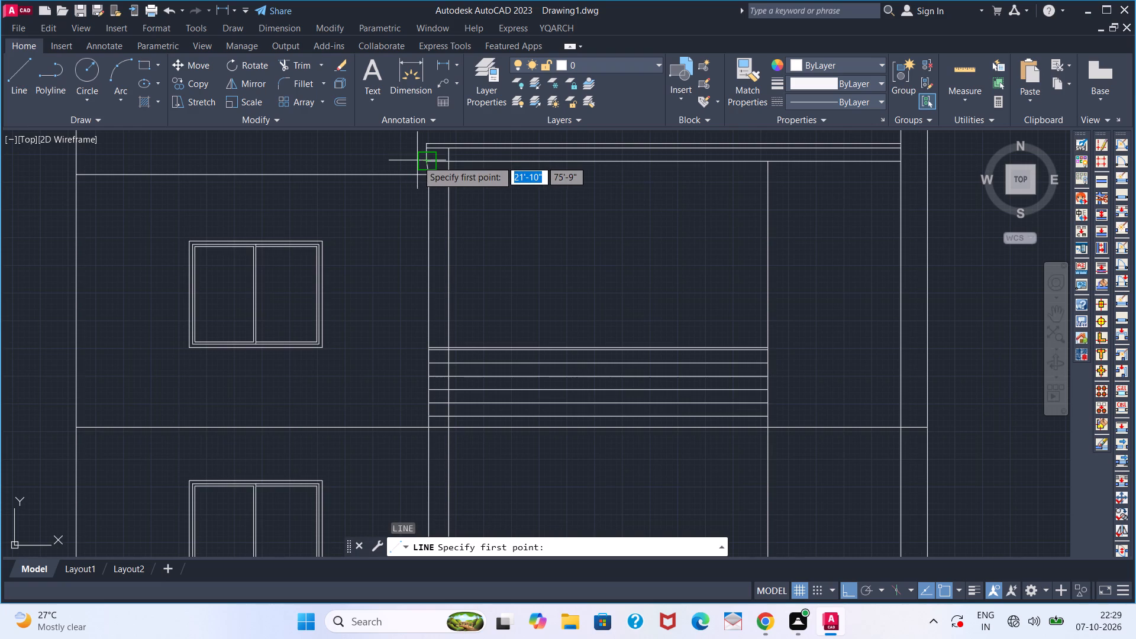
pyautogui.click(417, 160)
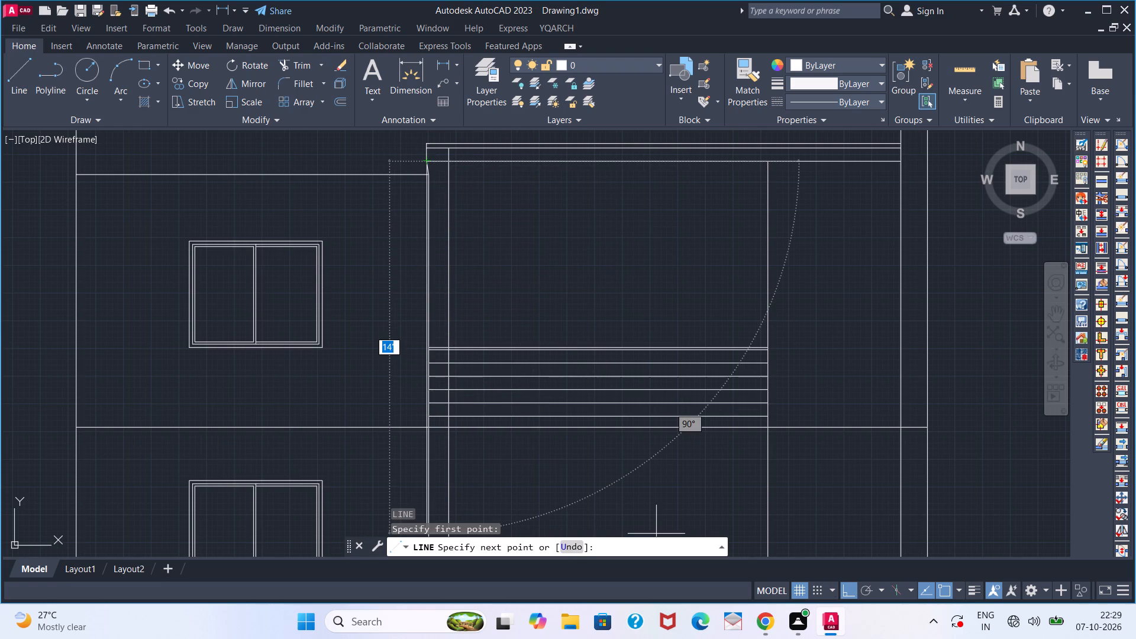
pyautogui.scroll(2, 408, 403)
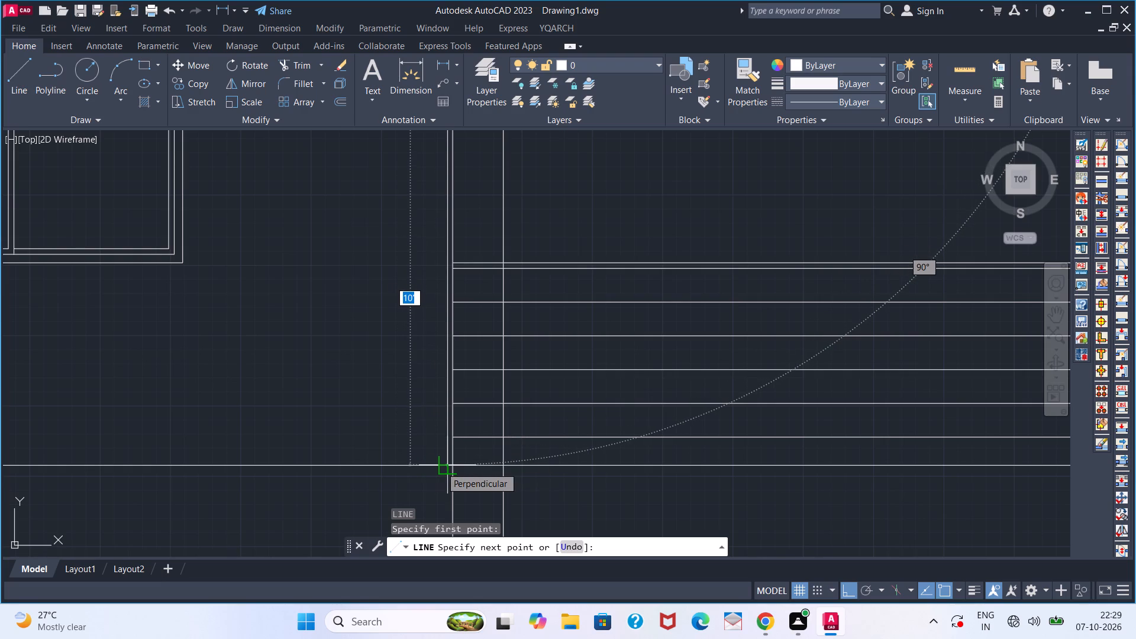
pyautogui.click(441, 467)
pyautogui.press('space')
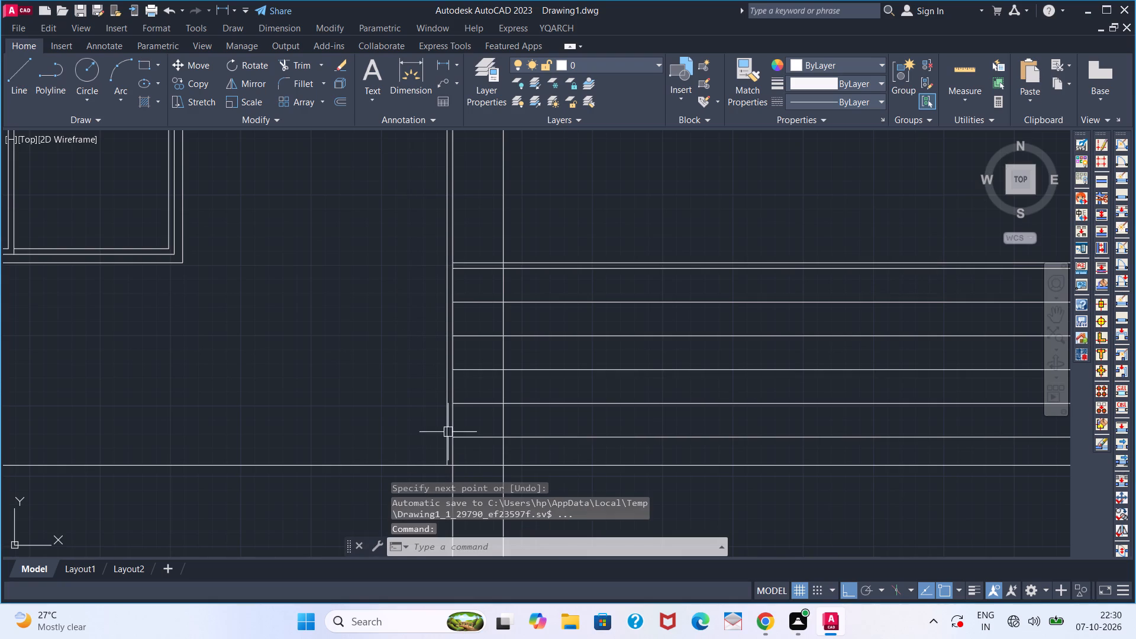
# Extend all the horizontal balcony railing lines past the middle column to the new vertical line.
pyautogui.press('e')
pyautogui.press('x')
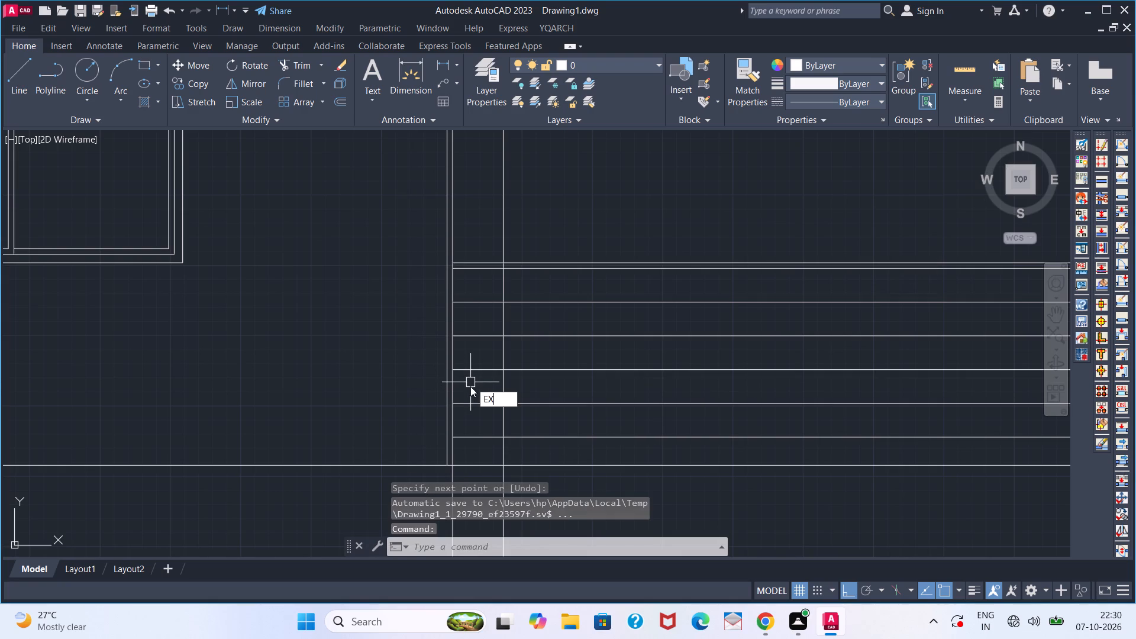
pyautogui.press('space')
pyautogui.click(472, 375)
pyautogui.click(479, 351)
pyautogui.click(480, 339)
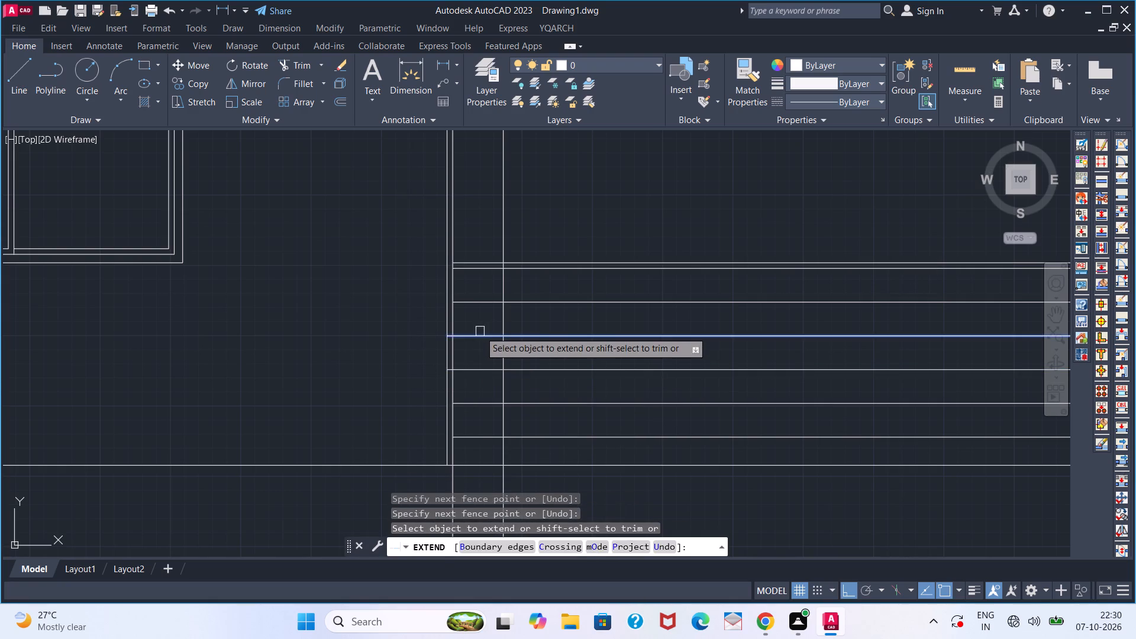
pyautogui.click(480, 331)
pyautogui.click(483, 291)
pyautogui.click(482, 268)
pyautogui.click(479, 261)
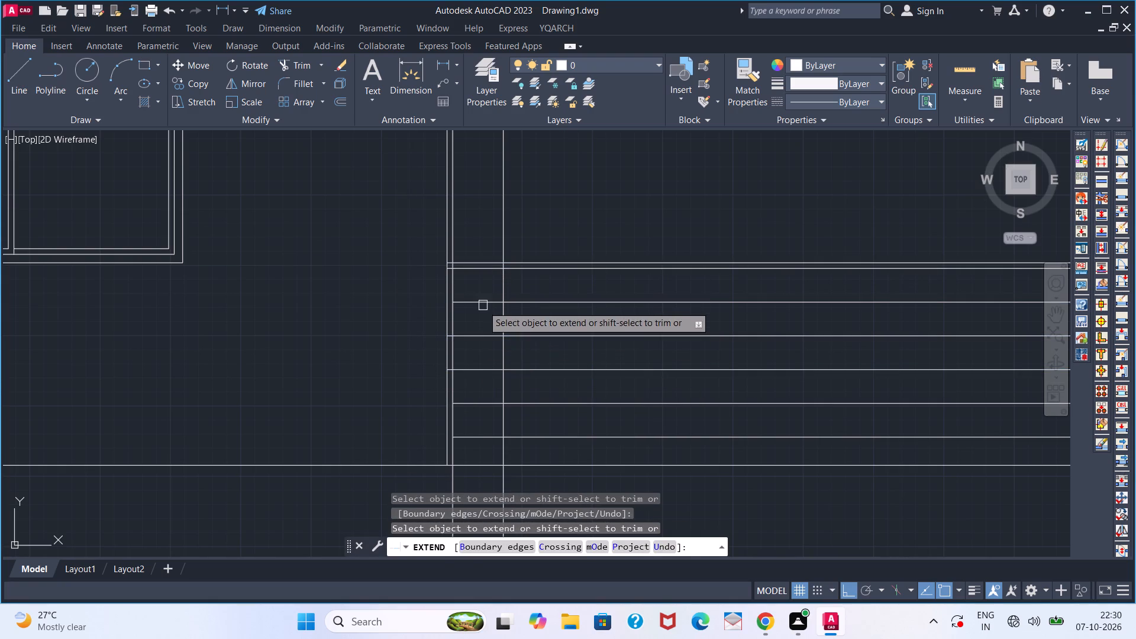
pyautogui.click(483, 306)
pyautogui.click(480, 398)
pyautogui.click(483, 414)
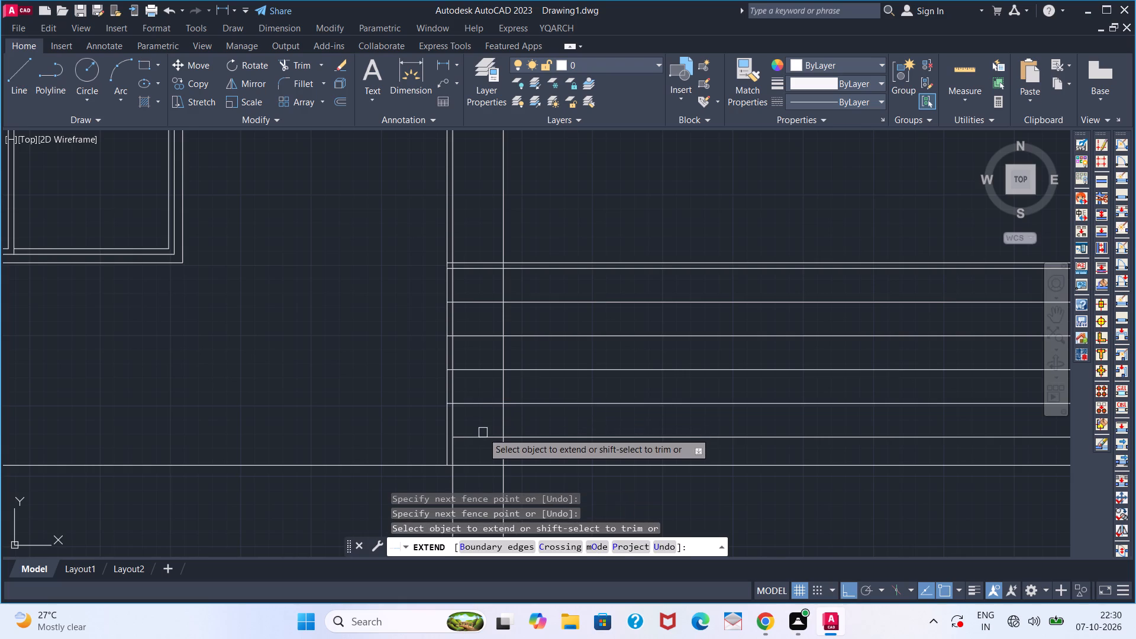
pyautogui.click(483, 437)
pyautogui.press('space')
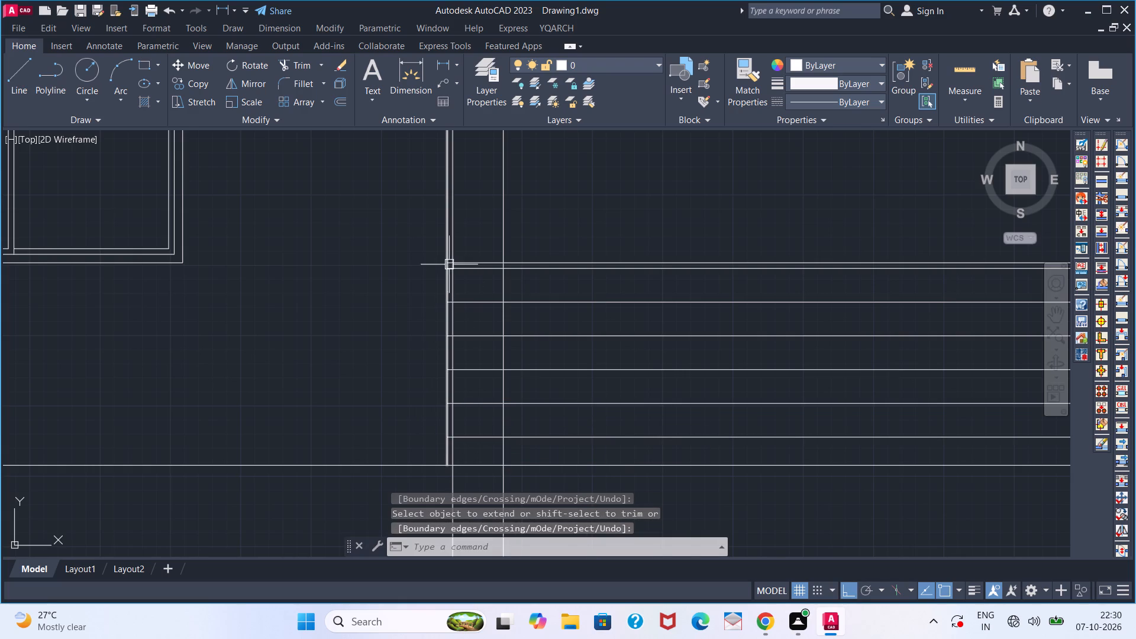
# Trim off the part of the new vertical line above the top railing line.
pyautogui.write('TR')
pyautogui.press('space')
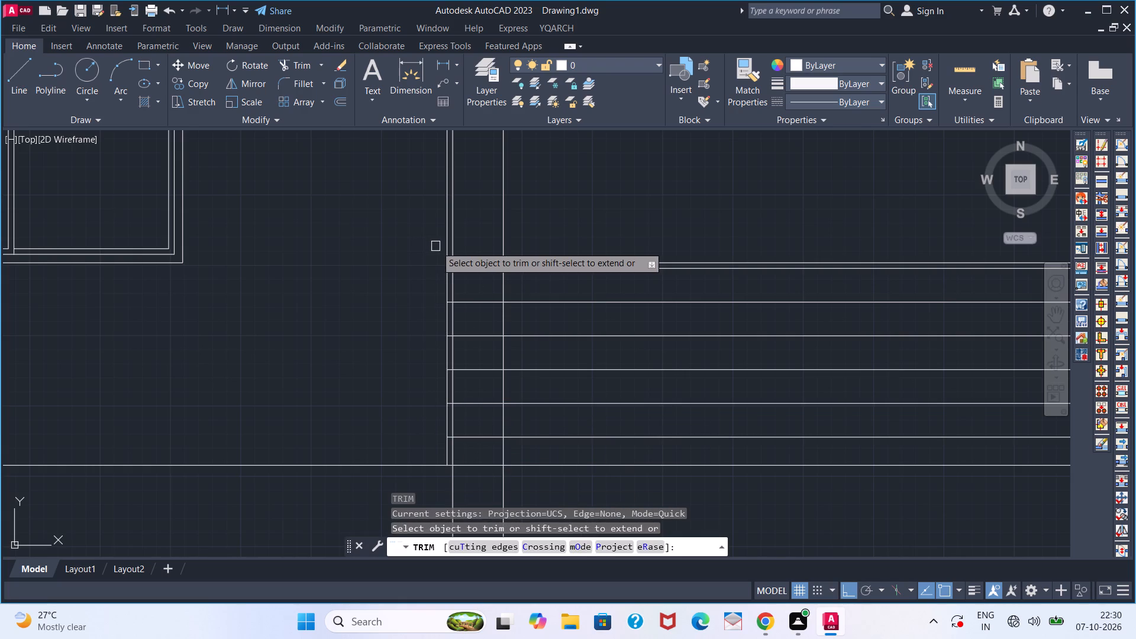
pyautogui.click(443, 249)
pyautogui.press('space')
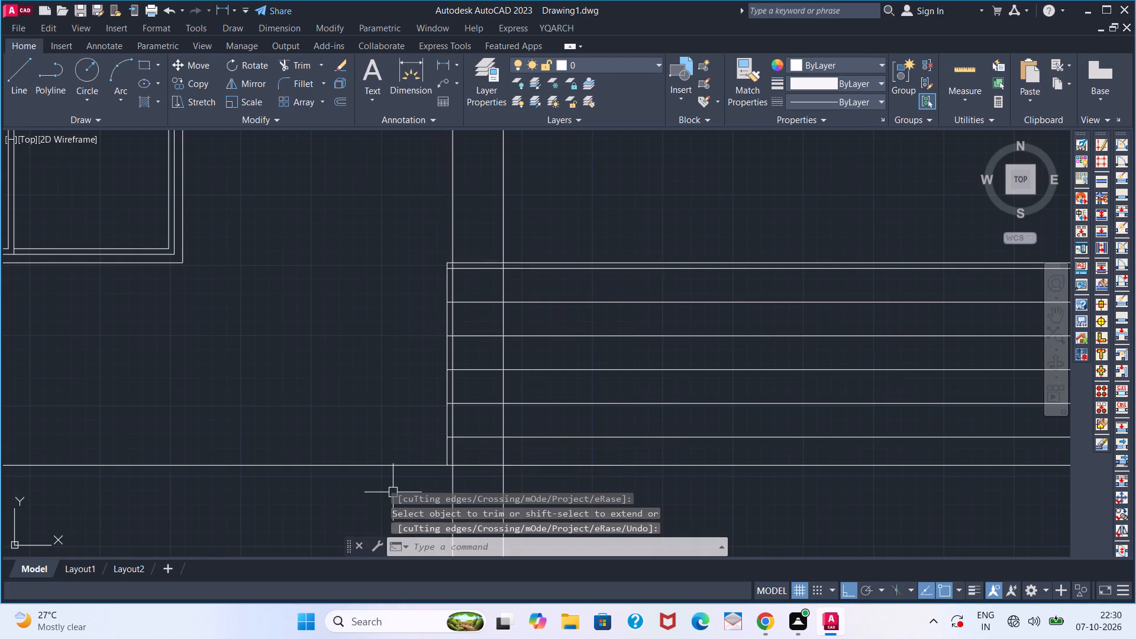
# Offset the vertical line at the railing's far end 9" inward toward the middle column.
pyautogui.scroll(-2, 392, 492)
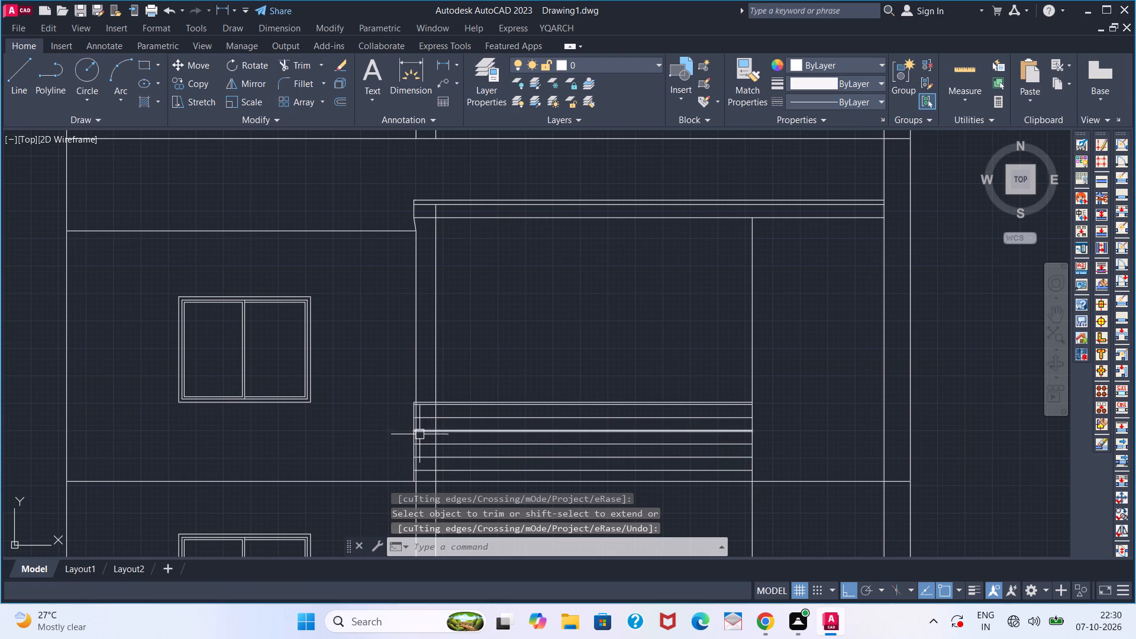
pyautogui.scroll(1, 420, 435)
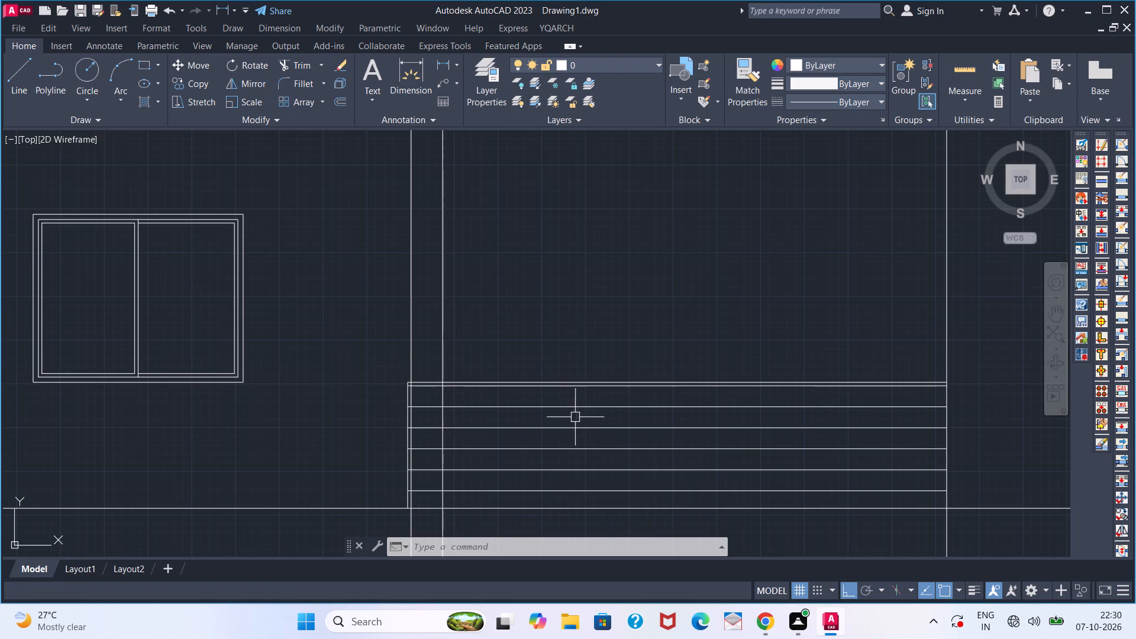
pyautogui.scroll(-2, 567, 423)
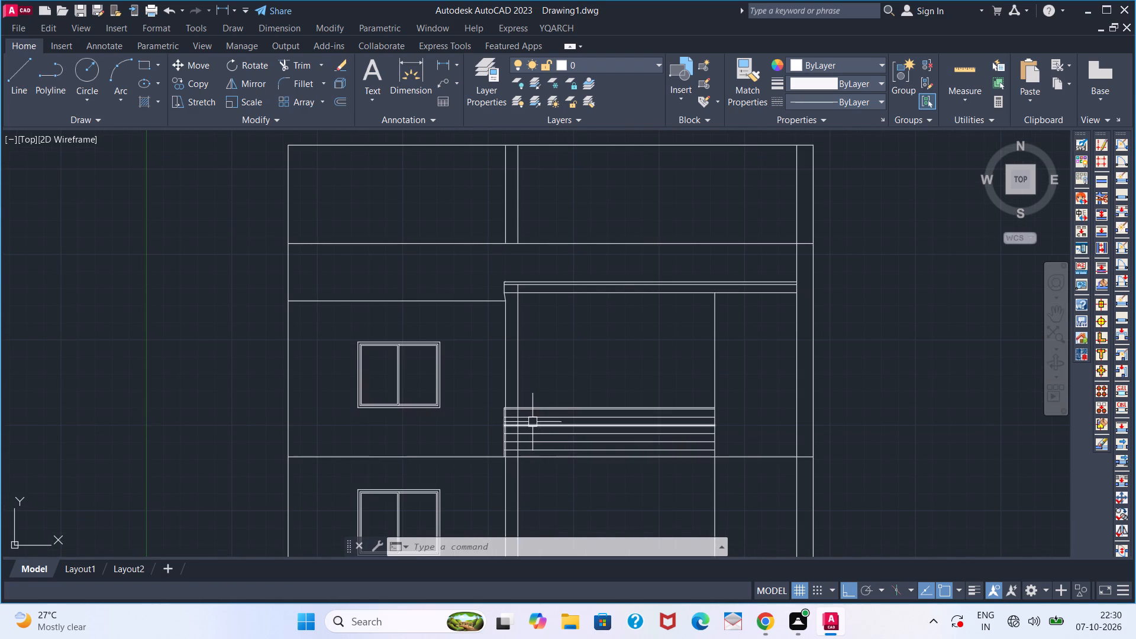
pyautogui.moveTo(569, 437); pyautogui.dragTo(551, 440, button='middle')
pyautogui.middleClick(536, 441)
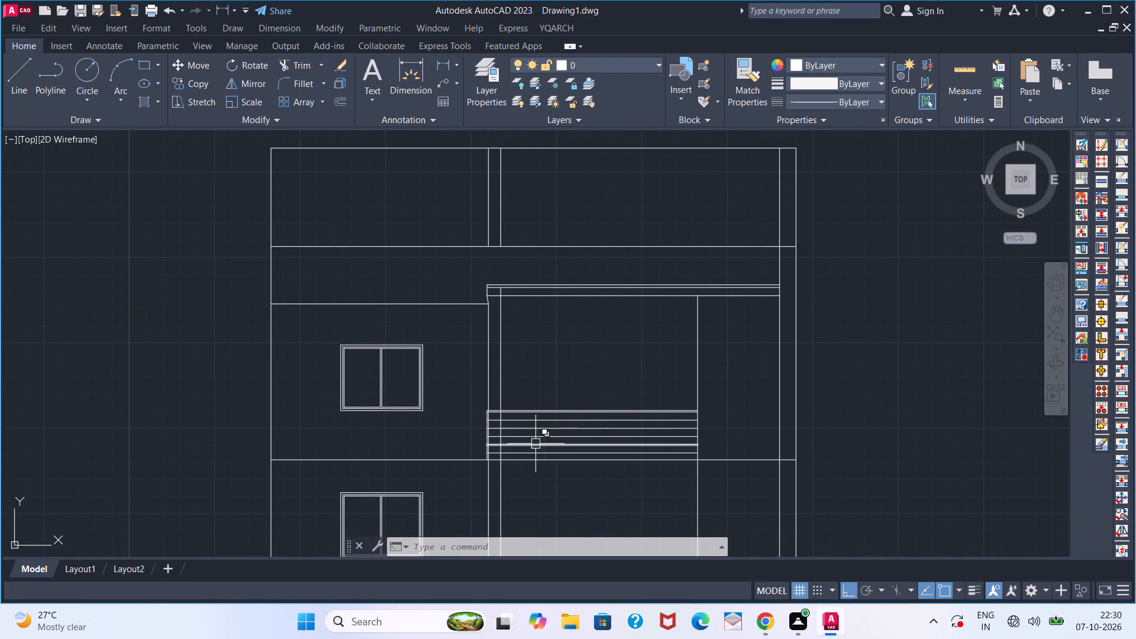
pyautogui.scroll(-2, 540, 417)
pyautogui.moveTo(537, 469); pyautogui.dragTo(547, 434, button='middle')
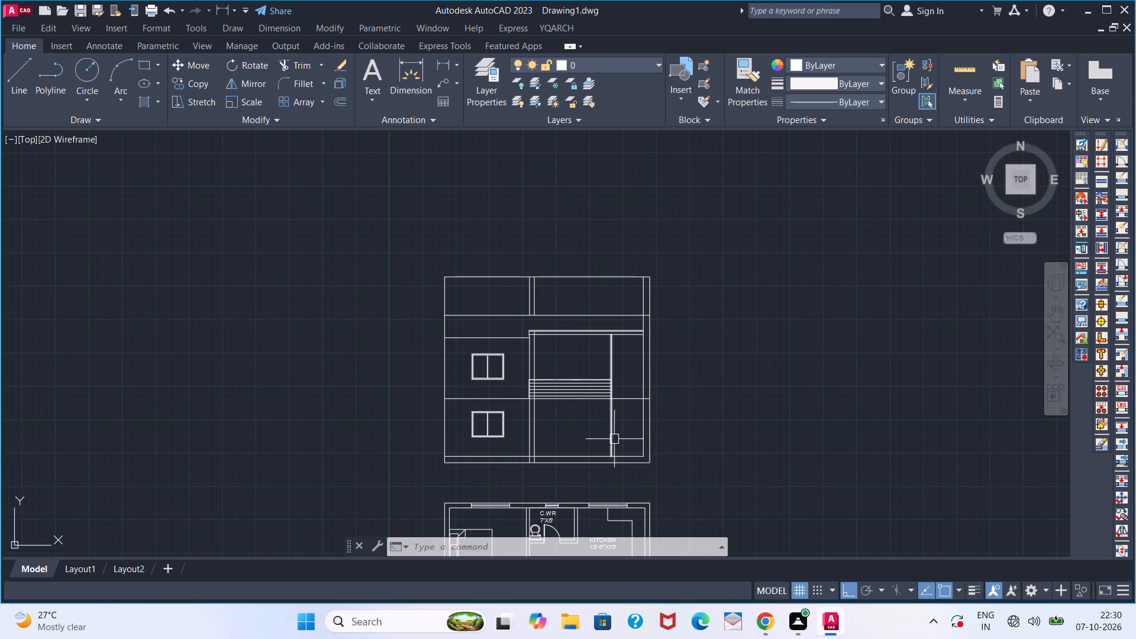
pyautogui.press('o')
pyautogui.press('Return')
pyautogui.press('9')
pyautogui.press('Return')
pyautogui.moveTo(612, 441); pyautogui.dragTo(602, 441)
pyautogui.click(570, 441)
pyautogui.press('space')
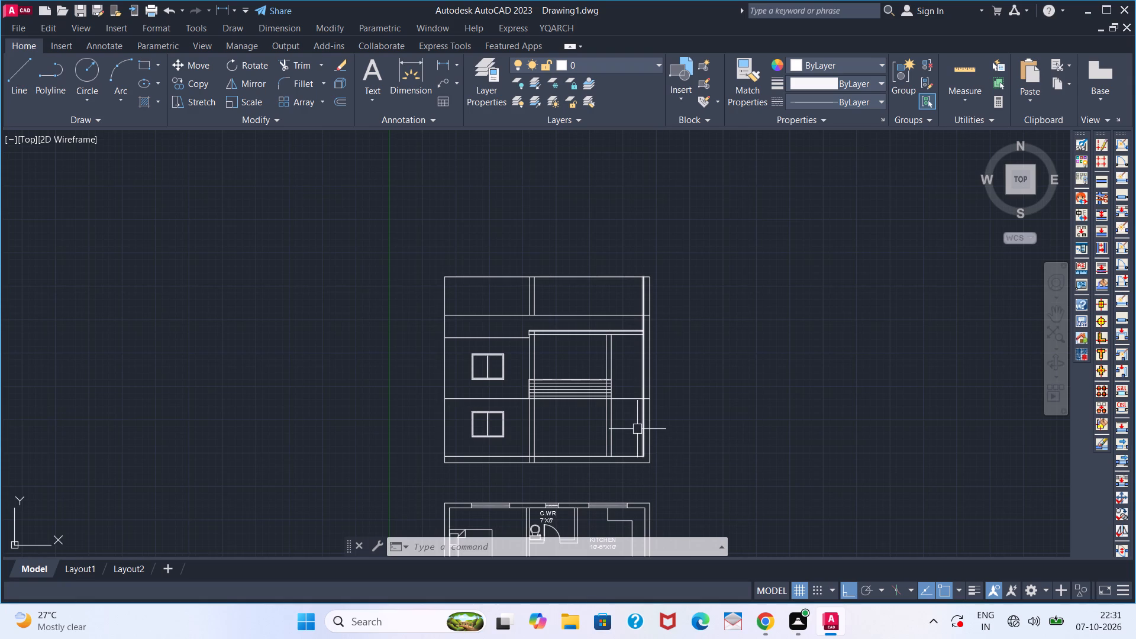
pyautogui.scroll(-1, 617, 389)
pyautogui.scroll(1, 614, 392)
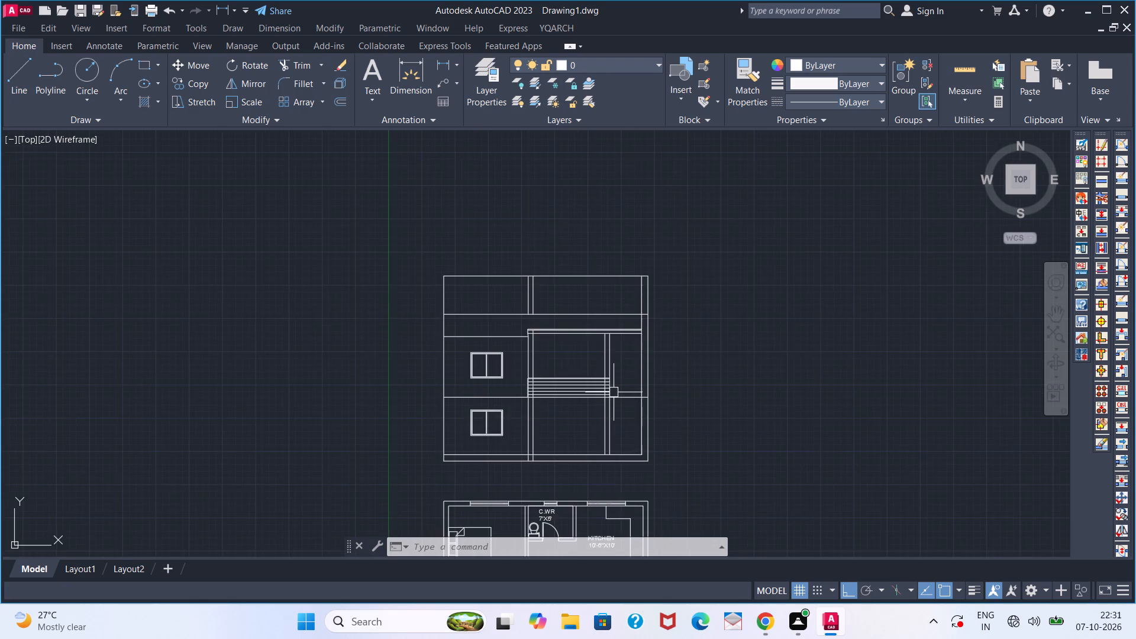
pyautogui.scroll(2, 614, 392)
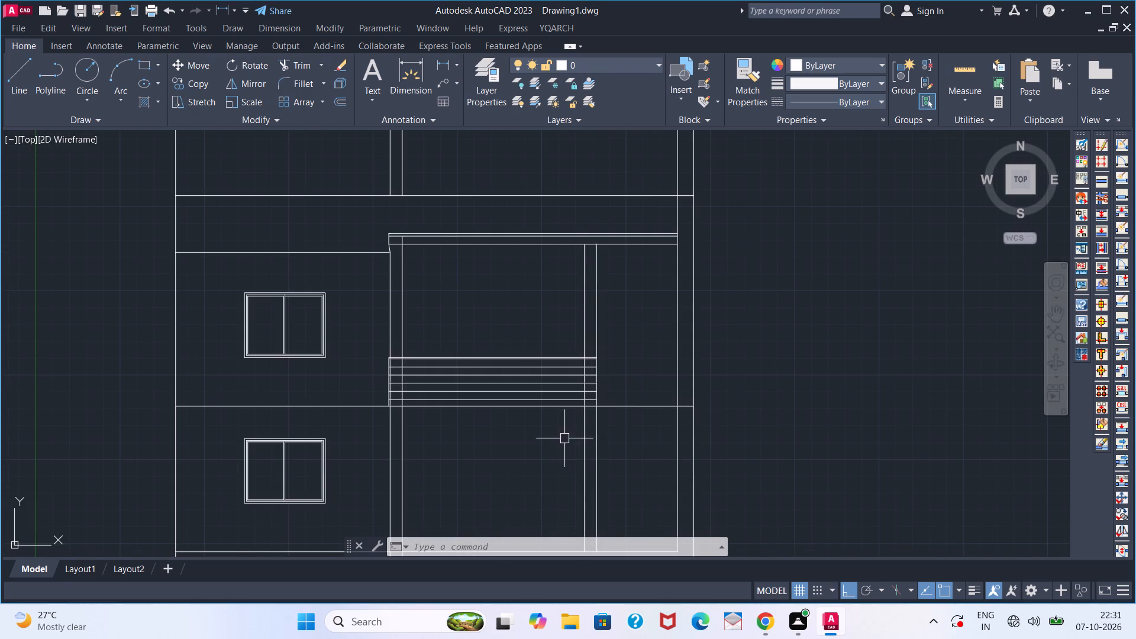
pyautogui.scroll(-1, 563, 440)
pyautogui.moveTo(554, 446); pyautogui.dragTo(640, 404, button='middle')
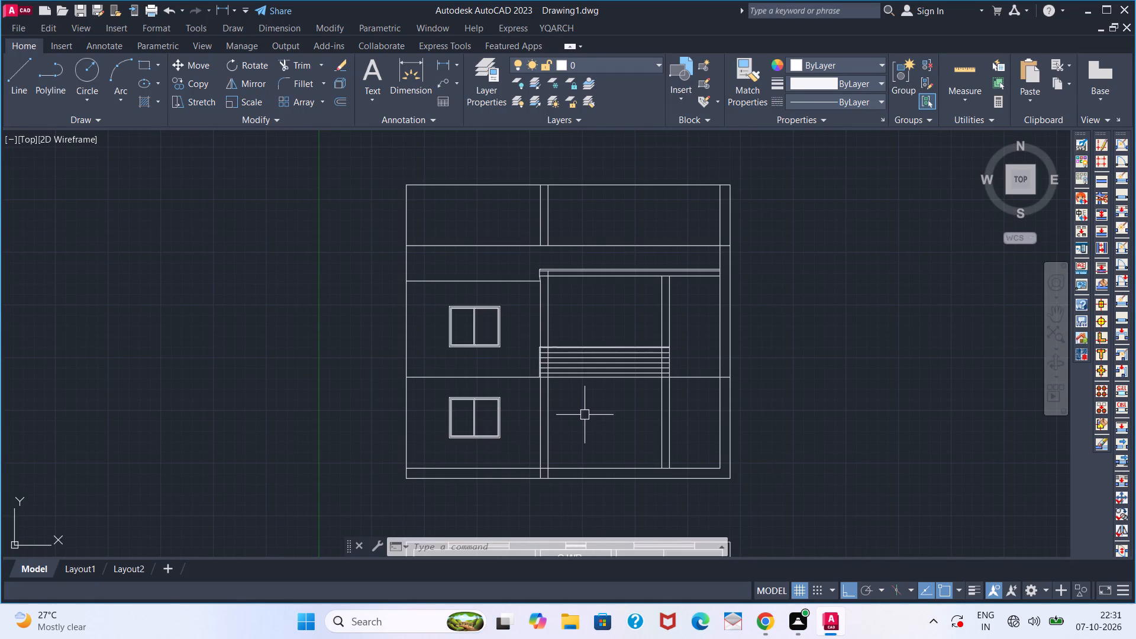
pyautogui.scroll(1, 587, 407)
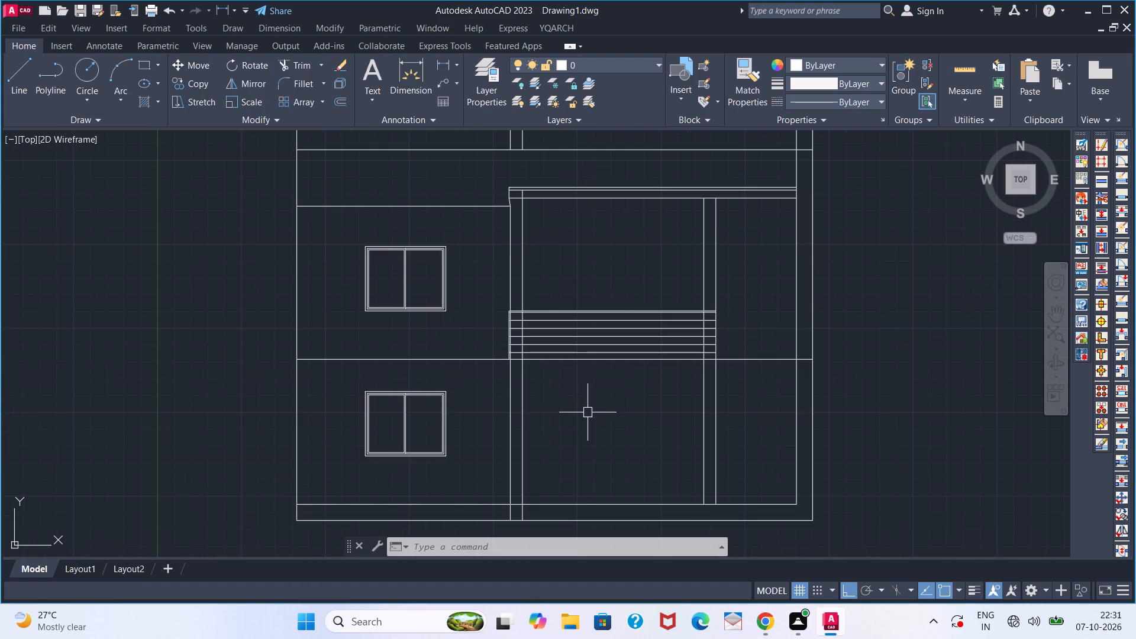
# Trim the middle column's inner vertical line where it runs below the ground-floor line into the base strip.
pyautogui.middleClick(594, 446)
pyautogui.moveTo(594, 446); pyautogui.dragTo(630, 410, button='middle')
pyautogui.moveTo(567, 289); pyautogui.dragTo(567, 302, button='middle')
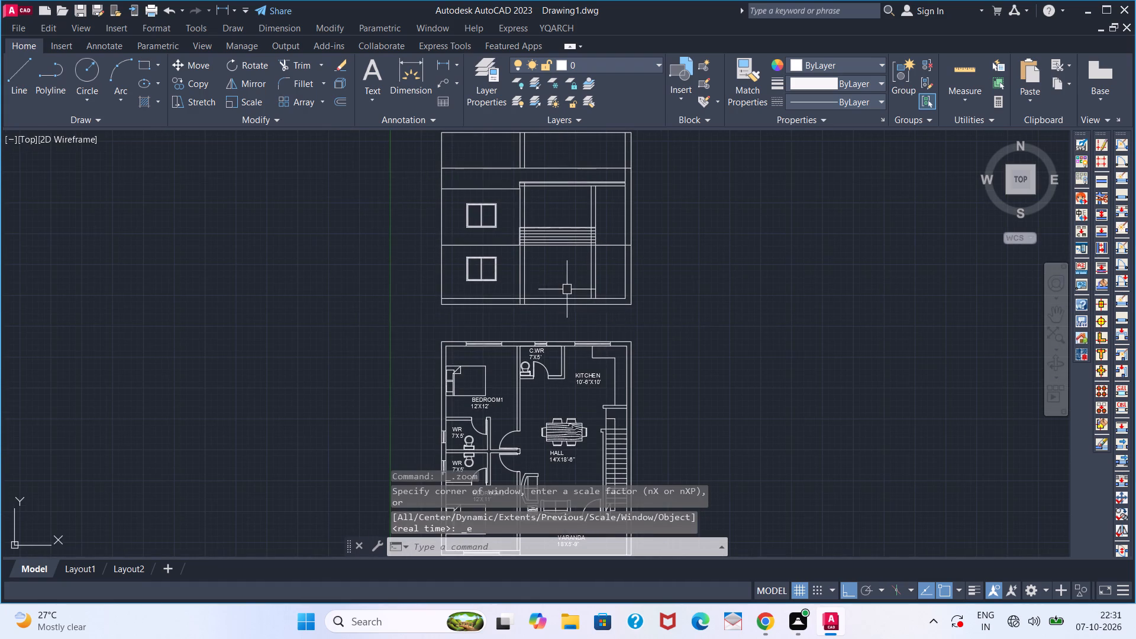
pyautogui.moveTo(567, 302); pyautogui.dragTo(567, 315, button='middle')
pyautogui.middleClick(570, 341)
pyautogui.scroll(2, 560, 320)
pyautogui.moveTo(551, 312); pyautogui.dragTo(560, 370, button='middle')
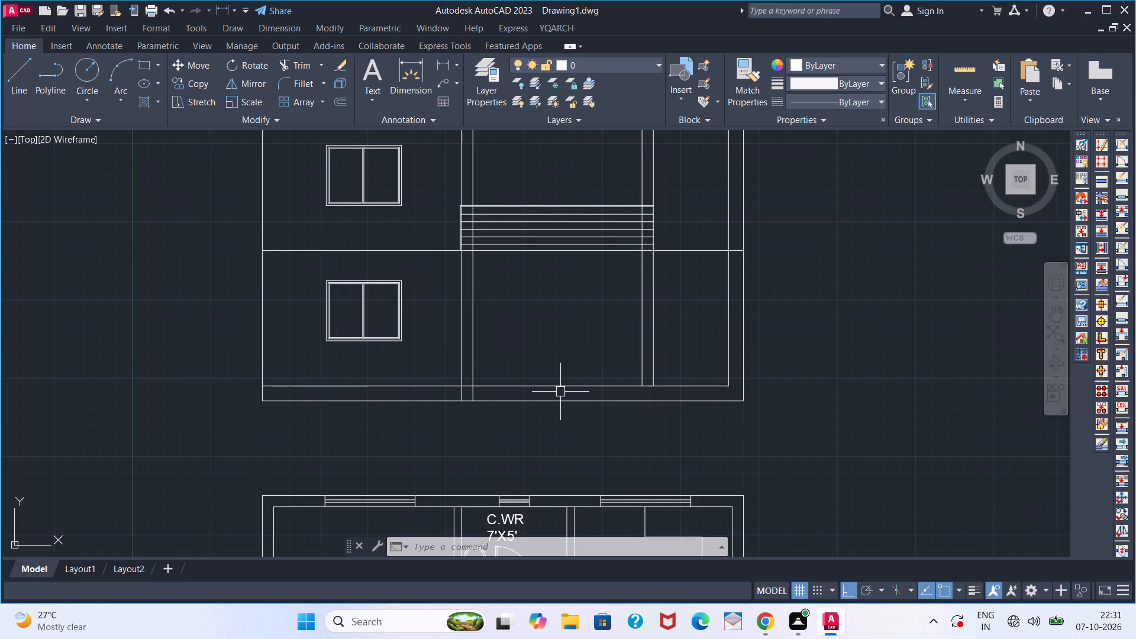
pyautogui.write('TR')
pyautogui.press('space')
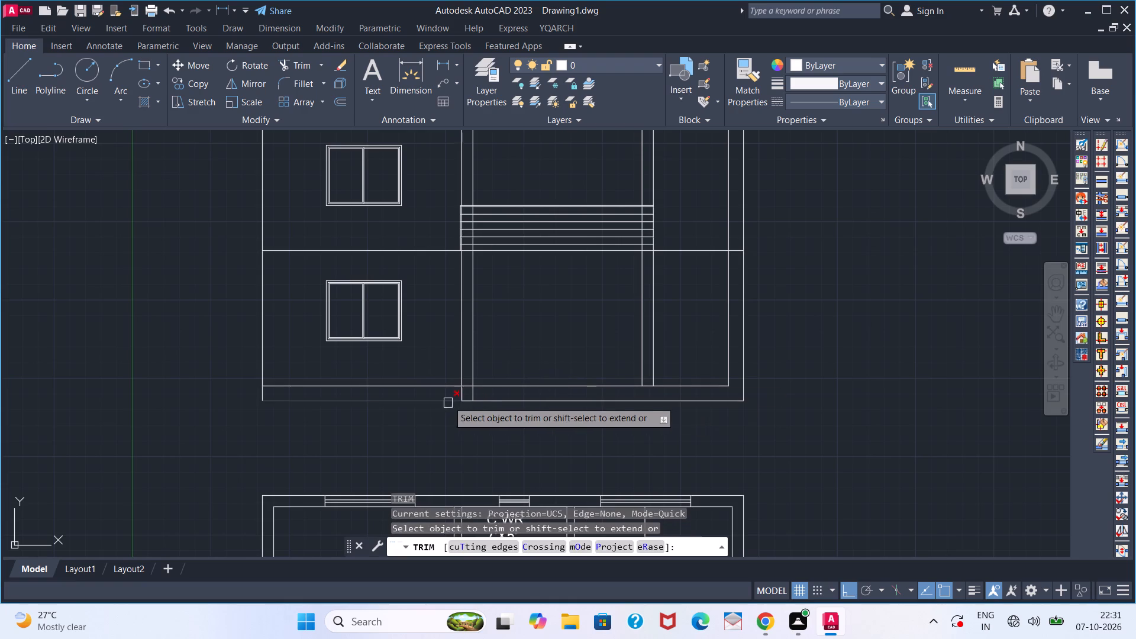
pyautogui.click(471, 396)
pyautogui.press('space')
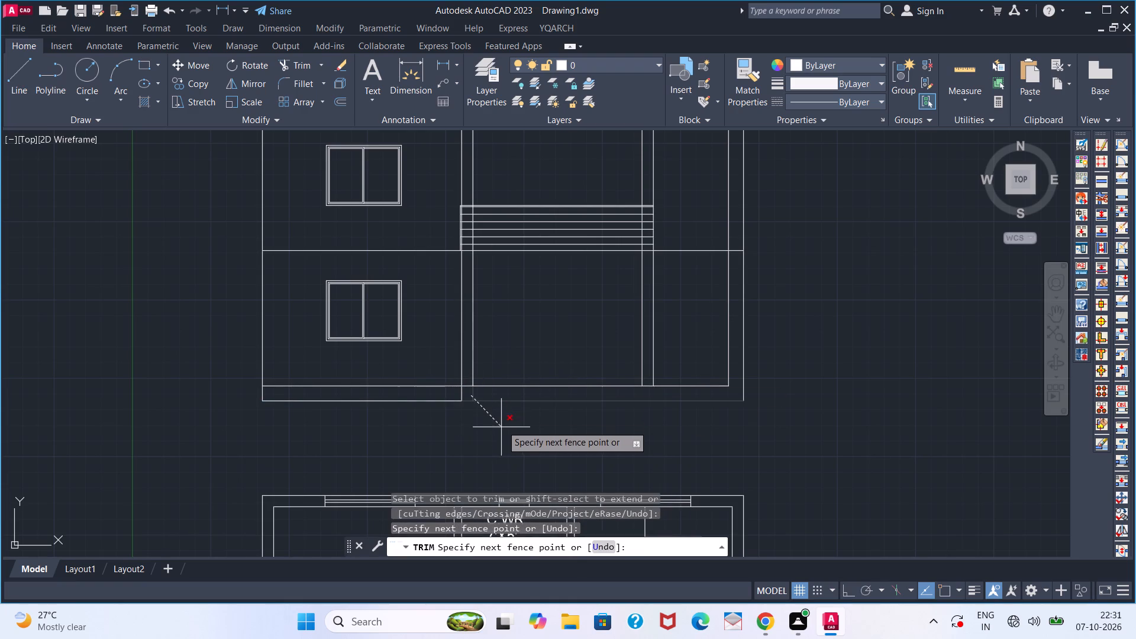
pyautogui.click(513, 392)
pyautogui.press('space')
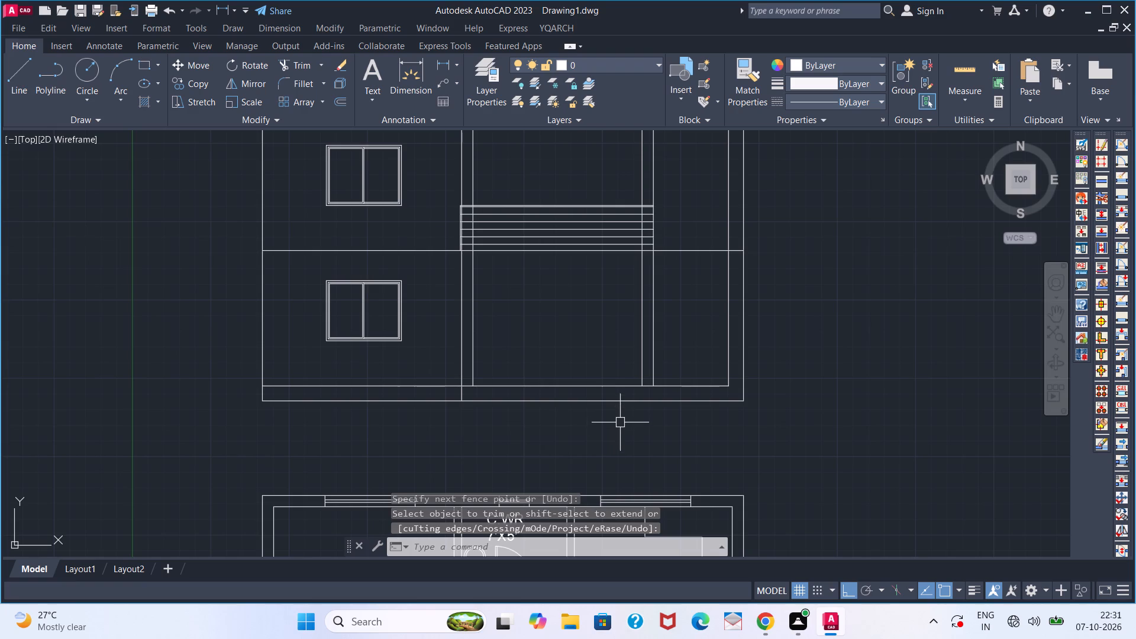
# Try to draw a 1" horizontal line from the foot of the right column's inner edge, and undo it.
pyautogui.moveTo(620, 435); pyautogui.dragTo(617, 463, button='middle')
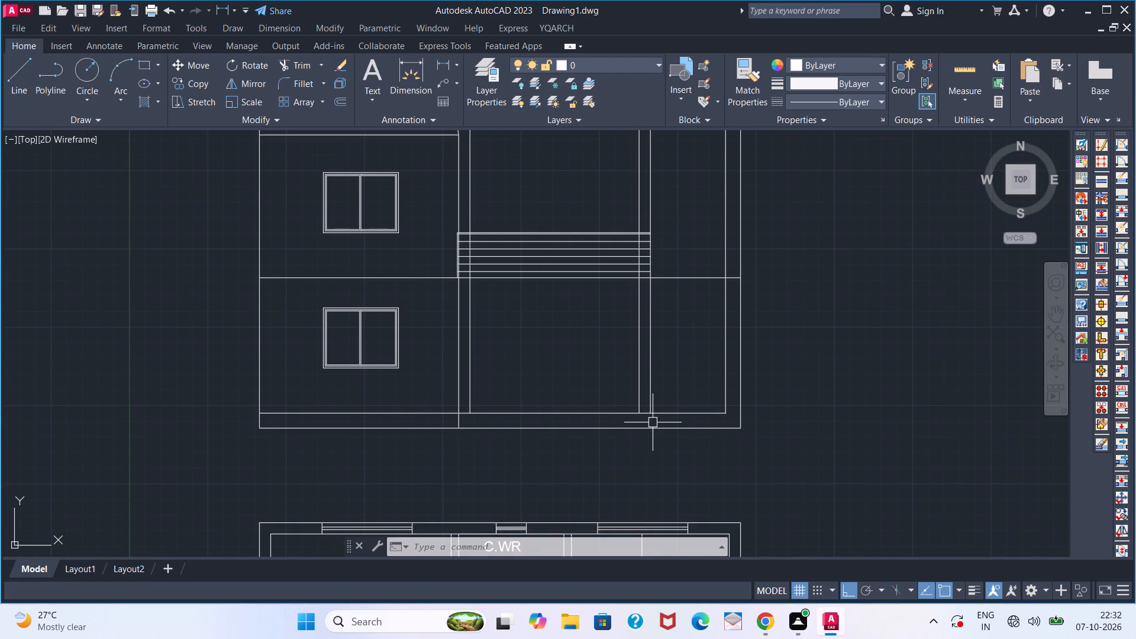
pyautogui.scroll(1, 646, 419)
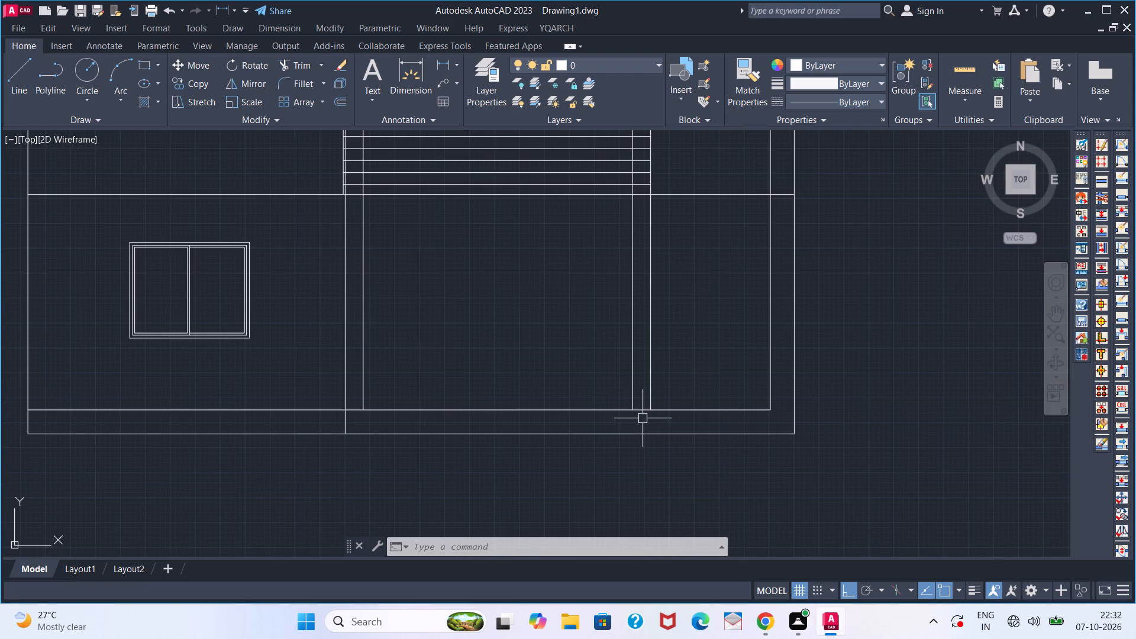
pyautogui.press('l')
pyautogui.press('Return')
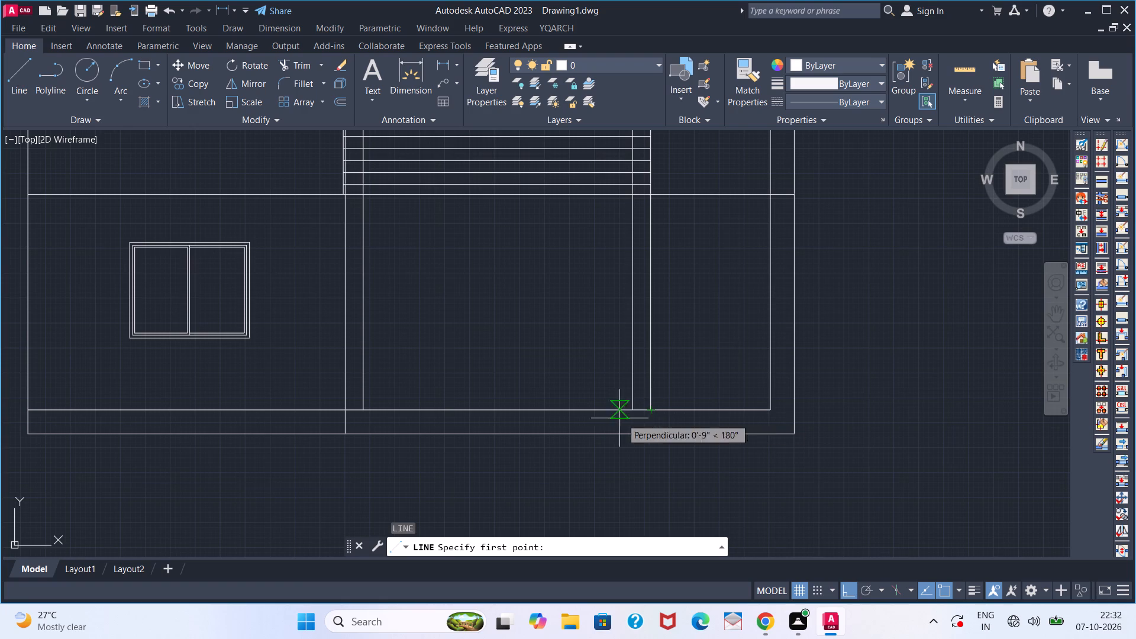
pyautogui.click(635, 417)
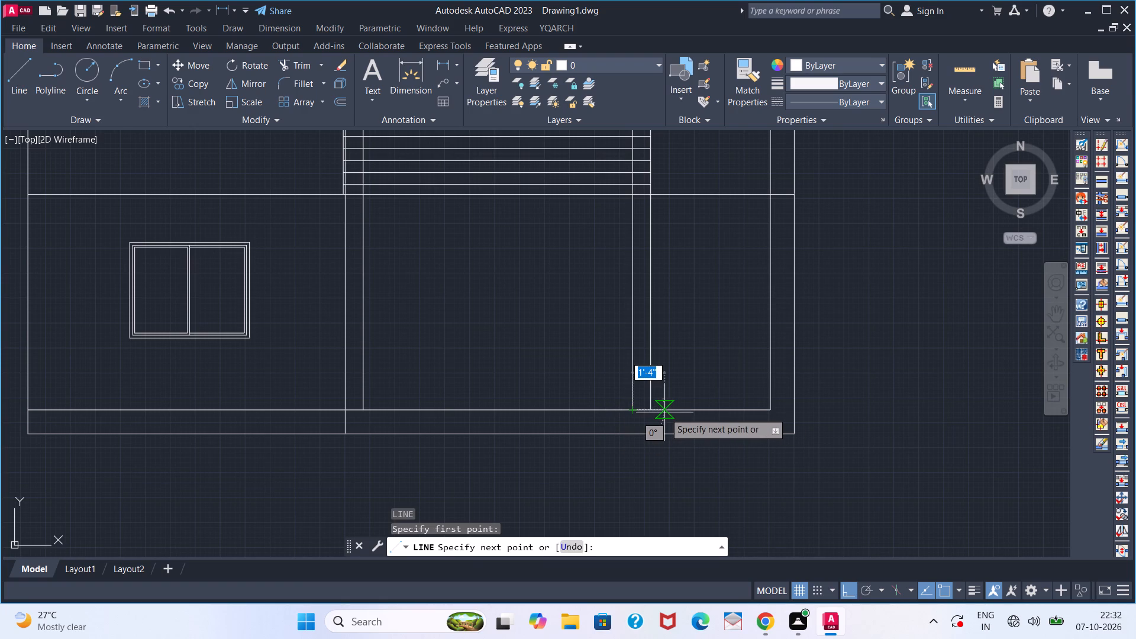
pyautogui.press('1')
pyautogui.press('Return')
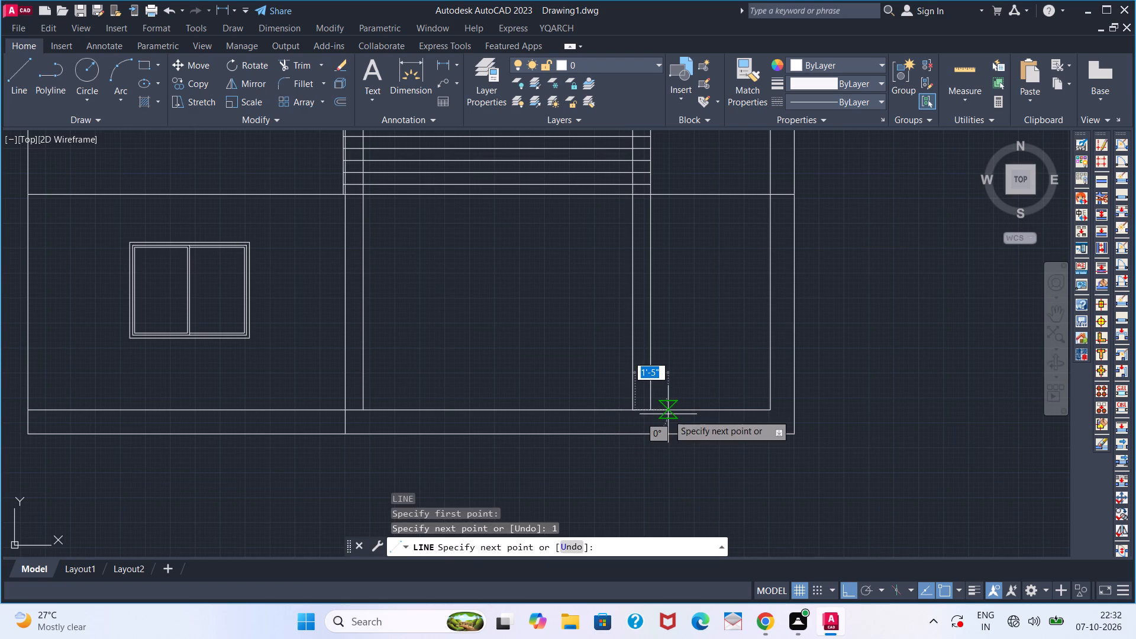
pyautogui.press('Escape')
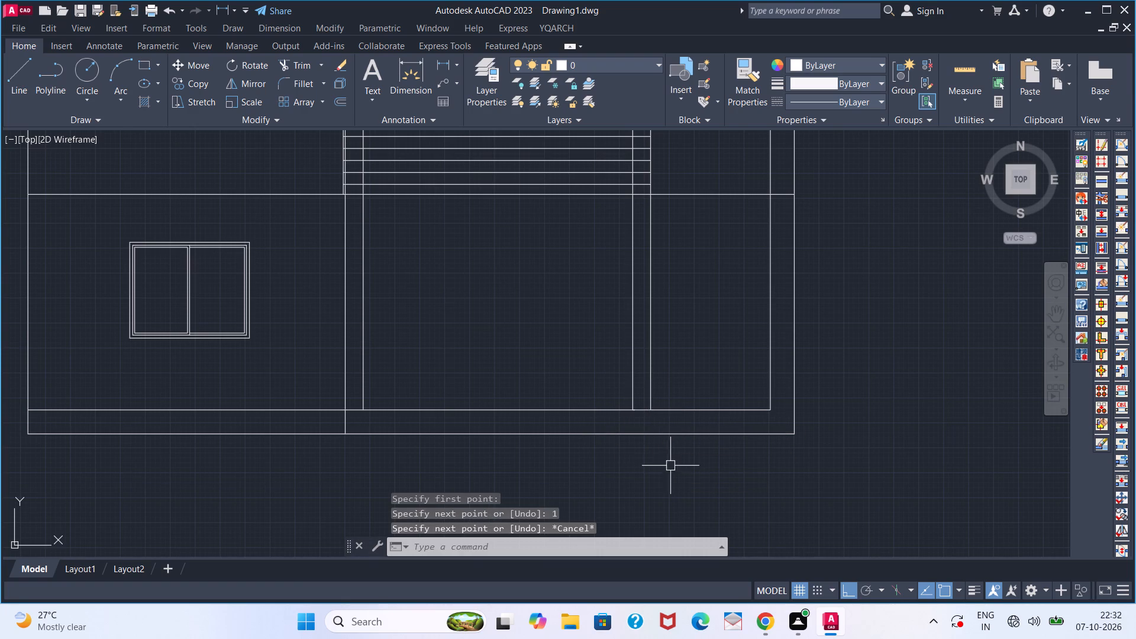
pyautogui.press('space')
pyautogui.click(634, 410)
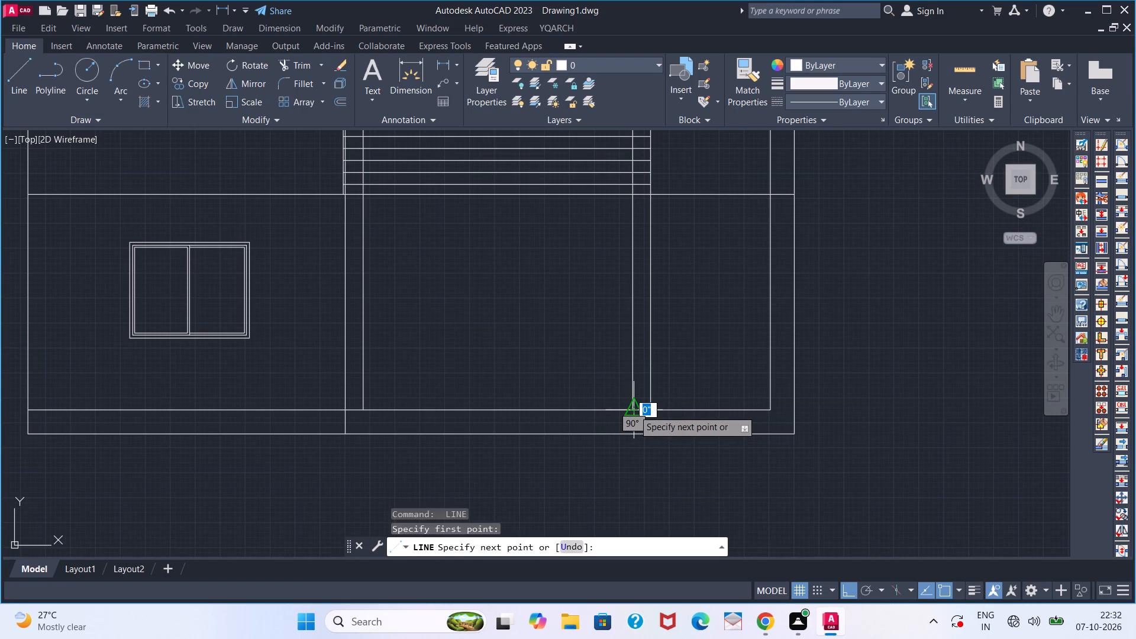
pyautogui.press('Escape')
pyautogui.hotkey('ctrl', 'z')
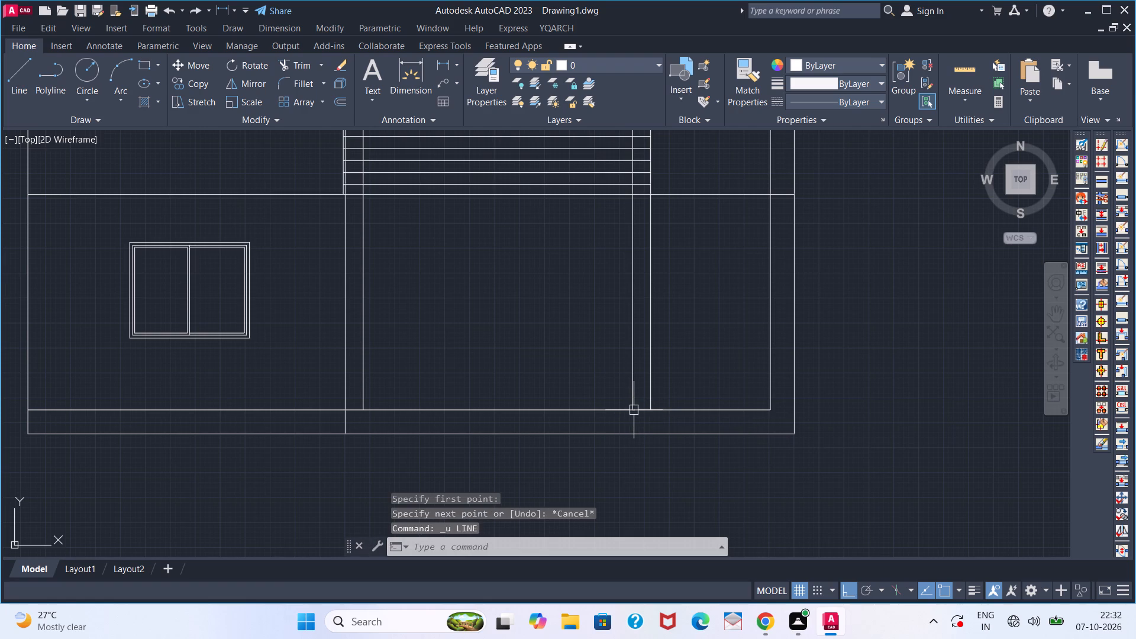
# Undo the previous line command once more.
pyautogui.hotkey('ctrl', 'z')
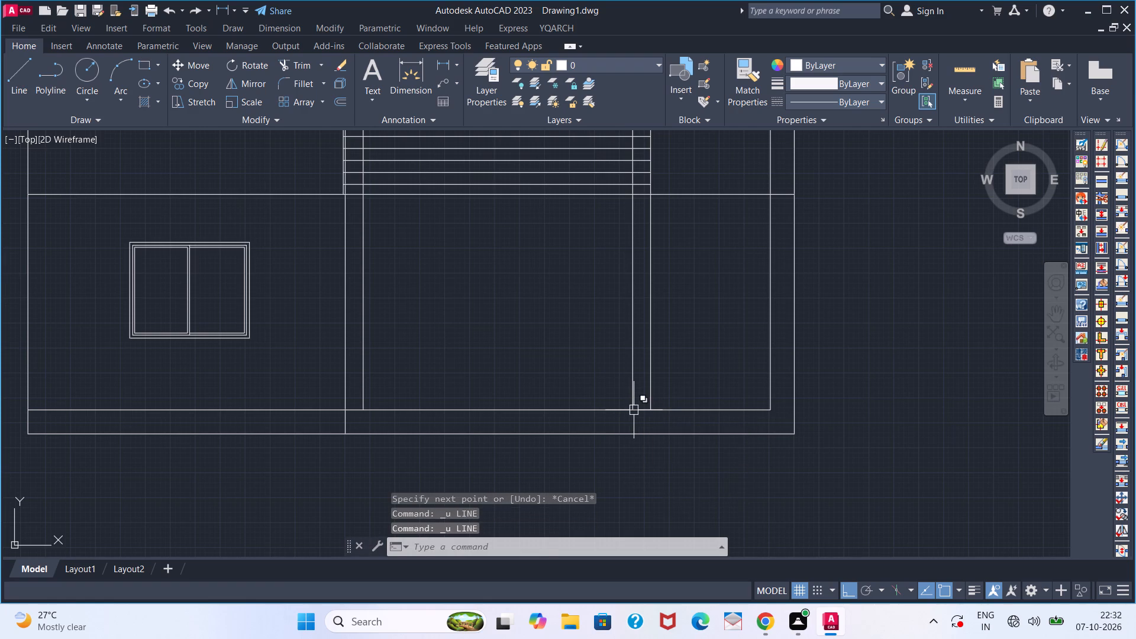
# Draw the upper step outline from the right column's foot: 2" past its outer edge, 10" down, across, and 2" past the middle column's outer line.
pyautogui.press('l')
pyautogui.press('Return')
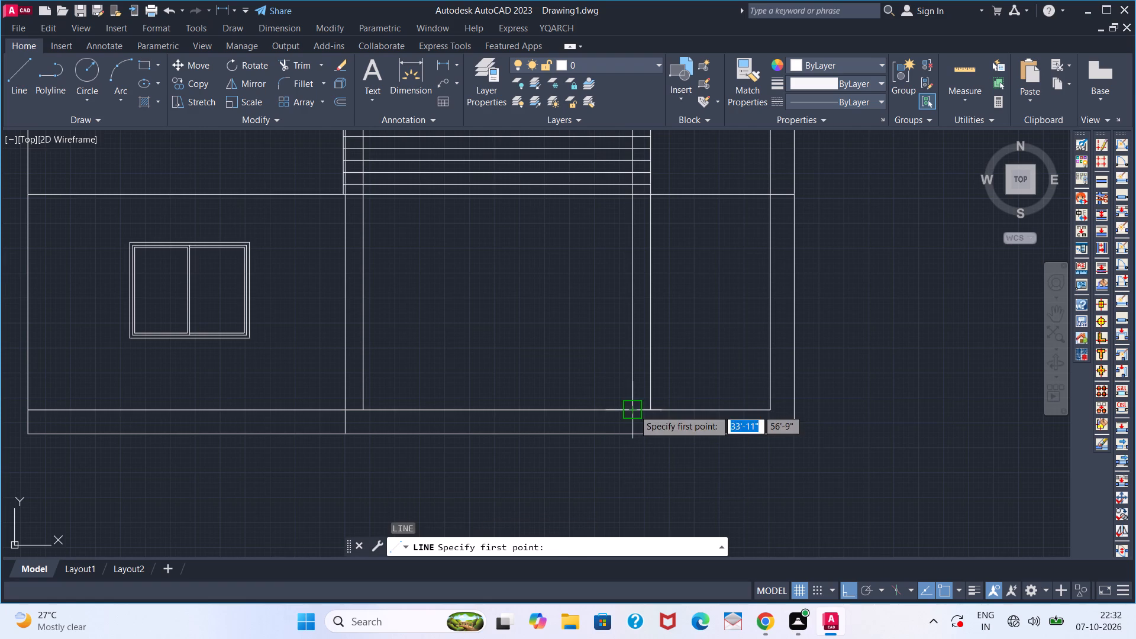
pyautogui.click(634, 409)
pyautogui.scroll(2, 667, 405)
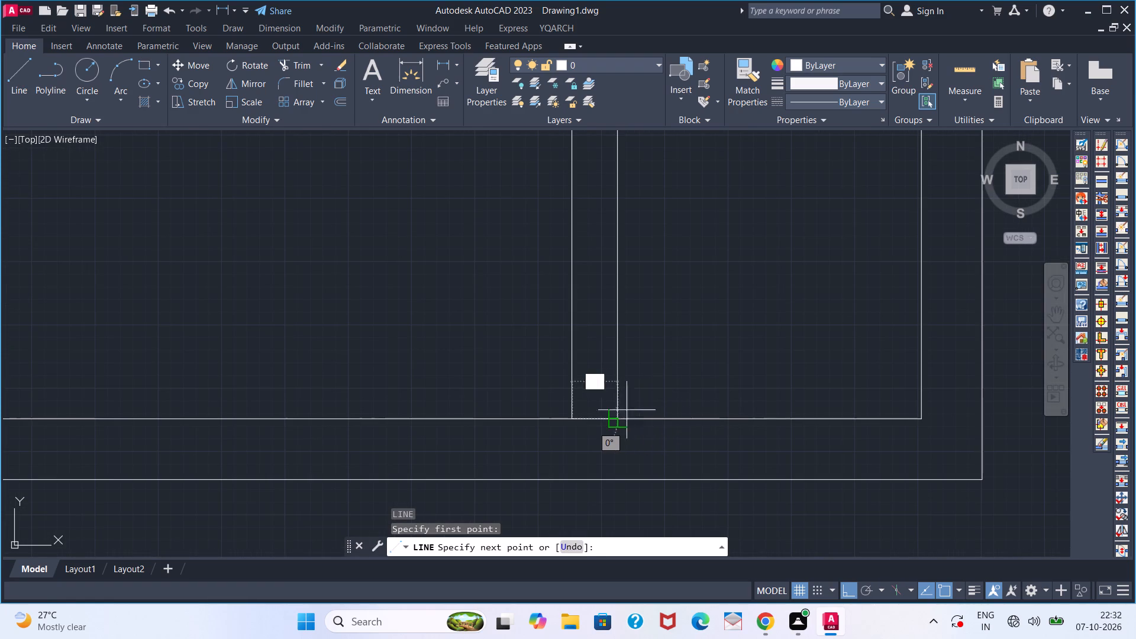
pyautogui.click(620, 417)
pyautogui.click(620, 417)
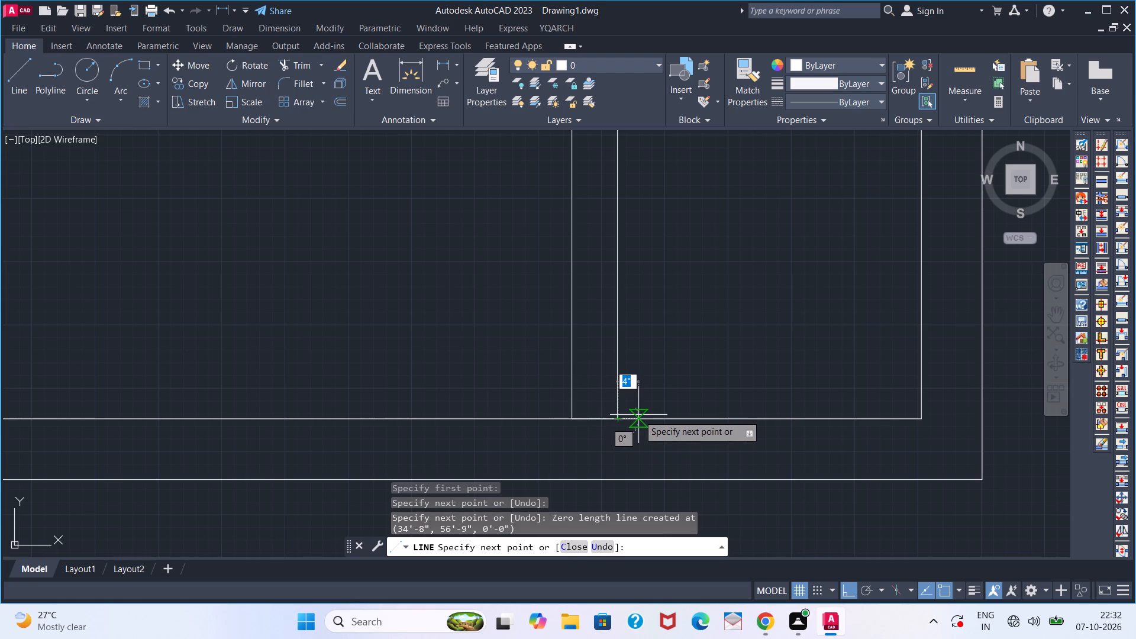
pyautogui.press('2')
pyautogui.press('Return')
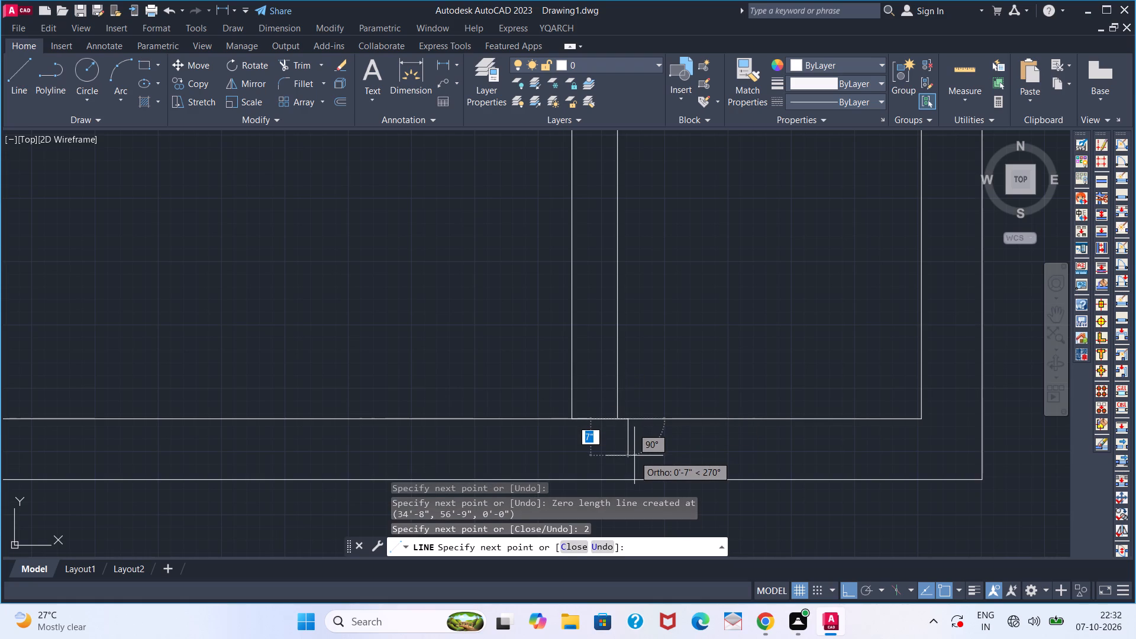
pyautogui.write('10')
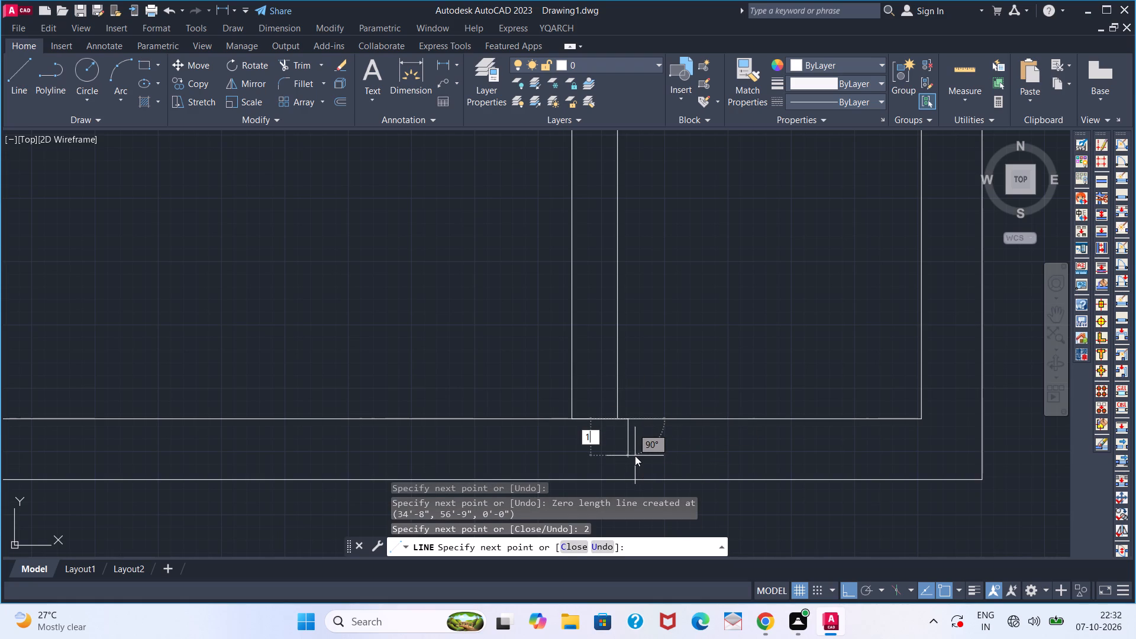
pyautogui.press('Return')
pyautogui.scroll(-2, 356, 444)
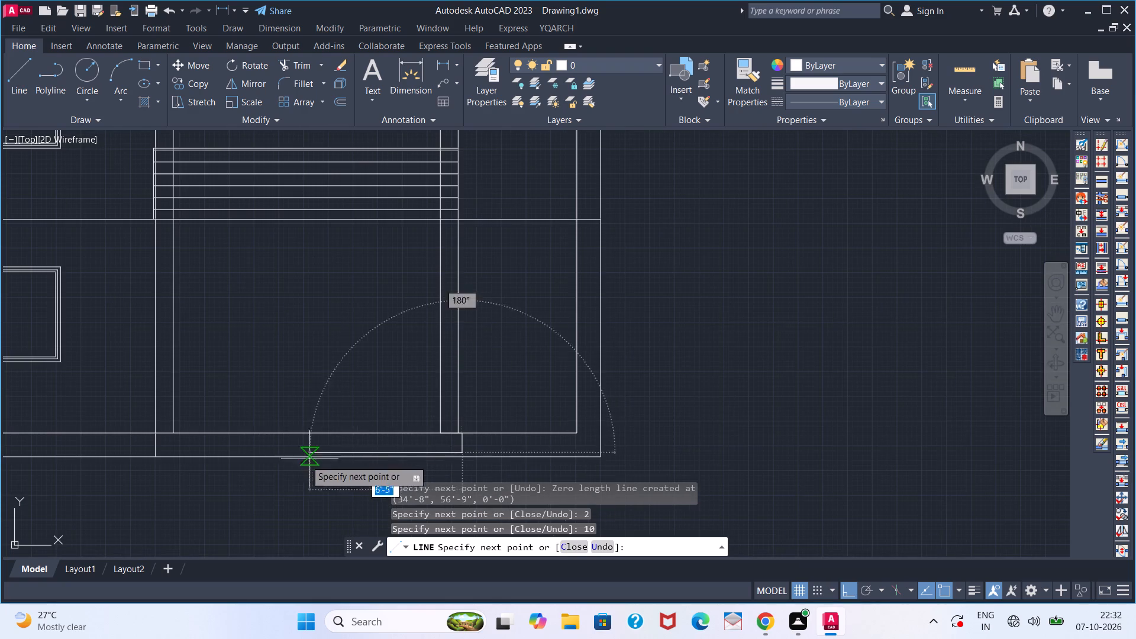
pyautogui.click(151, 453)
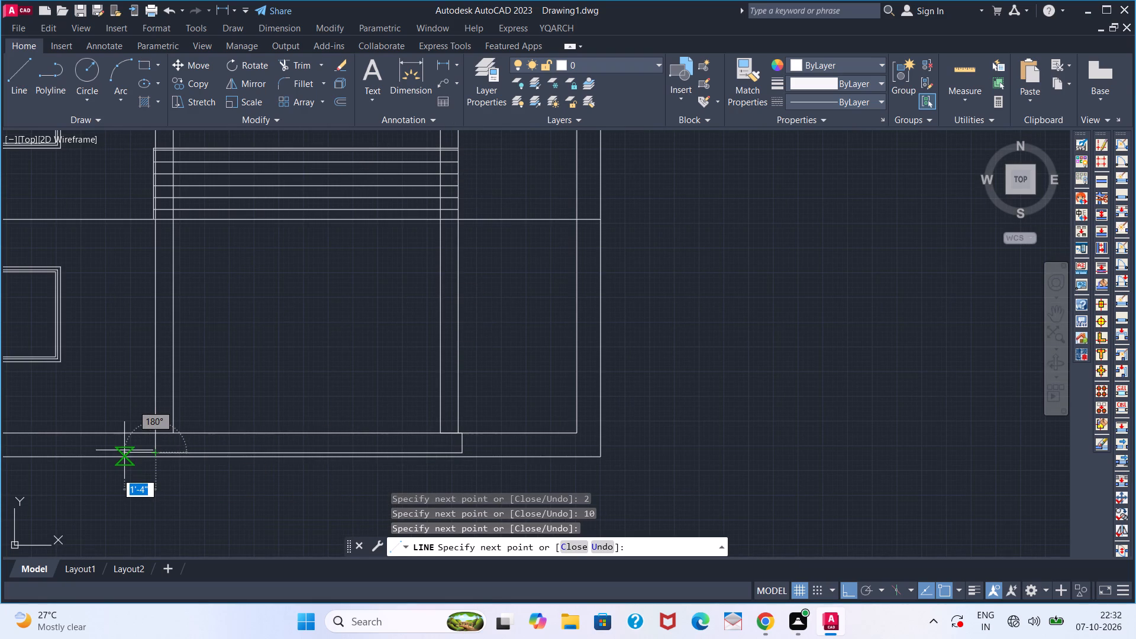
pyautogui.press('2')
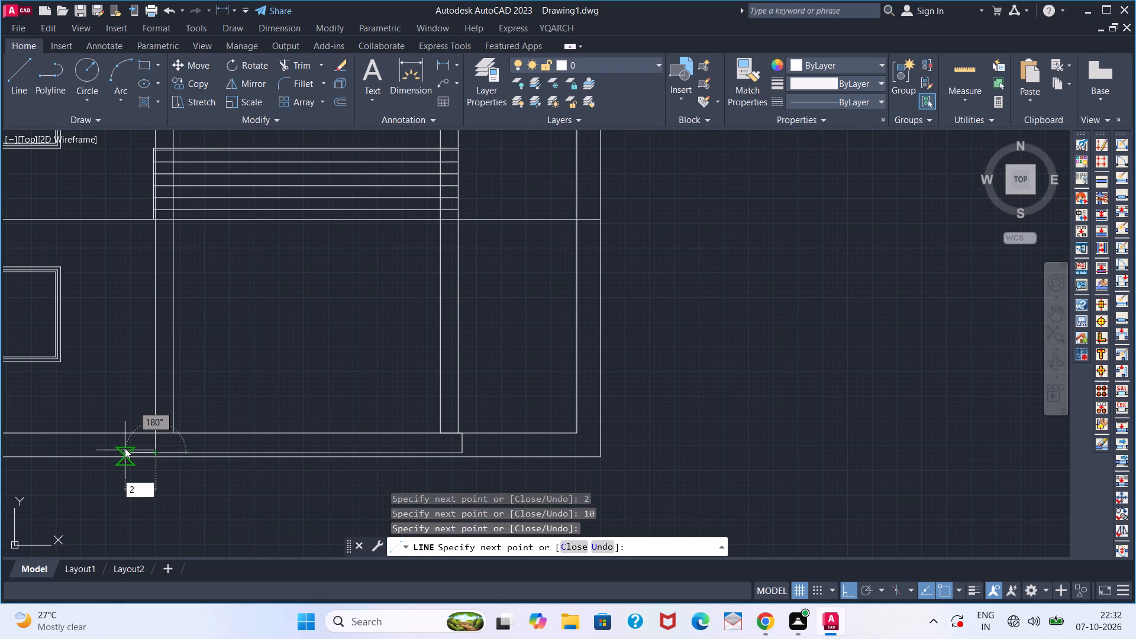
pyautogui.press('Return')
pyautogui.press('`')
pyautogui.press('Escape')
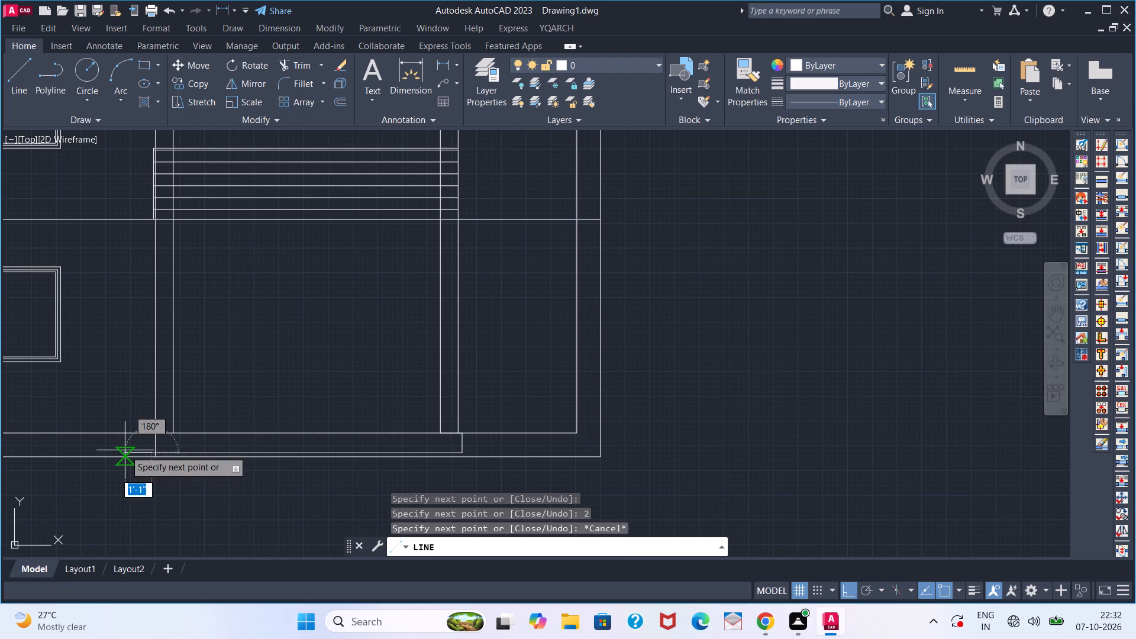
pyautogui.press('Escape')
# Close the upper step outline with a vertical line from its open lower corner up to the ground-floor line.
pyautogui.scroll(2, 140, 449)
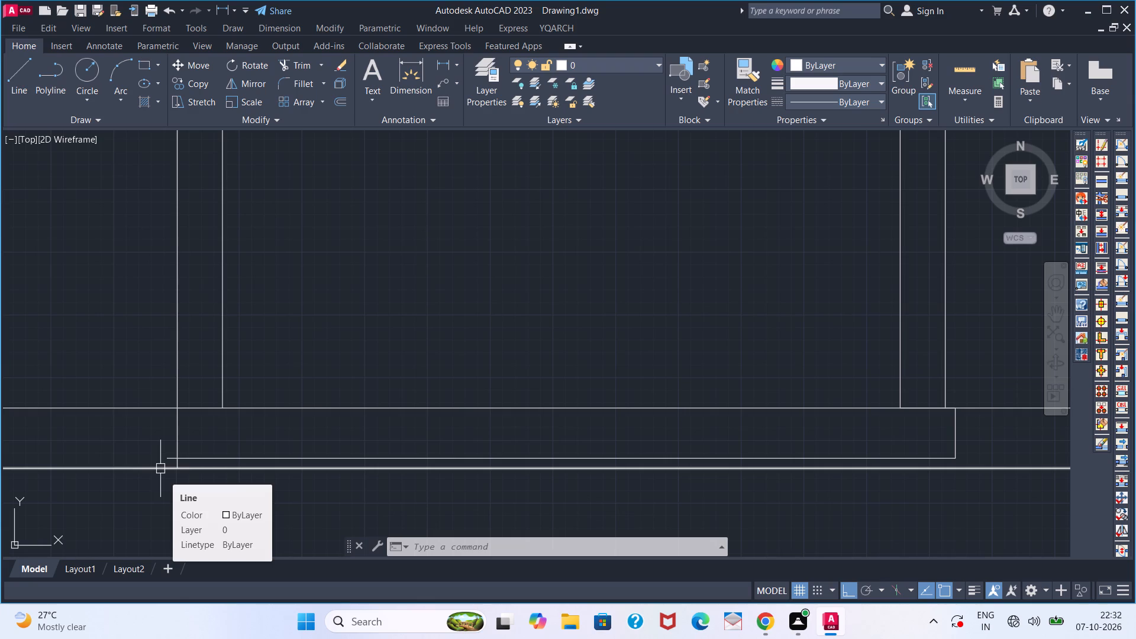
pyautogui.press('l')
pyautogui.press('Return')
pyautogui.click(162, 465)
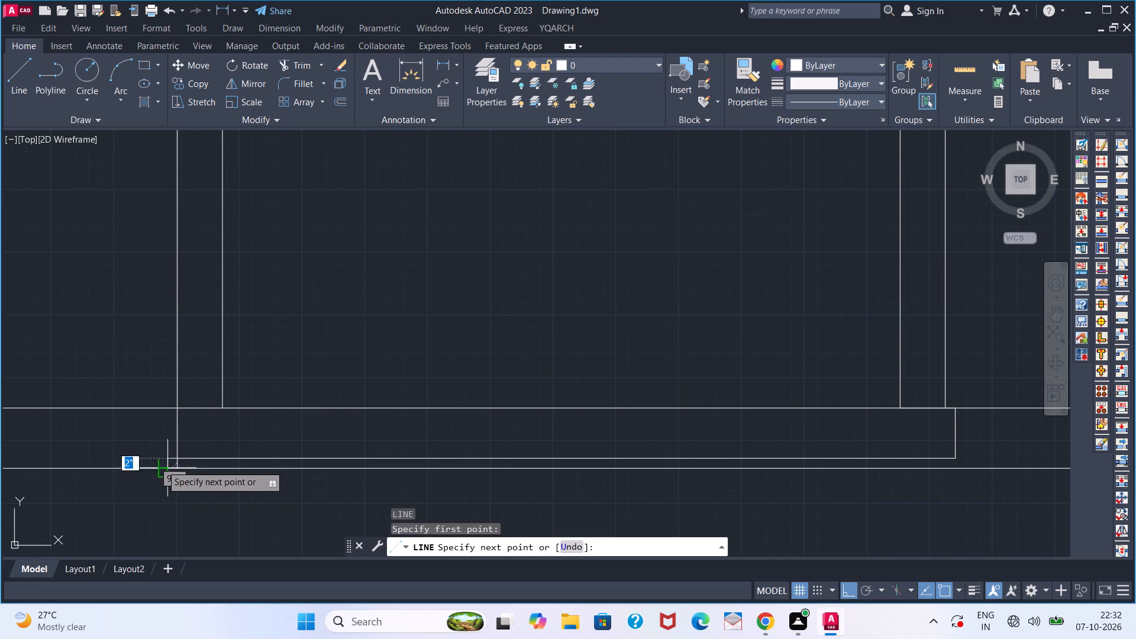
pyautogui.click(160, 411)
pyautogui.press('space')
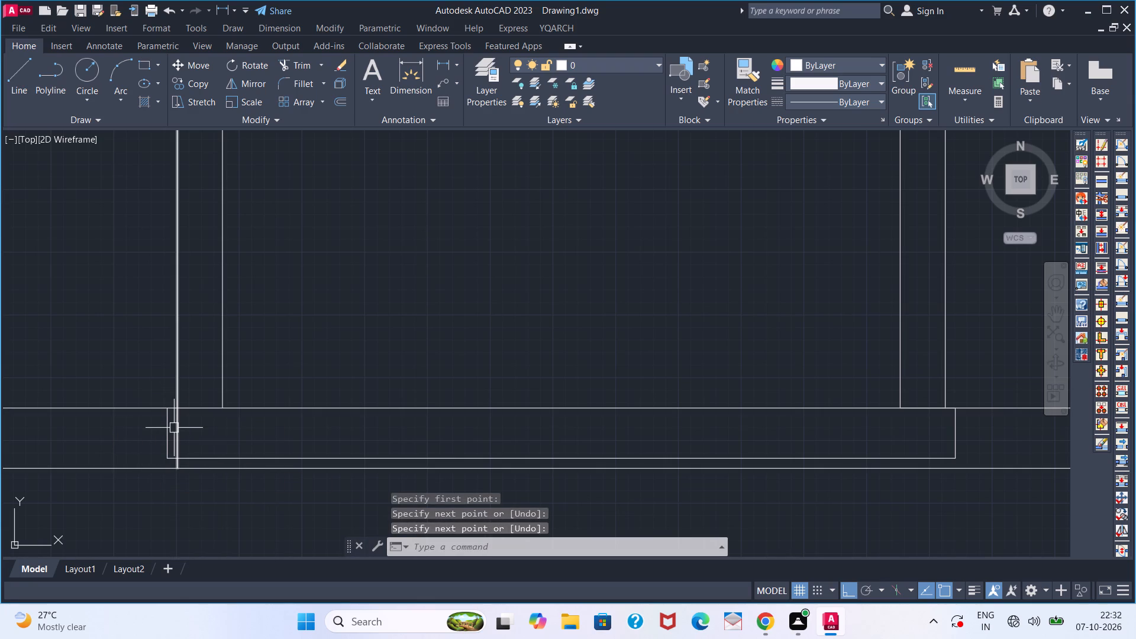
# Remove the middle column's outer vertical line where it runs through the upper step and the leftover stub beneath it.
pyautogui.write('TR')
pyautogui.press('space')
pyautogui.click(174, 428)
pyautogui.press('space')
pyautogui.scroll(3, 184, 466)
pyautogui.click(153, 461)
pyautogui.press('Delete')
# Offset the ground-floor line 2" downward into the upper step.
pyautogui.scroll(-4, 268, 470)
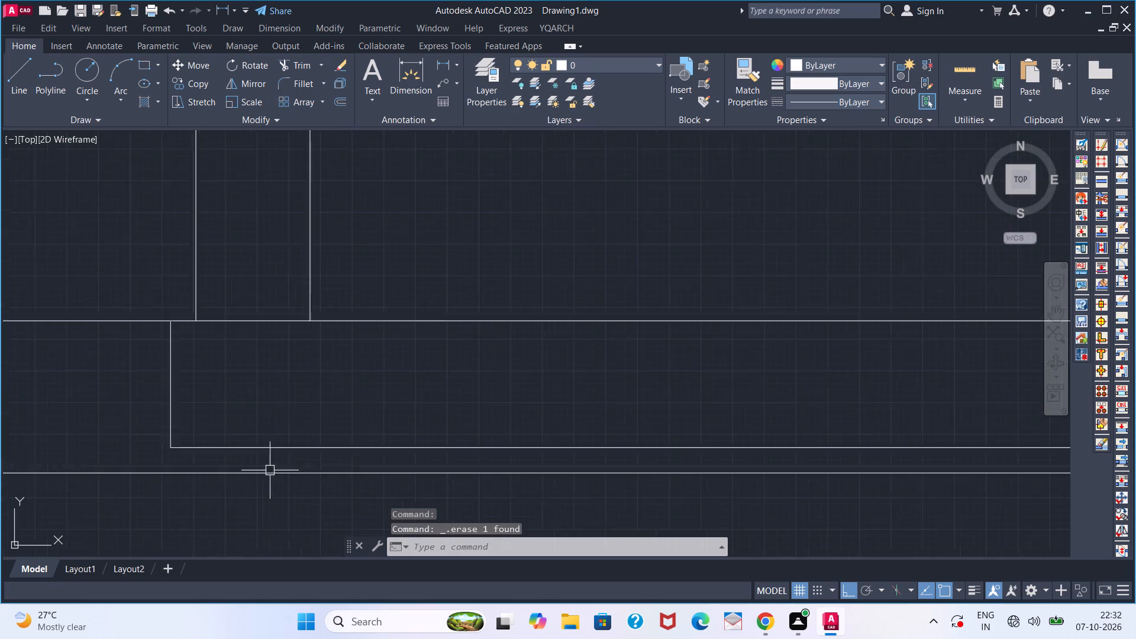
pyautogui.scroll(-1, 275, 469)
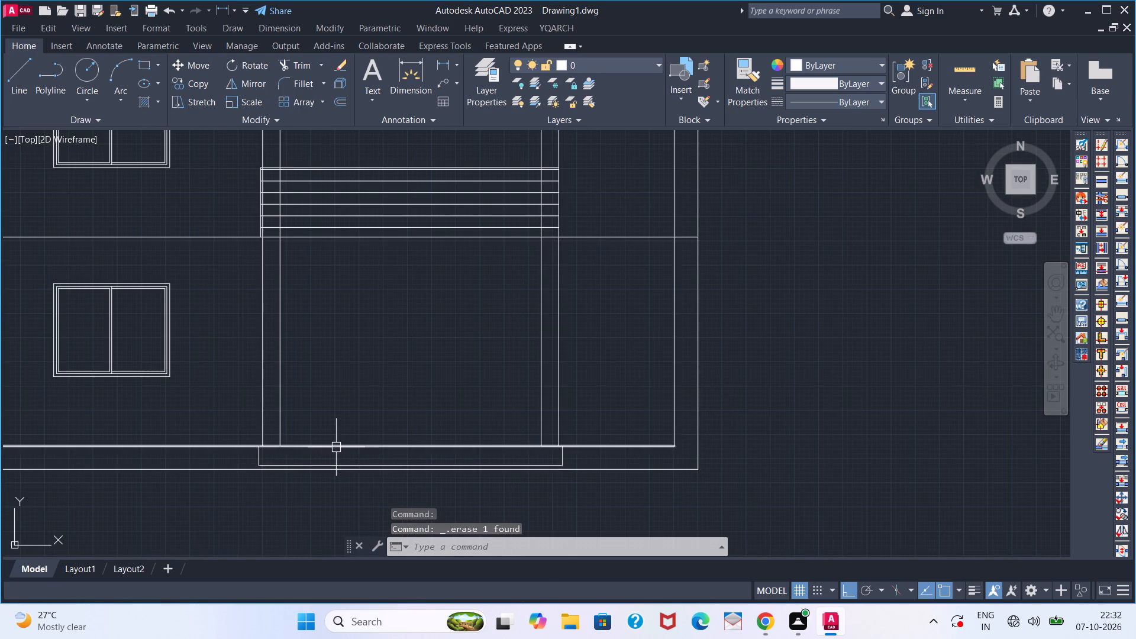
pyautogui.scroll(1, 336, 447)
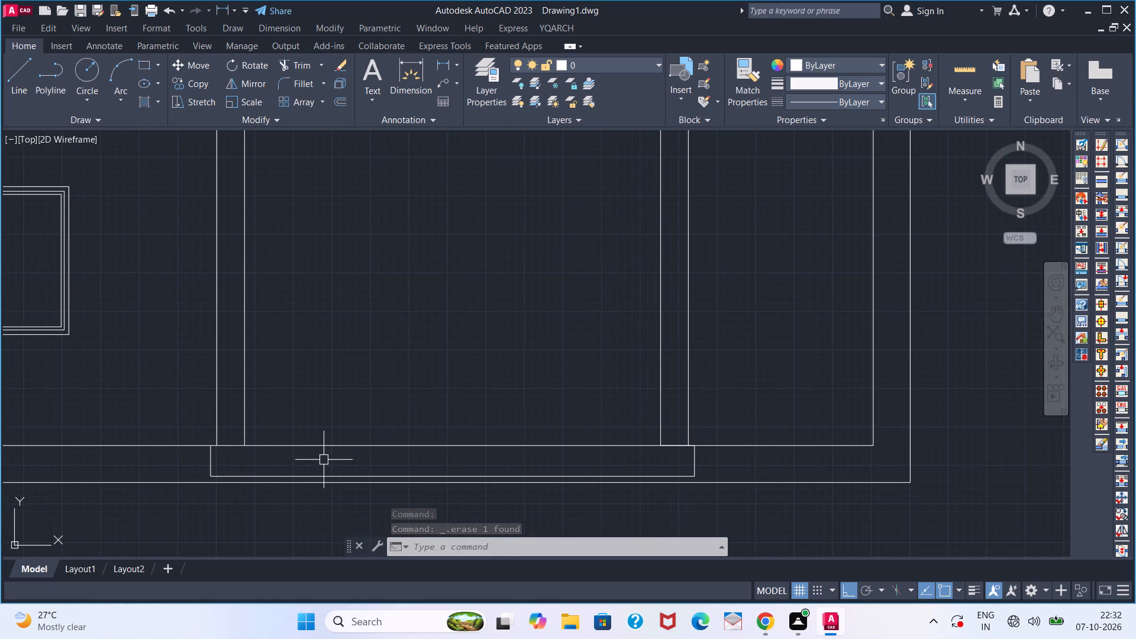
pyautogui.press('o')
pyautogui.press('Return')
pyautogui.press('2')
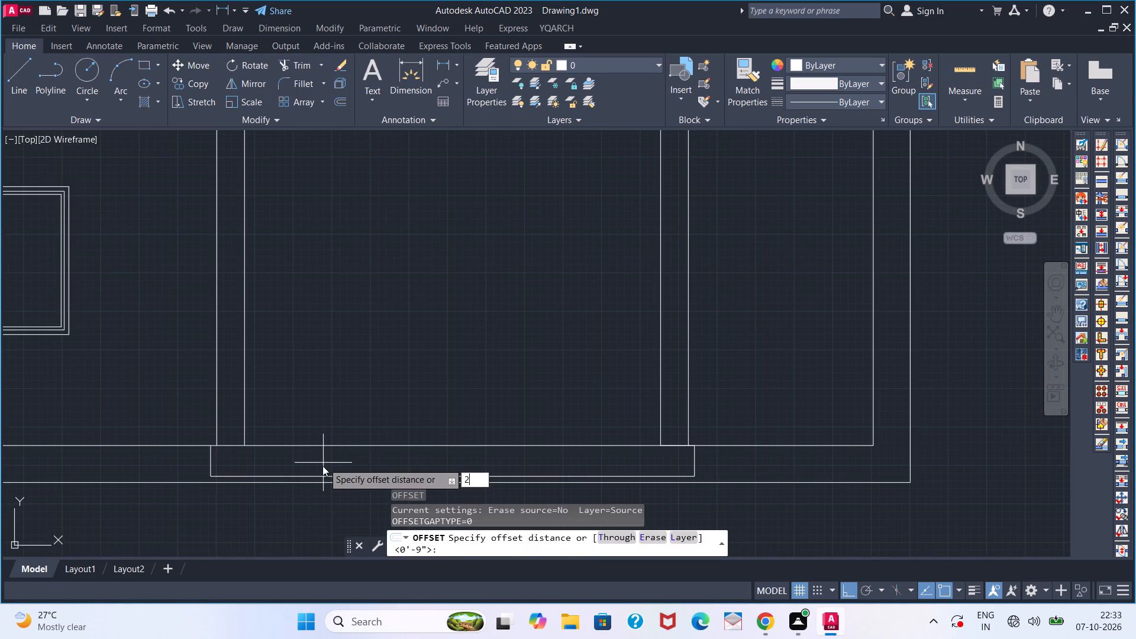
pyautogui.press('Return')
pyautogui.click(322, 449)
pyautogui.click(323, 461)
pyautogui.press('space')
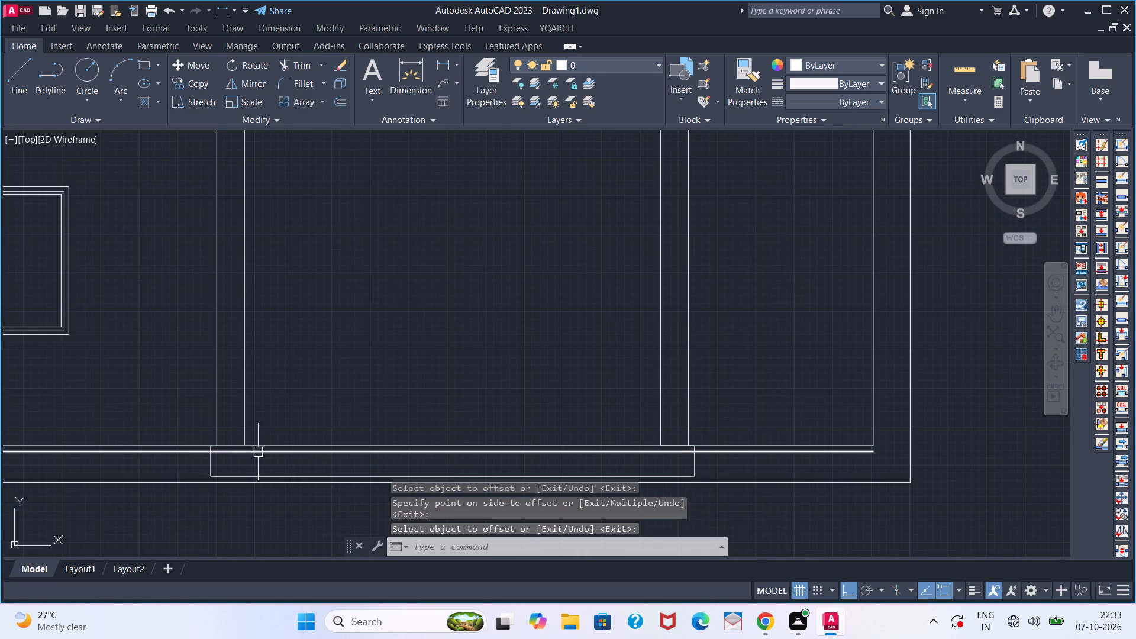
# Trim the new offset line back to the upper step's two side edges.
pyautogui.write('TR')
pyautogui.press('space')
pyautogui.click(185, 451)
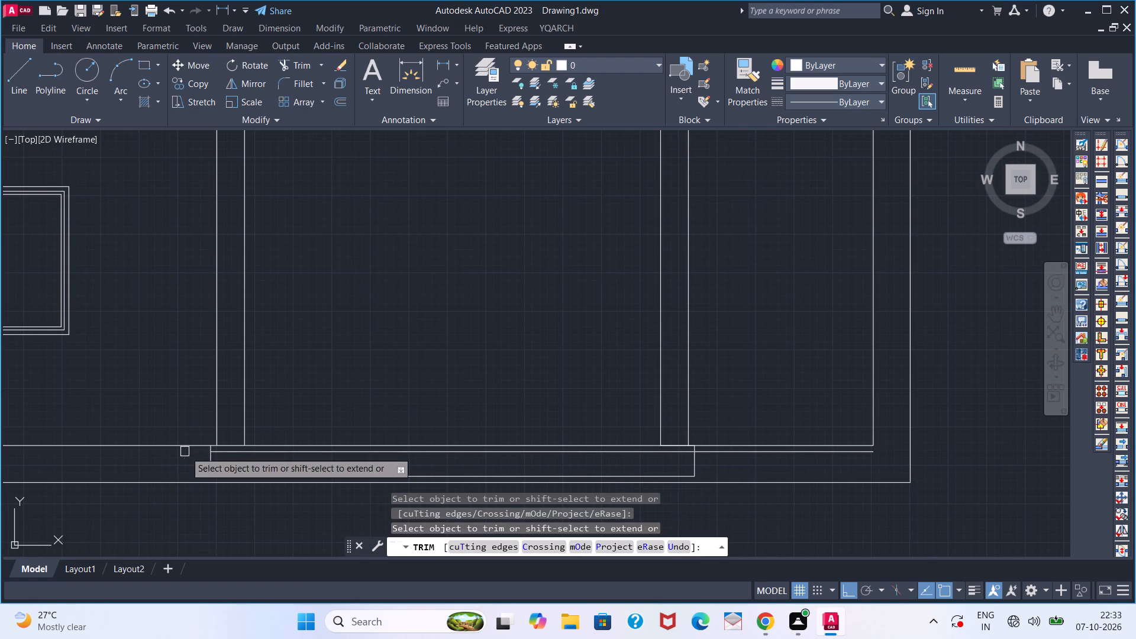
pyautogui.click(803, 454)
pyautogui.press('space')
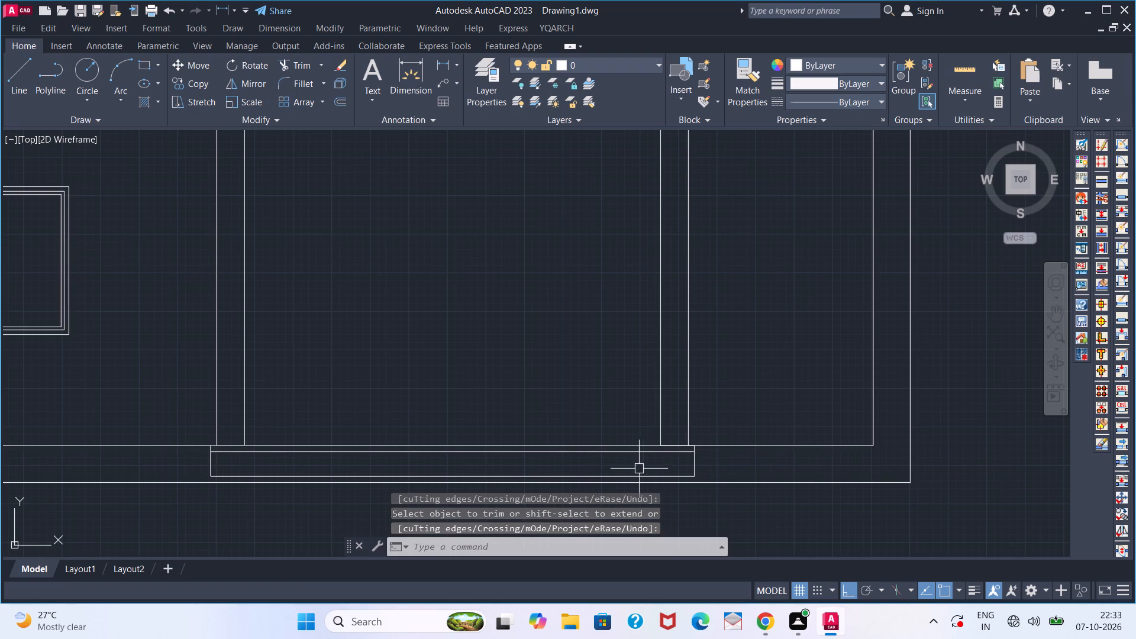
# Draw the lower step outline beneath the upper one, 10" high and projecting 3" beyond it at both ends.
pyautogui.scroll(-2, 634, 469)
pyautogui.moveTo(597, 428); pyautogui.dragTo(604, 422, button='middle')
pyautogui.scroll(1, 528, 469)
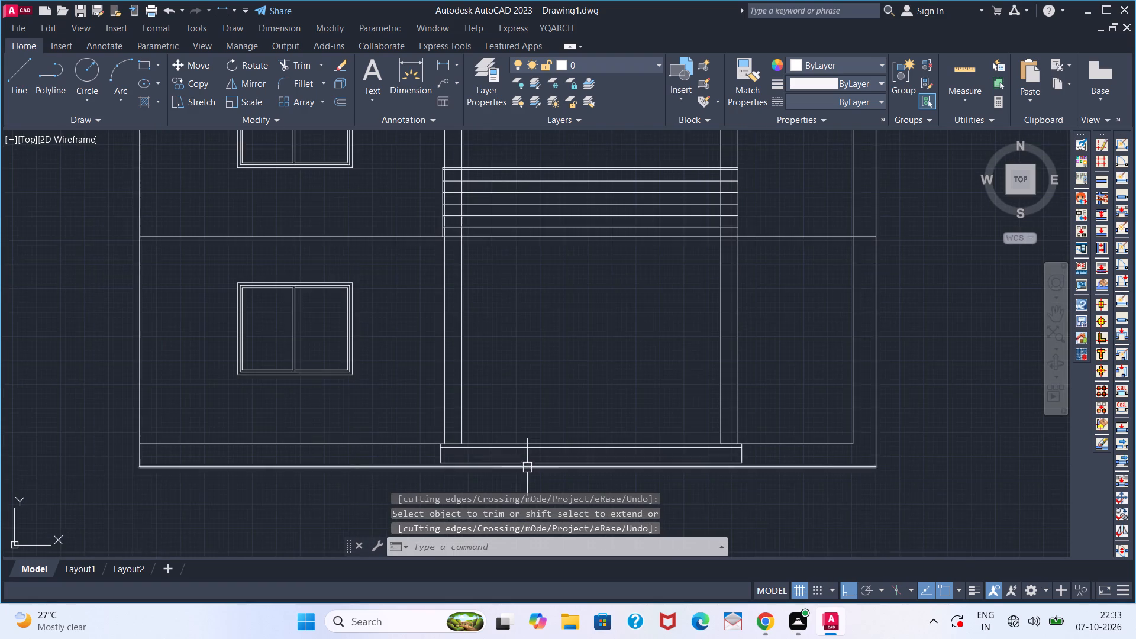
pyautogui.scroll(2, 511, 466)
pyautogui.scroll(1, 459, 465)
pyautogui.scroll(-1, 396, 456)
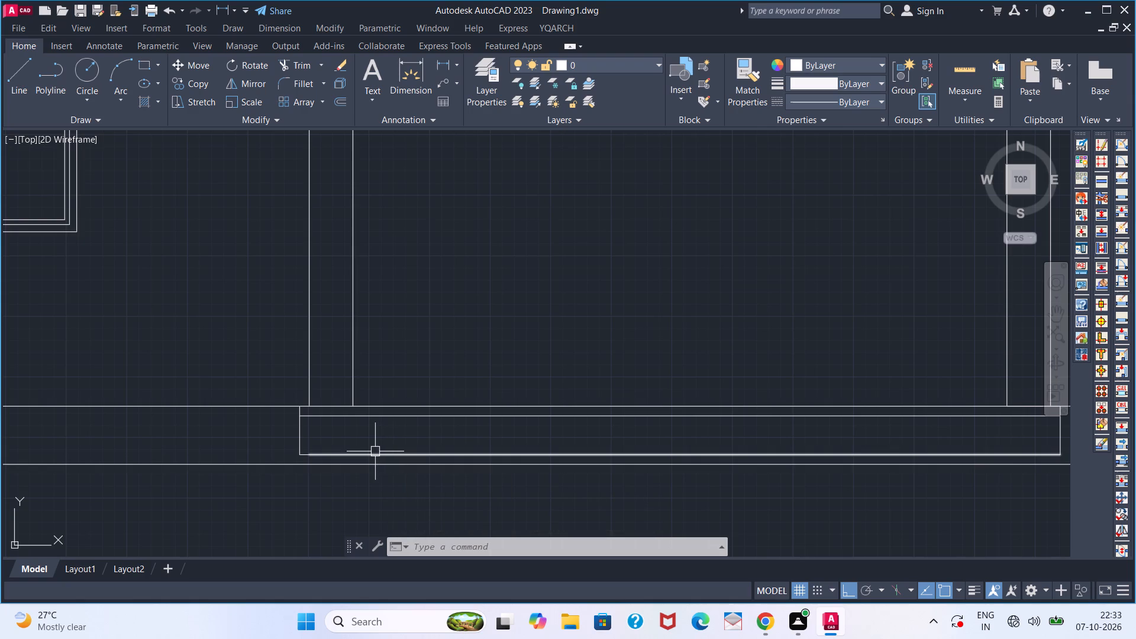
pyautogui.press('l')
pyautogui.press('Return')
pyautogui.click(291, 457)
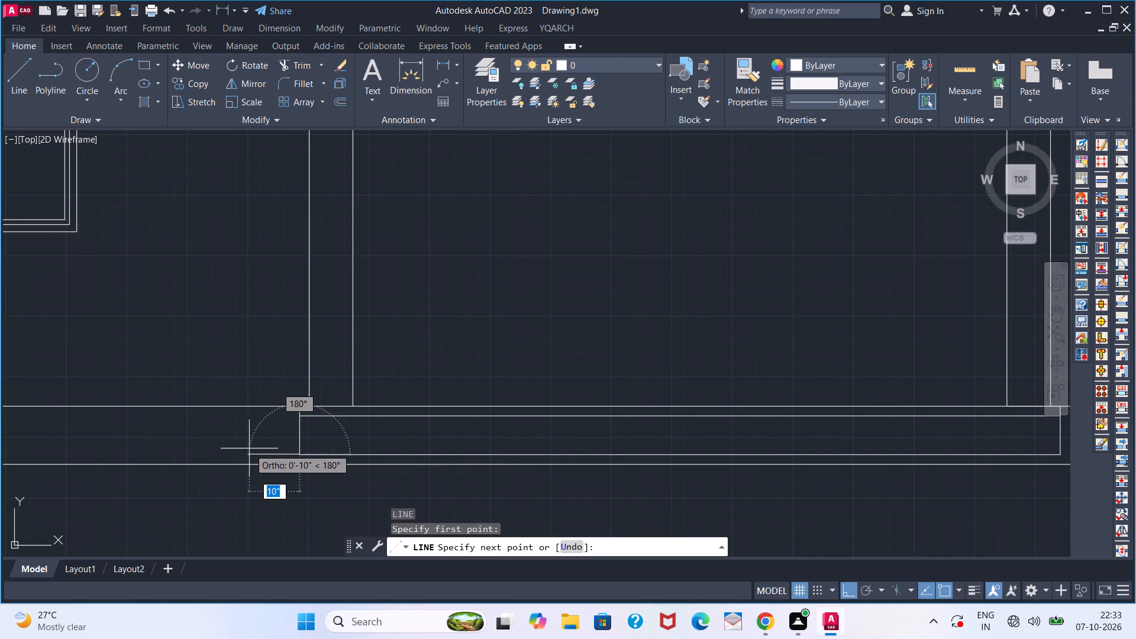
pyautogui.press('3')
pyautogui.press('Return')
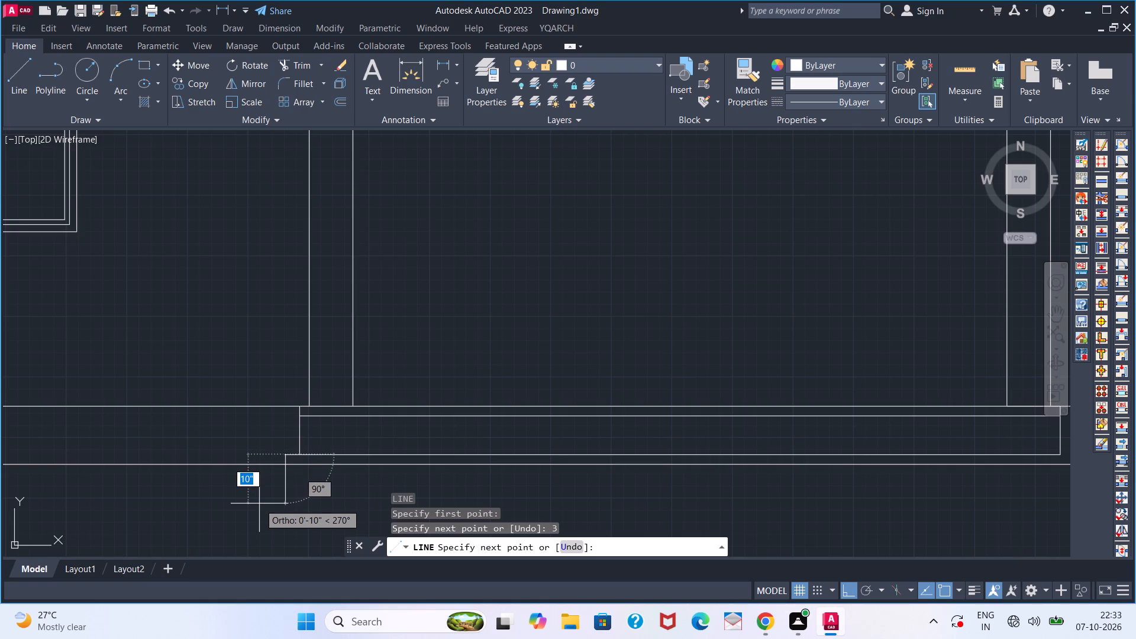
pyautogui.write('10')
pyautogui.press('Return')
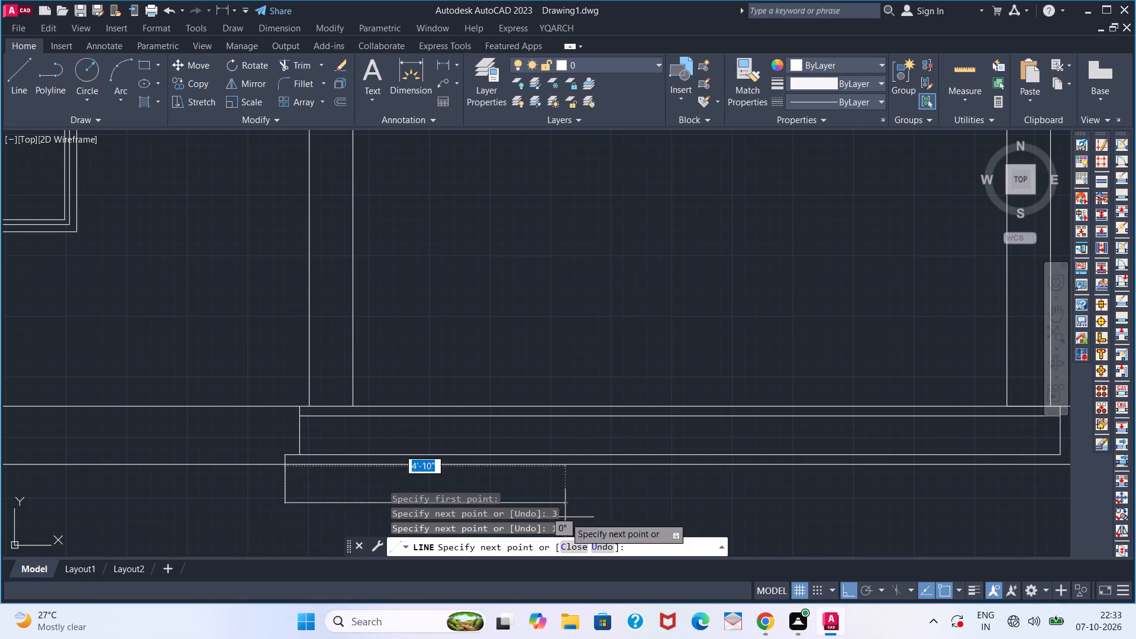
pyautogui.scroll(-2, 792, 489)
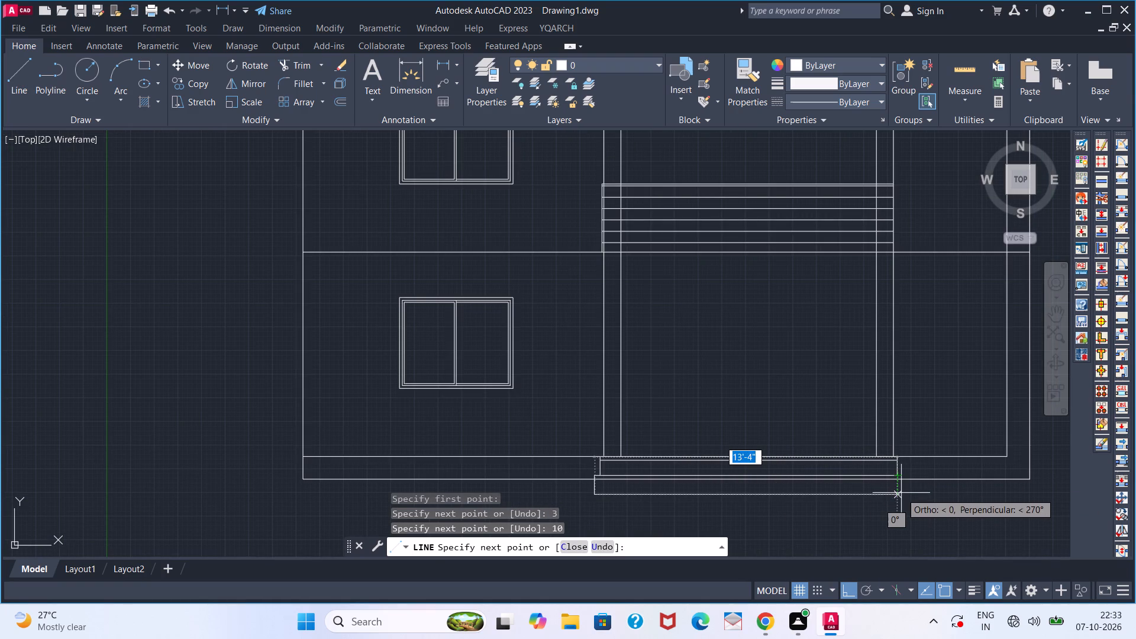
pyautogui.click(901, 495)
pyautogui.press('3')
pyautogui.press('Return')
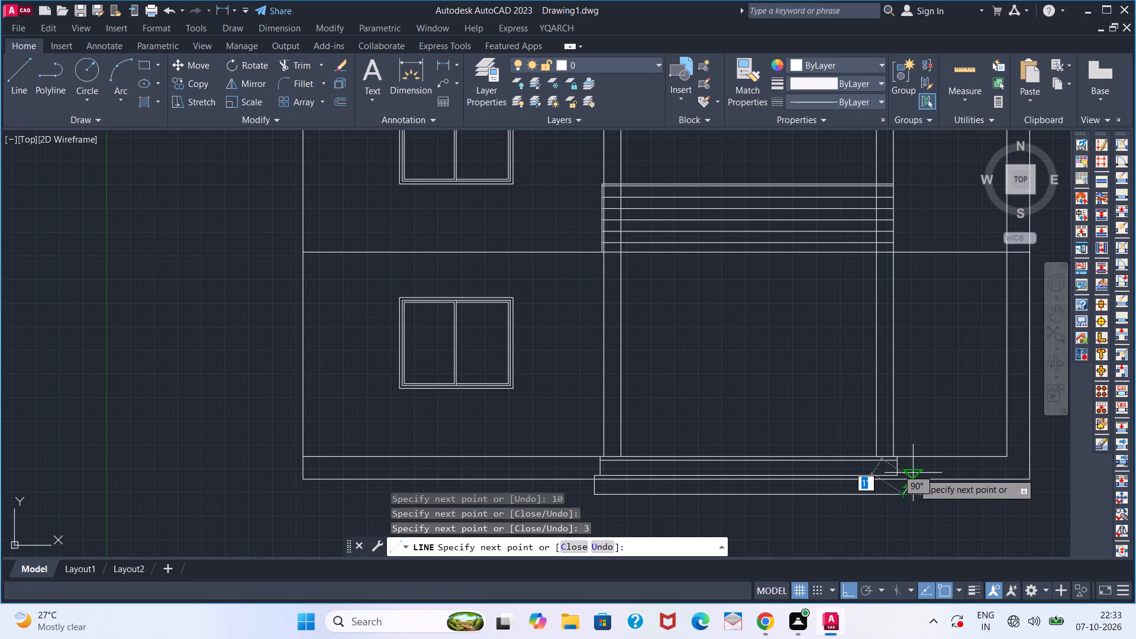
pyautogui.scroll(2, 912, 473)
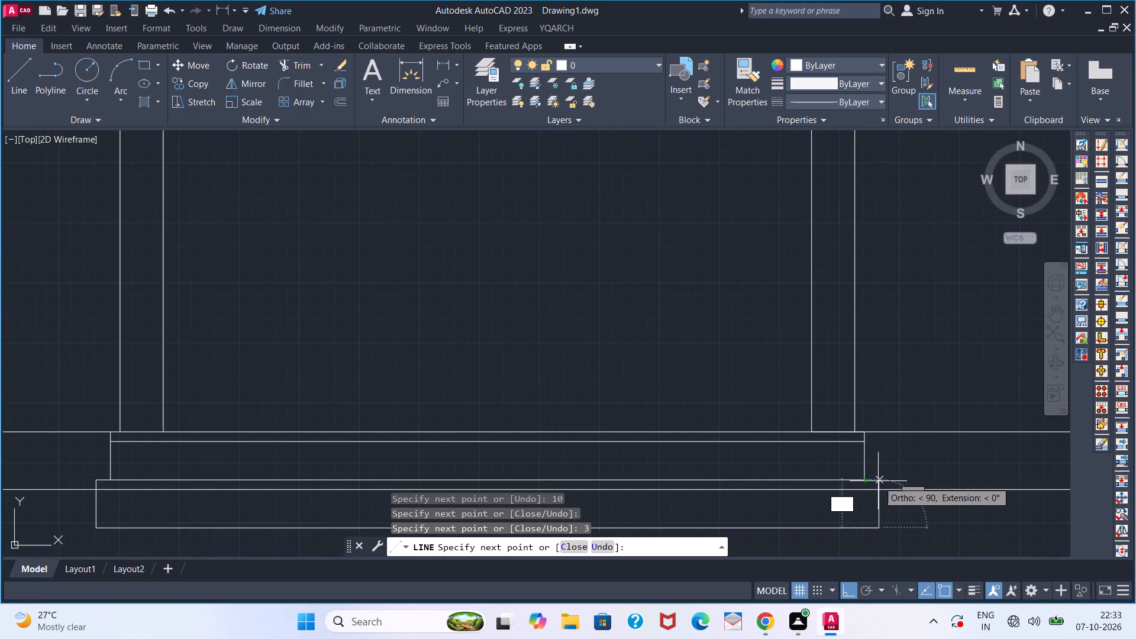
pyautogui.click(878, 481)
pyautogui.click(863, 481)
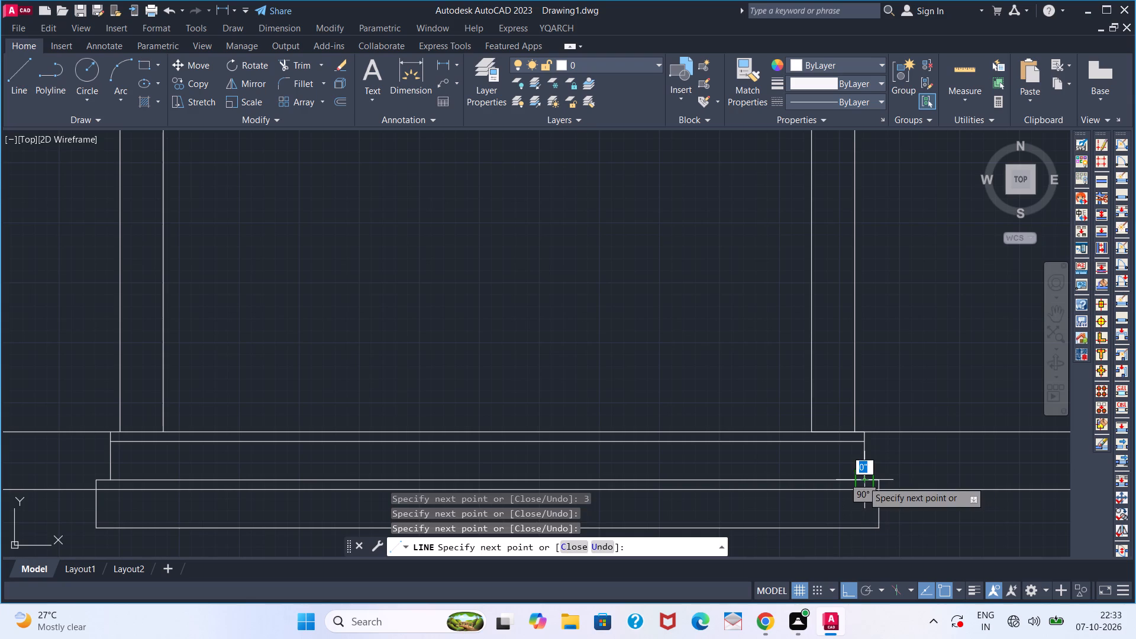
pyautogui.press('space')
# Trim the base strip's bottom line where it crosses the lower step.
pyautogui.write('TR')
pyautogui.press('space')
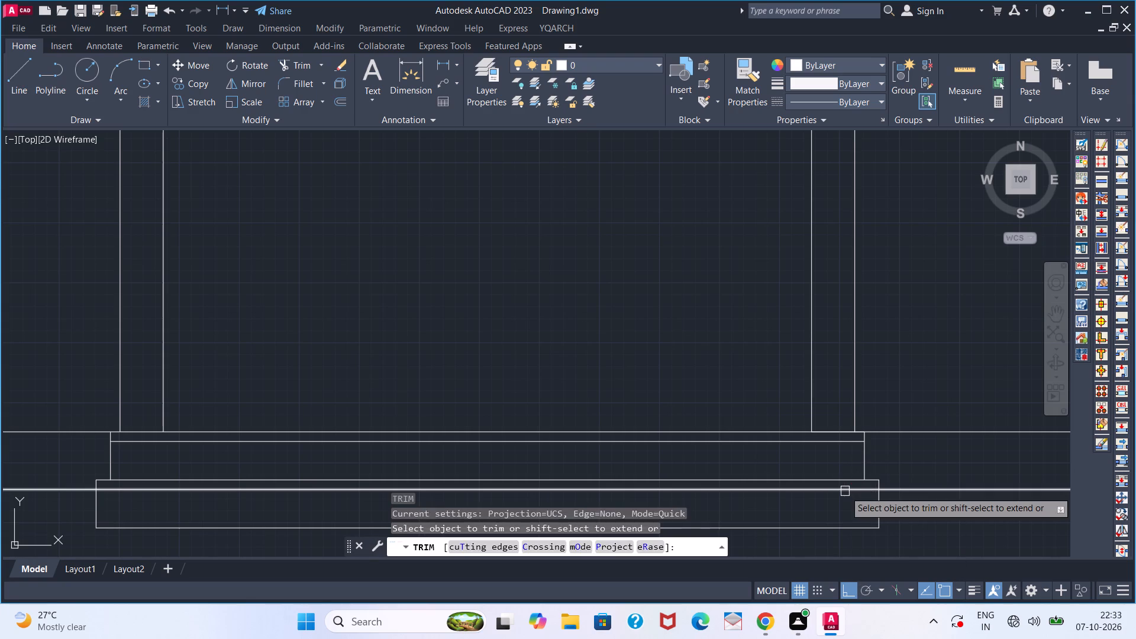
pyautogui.click(845, 491)
pyautogui.press('space')
# Offset the main segment of the second step's top line 2" downward.
pyautogui.scroll(-3, 834, 497)
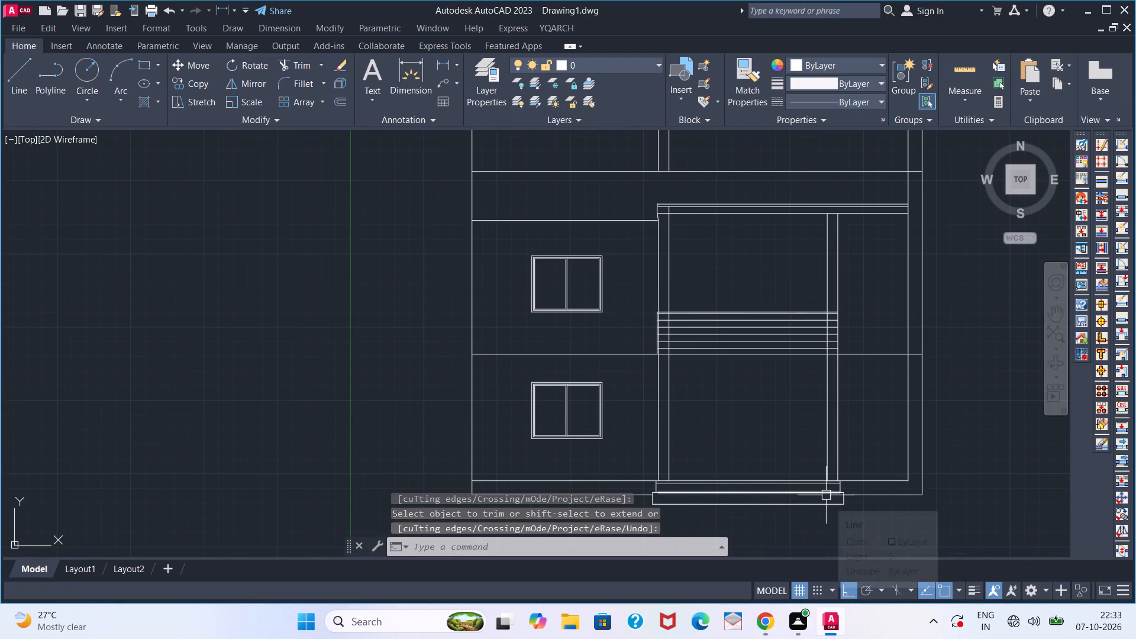
pyautogui.moveTo(698, 484); pyautogui.dragTo(710, 433, button='middle')
pyautogui.scroll(2, 717, 447)
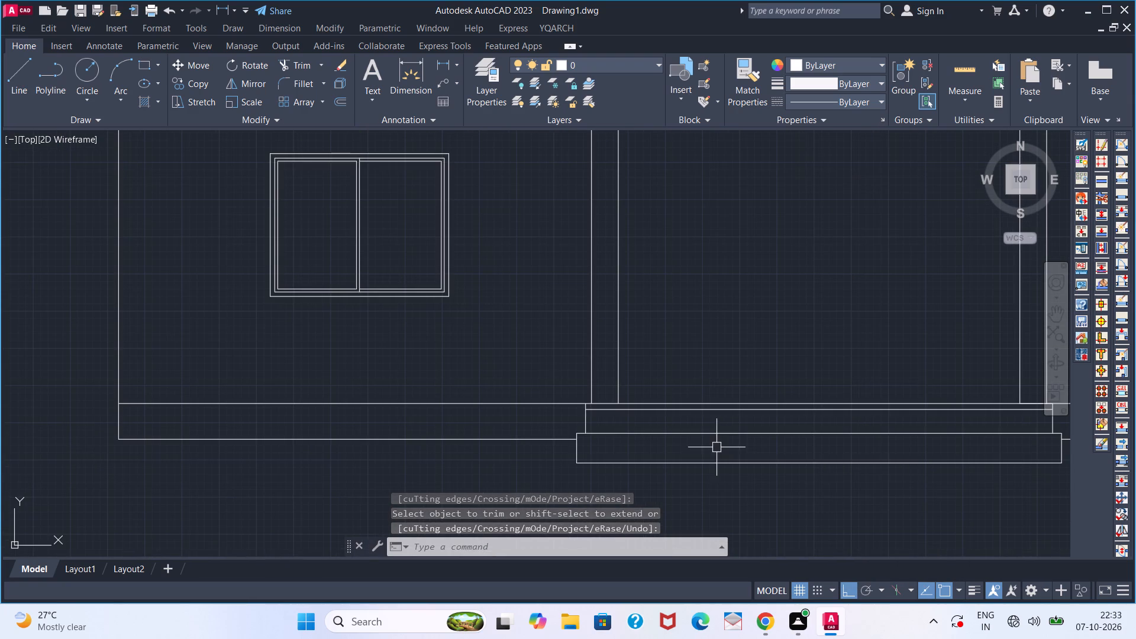
pyautogui.press('o')
pyautogui.press('Return')
pyautogui.press('2')
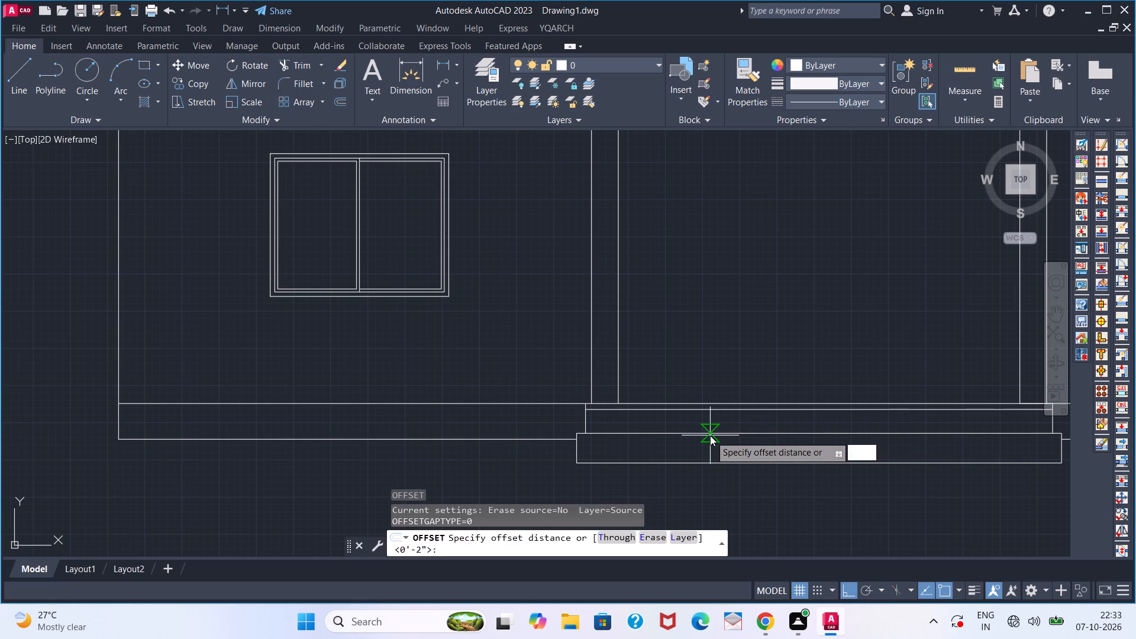
pyautogui.press('Return')
pyautogui.click(710, 435)
pyautogui.click(709, 454)
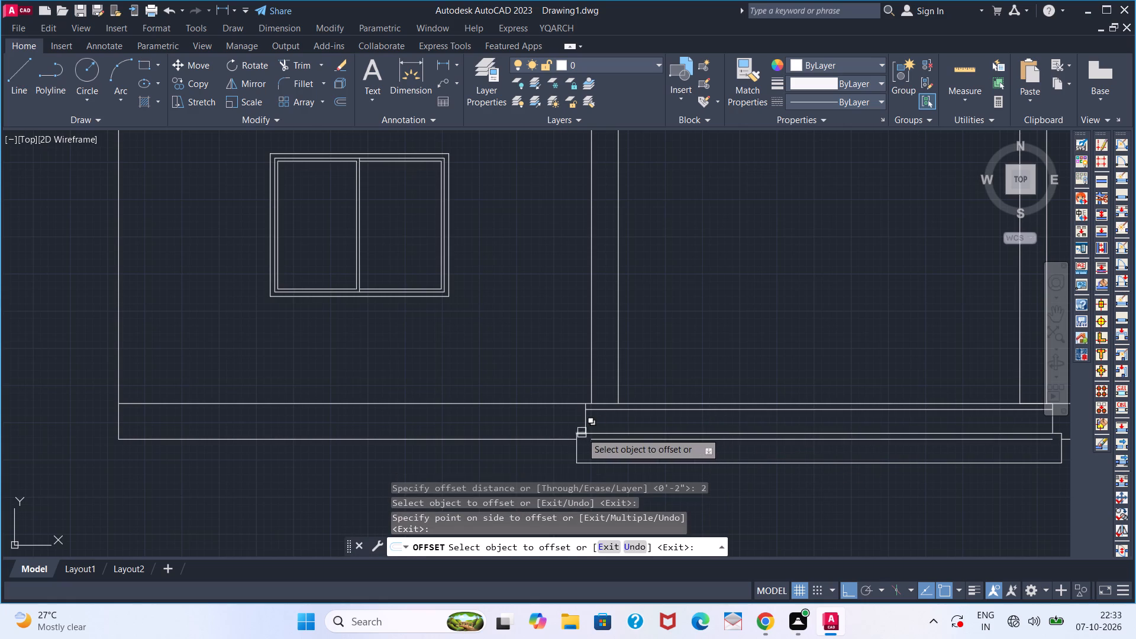
# Offset the short end segments of the second step's top line 2" downward at both ends.
pyautogui.scroll(2, 581, 433)
pyautogui.click(580, 433)
pyautogui.click(577, 466)
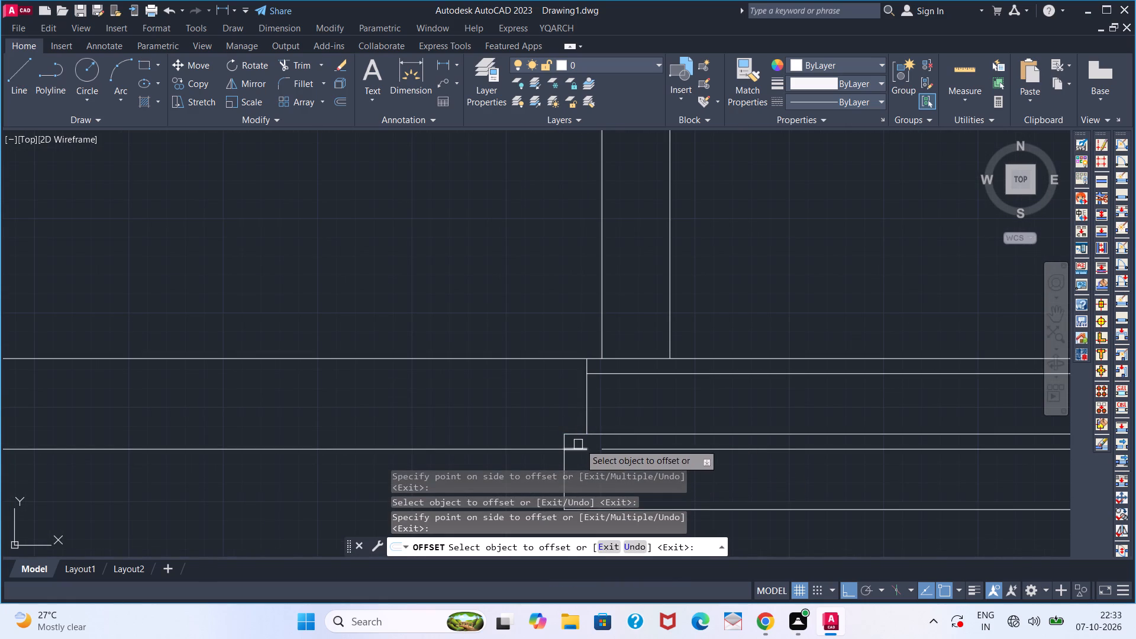
pyautogui.click(594, 431)
pyautogui.click(594, 472)
pyautogui.scroll(-2, 806, 436)
pyautogui.moveTo(860, 446); pyautogui.dragTo(595, 448, button='middle')
pyautogui.moveTo(396, 446); pyautogui.dragTo(386, 446, button='middle')
pyautogui.scroll(3, 908, 439)
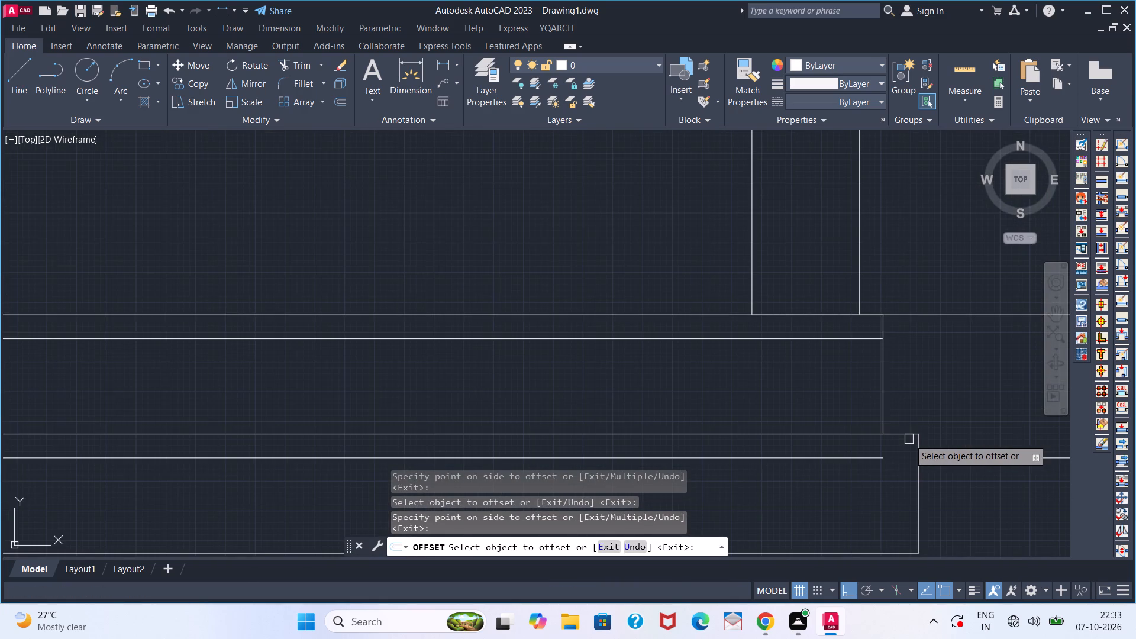
pyautogui.click(909, 434)
pyautogui.click(909, 467)
pyautogui.press('space')
# Draw a third step outline beneath the second one, 10" high and projecting 4" beyond it at both ends.
pyautogui.scroll(-4, 867, 489)
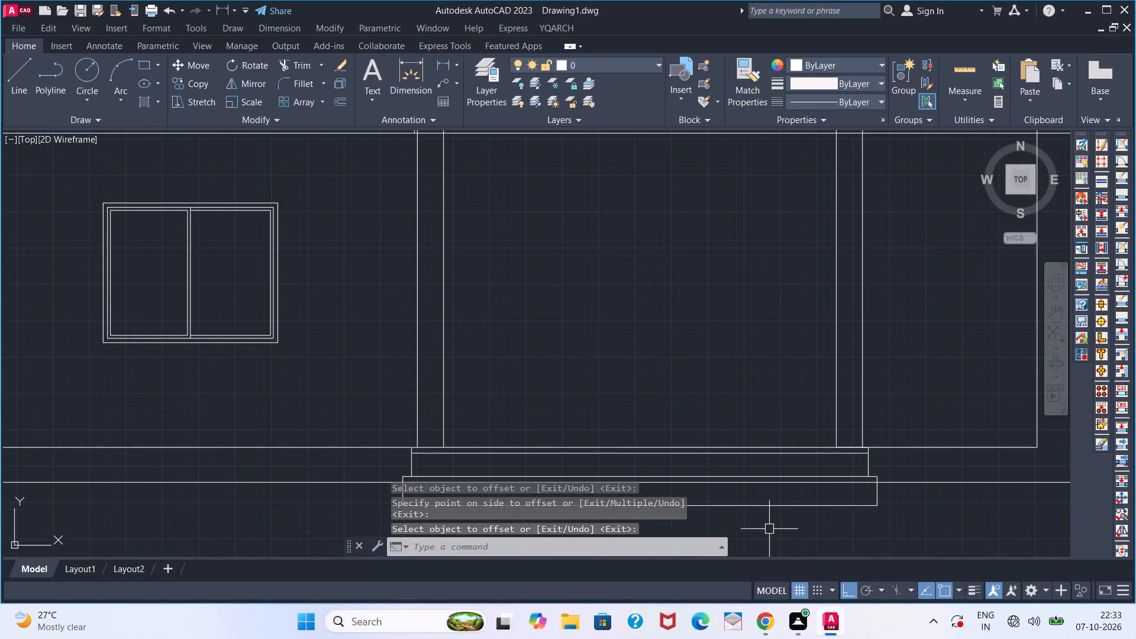
pyautogui.scroll(-2, 763, 532)
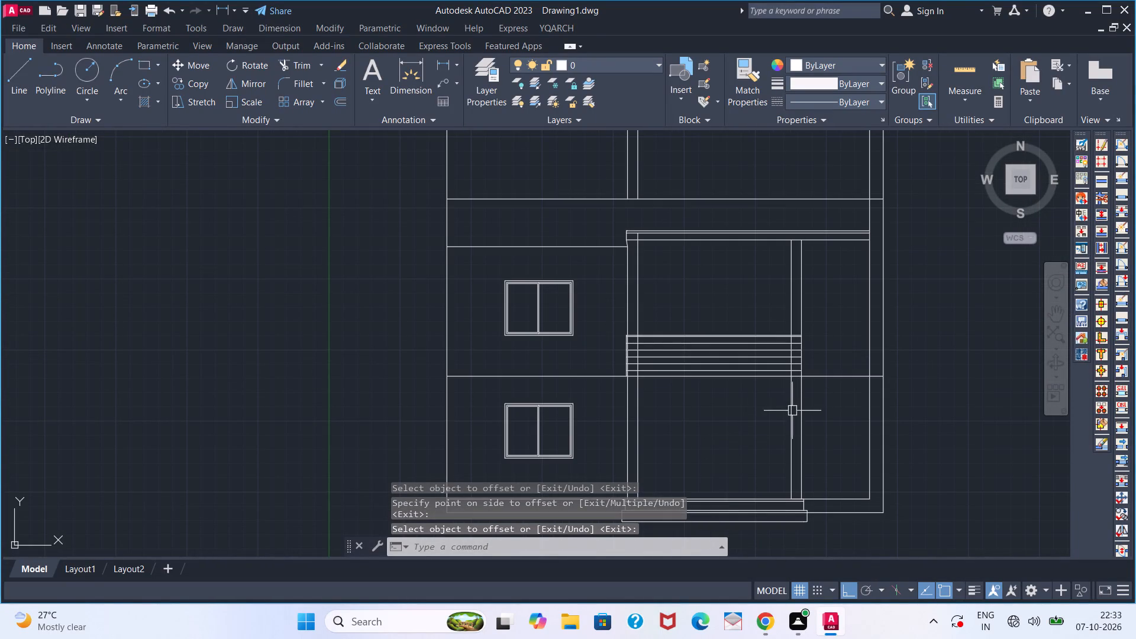
pyautogui.moveTo(738, 438); pyautogui.dragTo(783, 383, button='middle')
pyautogui.moveTo(795, 373); pyautogui.dragTo(823, 353, button='middle')
pyautogui.scroll(1, 763, 448)
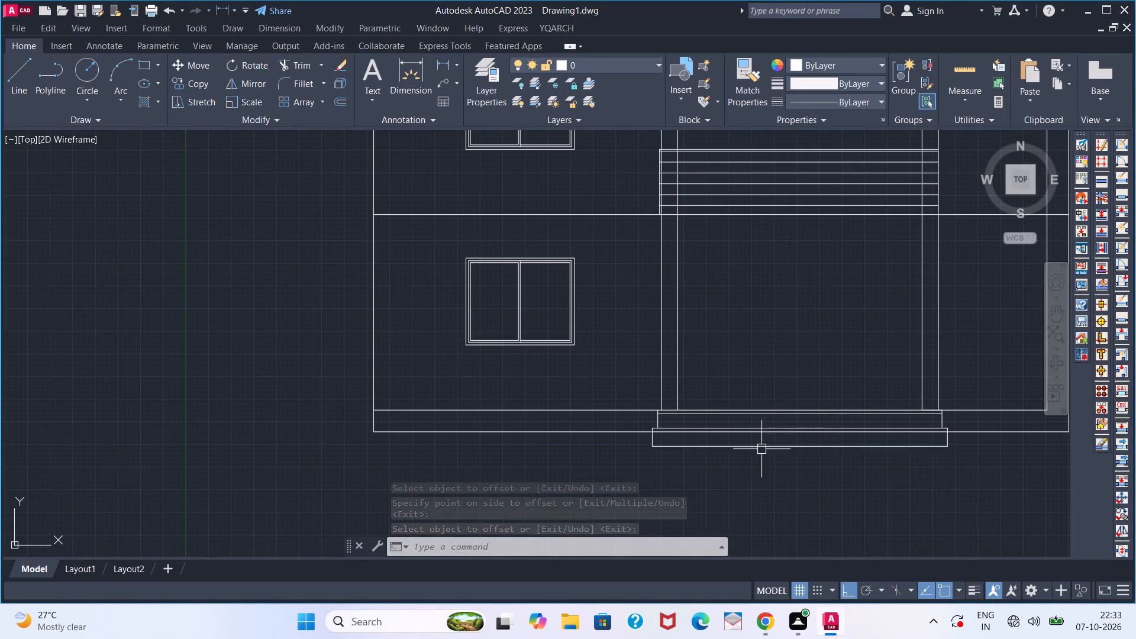
pyautogui.press('l')
pyautogui.press('Return')
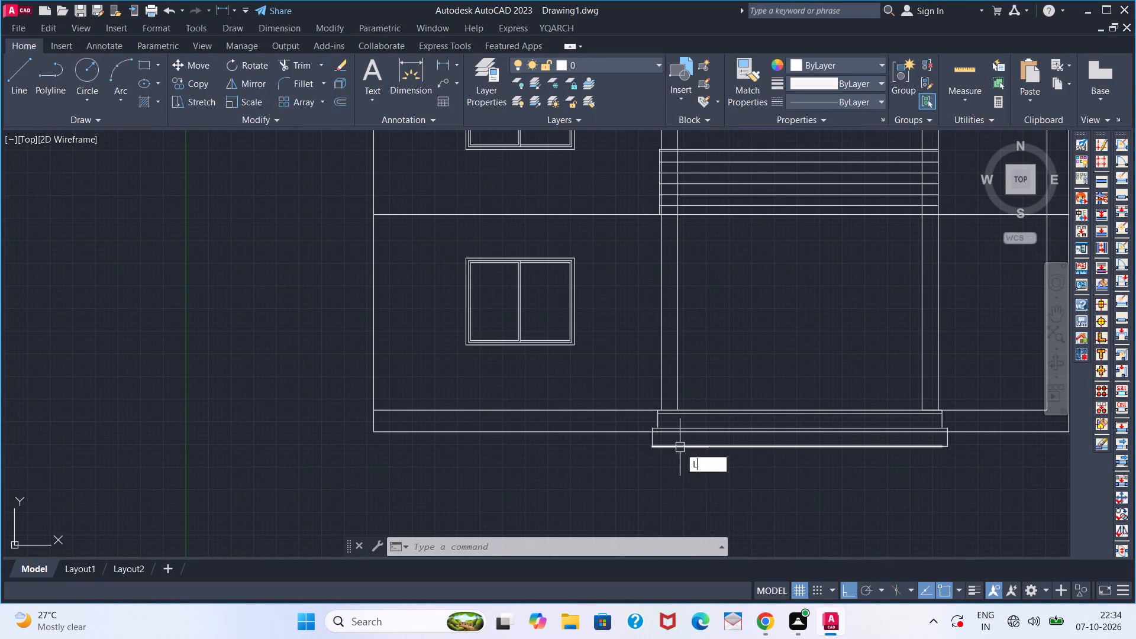
pyautogui.click(648, 444)
pyautogui.press('4')
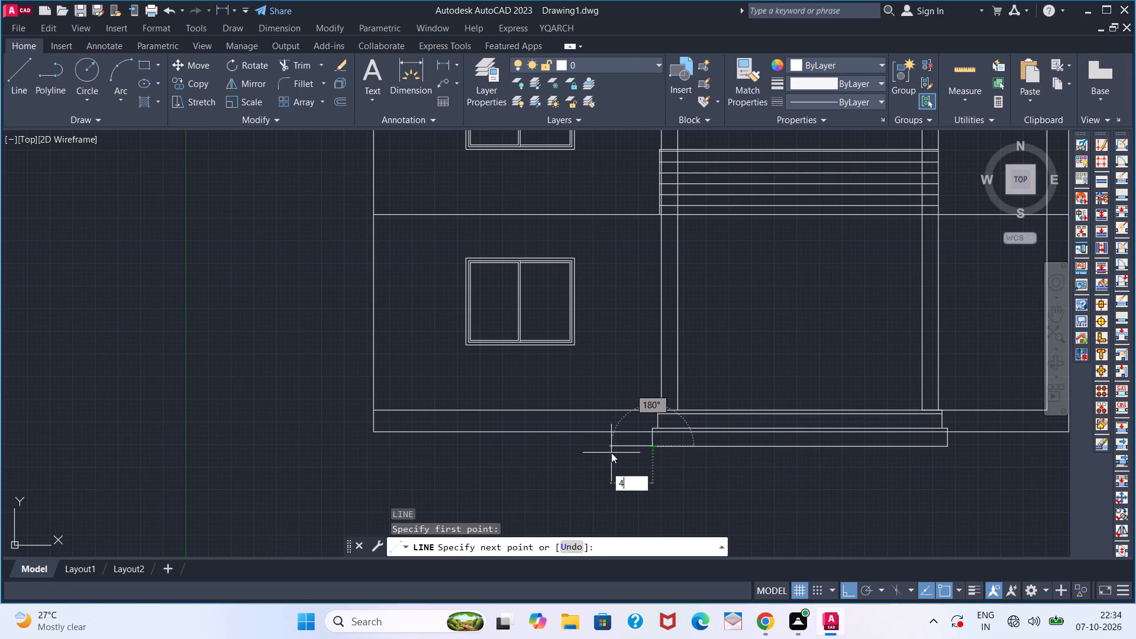
pyautogui.press('Return')
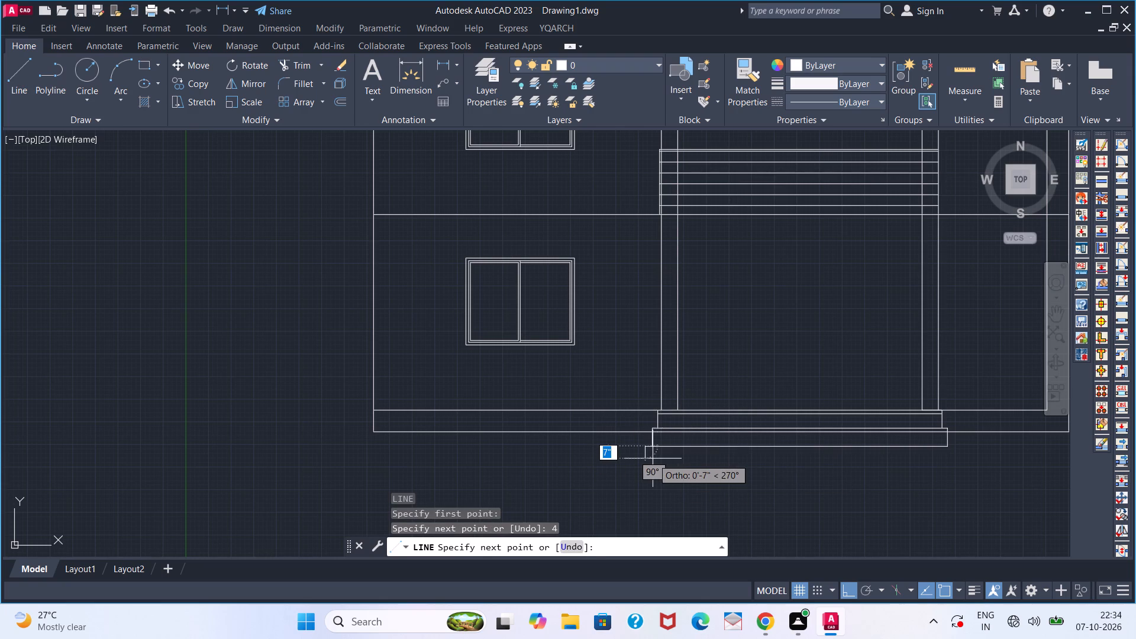
pyautogui.write('10')
pyautogui.press('Return')
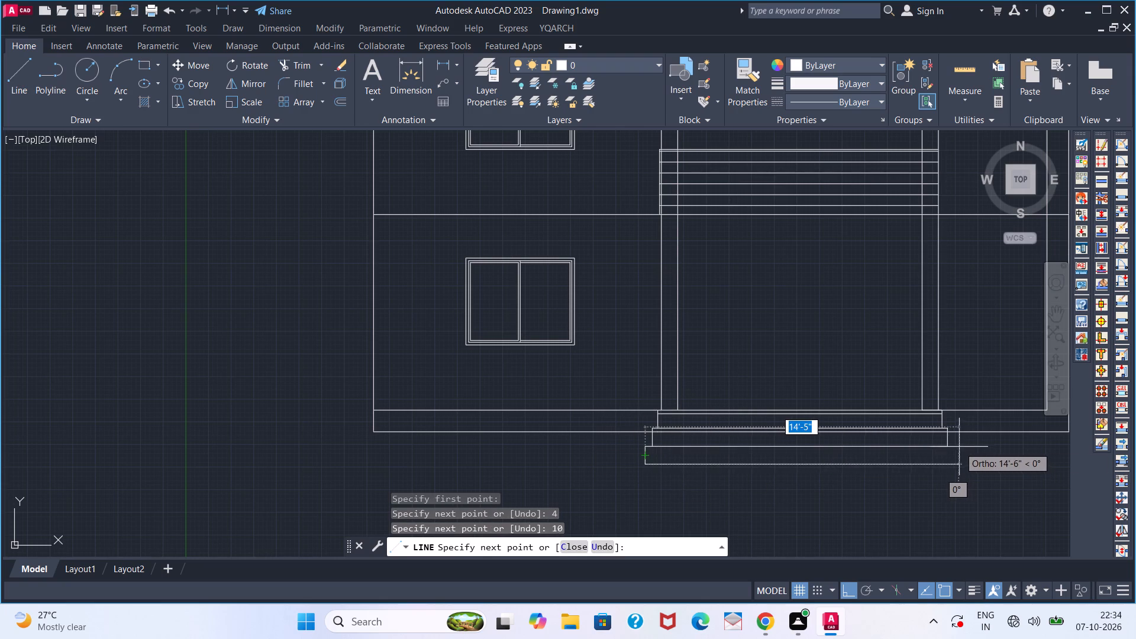
pyautogui.click(953, 467)
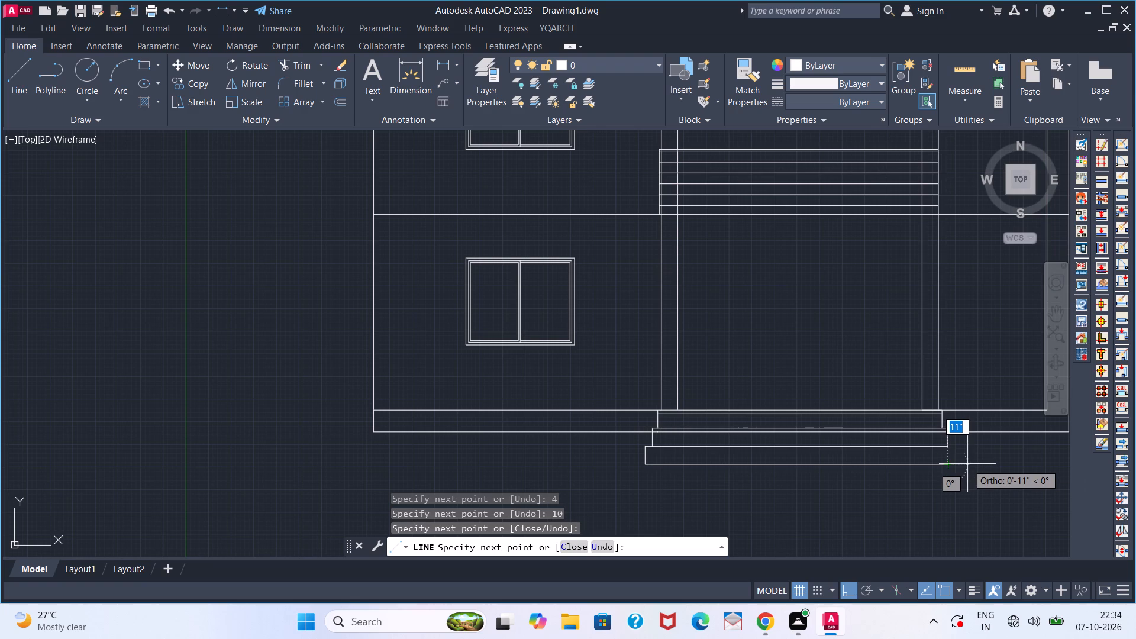
pyautogui.press('4')
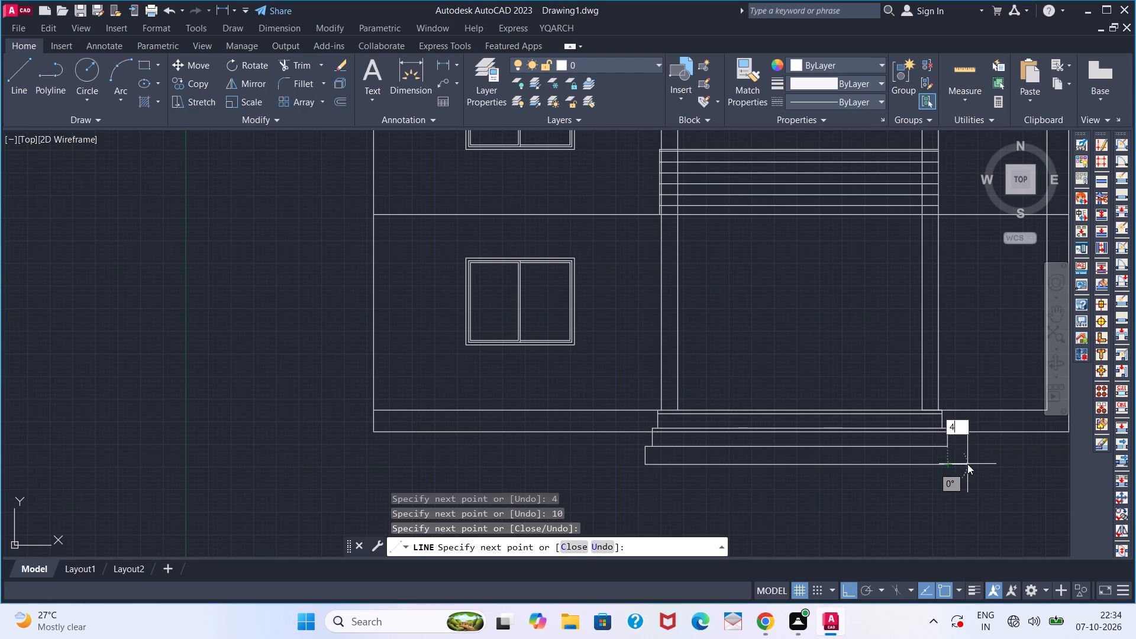
pyautogui.press('Return')
pyautogui.scroll(4, 961, 443)
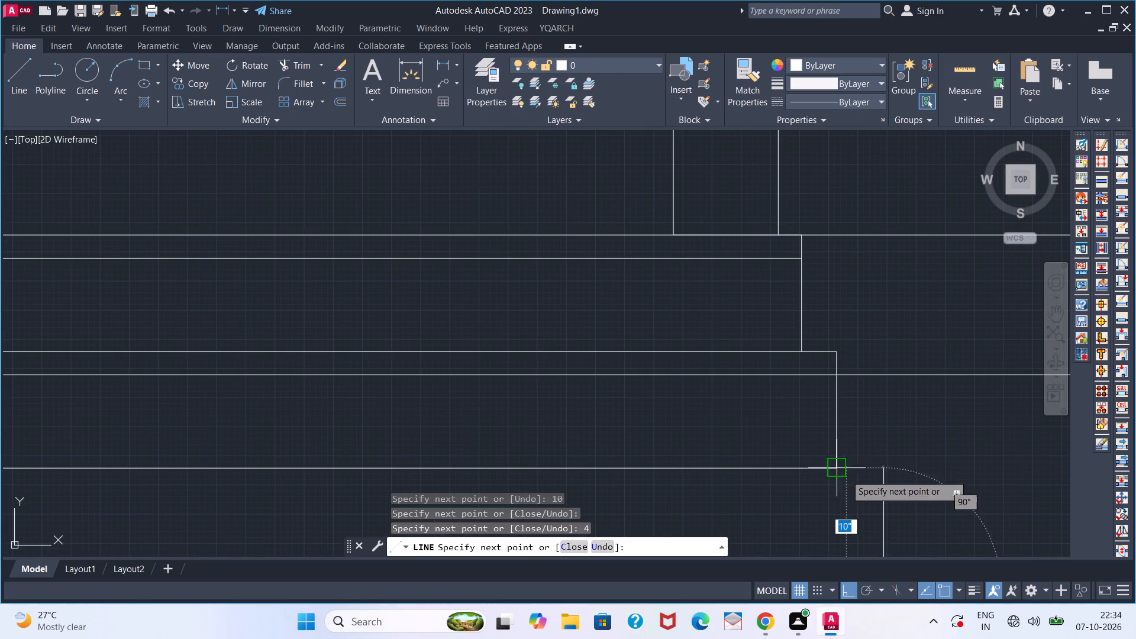
pyautogui.click(863, 475)
pyautogui.click(843, 470)
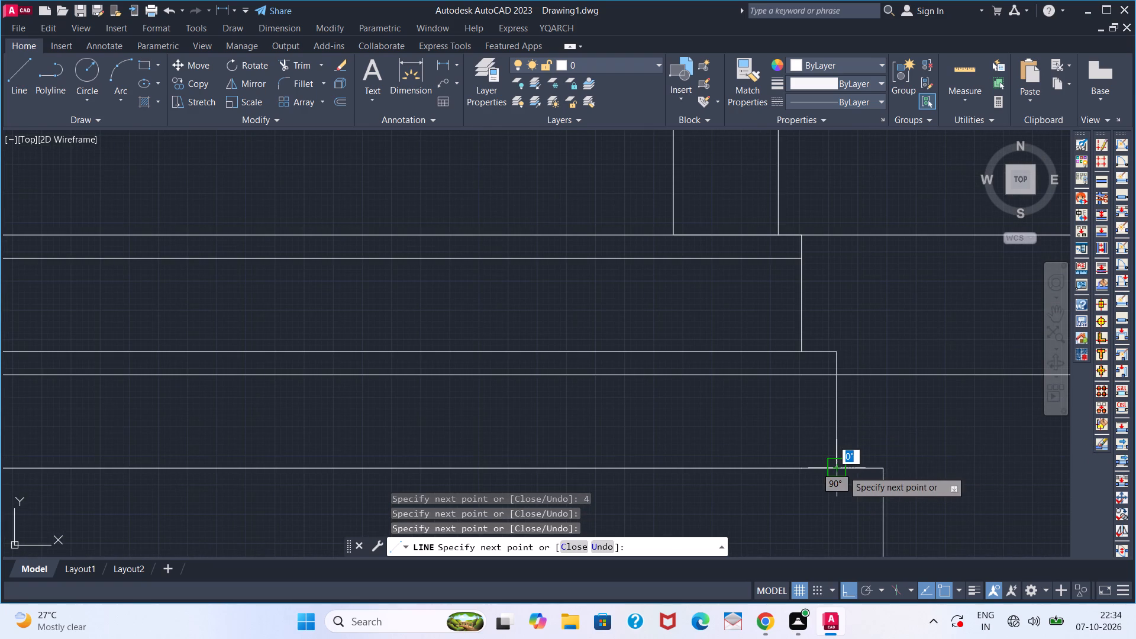
pyautogui.press('space')
pyautogui.scroll(-5, 821, 479)
pyautogui.scroll(3, 760, 480)
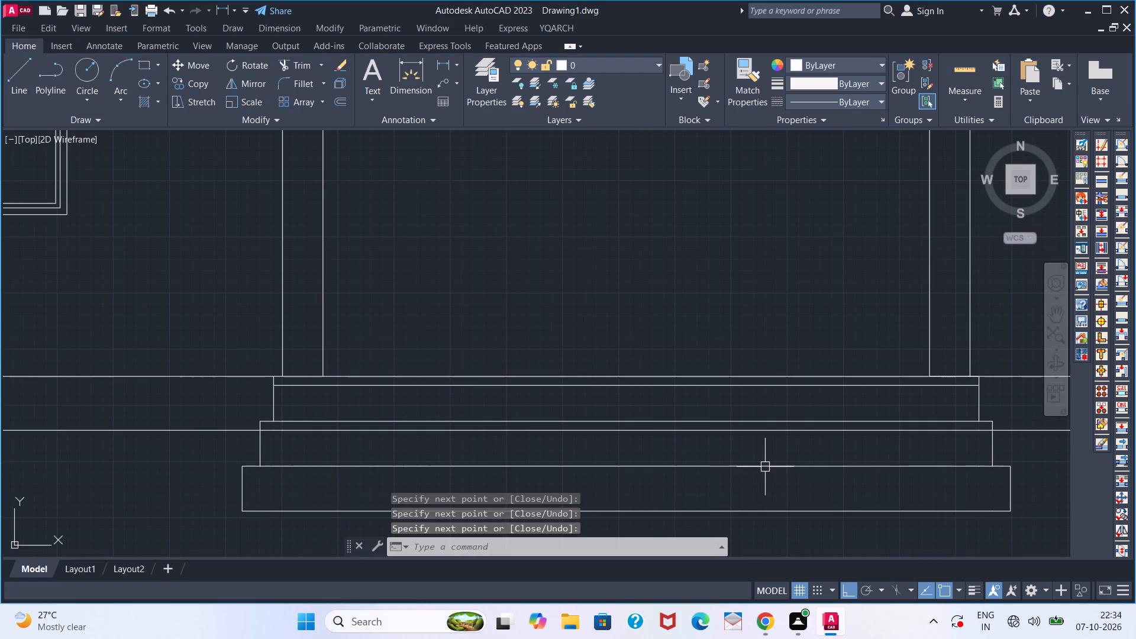
# Offset the main segment of the third step's top line 2" downward.
pyautogui.press('o')
pyautogui.press('Return')
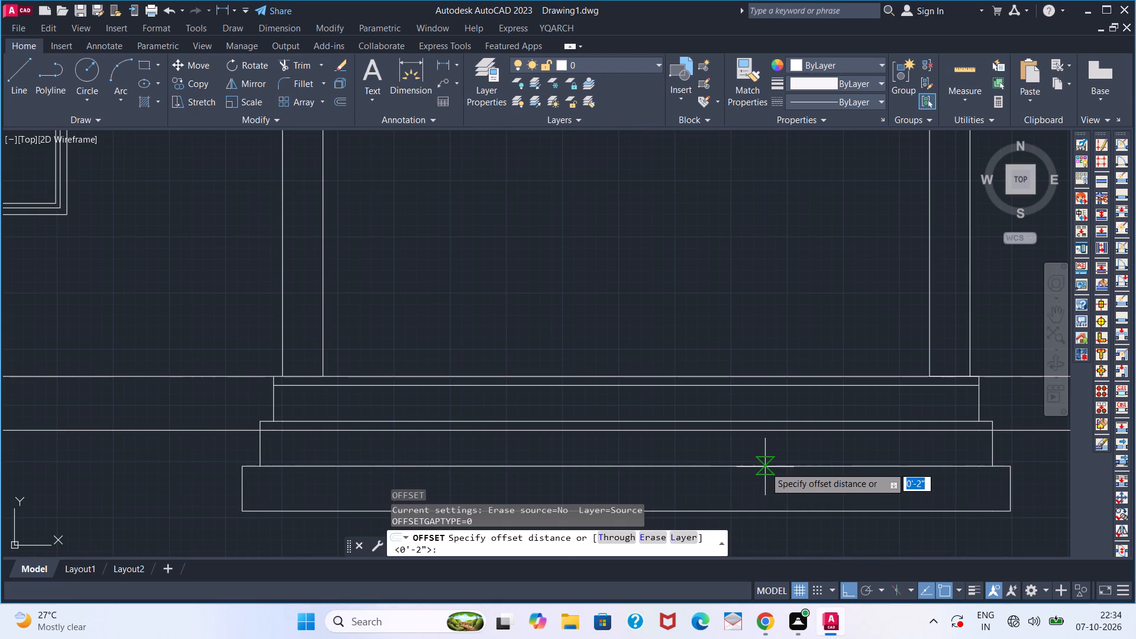
pyautogui.press('2')
pyautogui.press('Return')
pyautogui.click(765, 467)
pyautogui.click(767, 479)
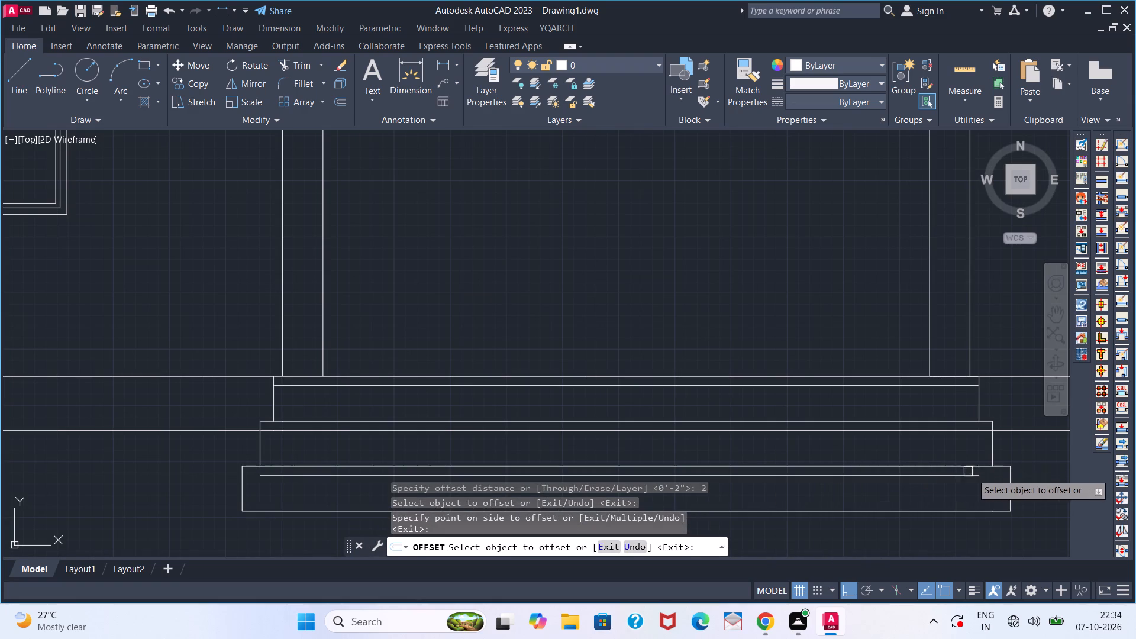
# Offset the short end segments of the third step's top line 2" downward at both ends.
pyautogui.click(998, 469)
pyautogui.click(995, 493)
pyautogui.press('space')
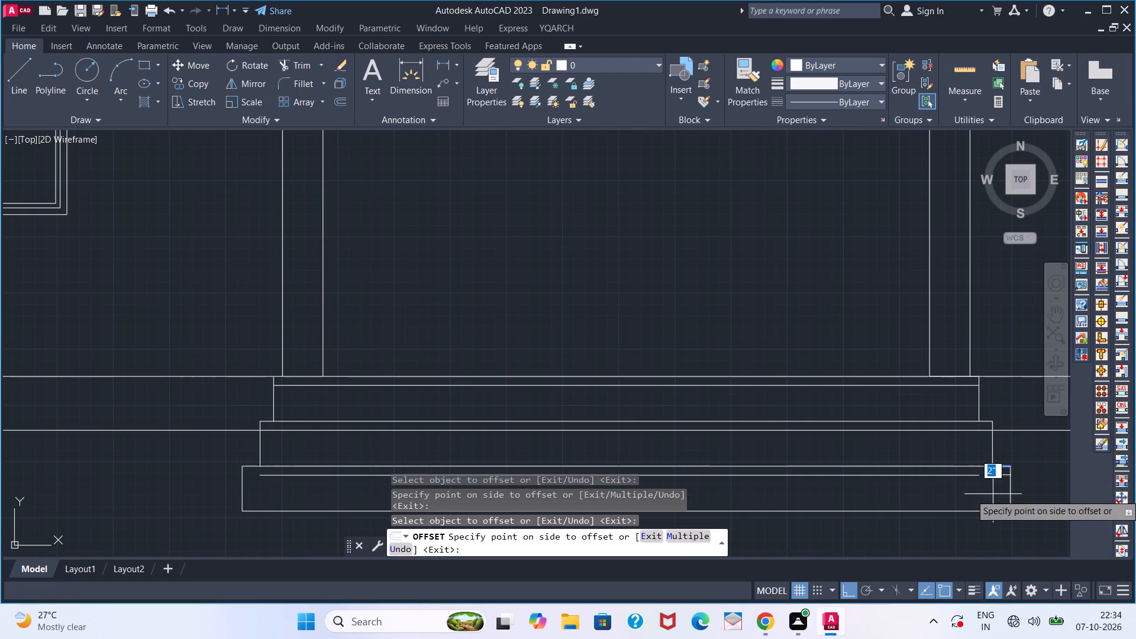
pyautogui.press('space')
pyautogui.press('space')
pyautogui.press('space')
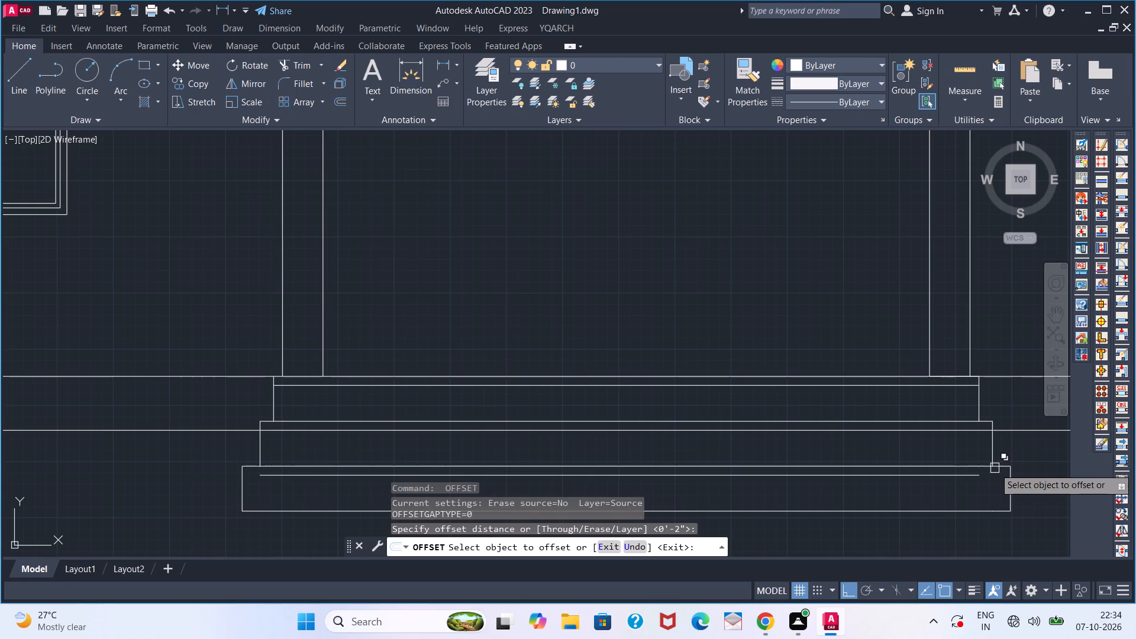
pyautogui.click(1001, 469)
pyautogui.click(998, 488)
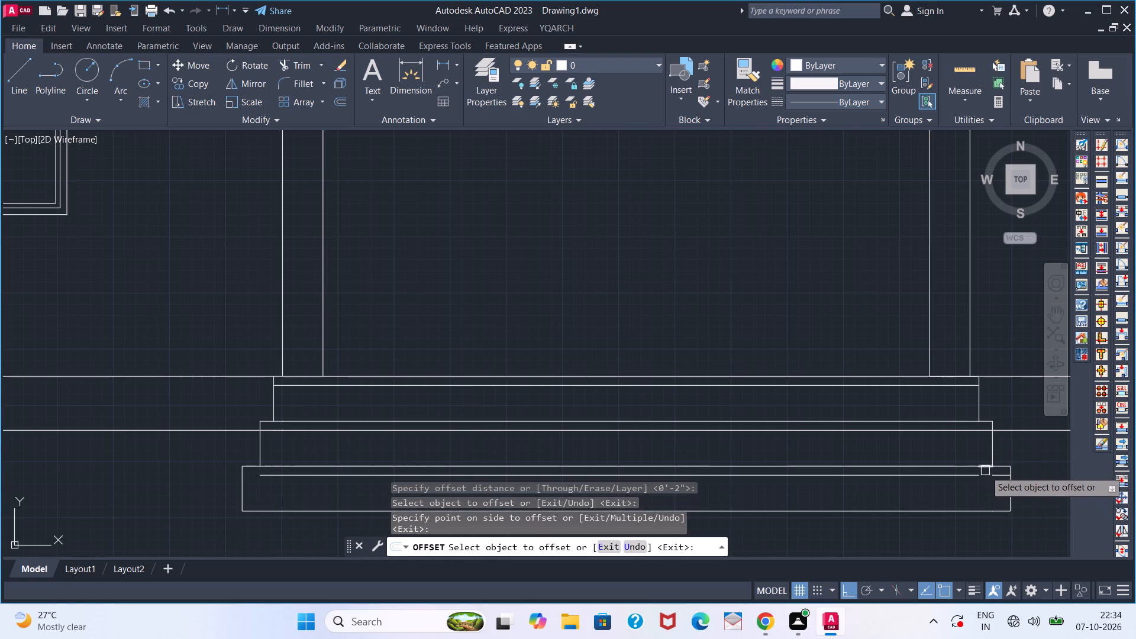
pyautogui.moveTo(985, 470); pyautogui.dragTo(987, 482)
pyautogui.click(987, 485)
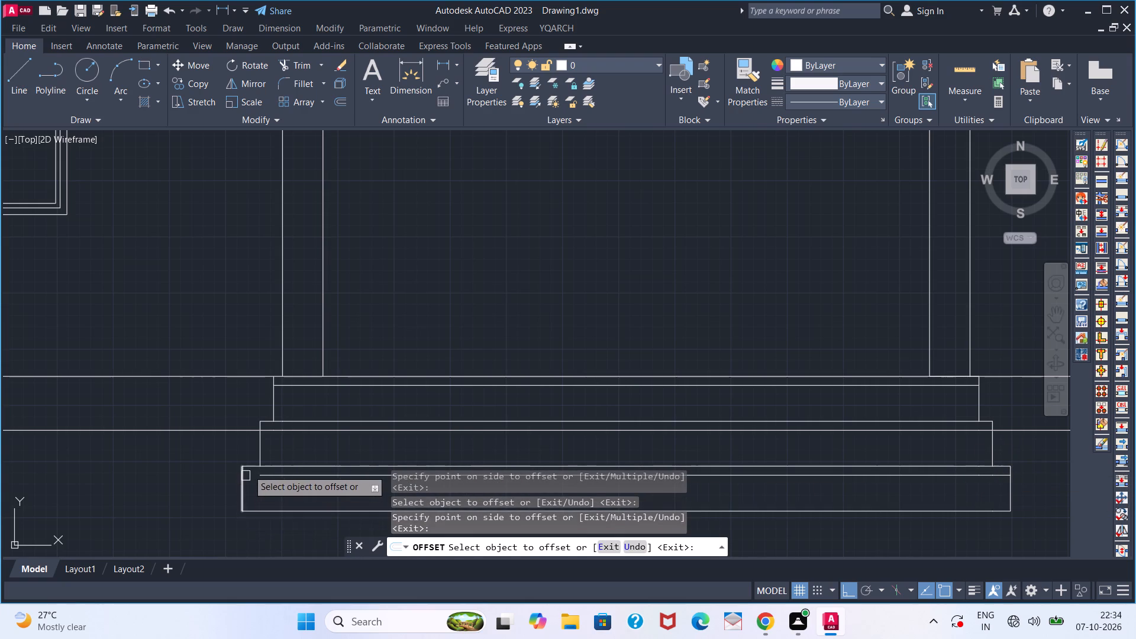
pyautogui.click(249, 468)
pyautogui.click(254, 513)
pyautogui.press('space')
# Measure the horizontal distance from the right-hand column to the right wall's inner line at the first-floor line.
pyautogui.scroll(-3, 292, 498)
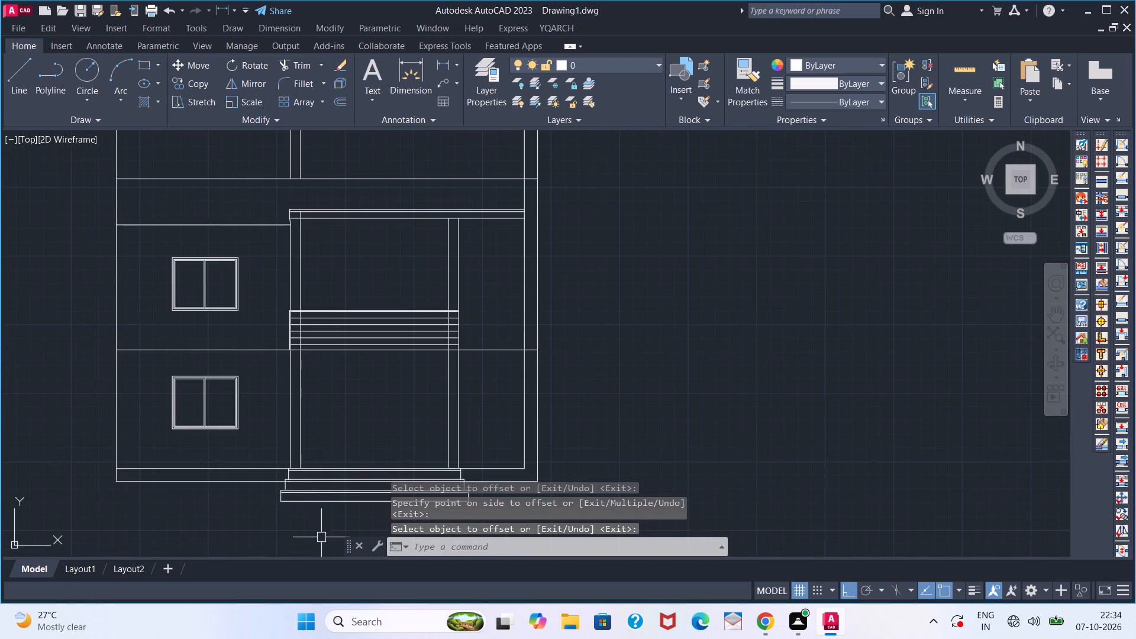
pyautogui.moveTo(246, 525); pyautogui.dragTo(183, 457, button='middle')
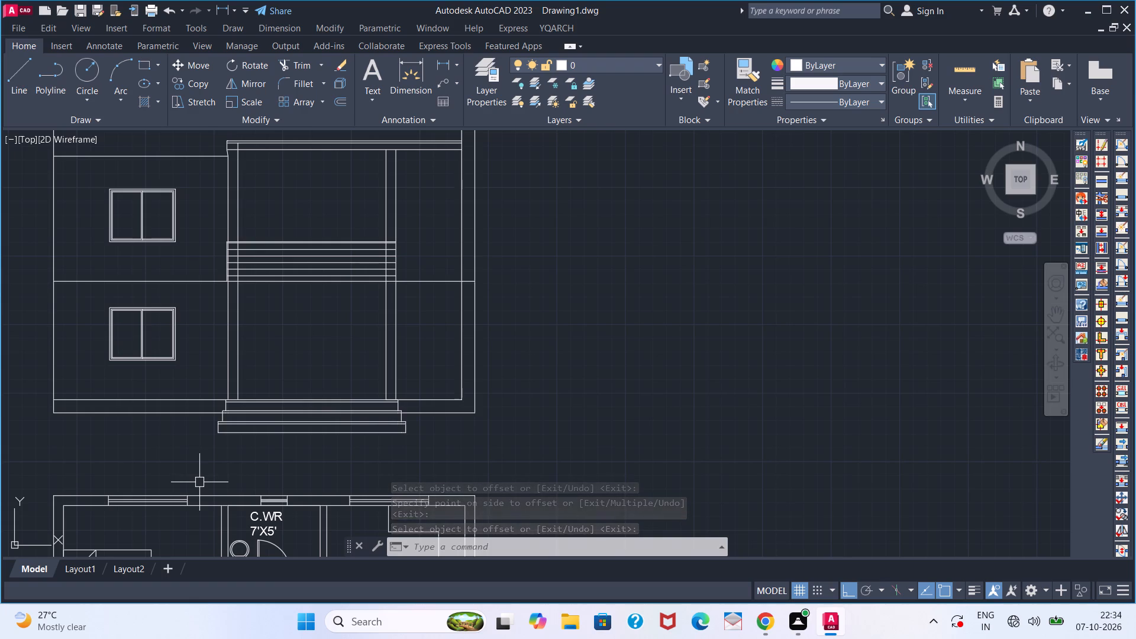
pyautogui.scroll(-1, 246, 441)
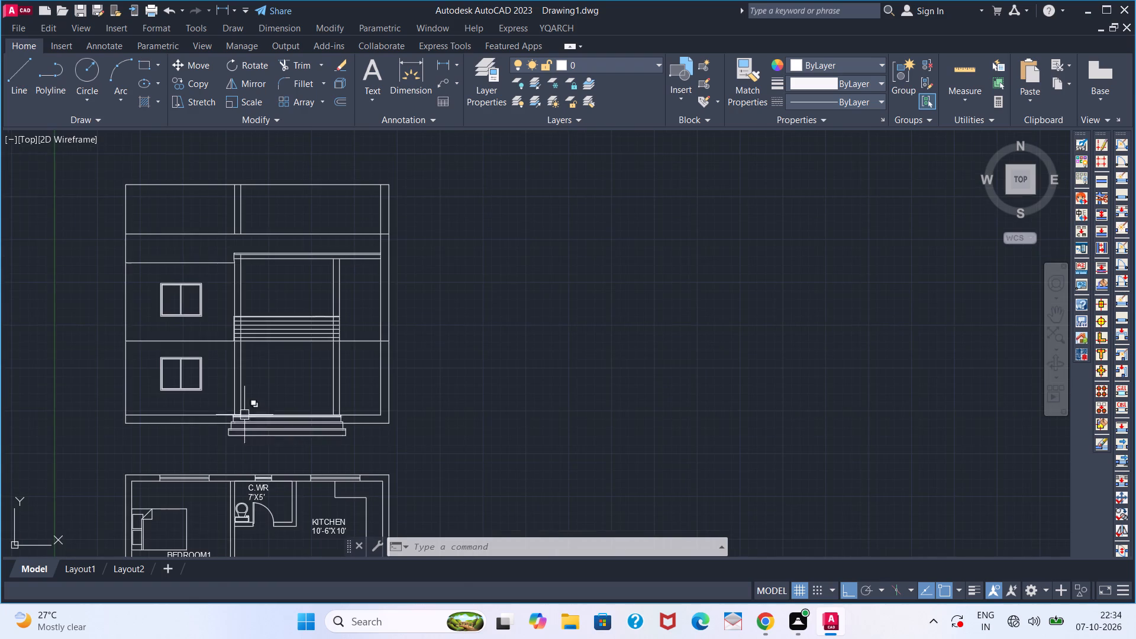
pyautogui.middleClick(243, 370)
pyautogui.moveTo(244, 373); pyautogui.dragTo(268, 416, button='middle')
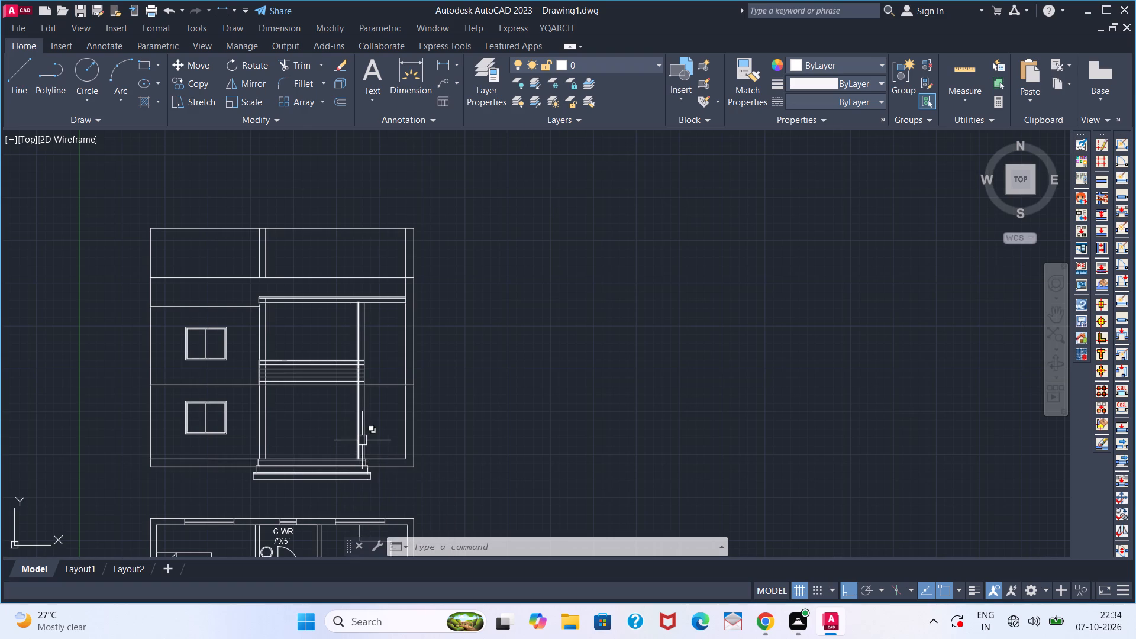
pyautogui.scroll(-1, 442, 427)
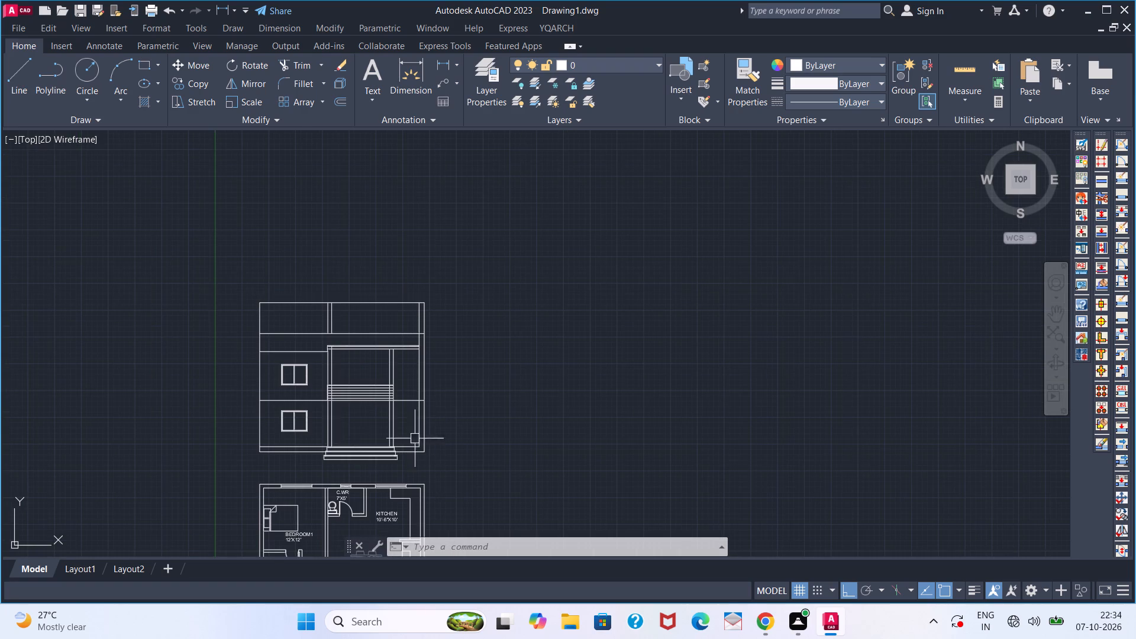
pyautogui.scroll(2, 398, 411)
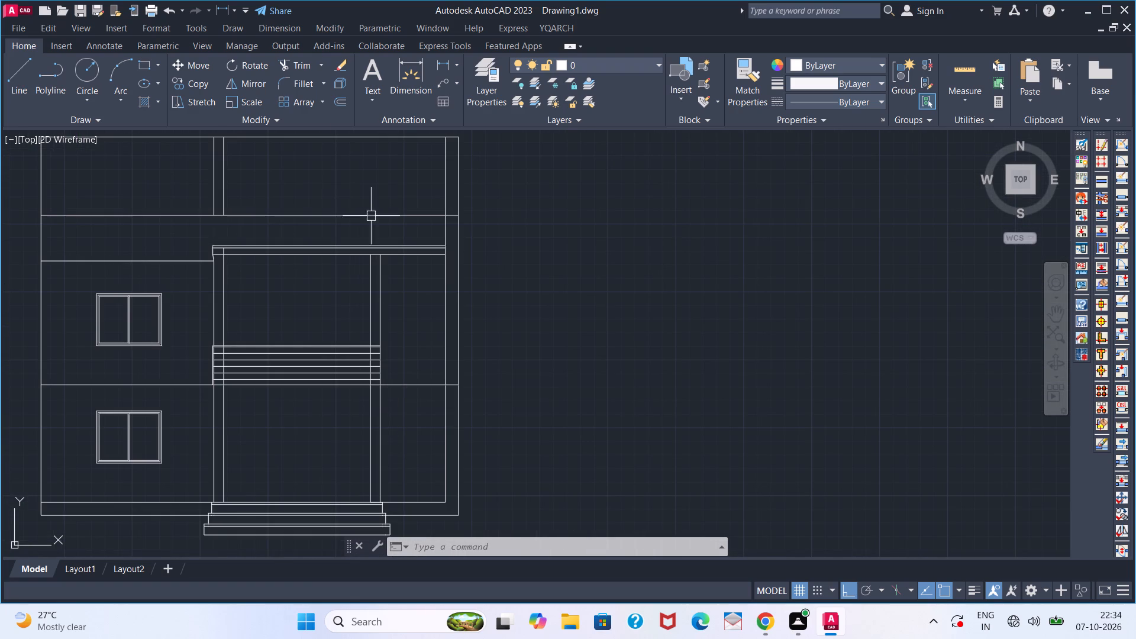
pyautogui.click(448, 68)
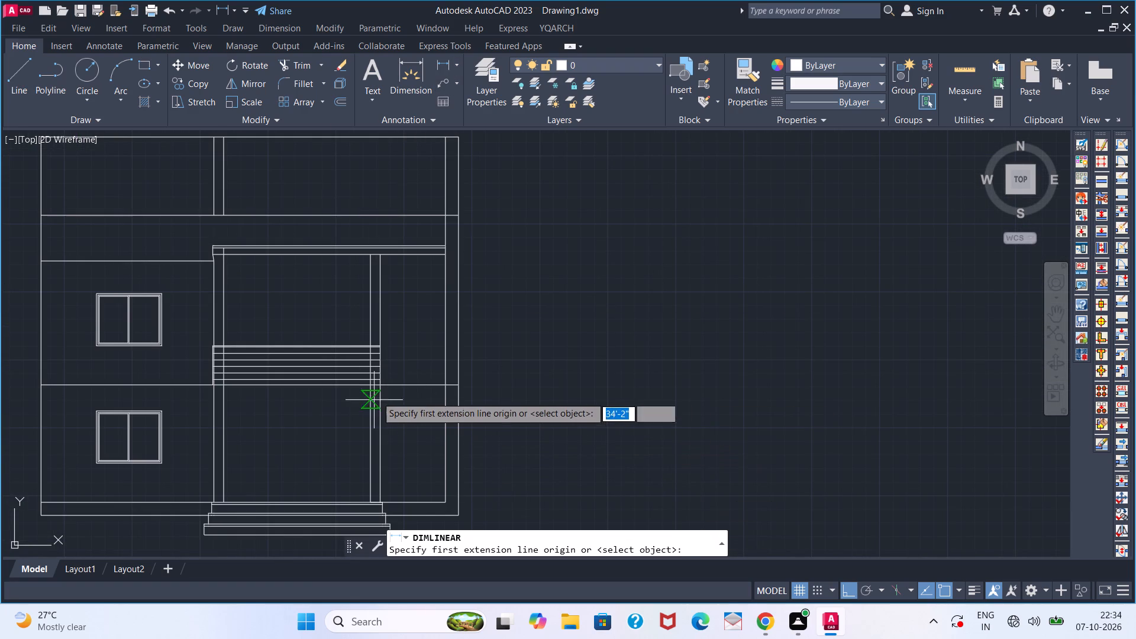
pyautogui.click(379, 389)
pyautogui.click(440, 390)
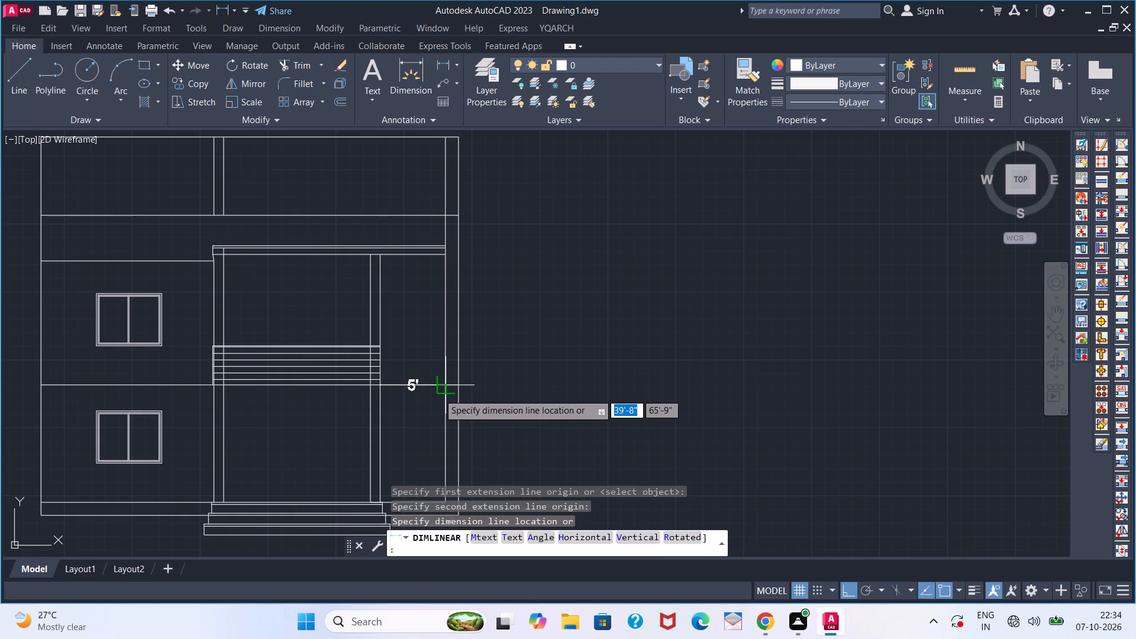
pyautogui.press('Escape')
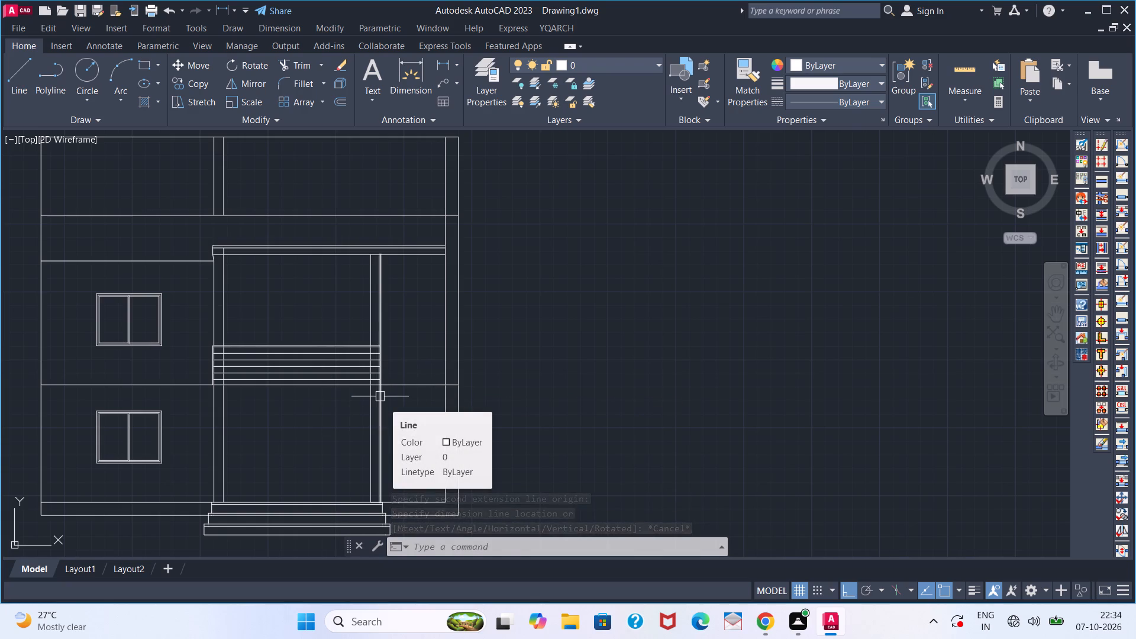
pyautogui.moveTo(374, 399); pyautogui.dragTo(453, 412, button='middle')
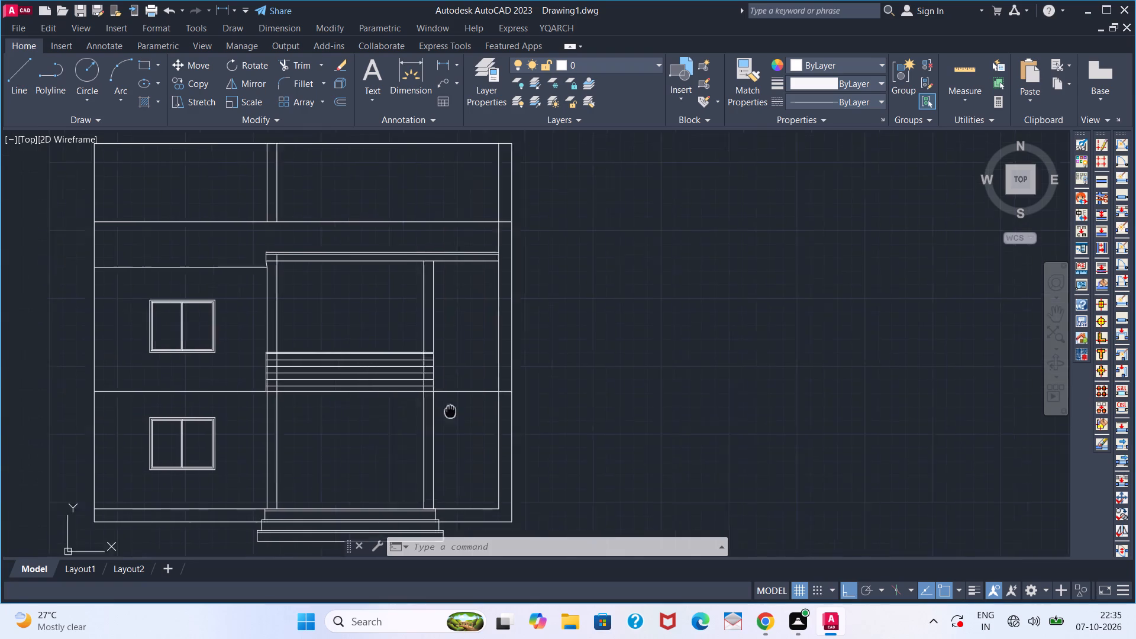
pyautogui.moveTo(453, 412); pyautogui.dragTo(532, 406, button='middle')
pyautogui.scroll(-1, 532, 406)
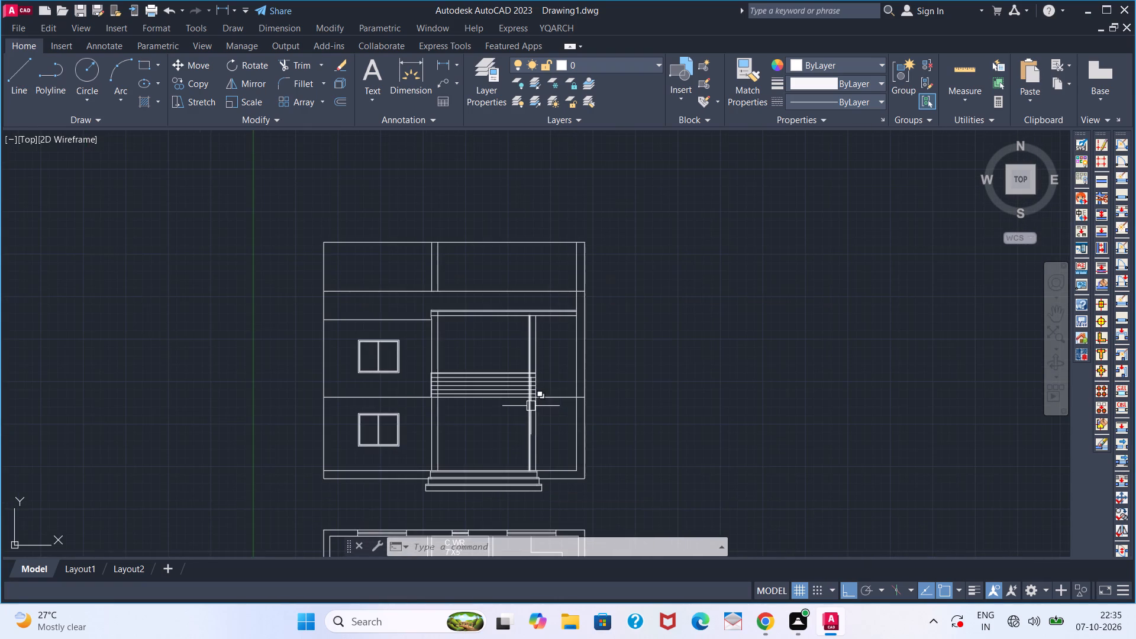
# Examine the elevation and the floor plan below it, checking the openings on the right-hand side.
pyautogui.moveTo(482, 454); pyautogui.dragTo(489, 443, button='middle')
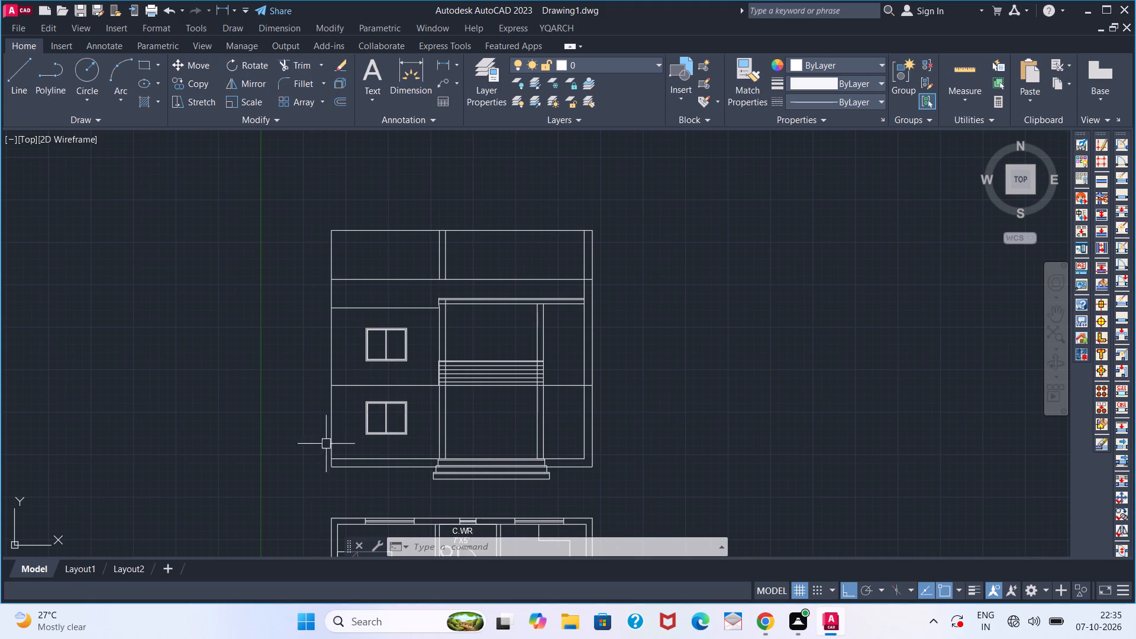
pyautogui.moveTo(829, 284); pyautogui.dragTo(715, 0, button='right')
pyautogui.scroll(-1, 643, 436)
pyautogui.moveTo(645, 434); pyautogui.dragTo(807, 351, button='middle')
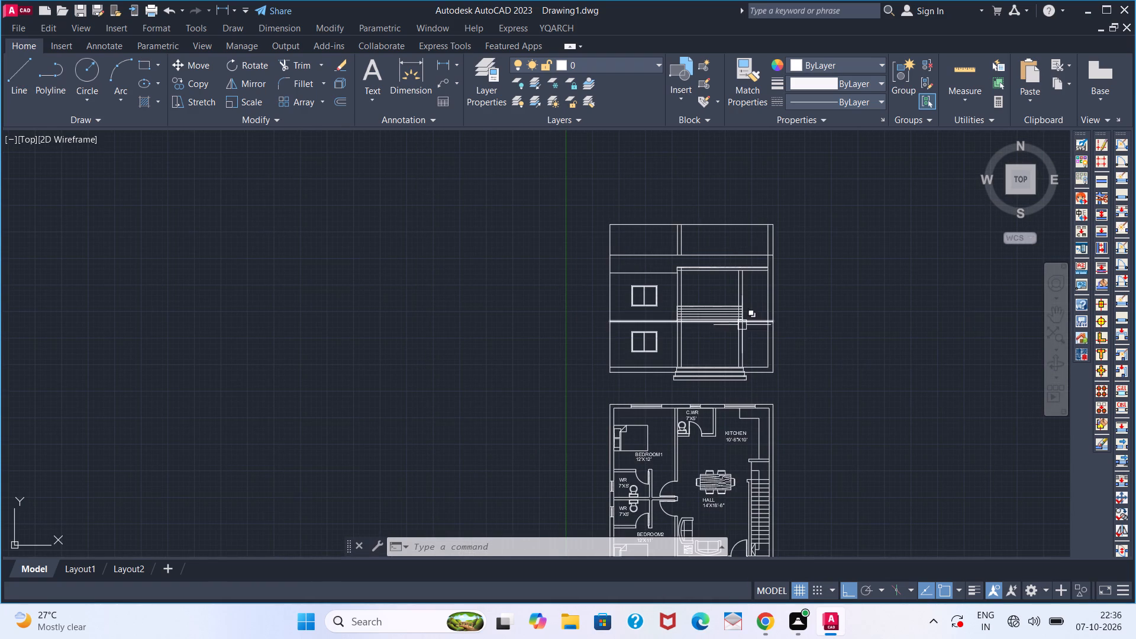
pyautogui.scroll(2, 732, 314)
pyautogui.moveTo(731, 314); pyautogui.dragTo(725, 377, button='middle')
pyautogui.scroll(-1, 724, 372)
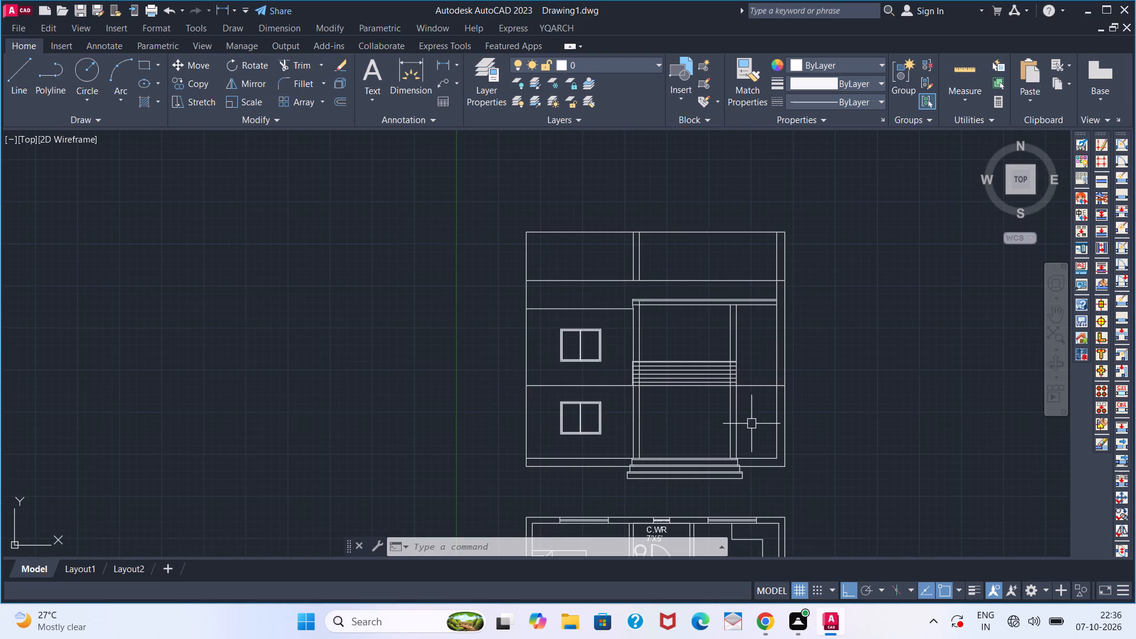
pyautogui.moveTo(747, 425); pyautogui.dragTo(794, 383, button='middle')
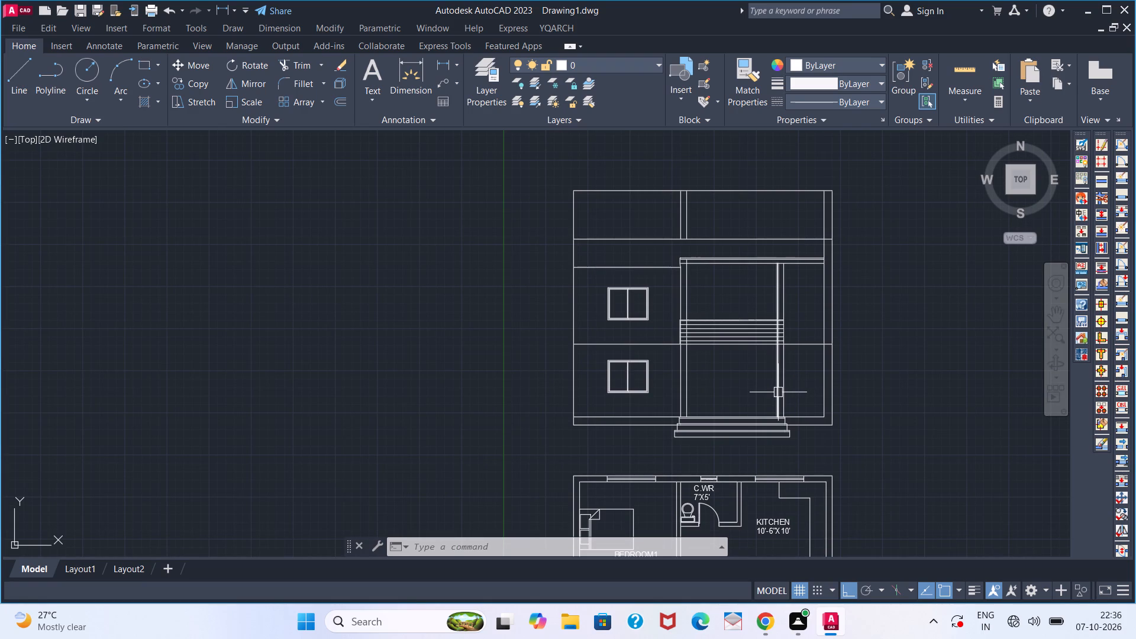
pyautogui.scroll(-1, 760, 386)
pyautogui.moveTo(759, 385); pyautogui.dragTo(735, 392, button='middle')
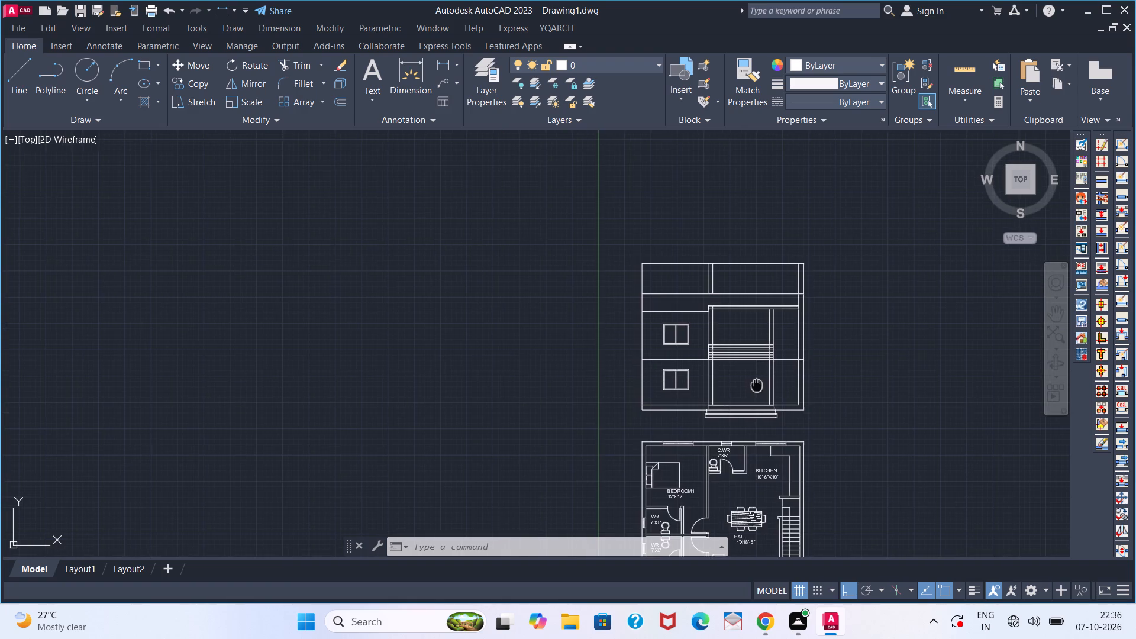
pyautogui.moveTo(735, 392); pyautogui.dragTo(708, 395, button='middle')
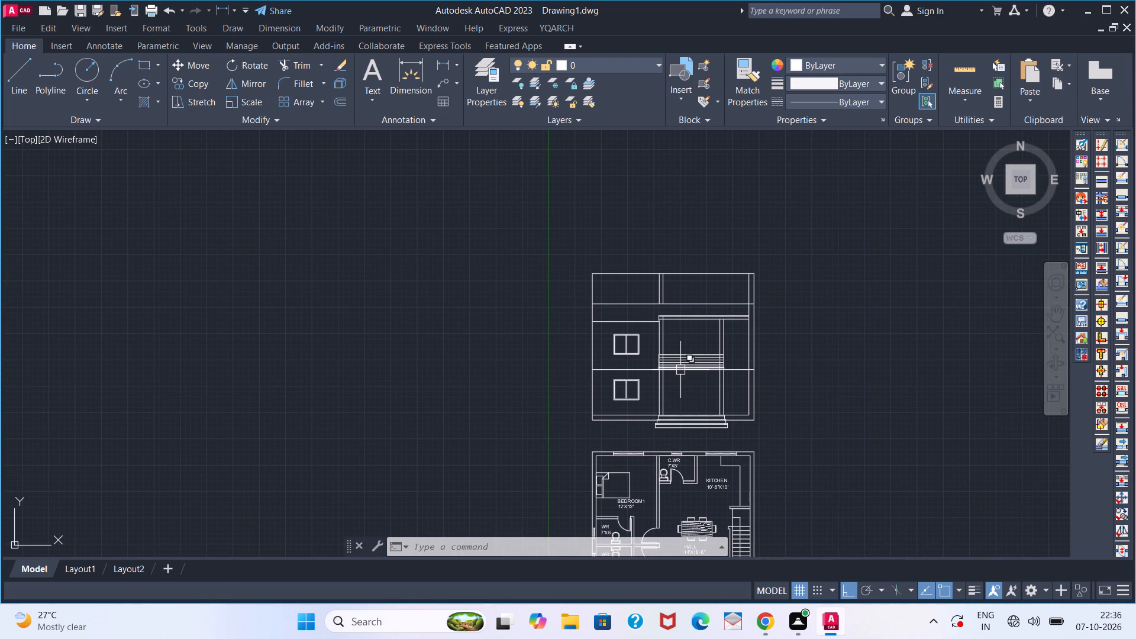
pyautogui.scroll(3, 680, 369)
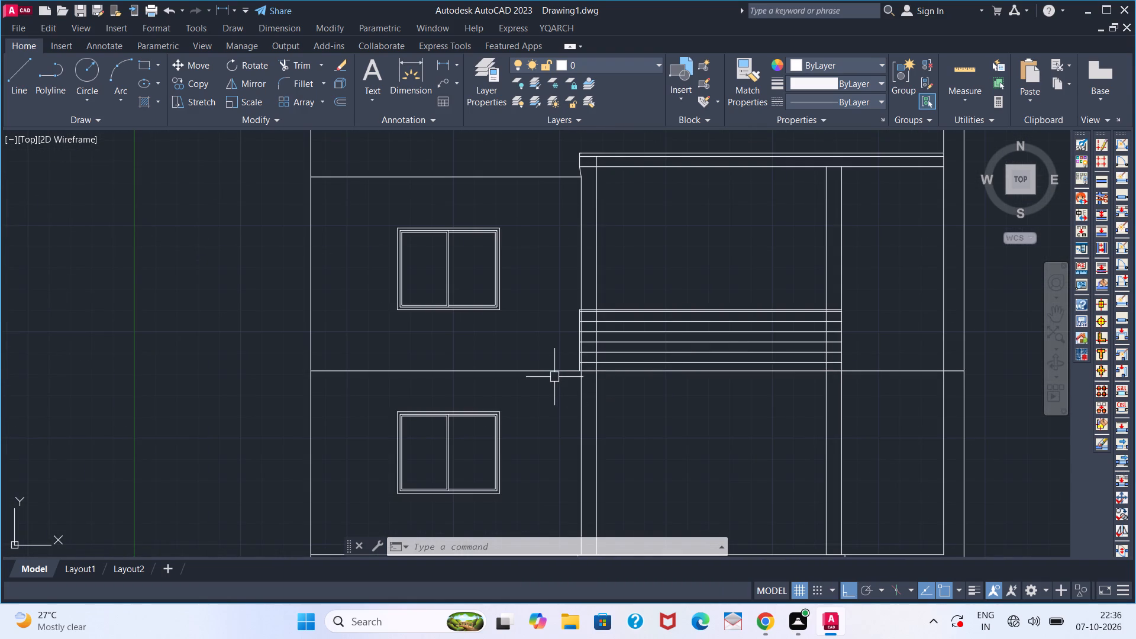
pyautogui.scroll(-2, 629, 396)
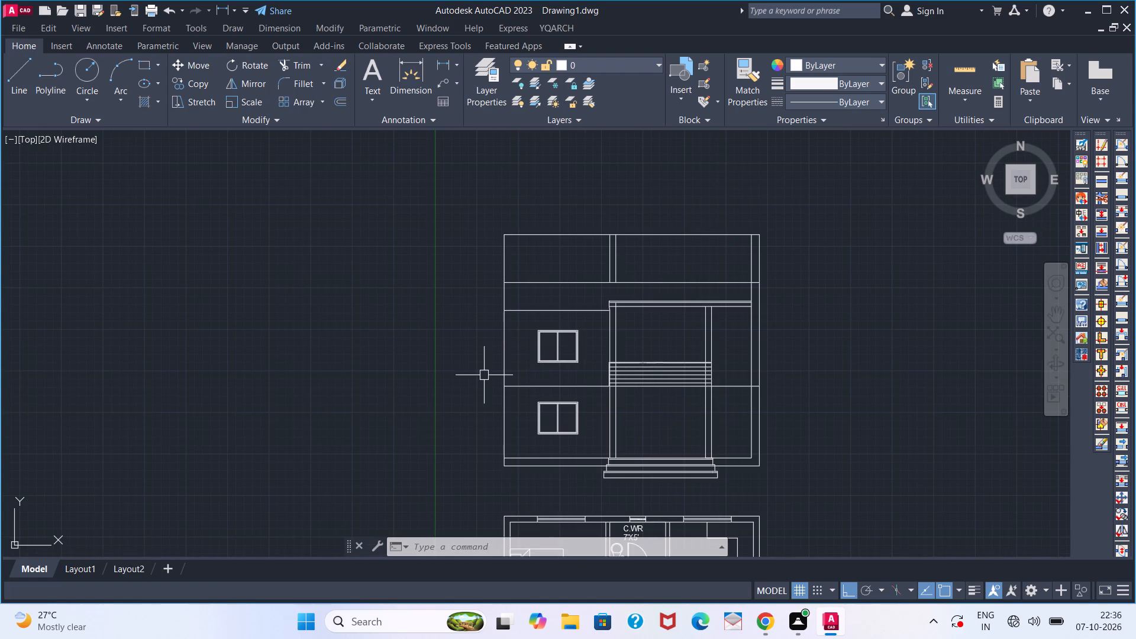
pyautogui.scroll(-1, 563, 357)
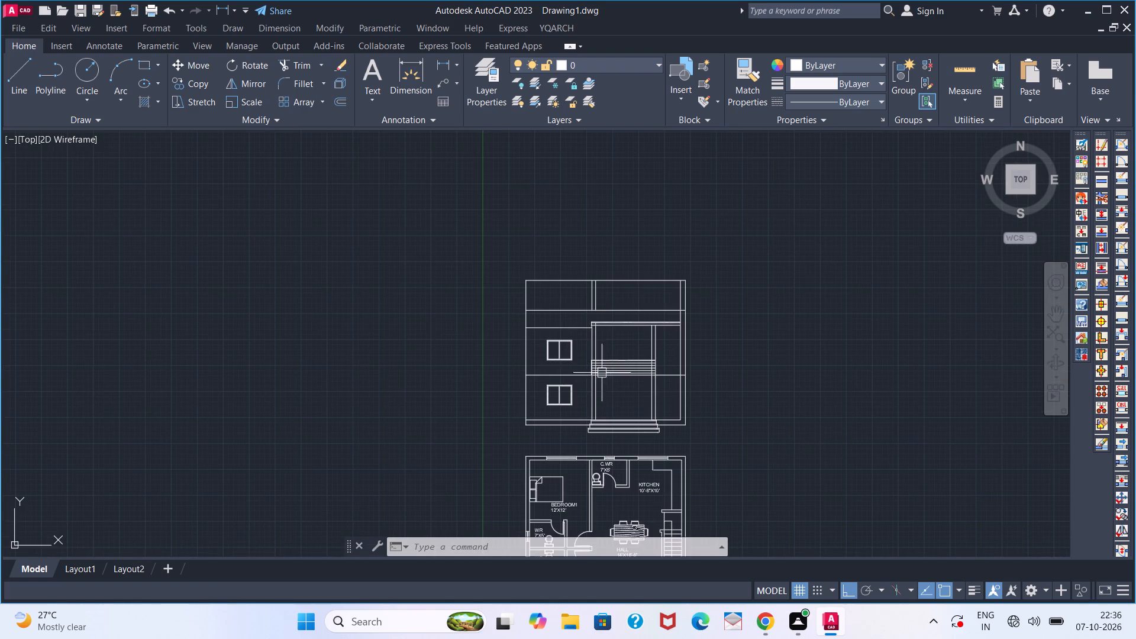
pyautogui.moveTo(608, 390); pyautogui.dragTo(647, 357, button='middle')
pyautogui.moveTo(647, 357); pyautogui.dragTo(827, 279, button='middle')
pyautogui.moveTo(806, 287); pyautogui.dragTo(722, 287, button='middle')
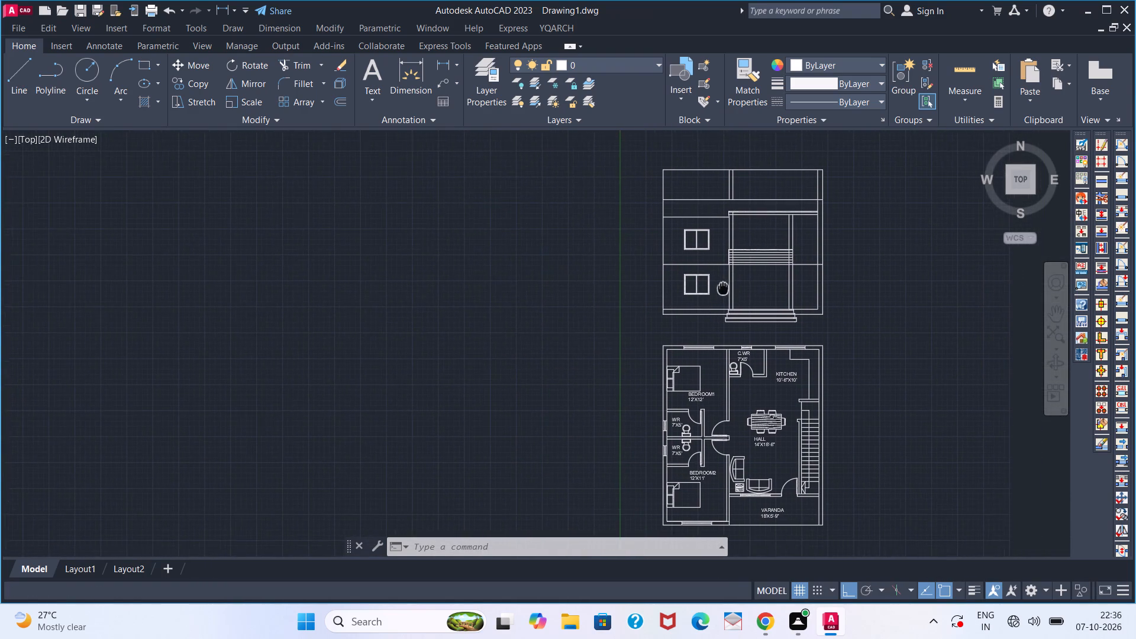
pyautogui.moveTo(722, 287); pyautogui.dragTo(708, 291, button='middle')
pyautogui.moveTo(702, 293); pyautogui.dragTo(697, 309, button='middle')
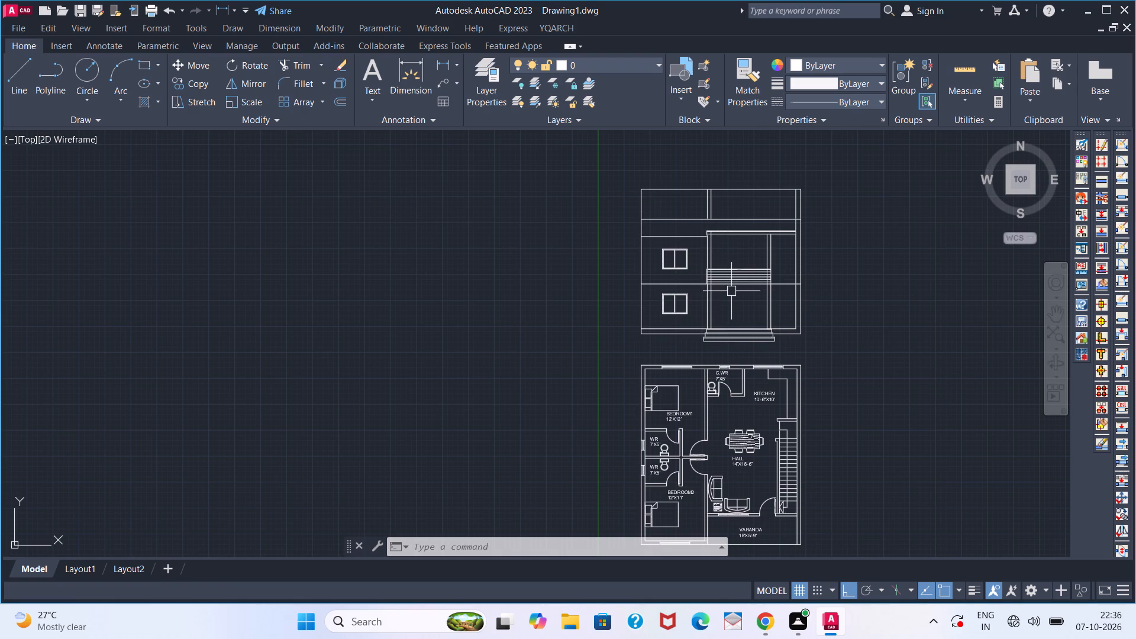
pyautogui.scroll(-1, 743, 288)
pyautogui.scroll(1, 730, 354)
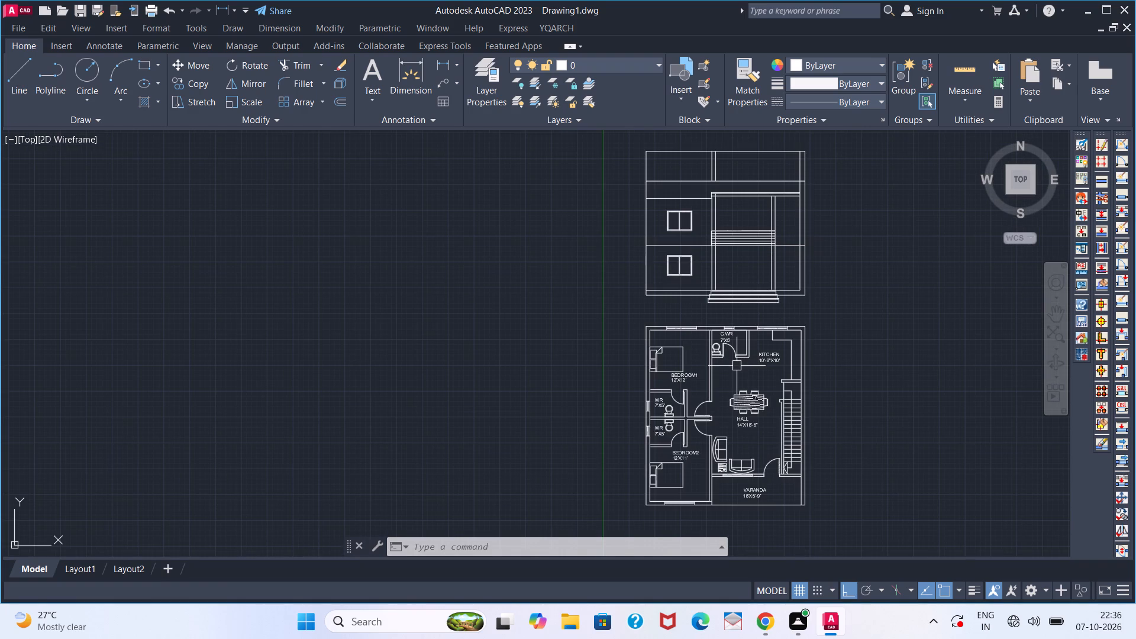
pyautogui.scroll(1, 737, 366)
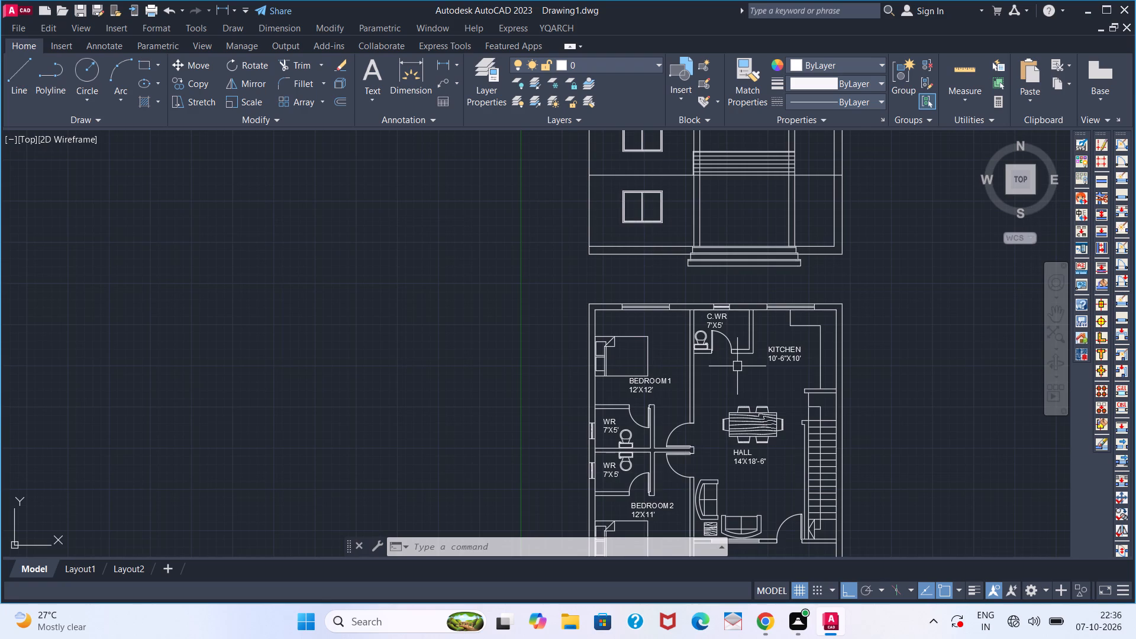
pyautogui.scroll(-1, 736, 366)
pyautogui.scroll(1, 734, 312)
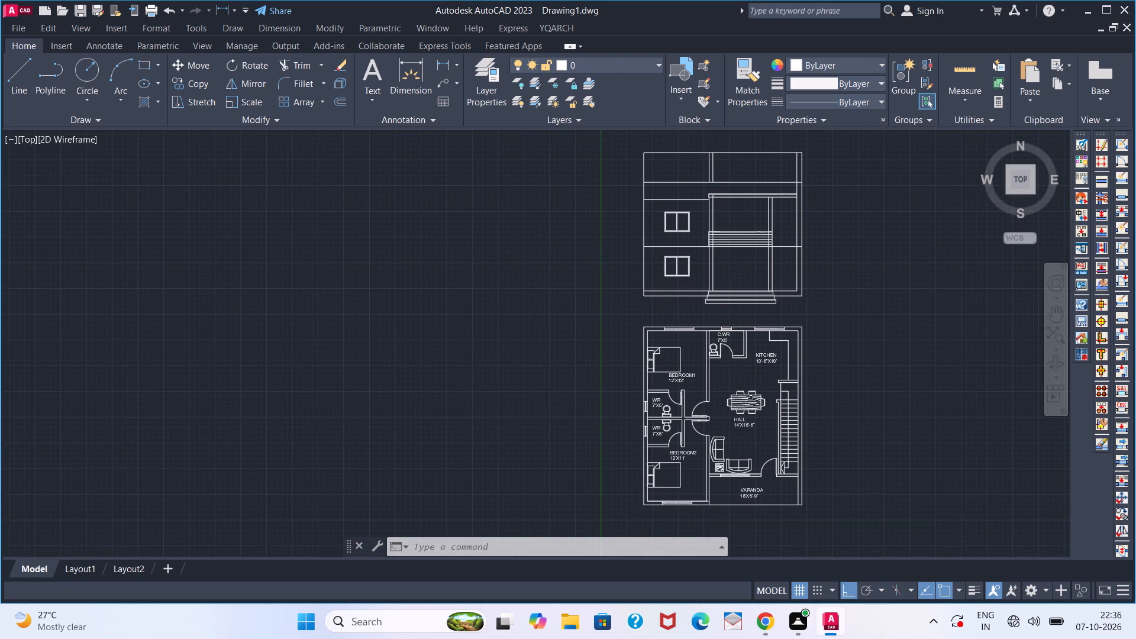
pyautogui.middleClick(731, 321)
pyautogui.moveTo(730, 325); pyautogui.dragTo(709, 404, button='middle')
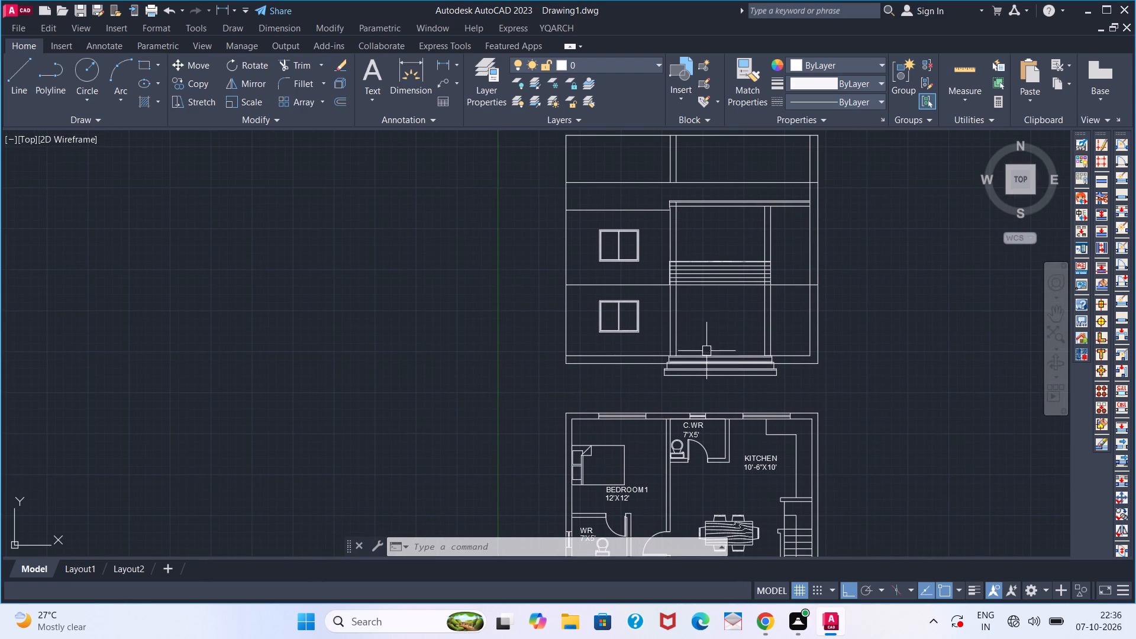
pyautogui.moveTo(730, 346); pyautogui.dragTo(725, 382, button='middle')
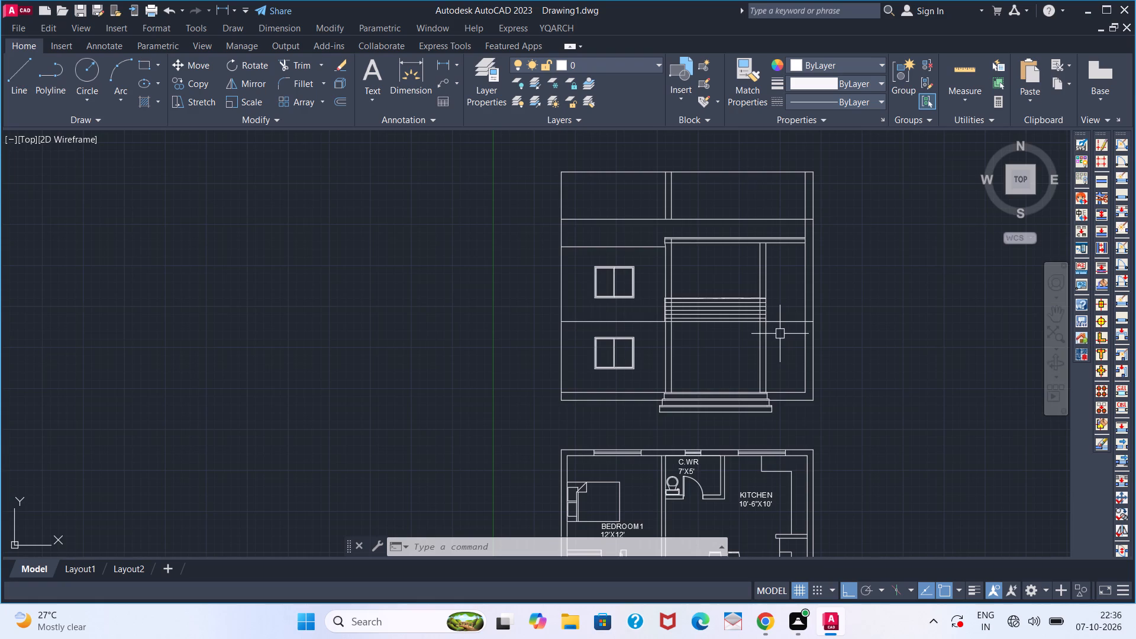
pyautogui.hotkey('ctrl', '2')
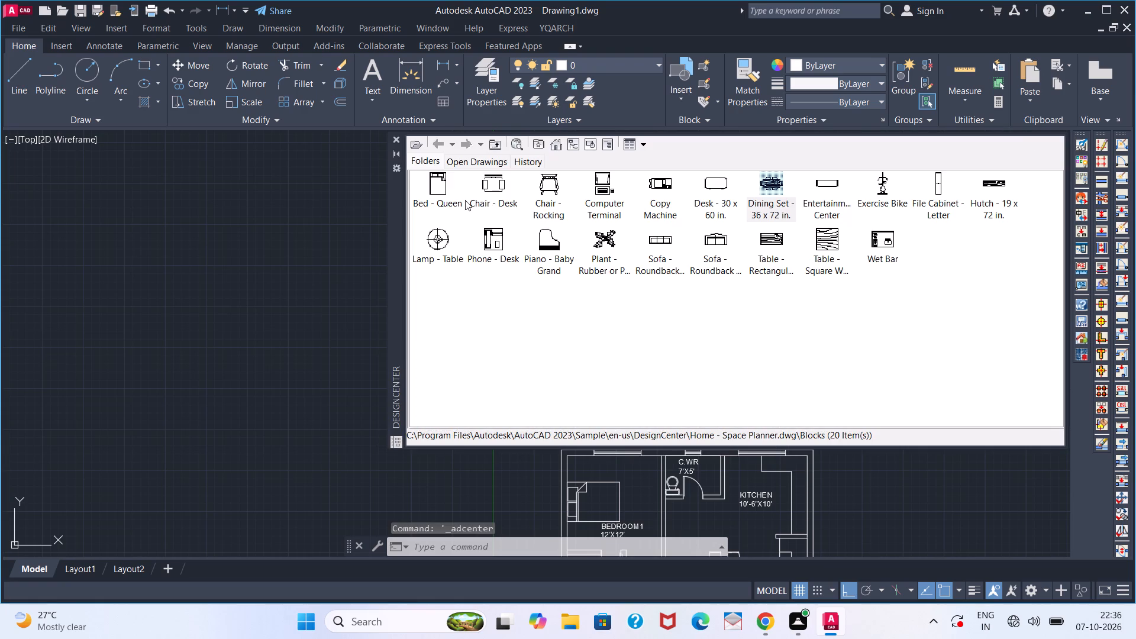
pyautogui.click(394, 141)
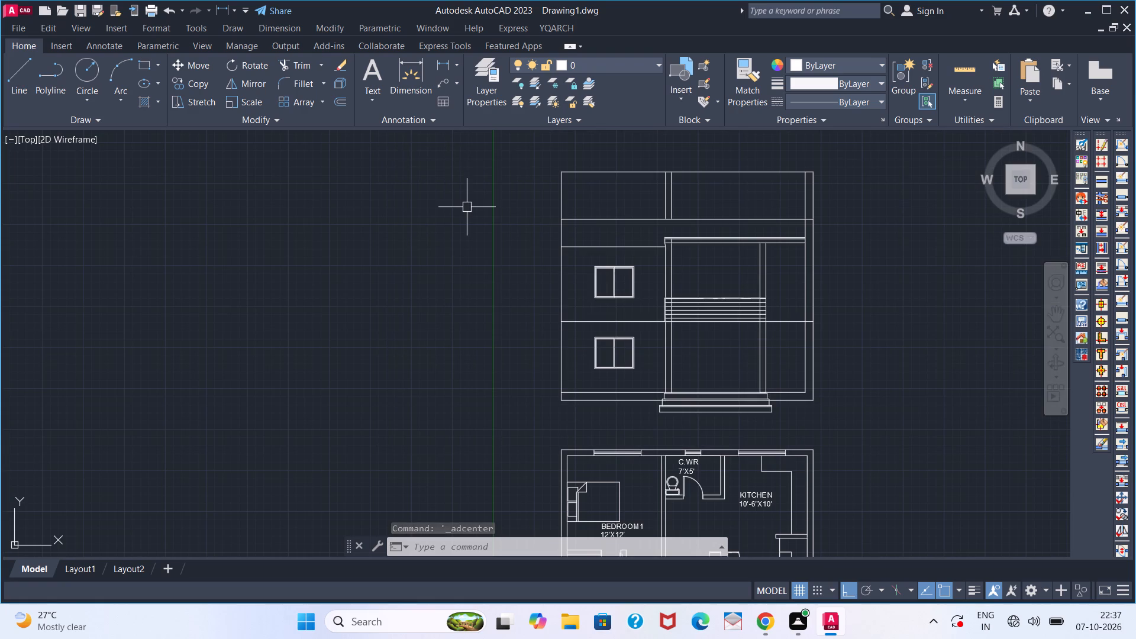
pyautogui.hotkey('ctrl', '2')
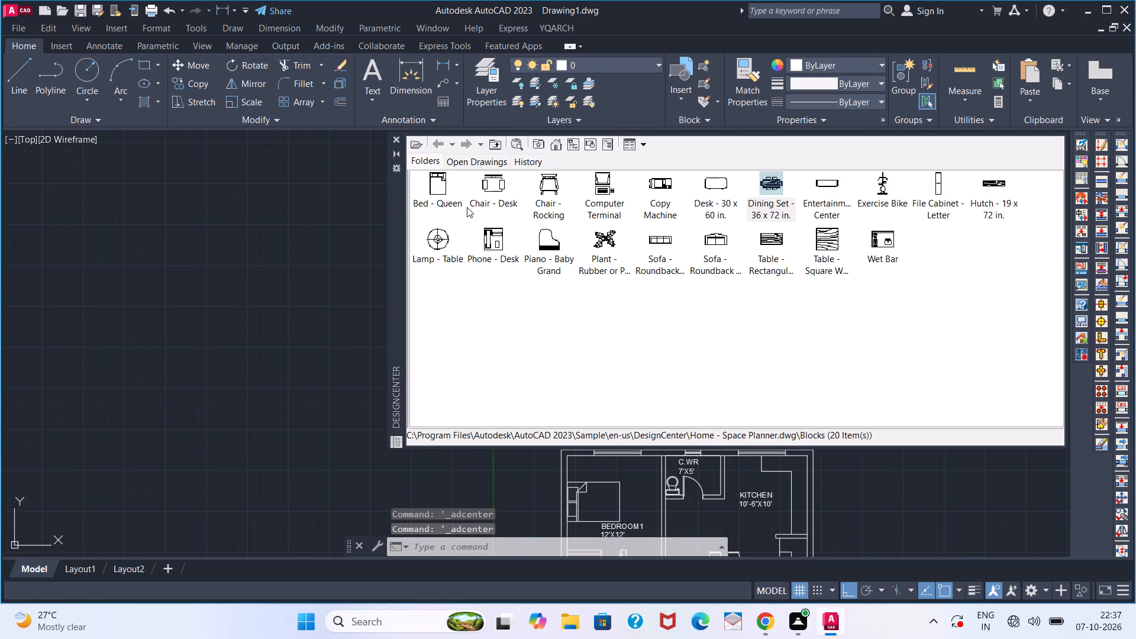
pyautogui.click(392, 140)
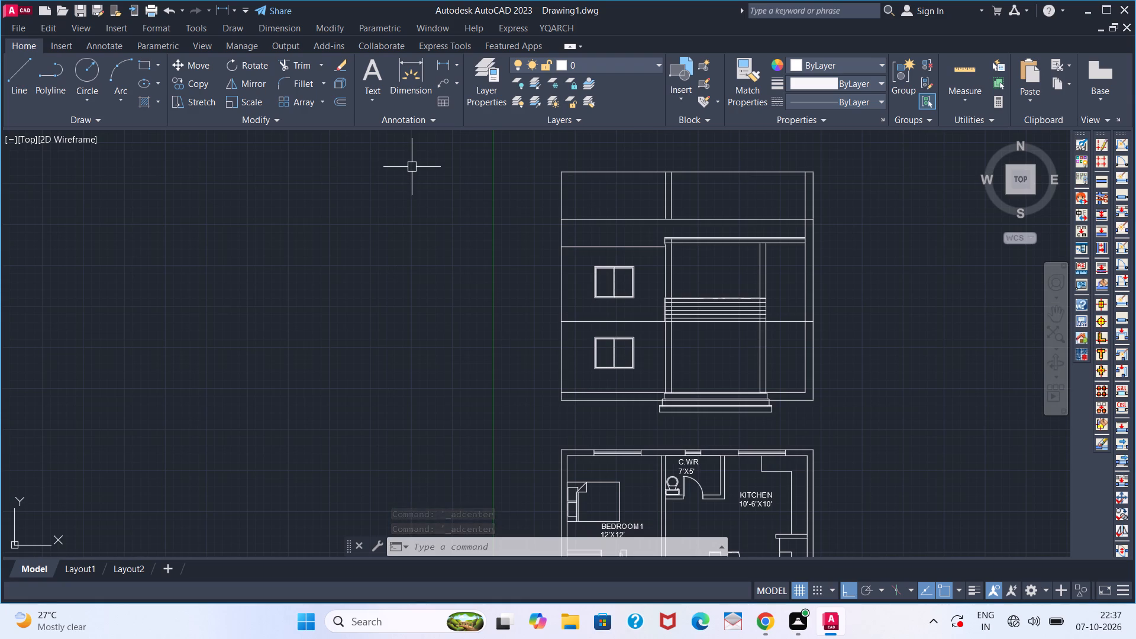
# Insert an Aluminum Window (Elevation) - Imperial block right of the right-hand column on the ground floor, its base level with the left window's.
pyautogui.hotkey('ctrl', '3')
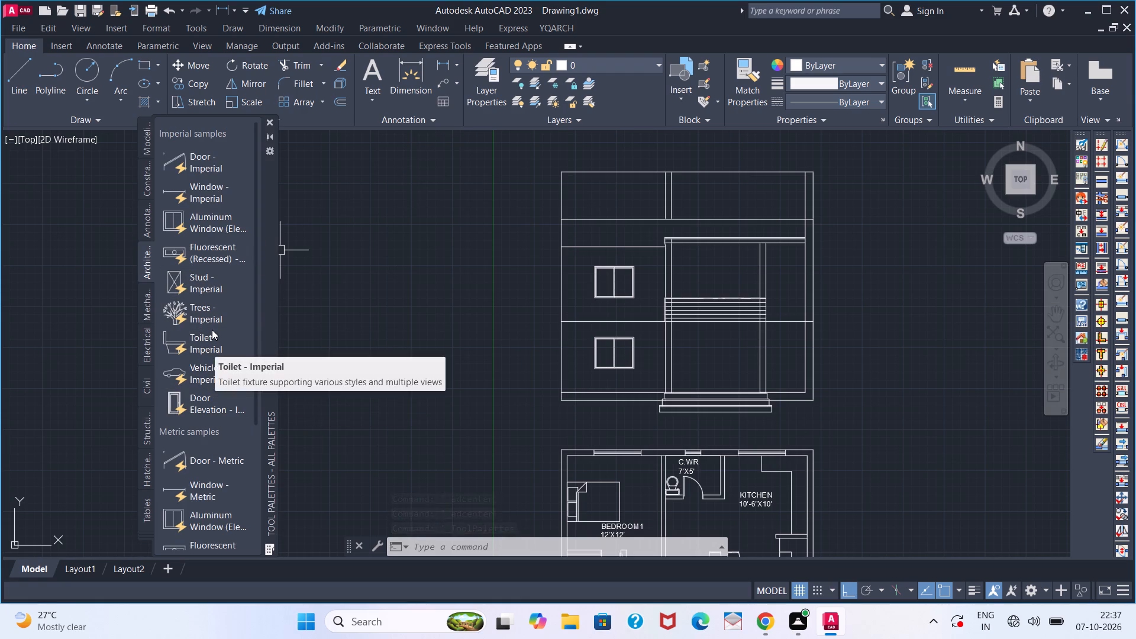
pyautogui.click(210, 230)
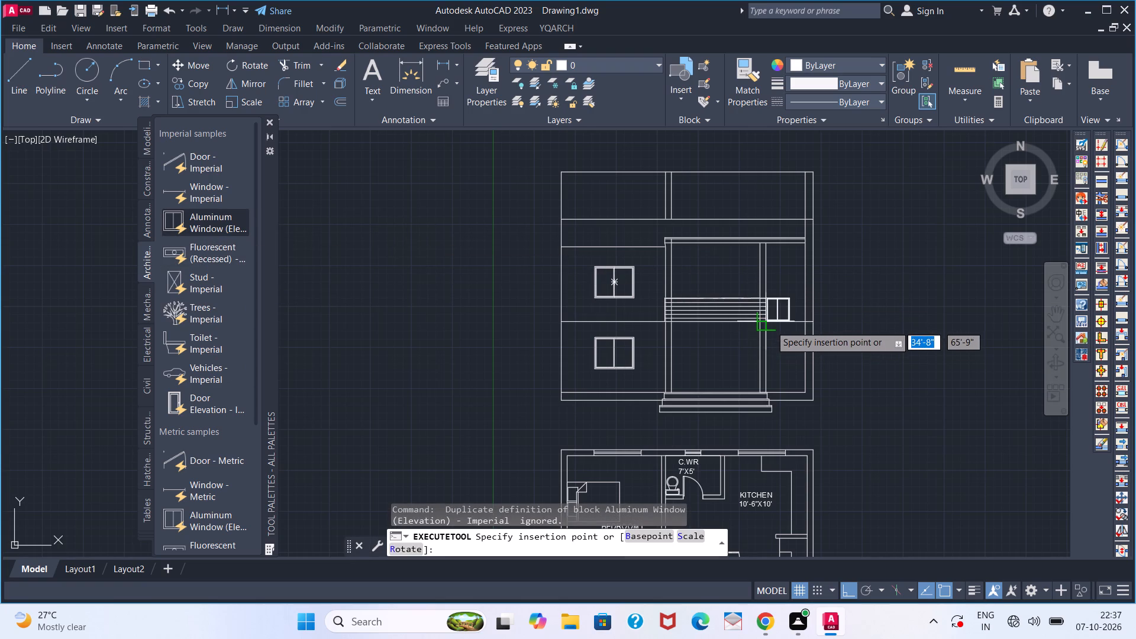
pyautogui.scroll(2, 773, 359)
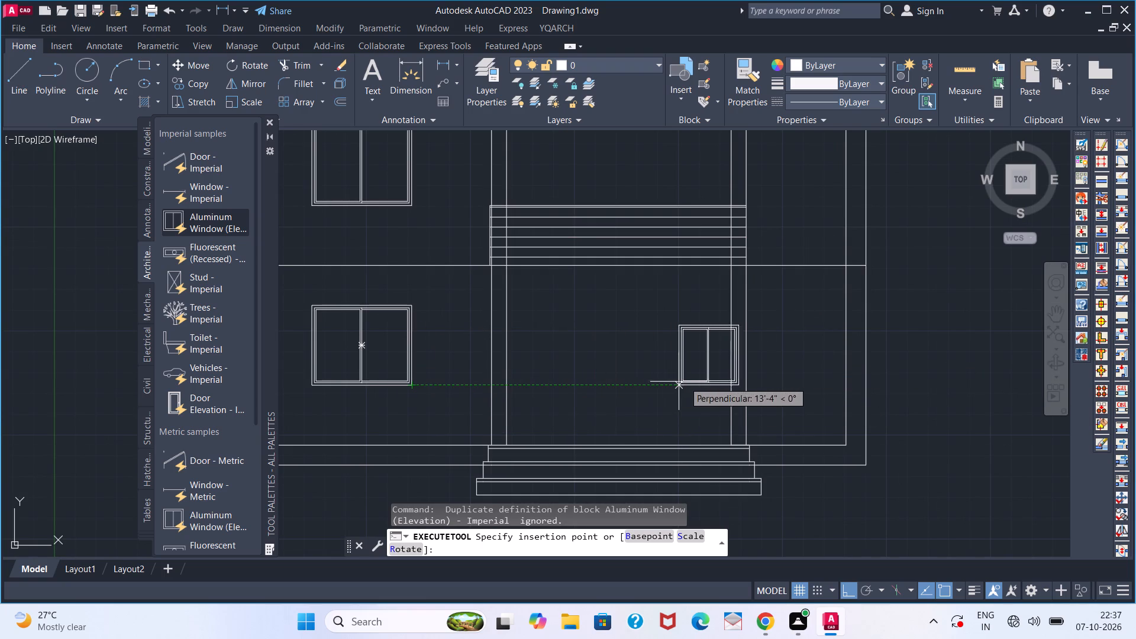
pyautogui.click(765, 381)
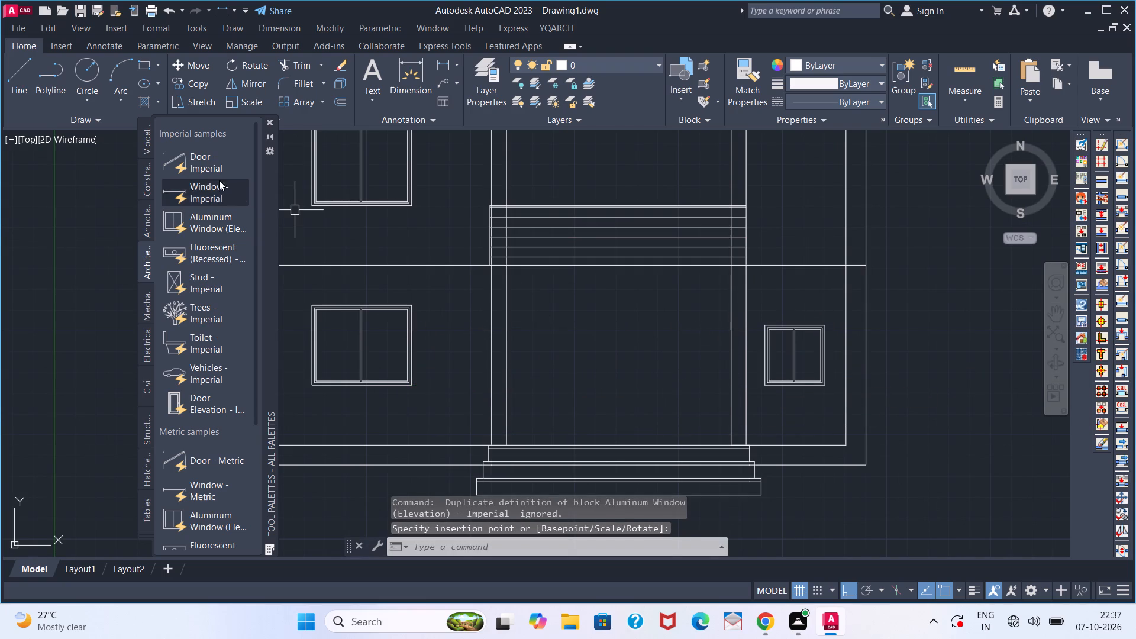
pyautogui.click(273, 123)
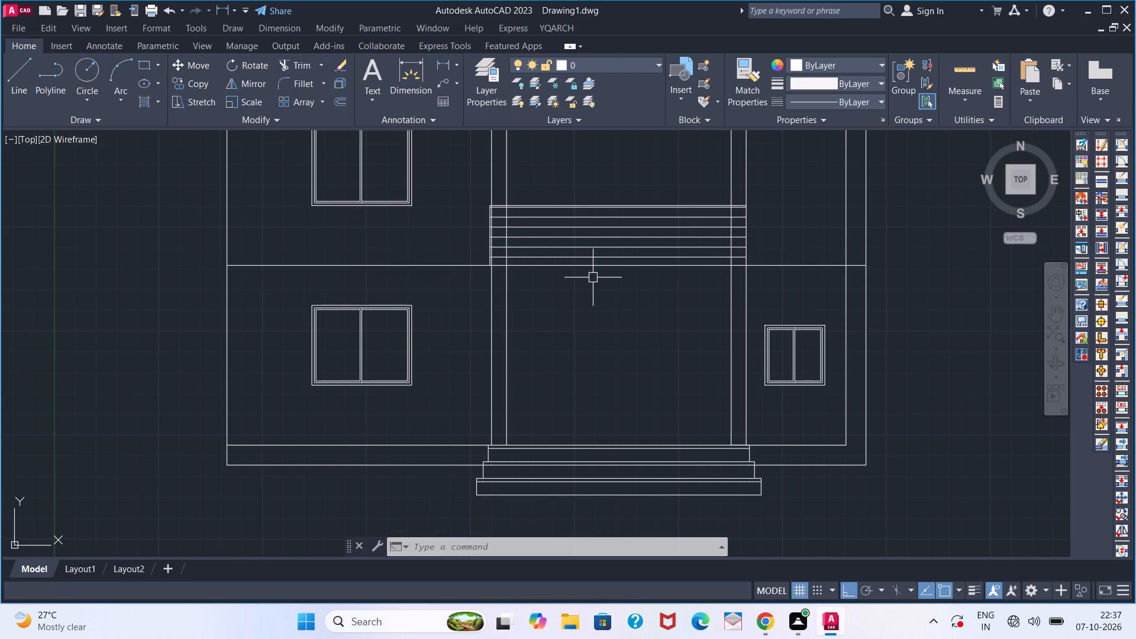
# Offset the first-floor line 3' upward.
pyautogui.scroll(-1, 712, 303)
pyautogui.moveTo(685, 301); pyautogui.dragTo(674, 326, button='middle')
pyautogui.moveTo(673, 330); pyautogui.dragTo(667, 338, button='middle')
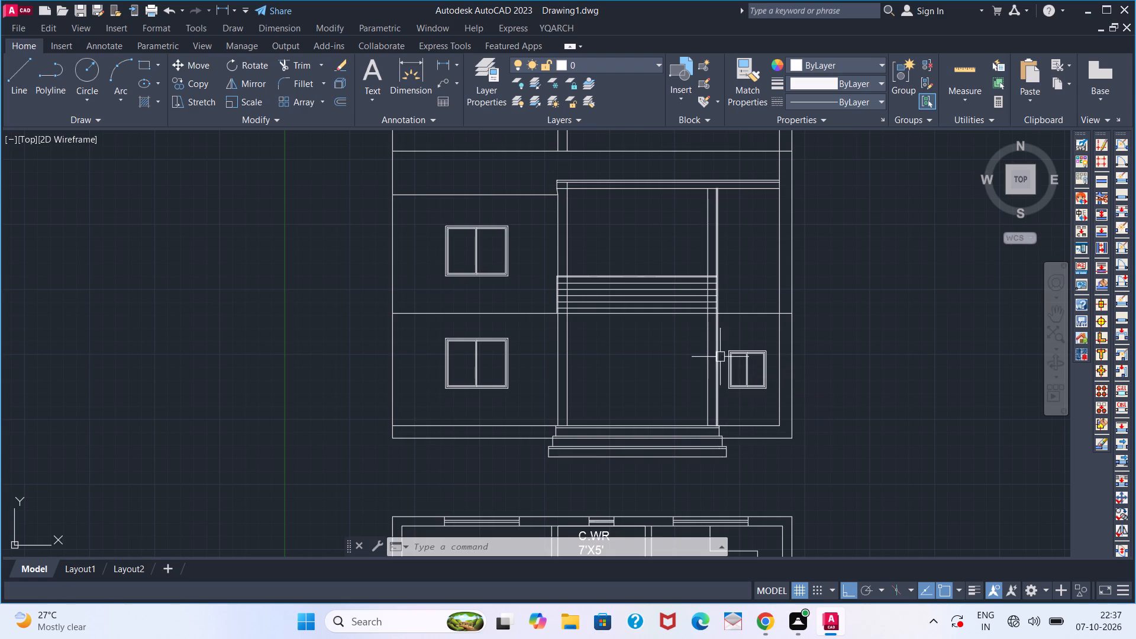
pyautogui.scroll(1, 724, 355)
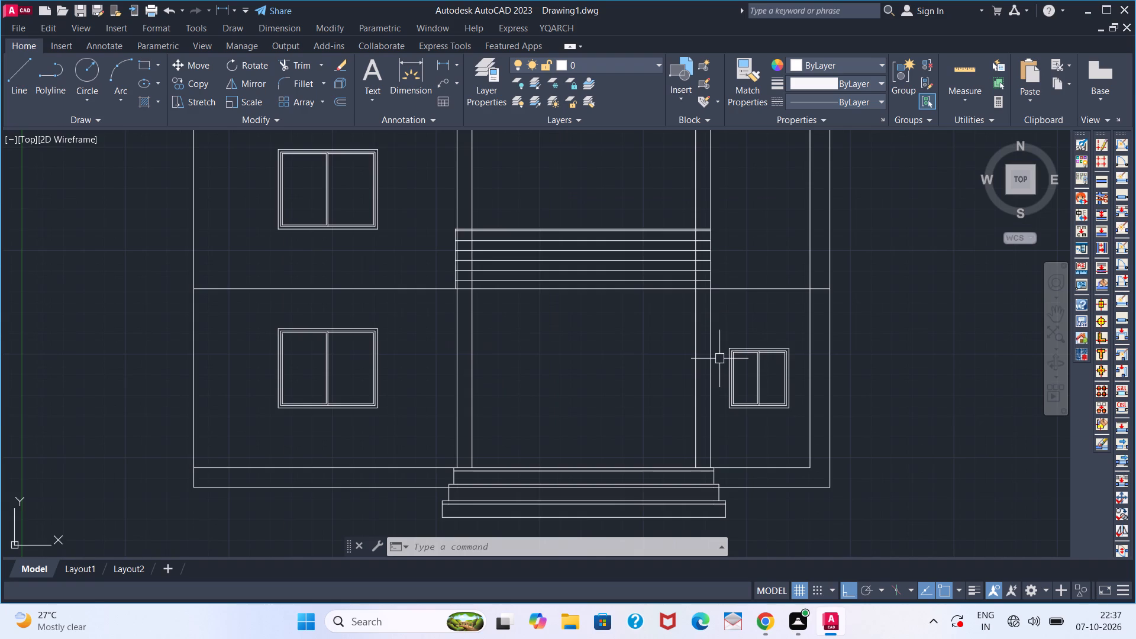
pyautogui.scroll(-2, 721, 360)
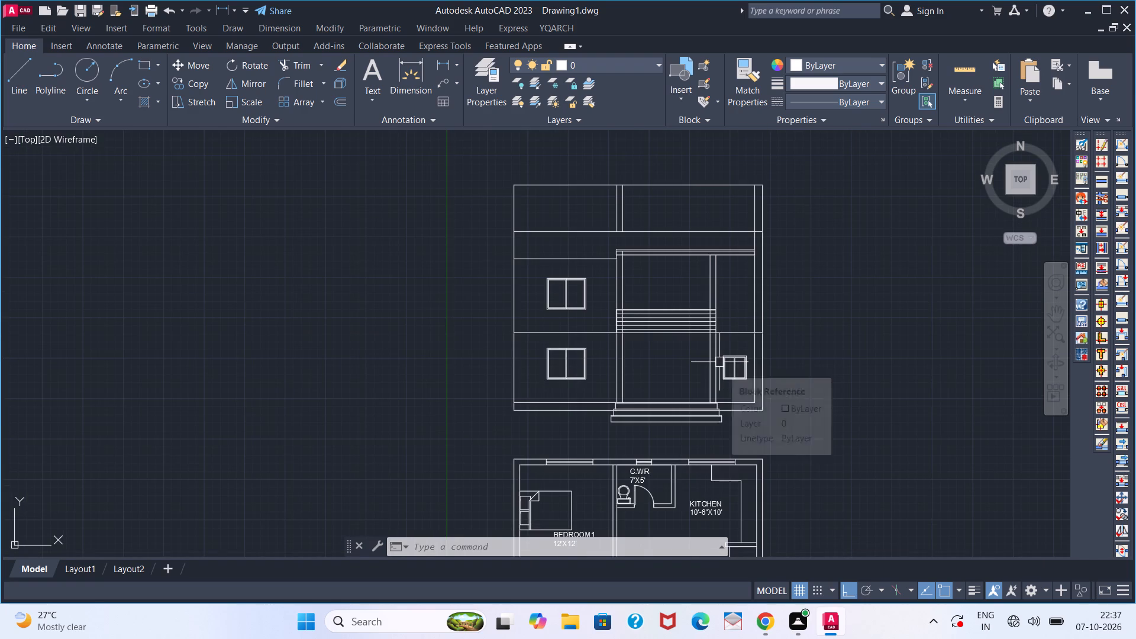
pyautogui.scroll(1, 736, 357)
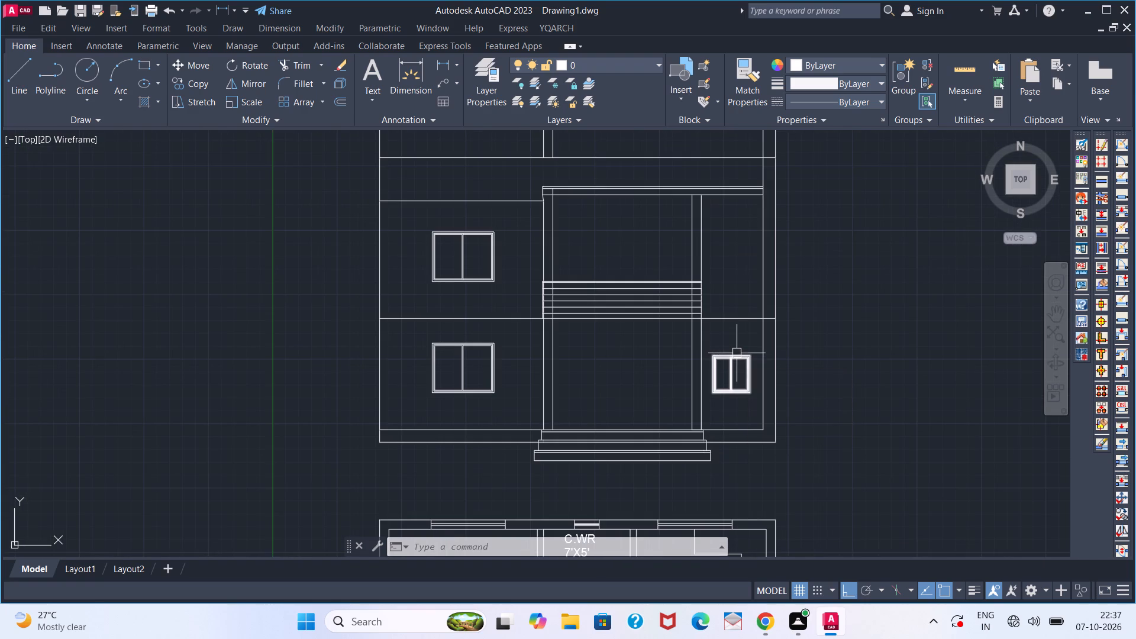
pyautogui.scroll(-1, 741, 347)
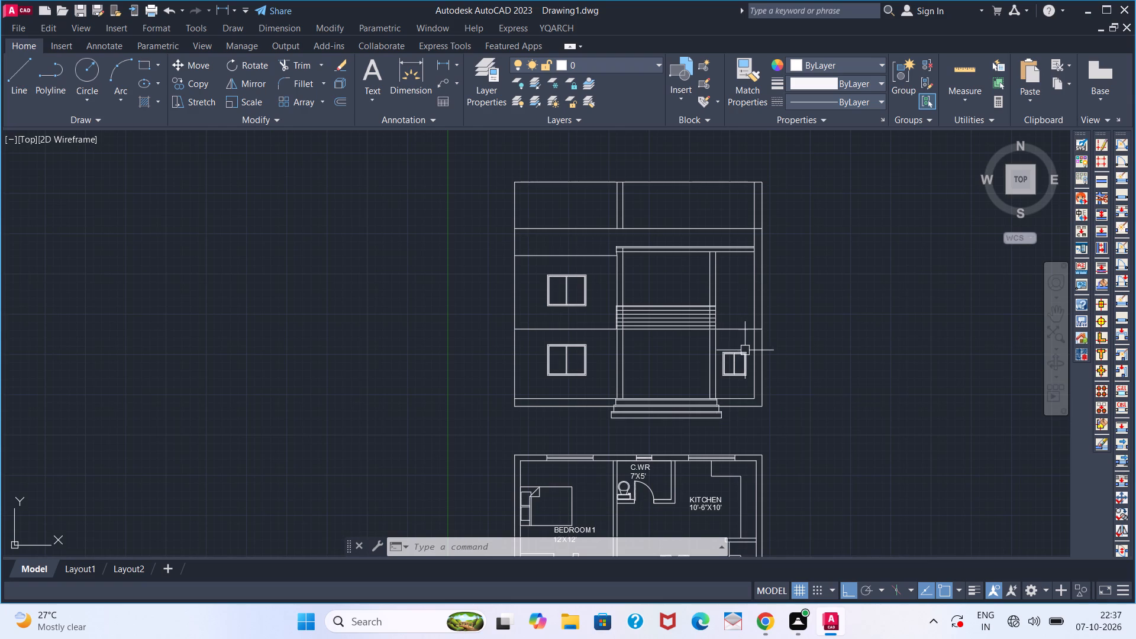
pyautogui.scroll(1, 741, 350)
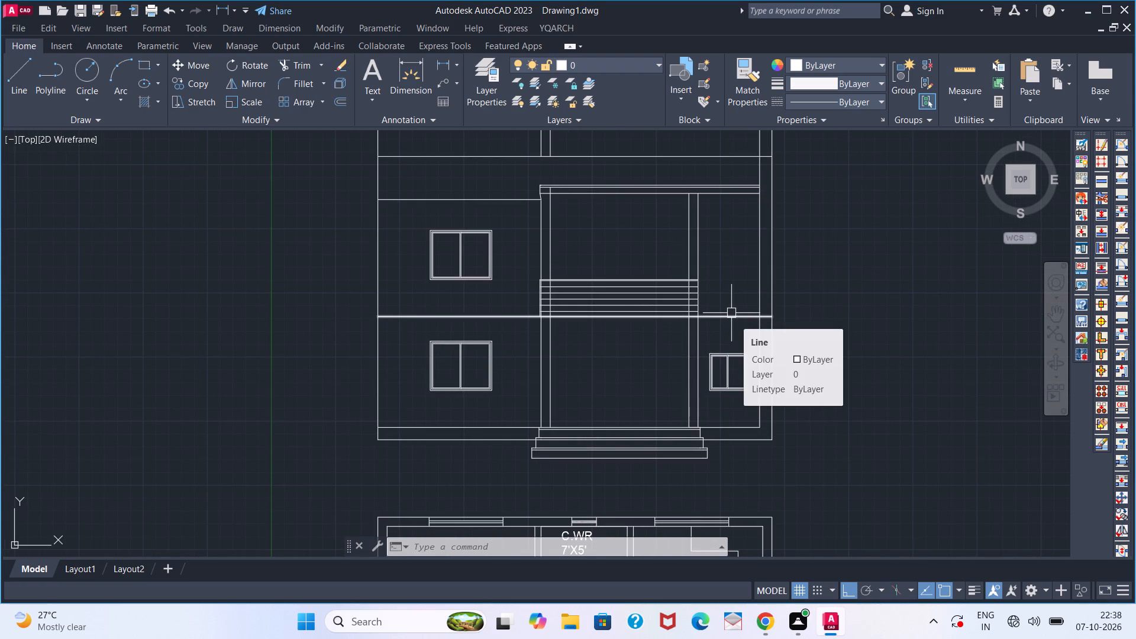
pyautogui.press('o')
pyautogui.press('Return')
pyautogui.press('3')
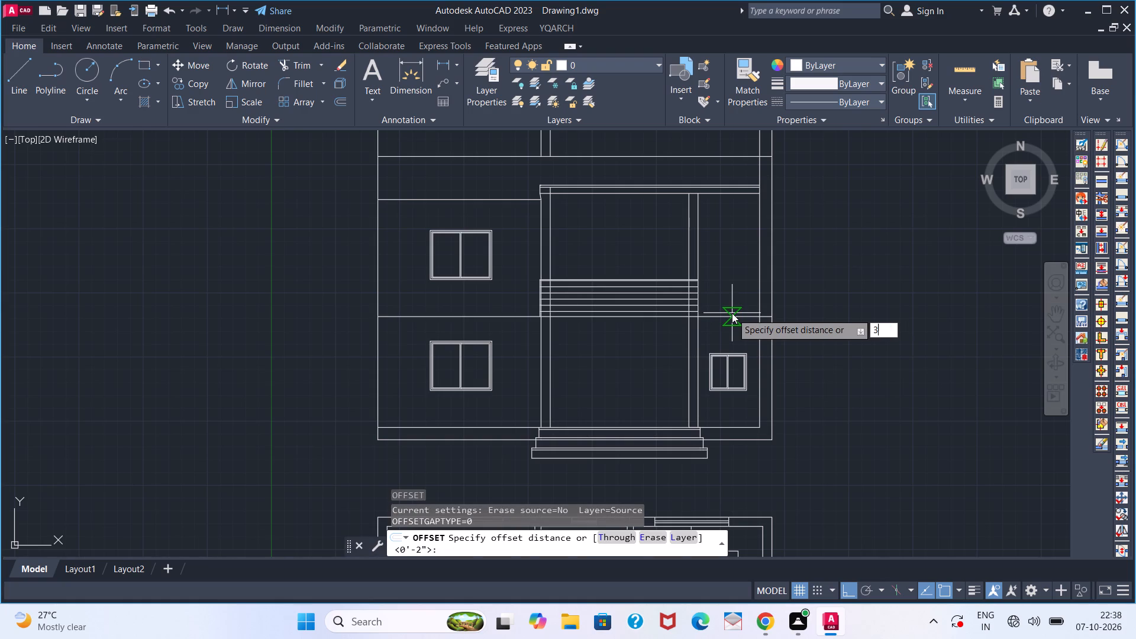
pyautogui.press("'")
pyautogui.press('Return')
pyautogui.click(732, 313)
pyautogui.click(734, 292)
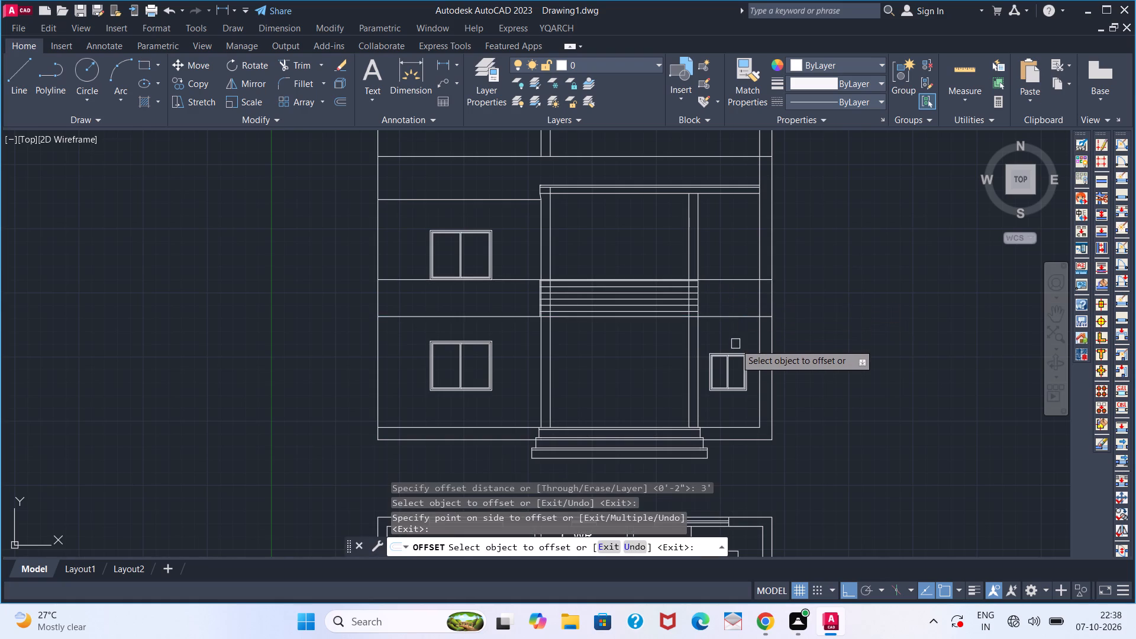
pyautogui.click(735, 349)
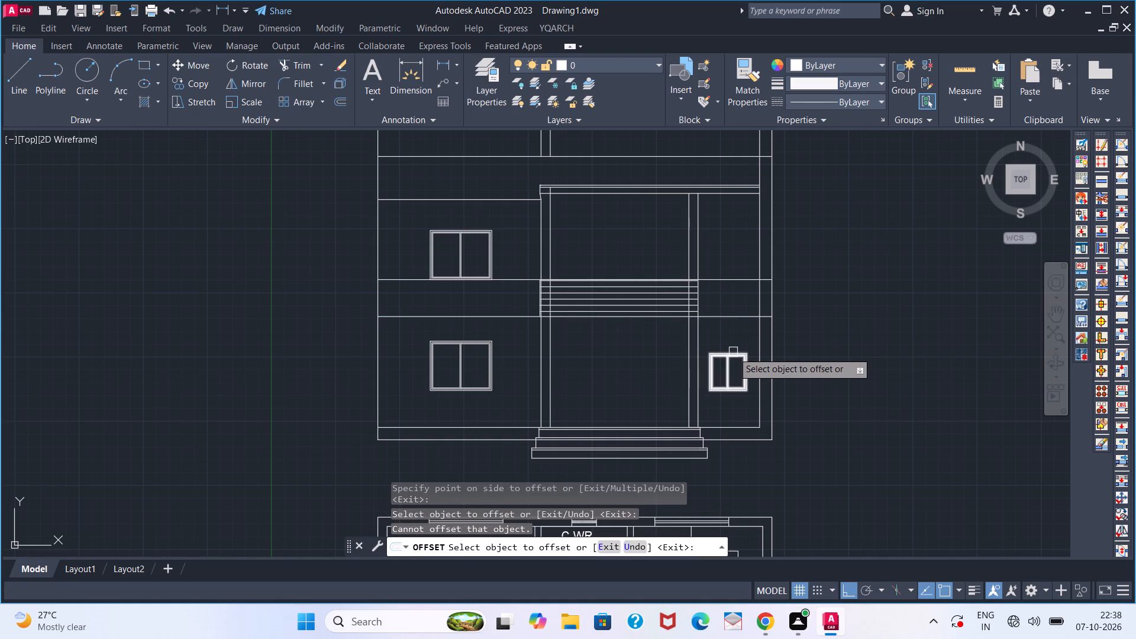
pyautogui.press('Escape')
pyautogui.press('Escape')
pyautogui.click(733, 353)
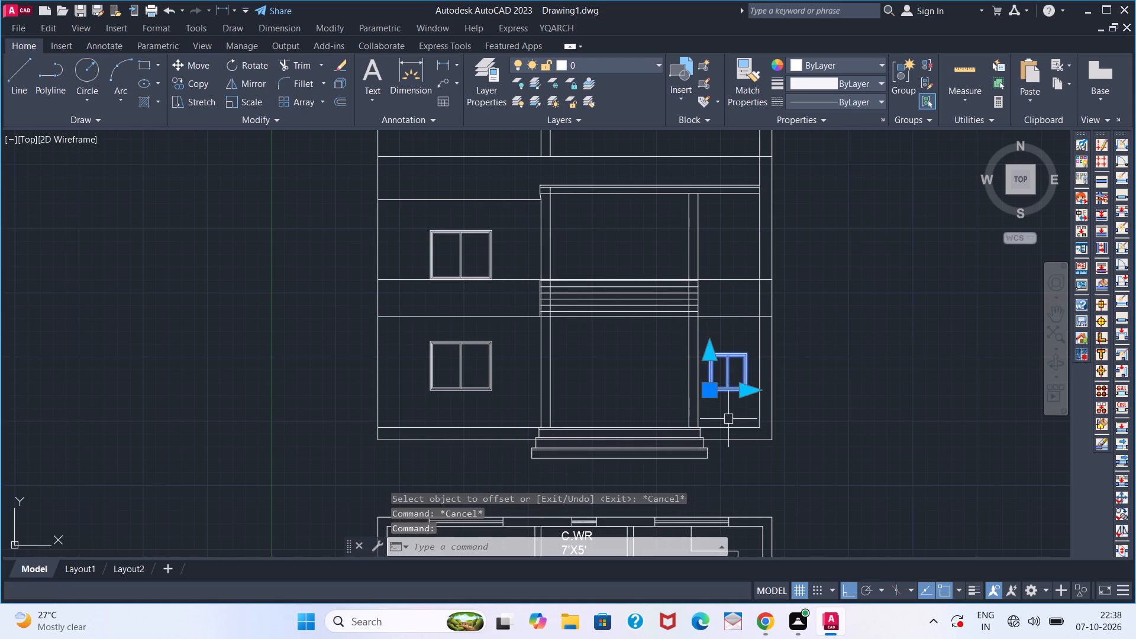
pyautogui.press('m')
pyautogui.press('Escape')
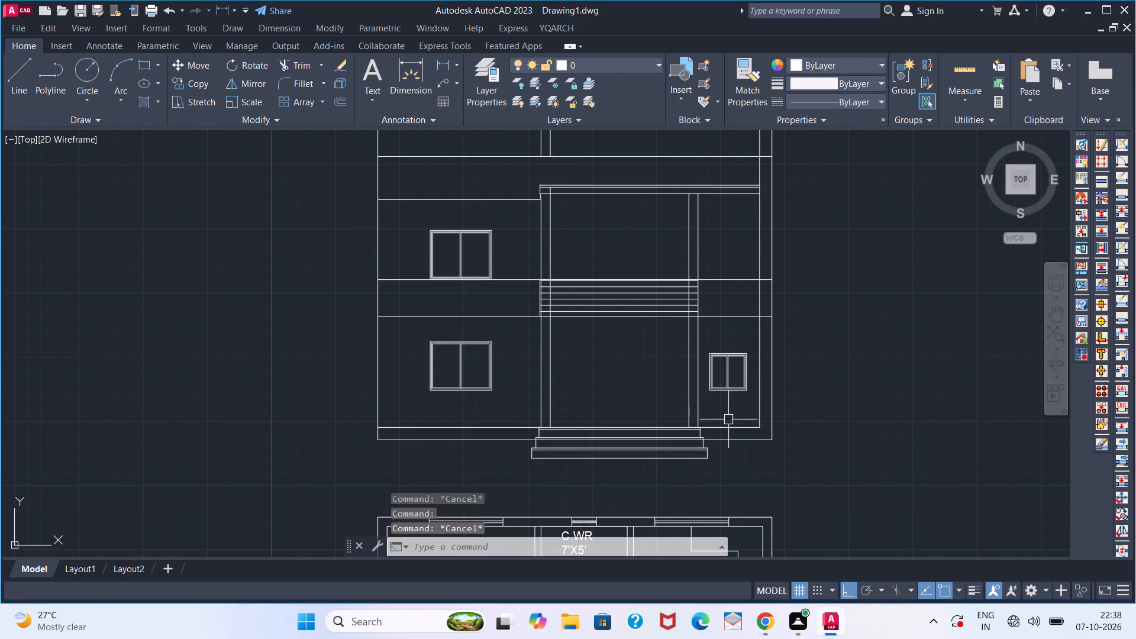
# Copy the ground-floor window right of the right-hand column straight up 9', its base on the line offset above the first-floor line.
pyautogui.click(735, 397)
pyautogui.click(724, 383)
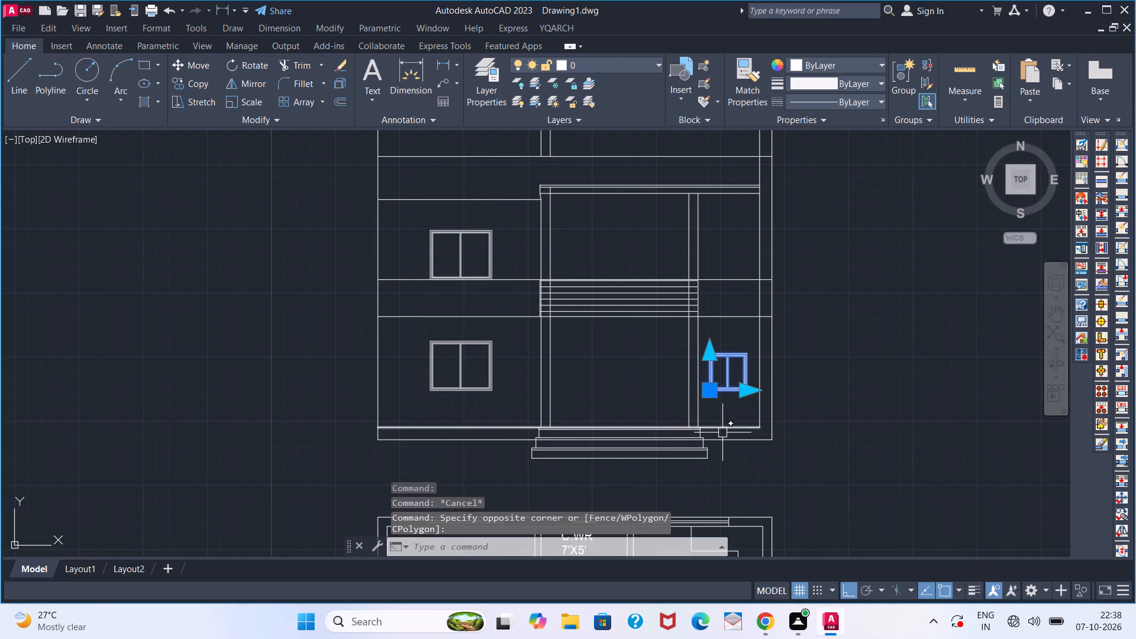
pyautogui.write('CO')
pyautogui.press('Return')
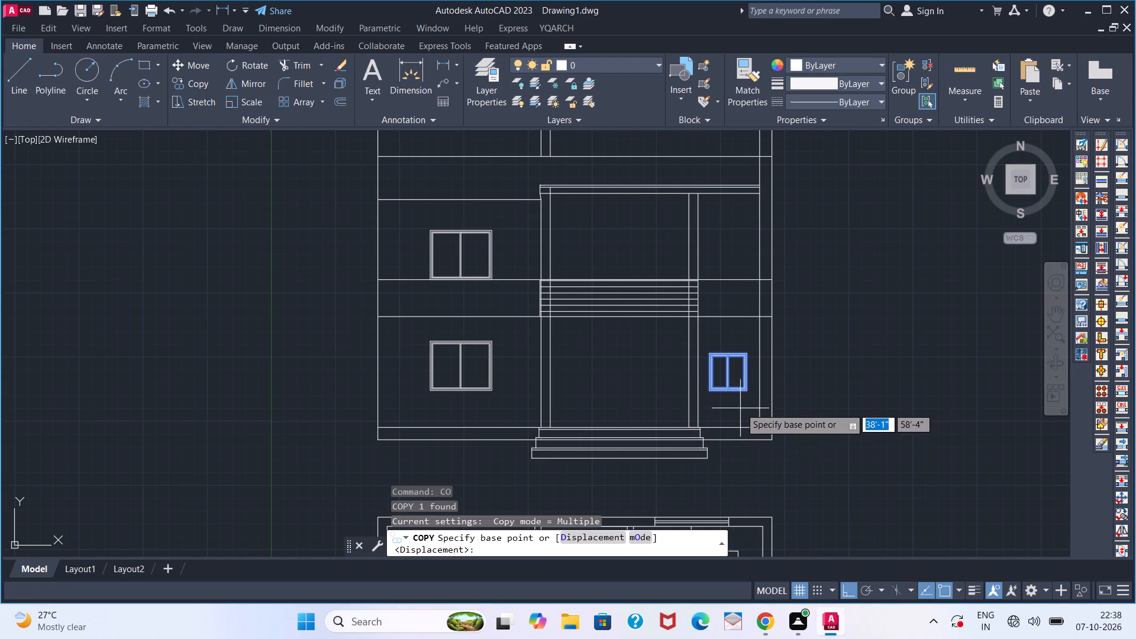
pyautogui.scroll(2, 745, 399)
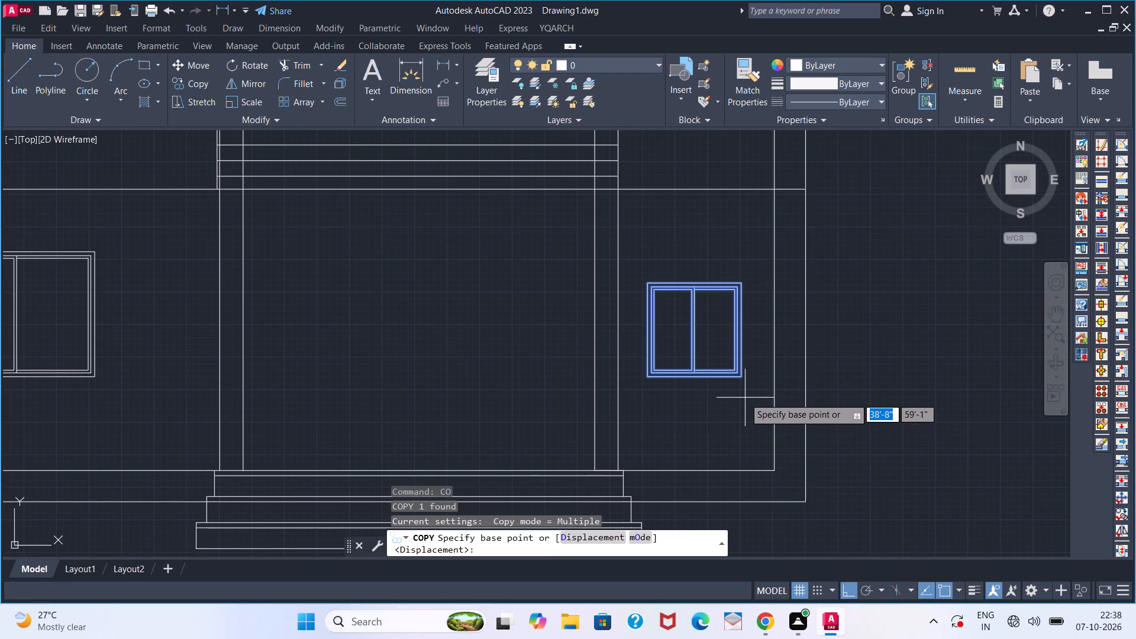
pyautogui.click(737, 384)
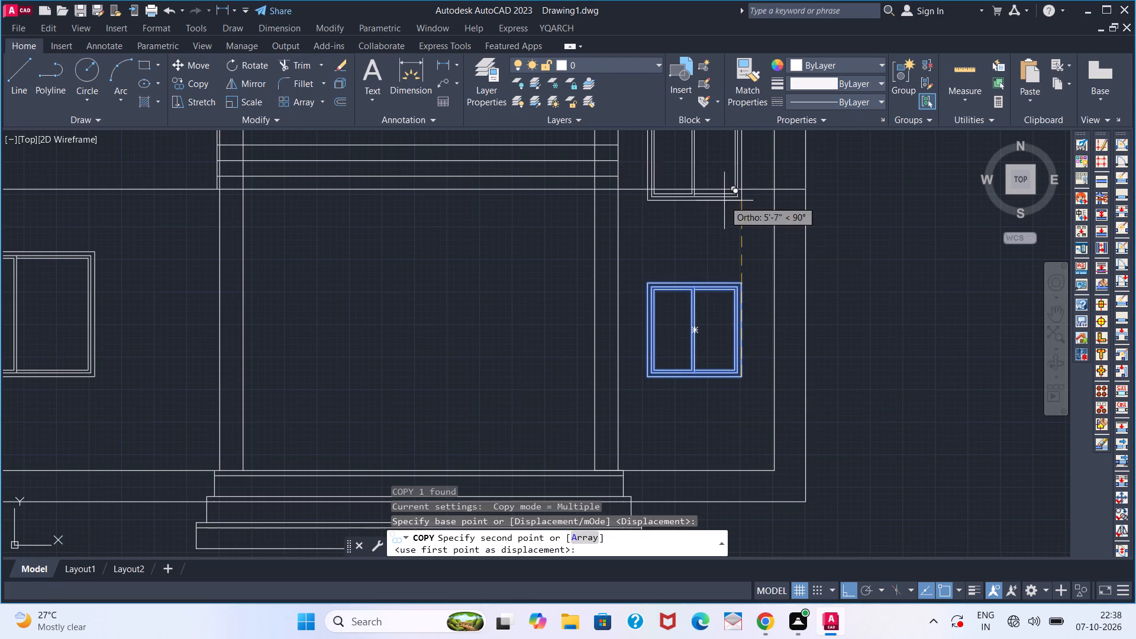
pyautogui.moveTo(724, 201); pyautogui.dragTo(716, 440, button='middle')
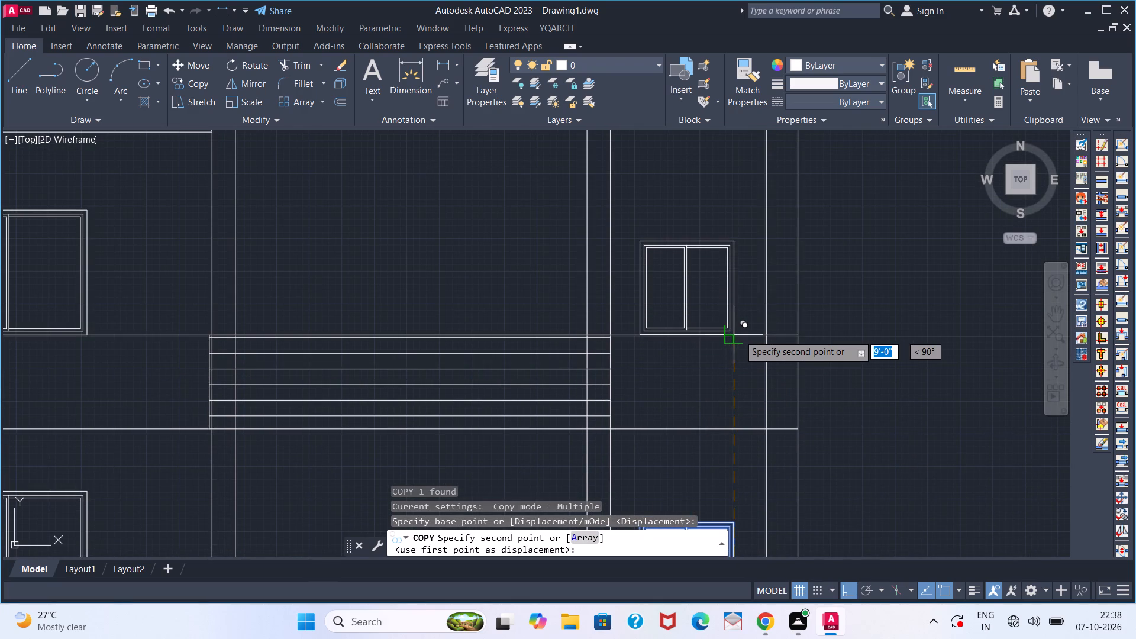
pyautogui.click(739, 335)
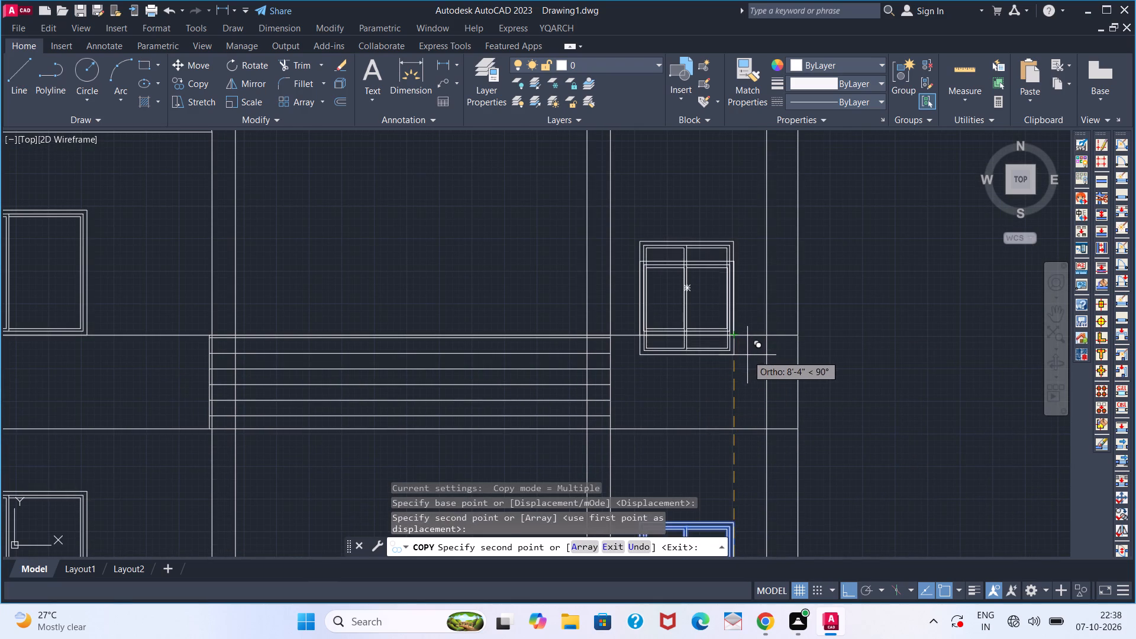
pyautogui.press('Escape')
# Delete the guide line running along the base of the copied first-floor window.
pyautogui.click(750, 337)
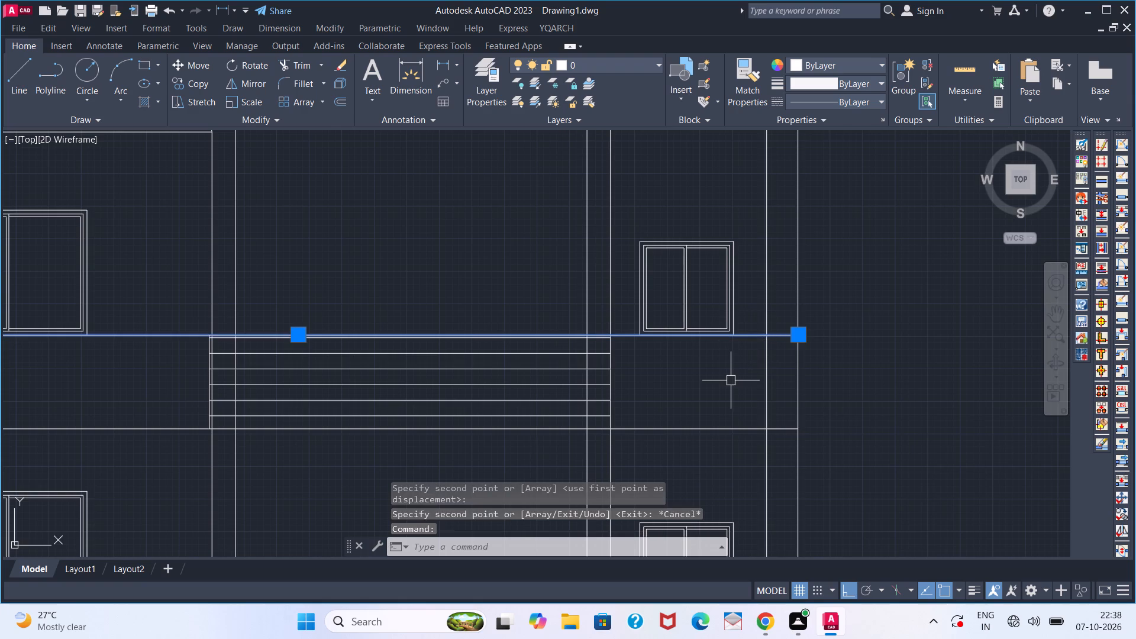
pyautogui.press('Delete')
# Examine the whole elevation with its four windows and the floor plan below it.
pyautogui.scroll(-2, 729, 383)
pyautogui.moveTo(691, 406); pyautogui.dragTo(704, 402, button='middle')
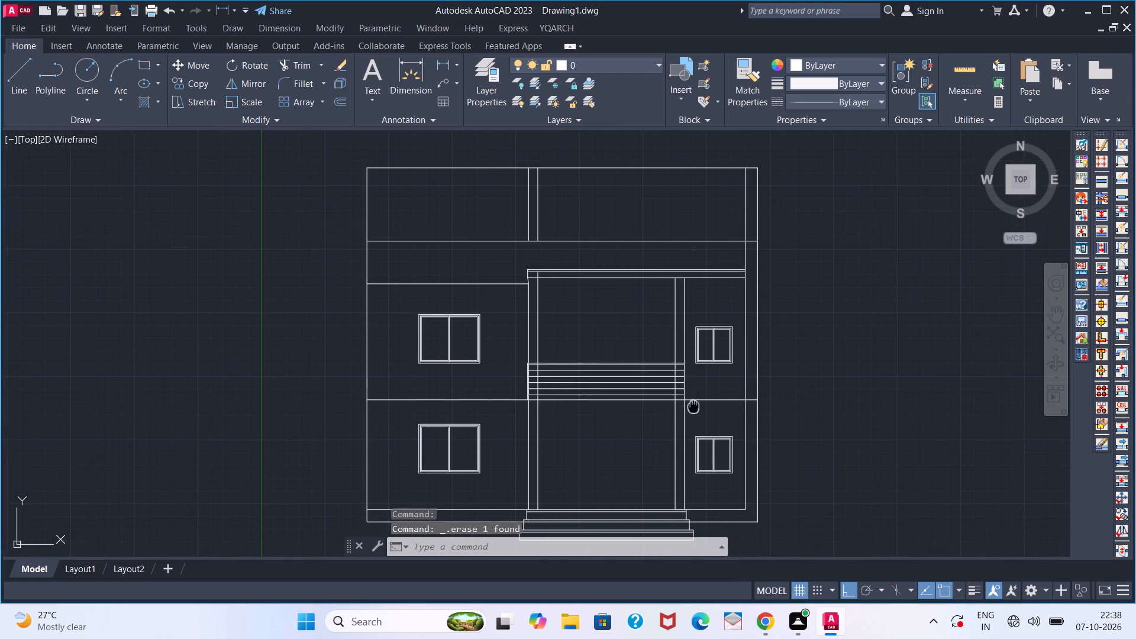
pyautogui.moveTo(704, 402); pyautogui.dragTo(801, 356, button='middle')
pyautogui.moveTo(751, 378); pyautogui.dragTo(768, 422, button='middle')
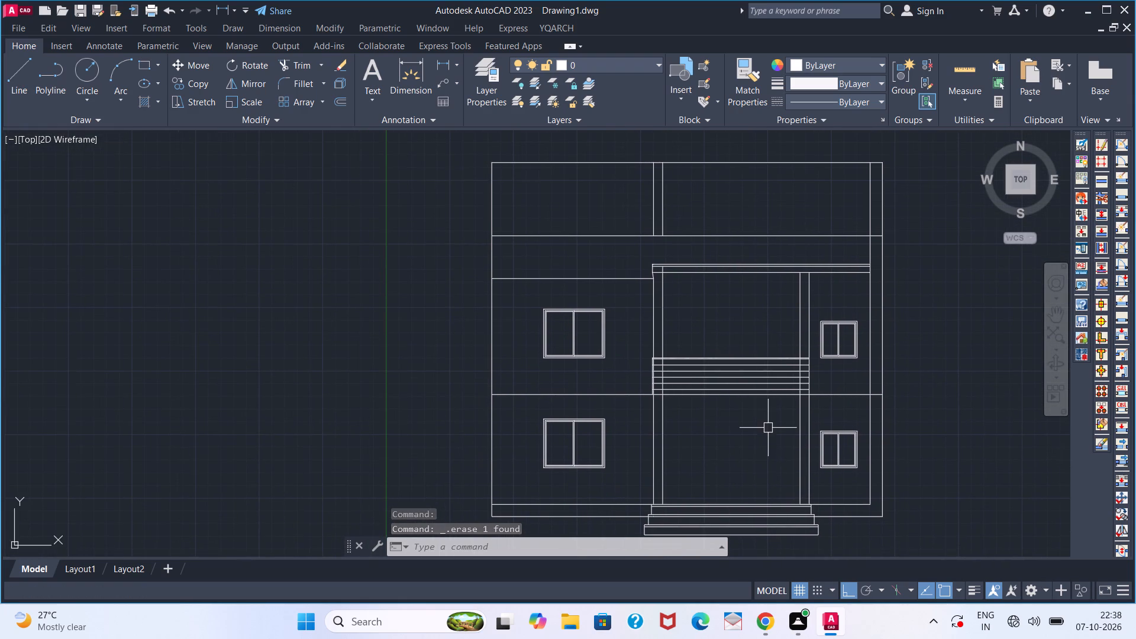
pyautogui.scroll(-1, 749, 459)
pyautogui.moveTo(747, 459); pyautogui.dragTo(768, 402, button='middle')
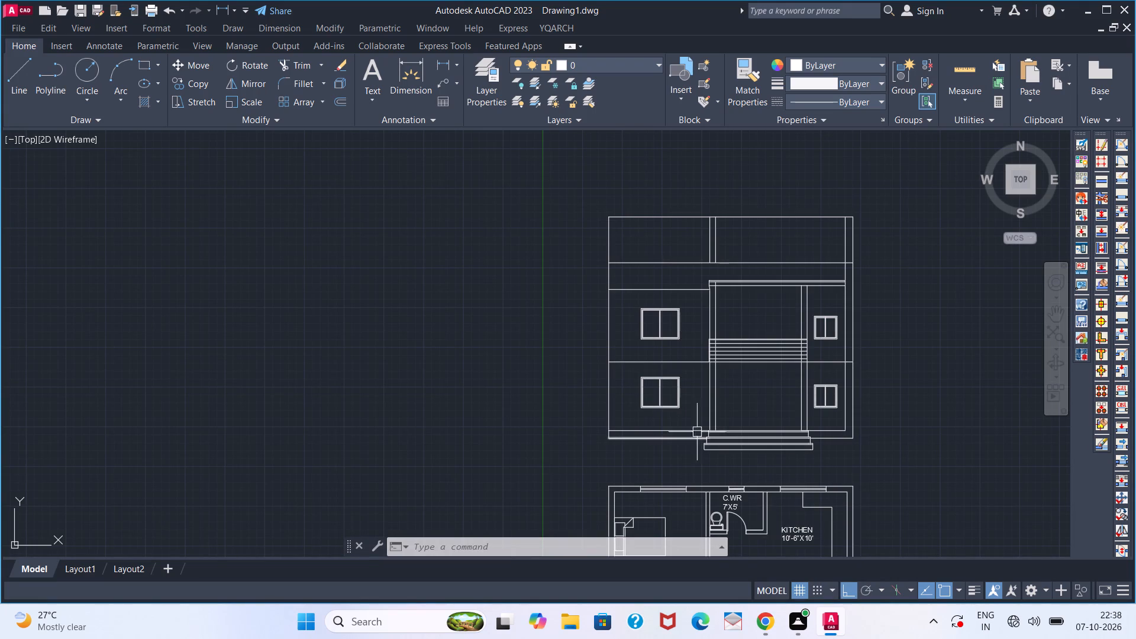
pyautogui.scroll(-2, 748, 403)
pyautogui.scroll(1, 748, 403)
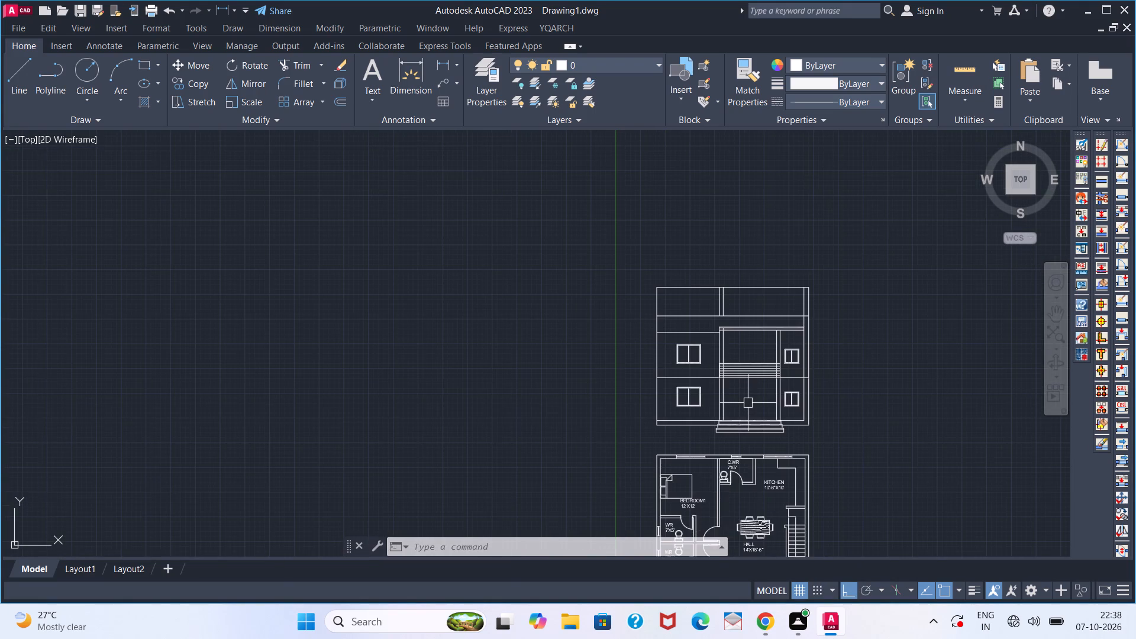
pyautogui.scroll(1, 748, 403)
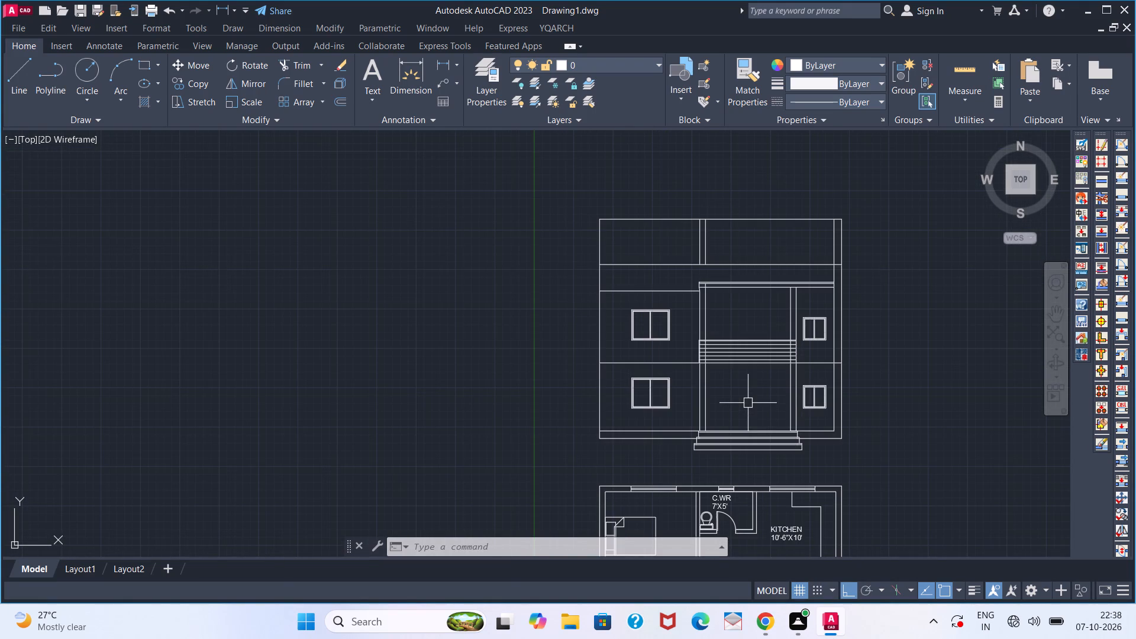
pyautogui.scroll(1, 767, 340)
pyautogui.scroll(-1, 766, 336)
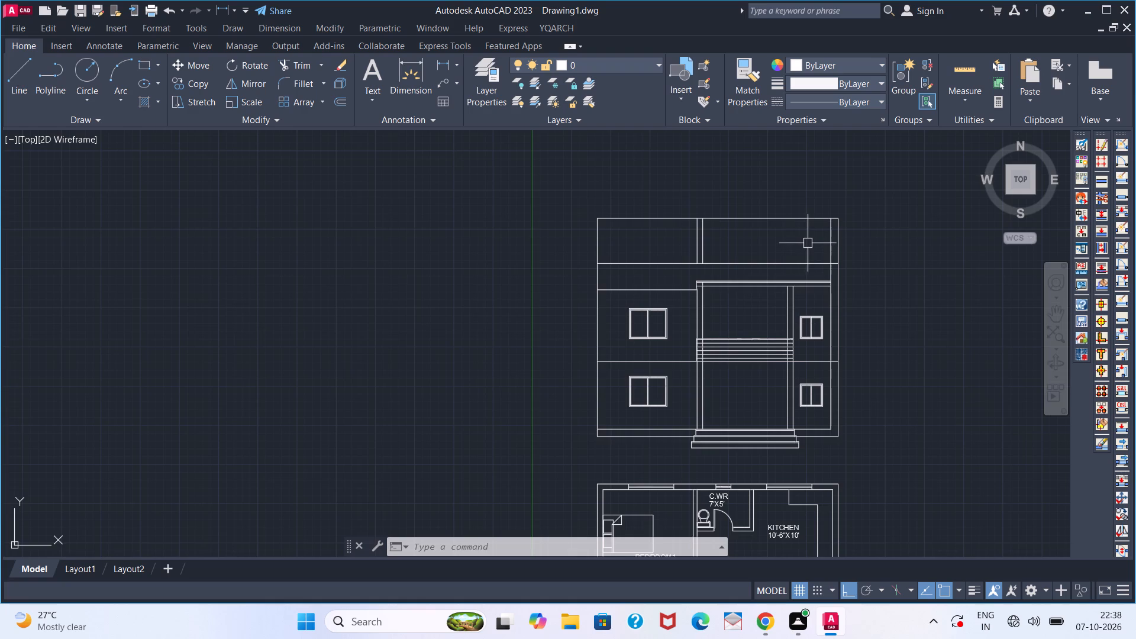
pyautogui.moveTo(808, 246); pyautogui.dragTo(788, 271, button='middle')
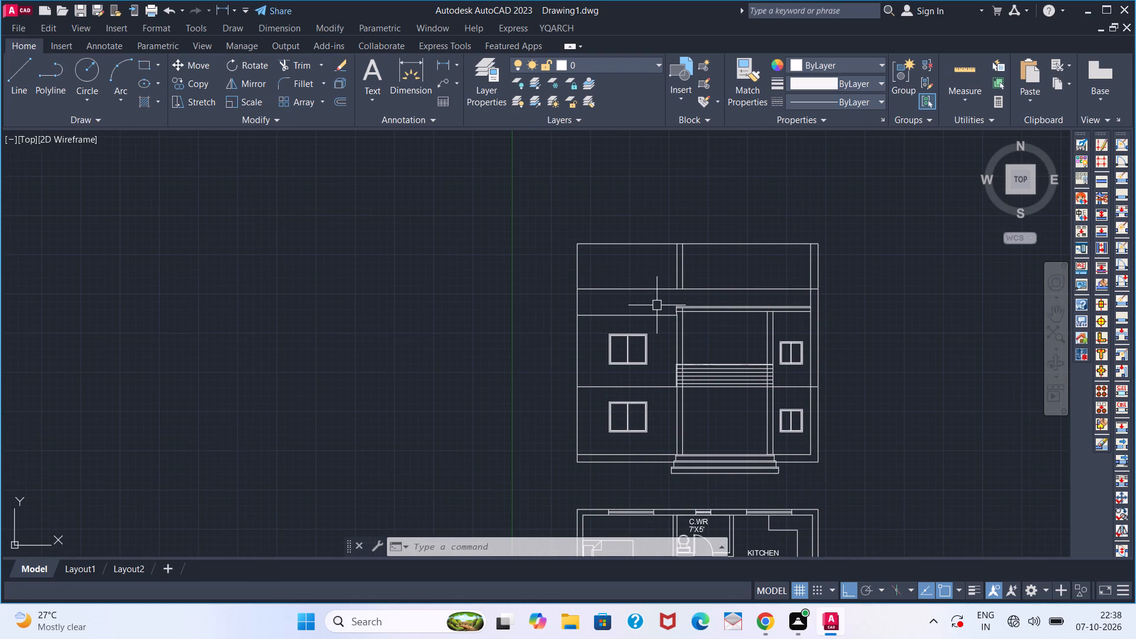
# Trim away the right wall's inner line within the topmost band, above the roof line.
pyautogui.scroll(1, 675, 296)
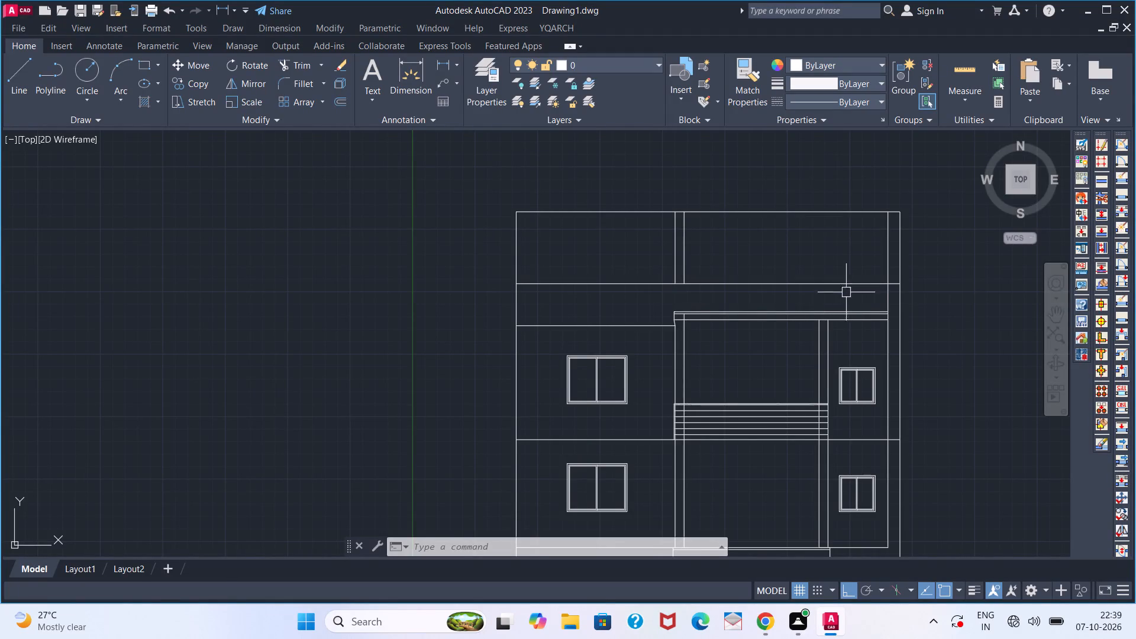
pyautogui.scroll(1, 887, 302)
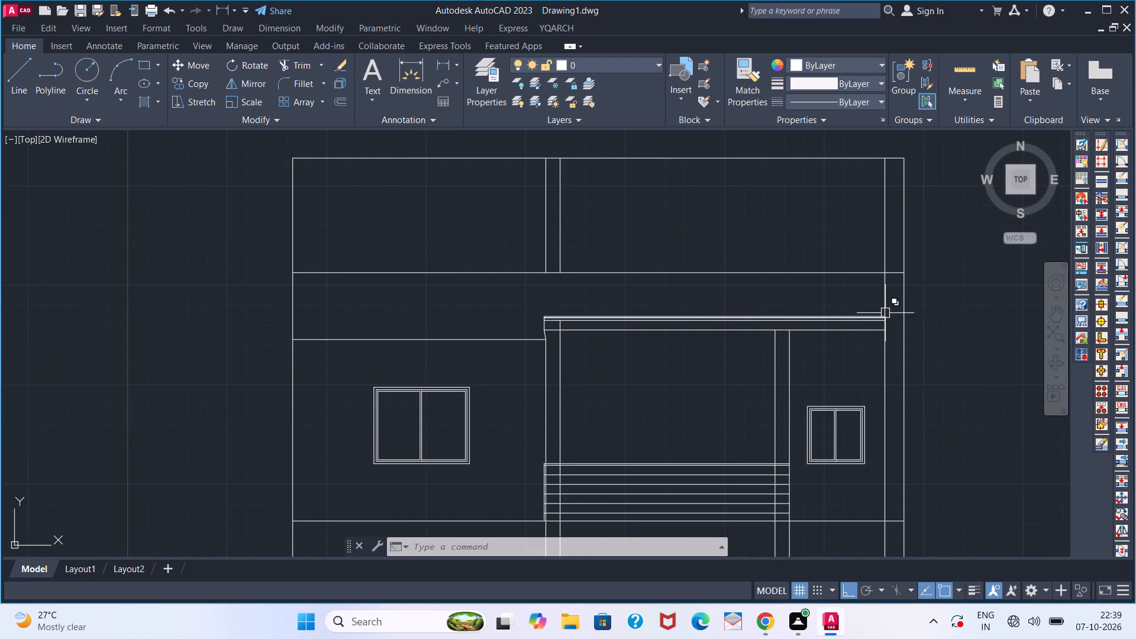
pyautogui.scroll(1, 885, 313)
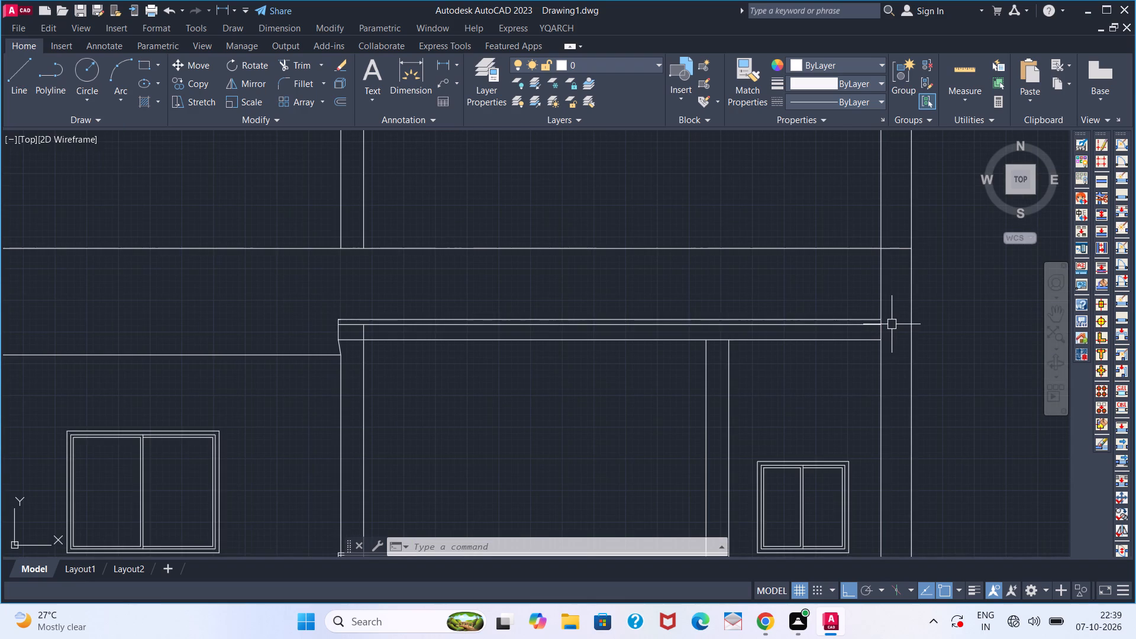
pyautogui.scroll(-2, 892, 324)
pyautogui.scroll(1, 841, 322)
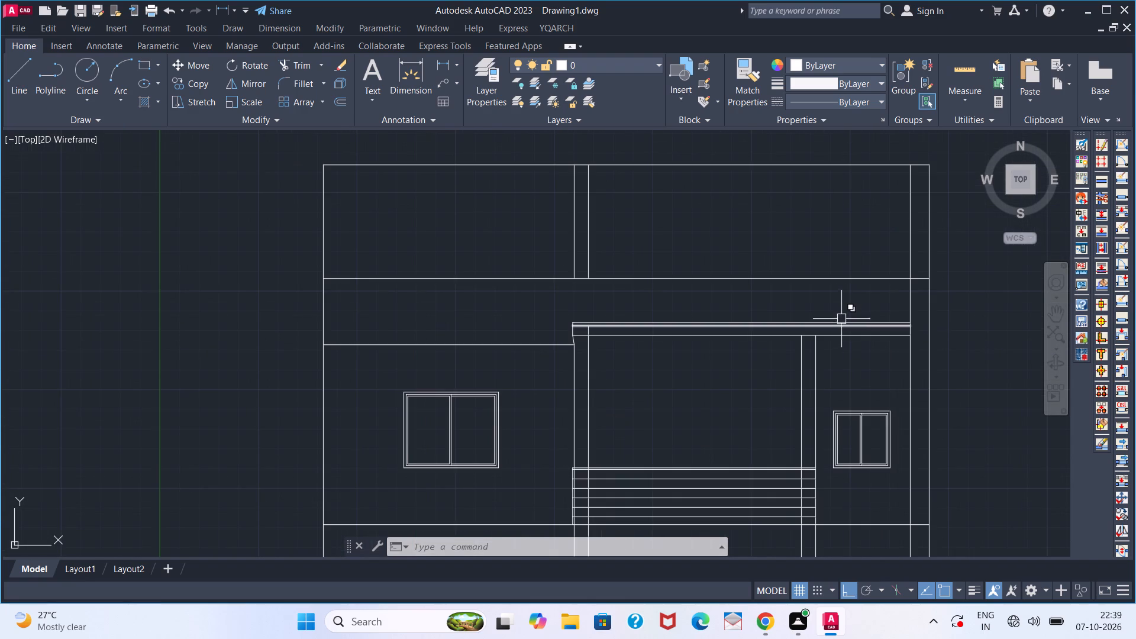
pyautogui.write('TR')
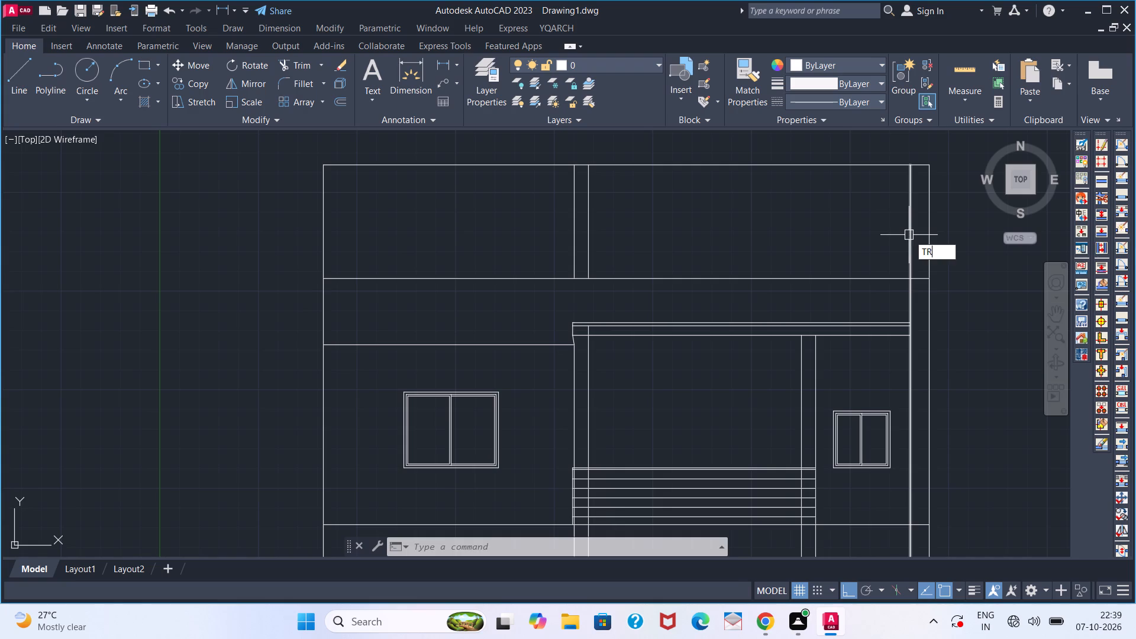
pyautogui.press('space')
pyautogui.click(909, 236)
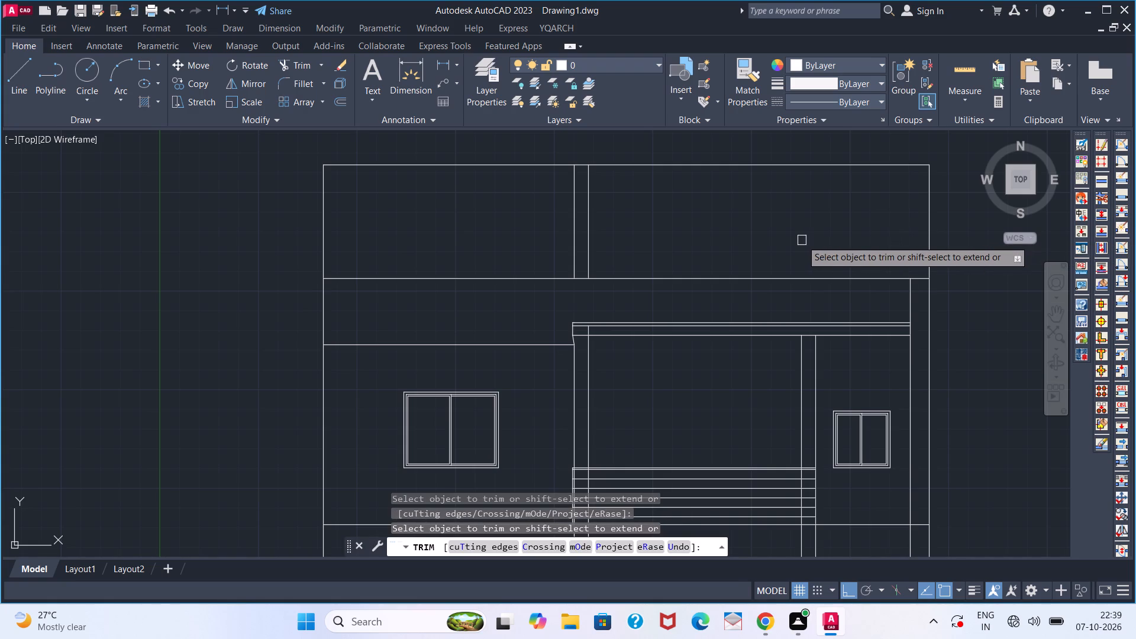
pyautogui.scroll(-1, 802, 240)
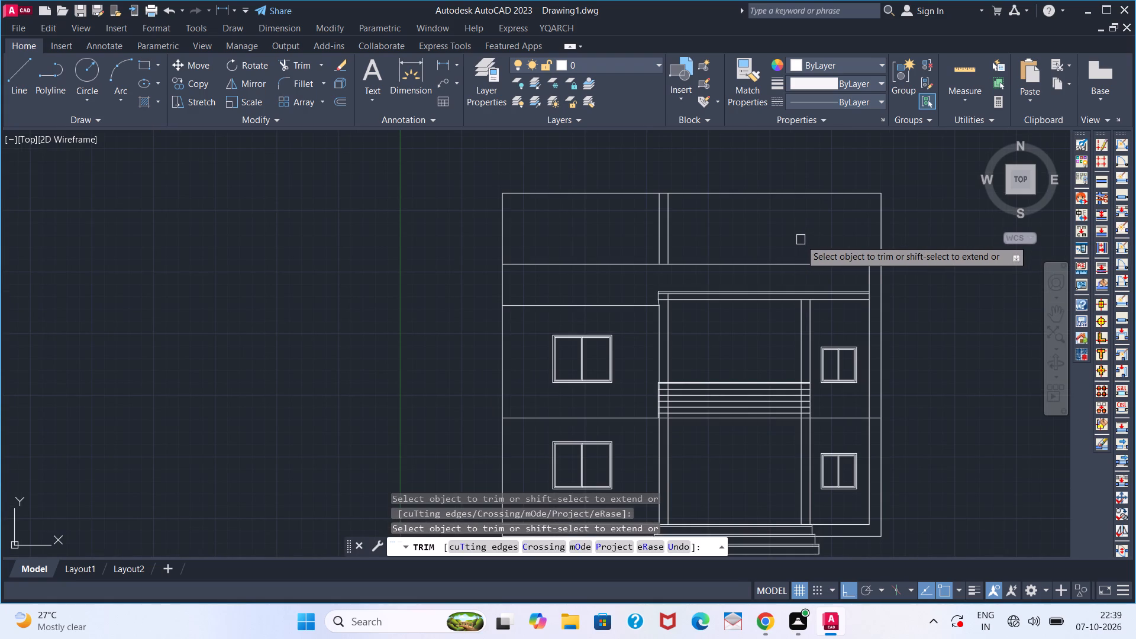
pyautogui.press('Escape')
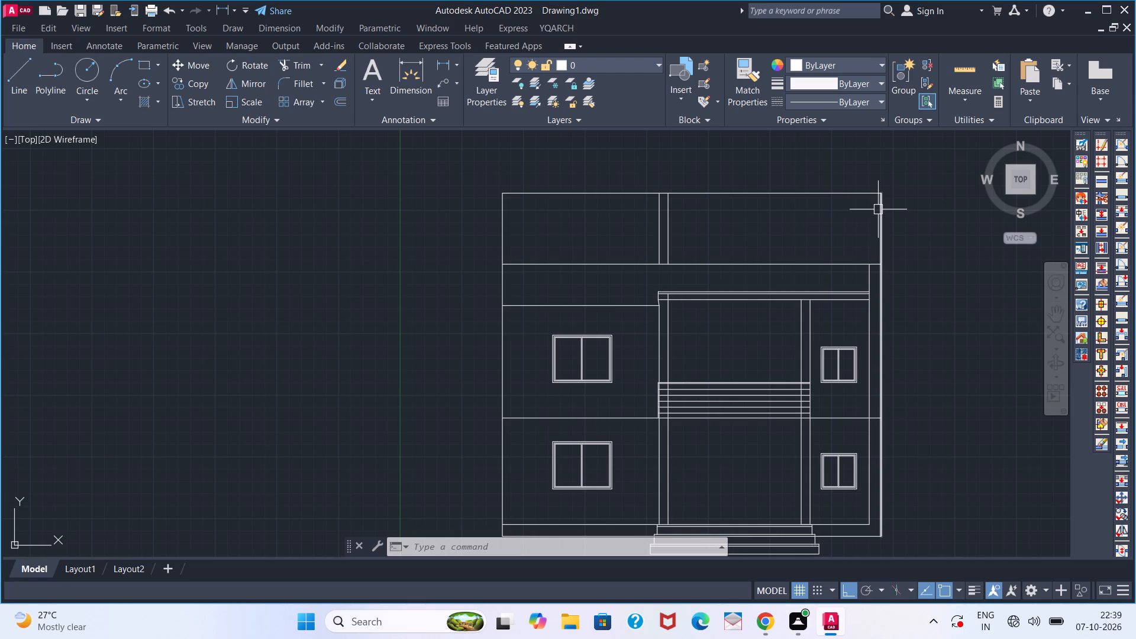
# Offset the right wall's outer line 7' inward.
pyautogui.press('o')
pyautogui.press('Return')
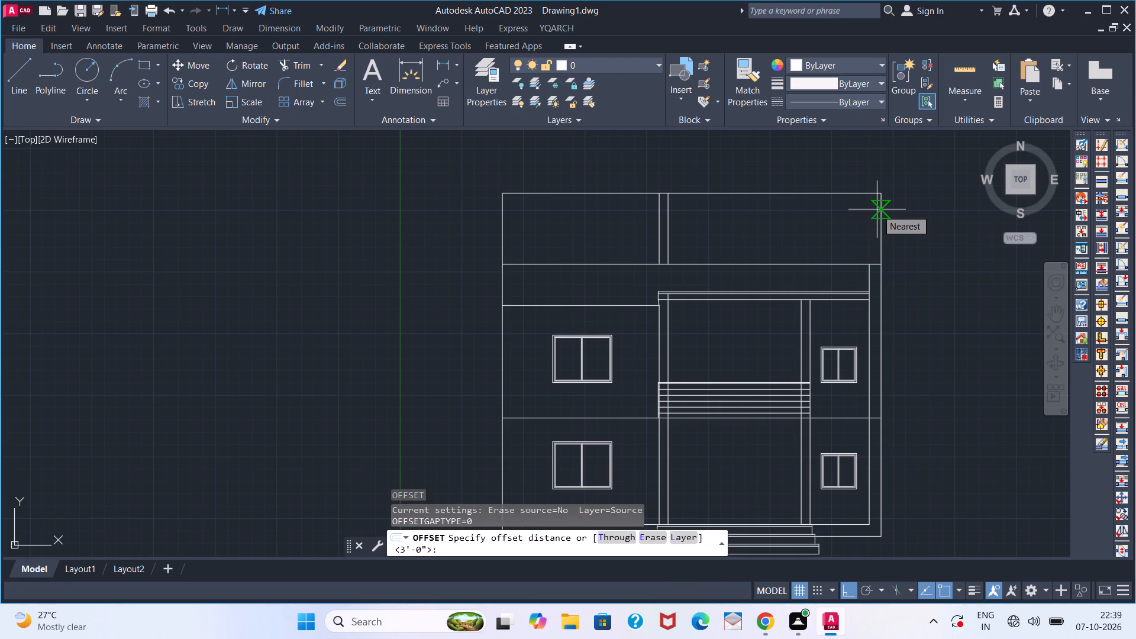
pyautogui.write("7'")
pyautogui.press('Return')
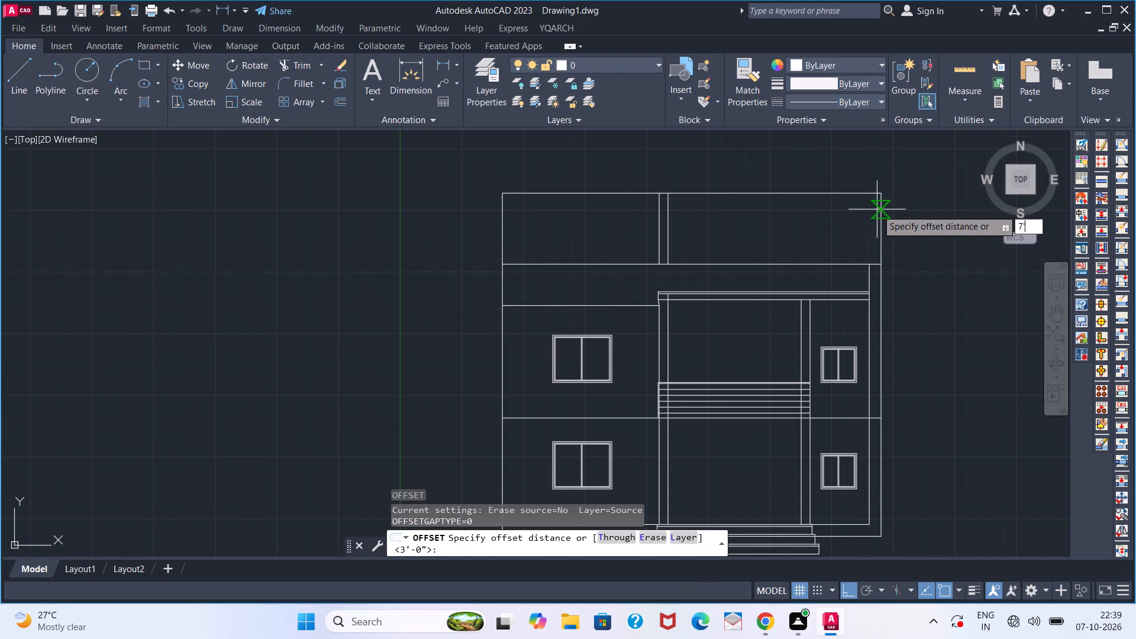
pyautogui.click(883, 218)
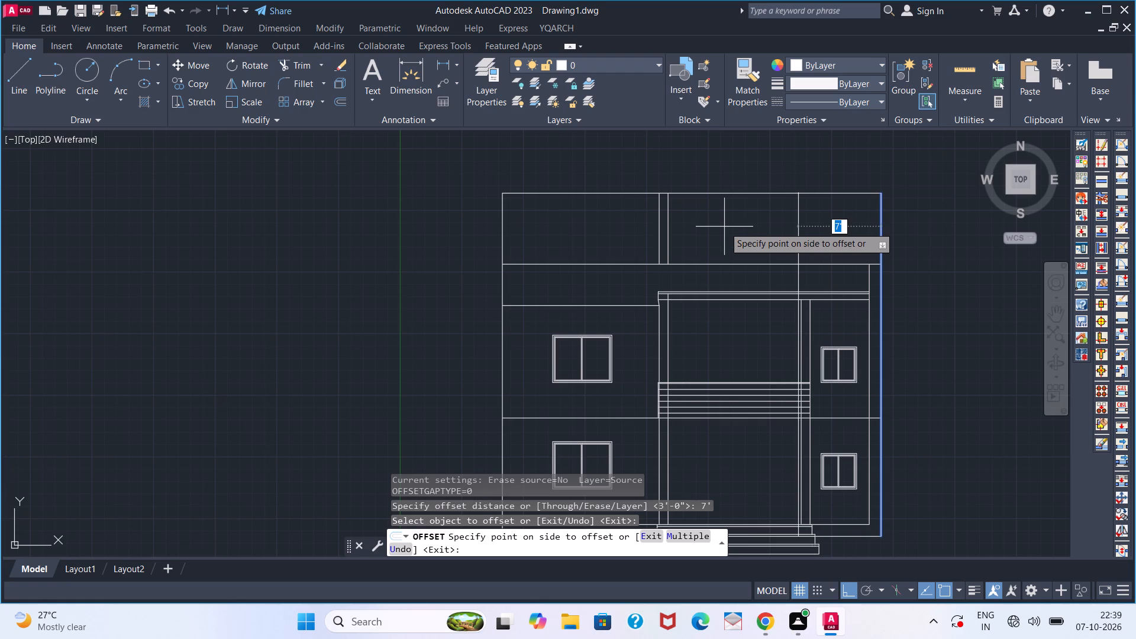
pyautogui.press('Return')
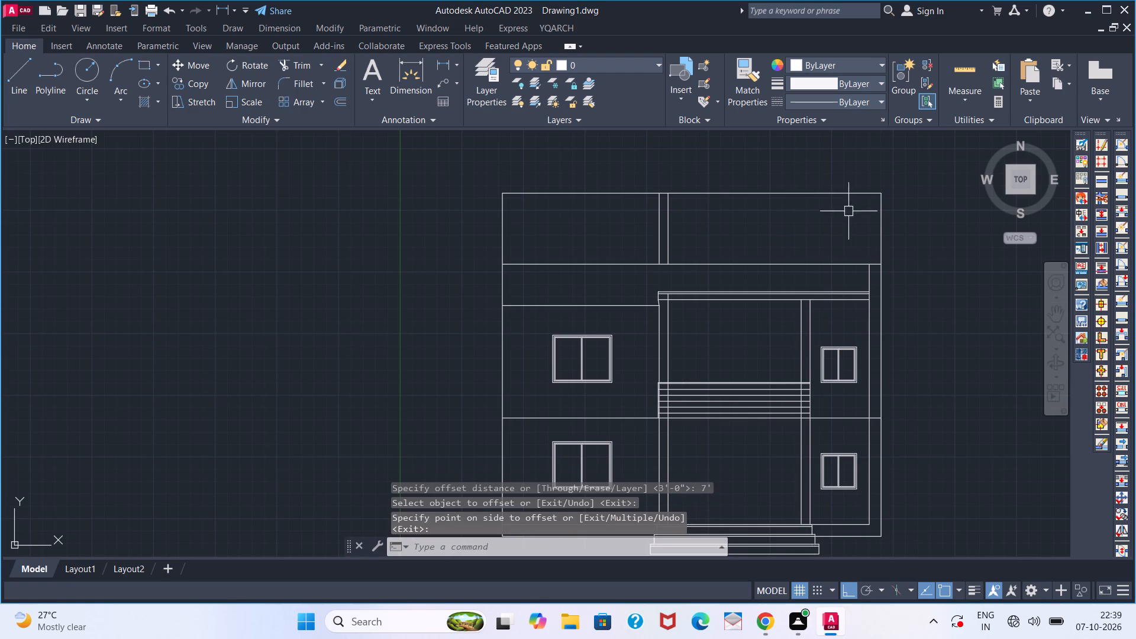
pyautogui.press('Return')
pyautogui.press('Return')
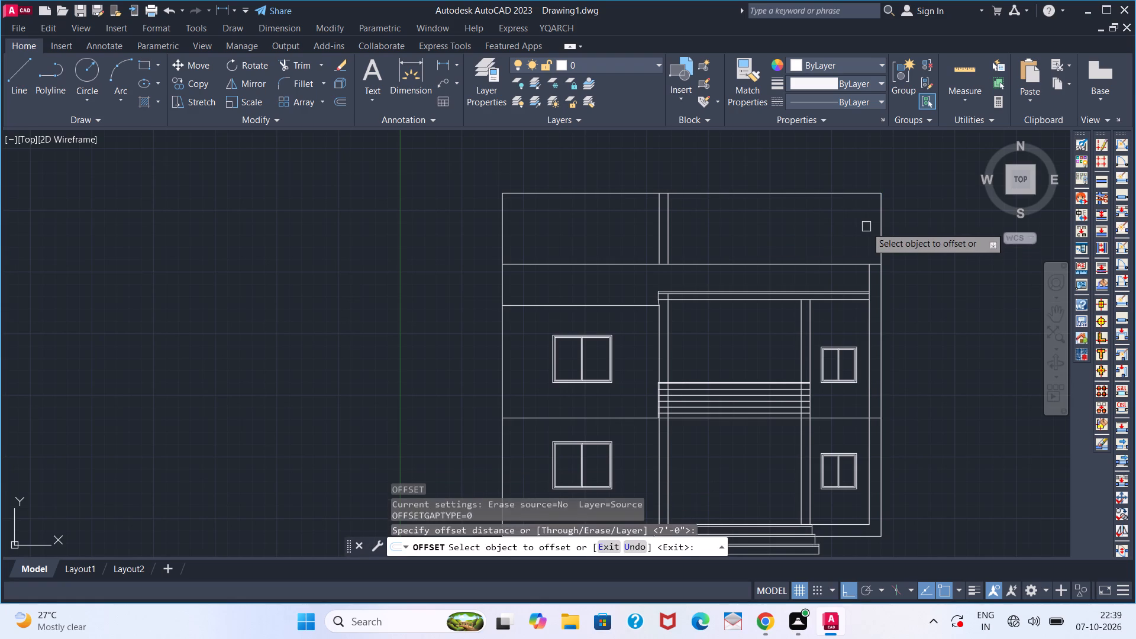
pyautogui.click(880, 226)
pyautogui.click(798, 234)
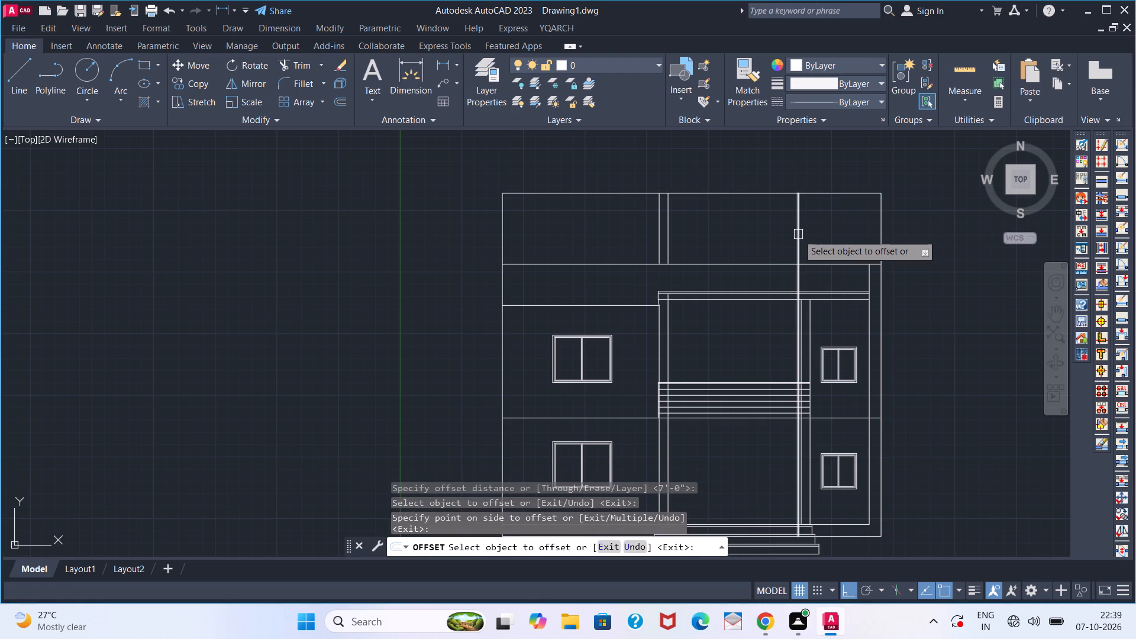
pyautogui.press('space')
# Trim the new vertical line below the topmost band and delete its leftover part beside the right-hand column.
pyautogui.write('TR')
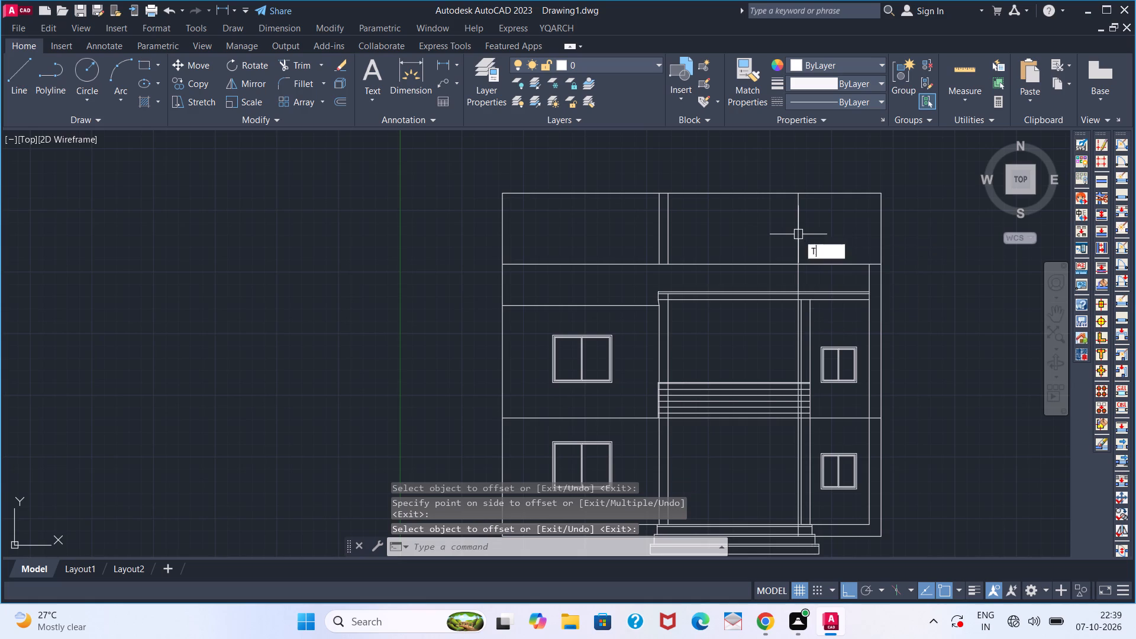
pyautogui.press('space')
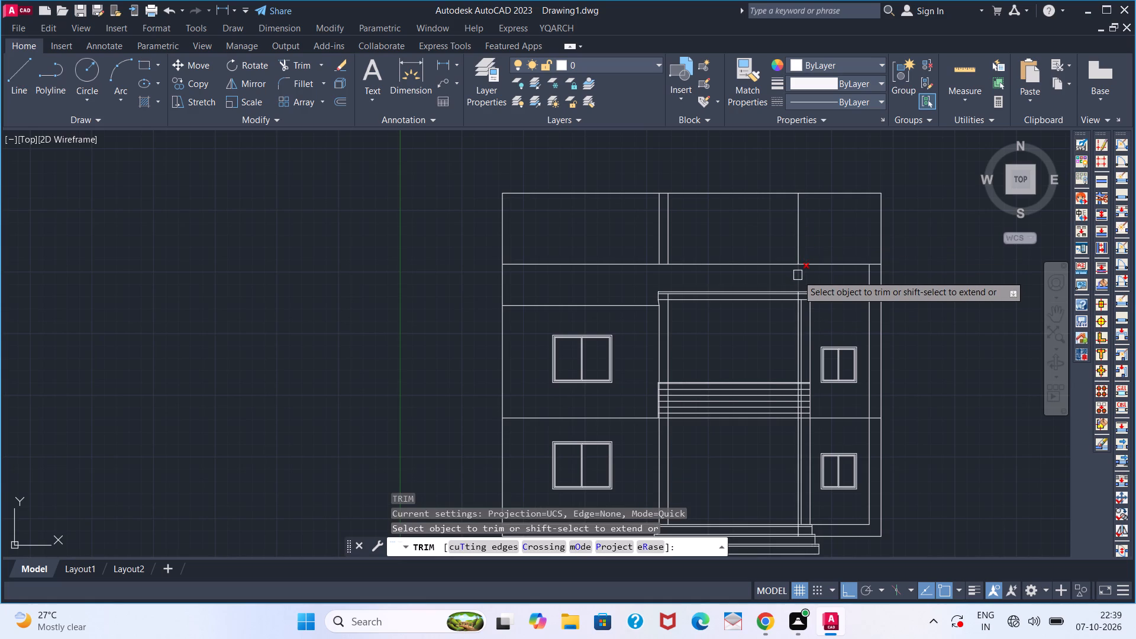
pyautogui.click(798, 275)
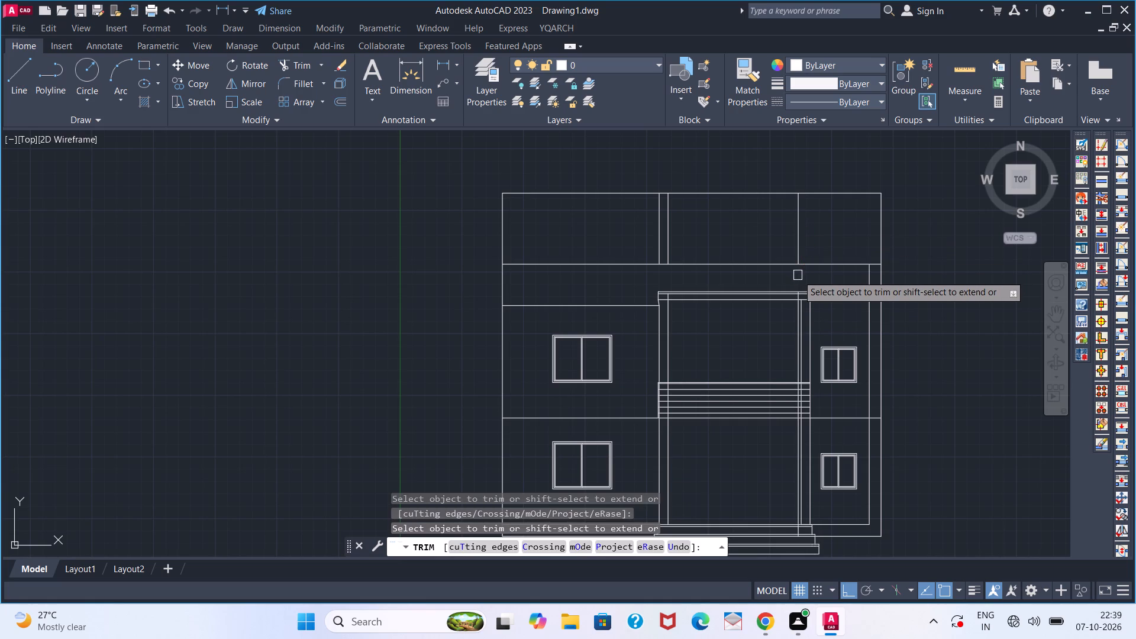
pyautogui.press('Return')
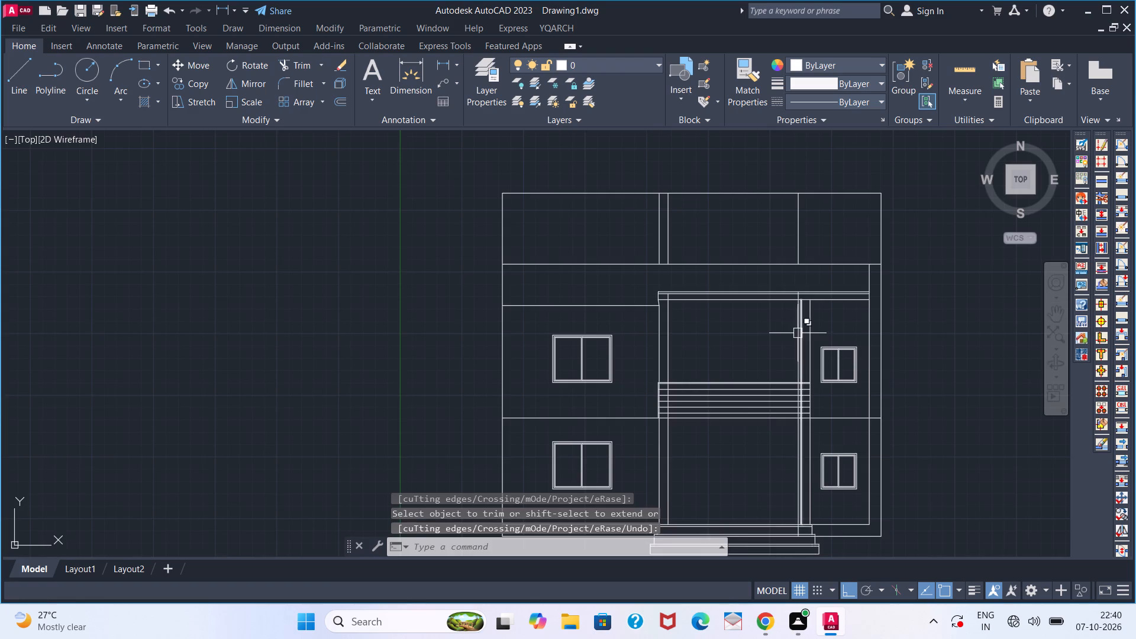
pyautogui.scroll(2, 798, 333)
pyautogui.click(792, 327)
pyautogui.press('Delete')
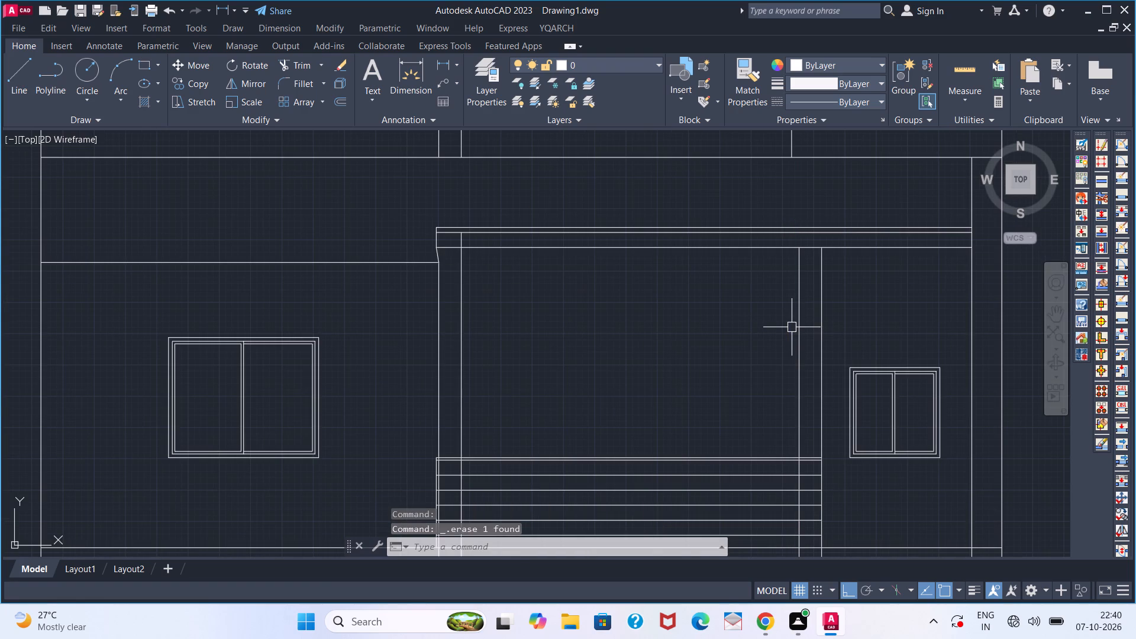
# Draw a line 2' along the roof line from the foot of the topmost band's right divider, then down to the canopy's top edge.
pyautogui.scroll(-5, 880, 177)
pyautogui.moveTo(859, 182); pyautogui.dragTo(849, 199, button='middle')
pyautogui.middleClick(848, 200)
pyautogui.middleClick(848, 200)
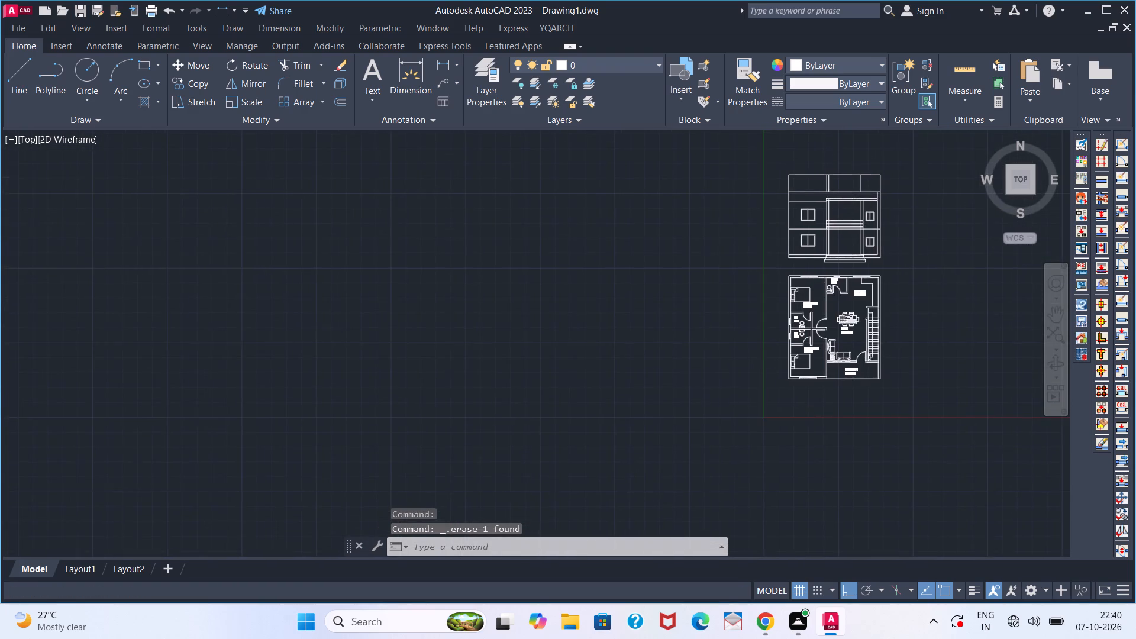
pyautogui.moveTo(563, 196); pyautogui.dragTo(587, 285, button='middle')
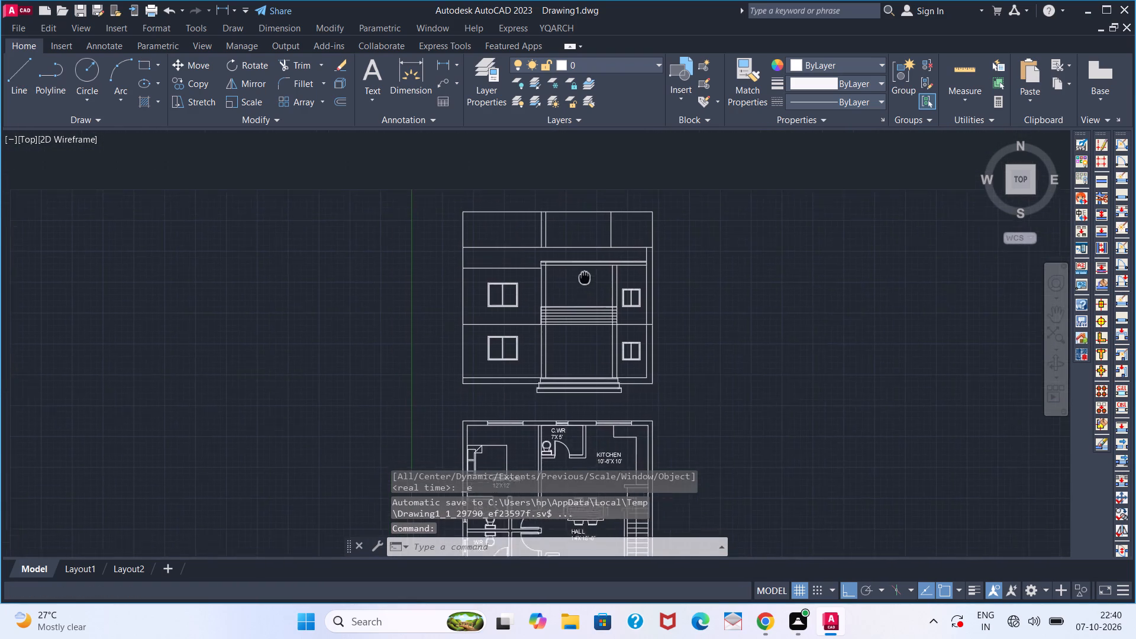
pyautogui.moveTo(587, 285); pyautogui.dragTo(588, 287, button='middle')
pyautogui.scroll(2, 637, 252)
pyautogui.moveTo(637, 226); pyautogui.dragTo(642, 264, button='middle')
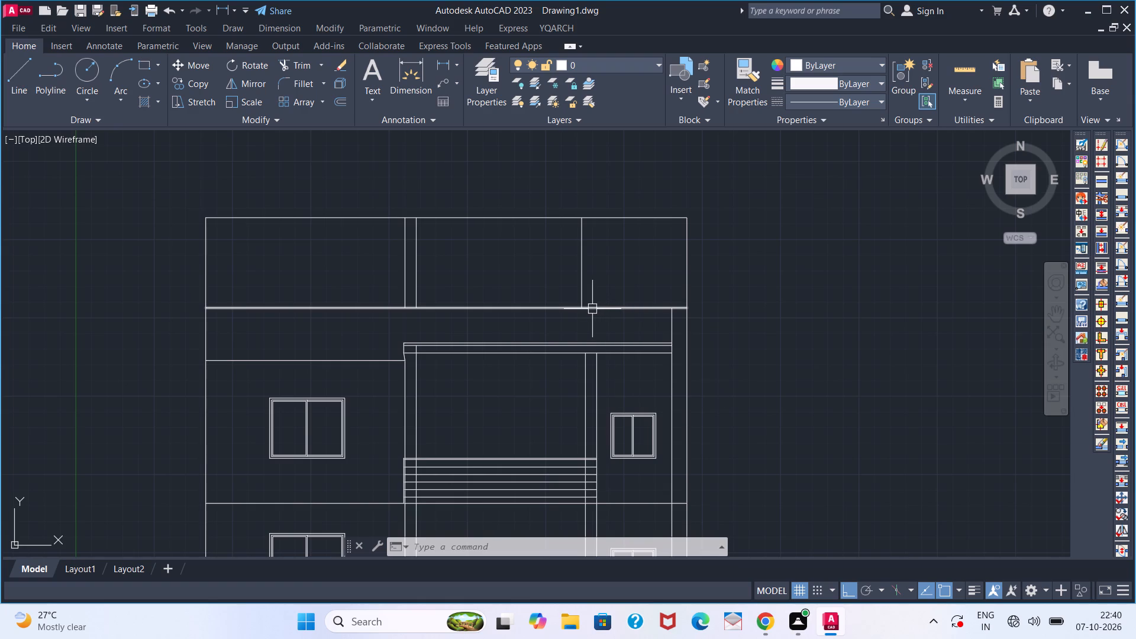
pyautogui.press('l')
pyautogui.press('Return')
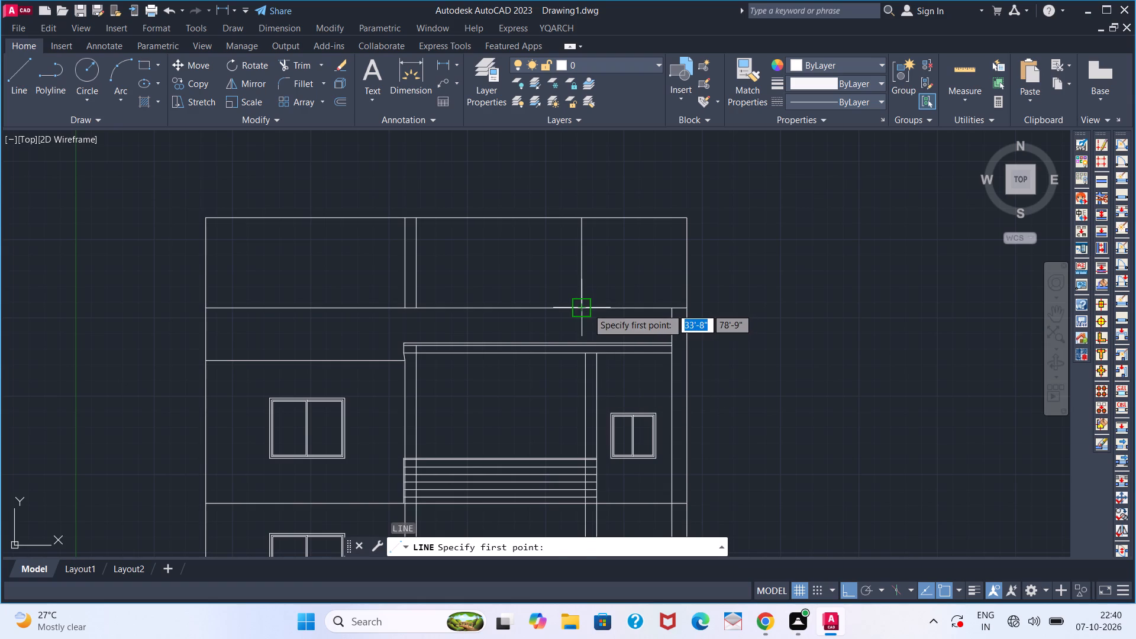
pyautogui.click(588, 308)
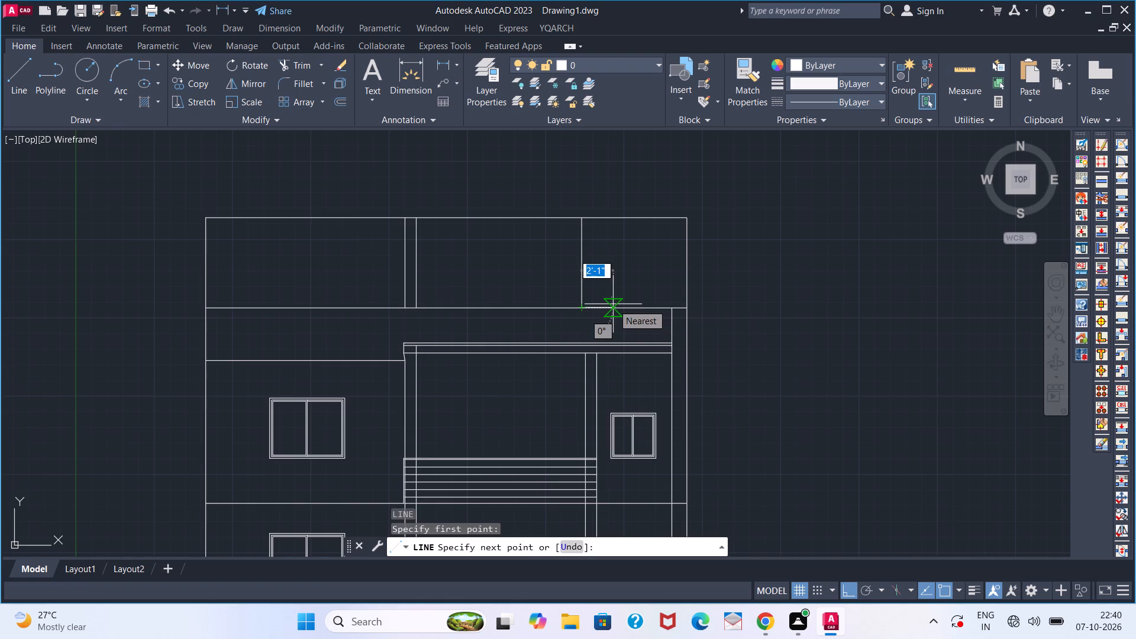
pyautogui.write("2'")
pyautogui.press('Return')
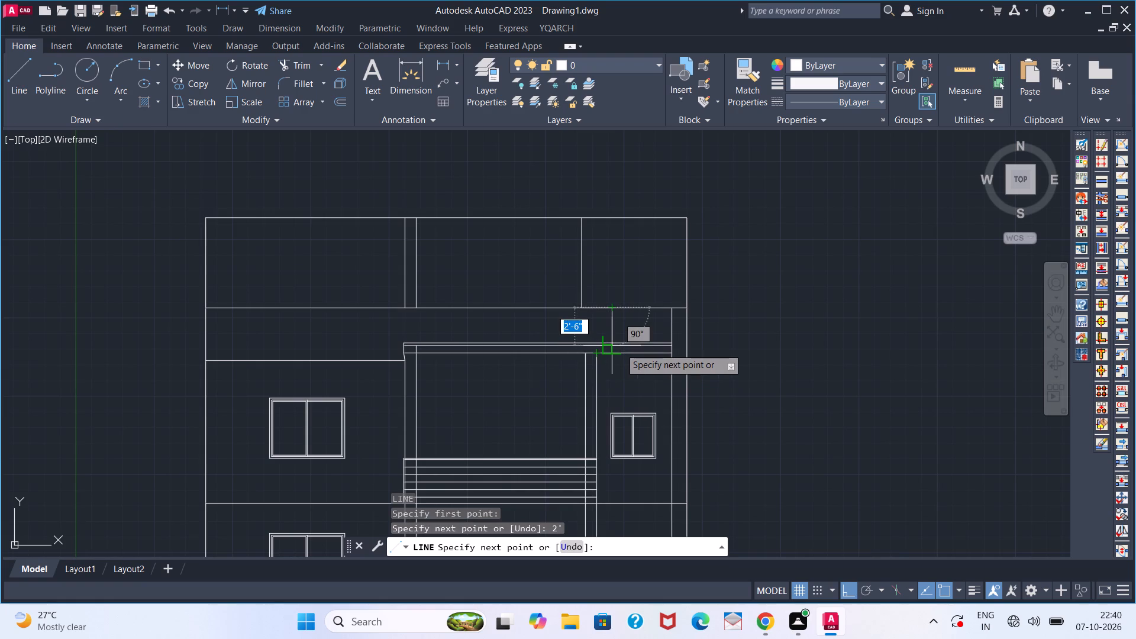
pyautogui.scroll(2, 620, 348)
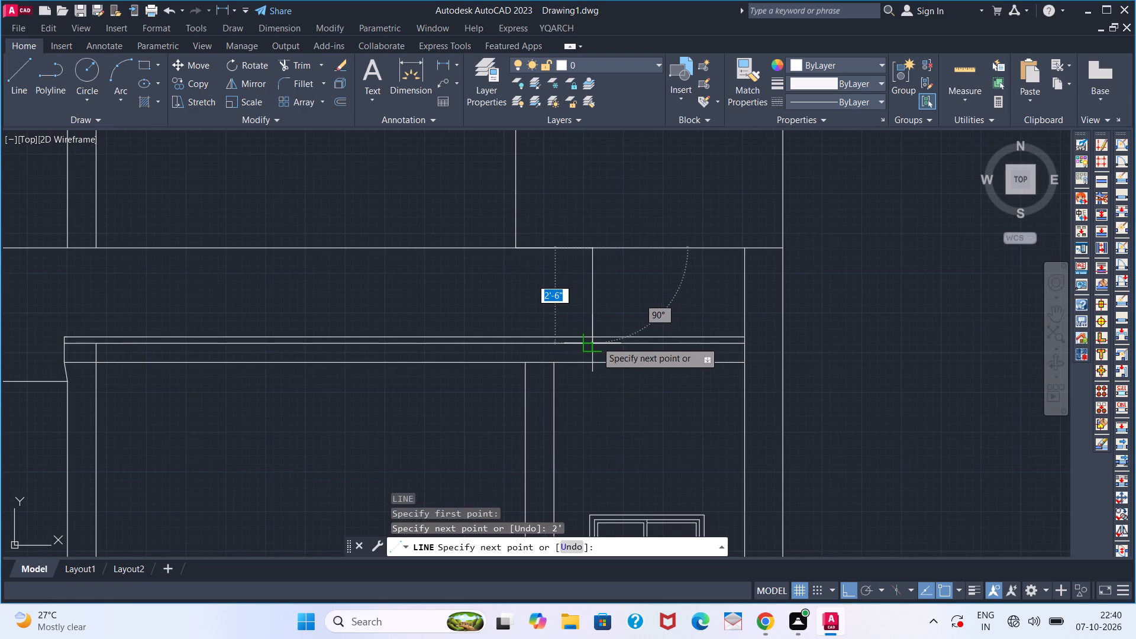
pyautogui.scroll(2, 596, 341)
pyautogui.click(586, 327)
pyautogui.scroll(-3, 586, 327)
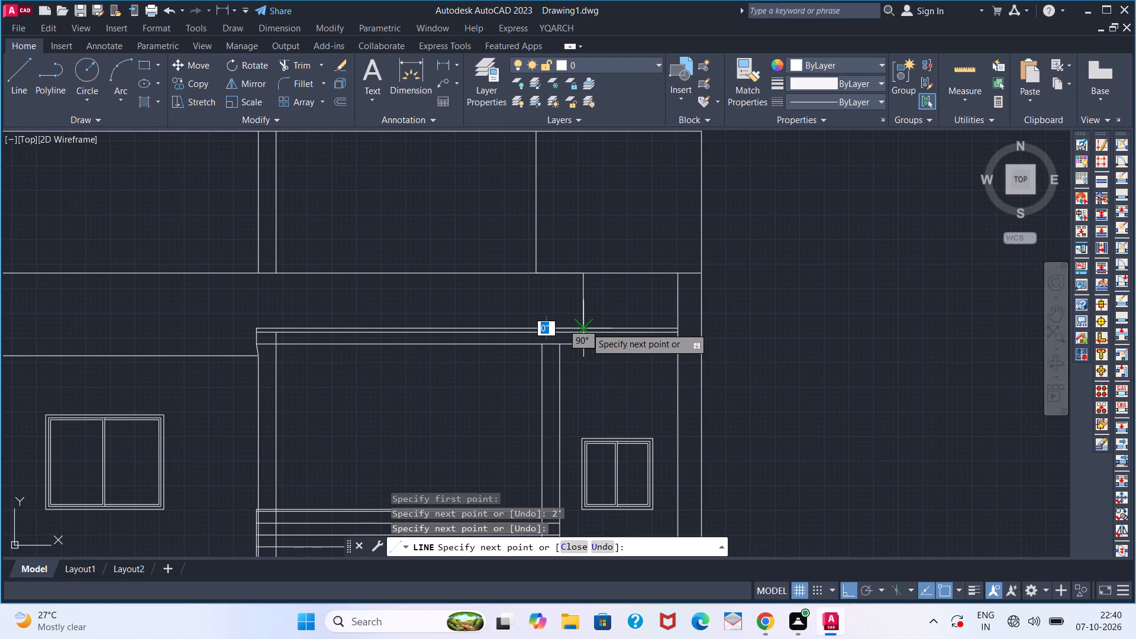
pyautogui.press('Return')
# Trim the topmost band's top line, two left dividers and left wall line, keeping only the box above the right bay.
pyautogui.moveTo(563, 307); pyautogui.dragTo(570, 360, button='middle')
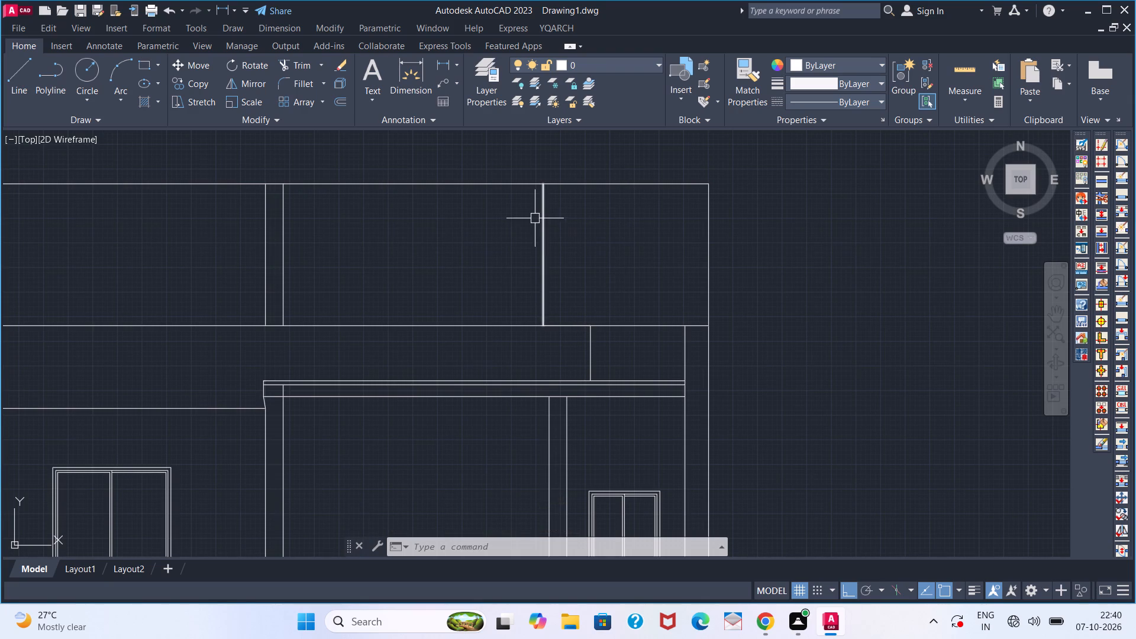
pyautogui.scroll(-1, 526, 222)
pyautogui.moveTo(496, 232); pyautogui.dragTo(561, 237, button='middle')
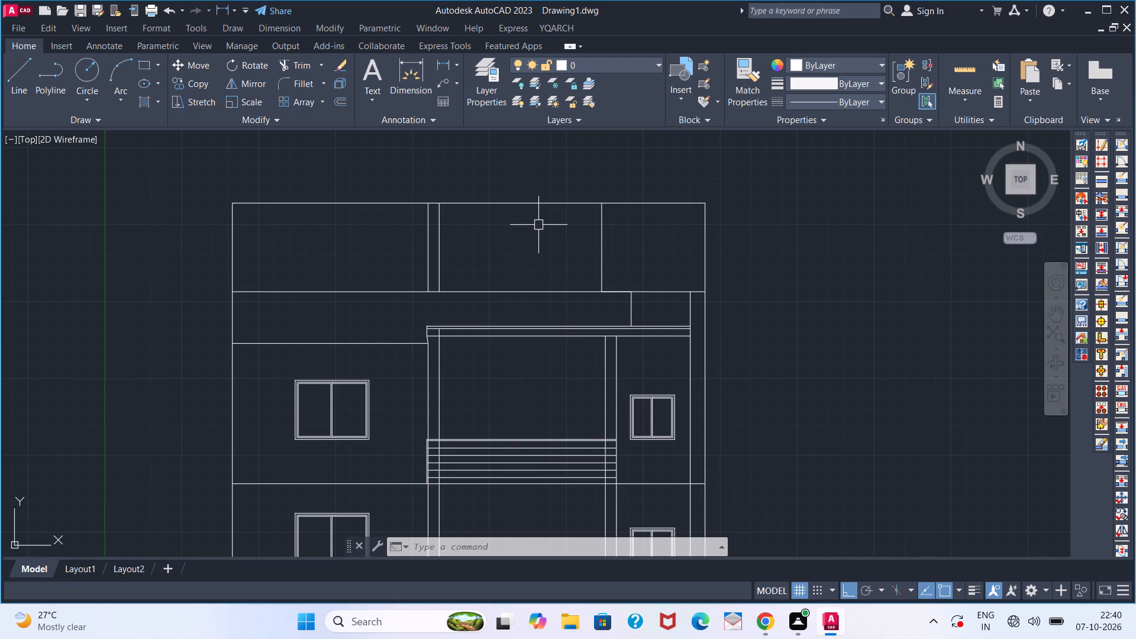
pyautogui.write('TR')
pyautogui.press('space')
pyautogui.click(544, 205)
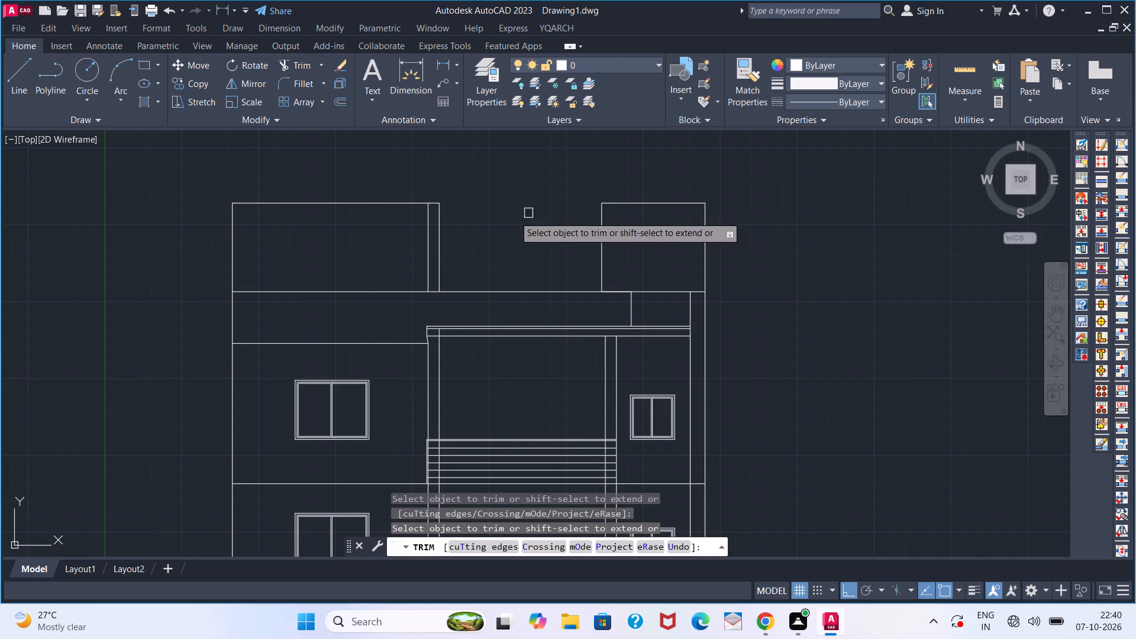
pyautogui.click(444, 228)
pyautogui.click(425, 227)
pyautogui.click(430, 204)
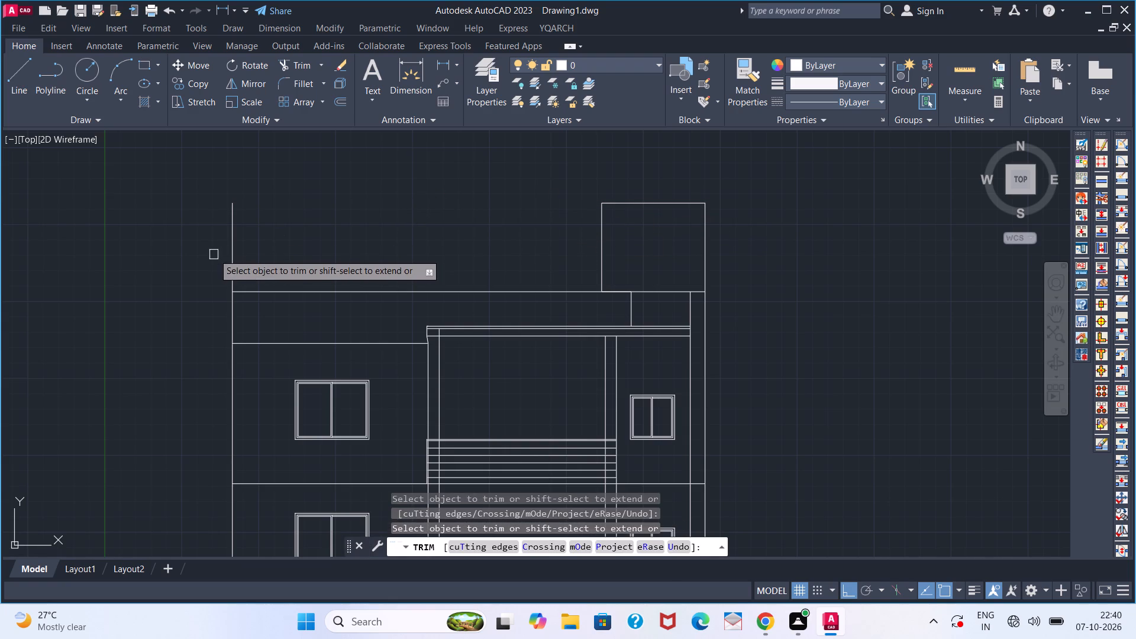
pyautogui.click(231, 248)
pyautogui.press('.')
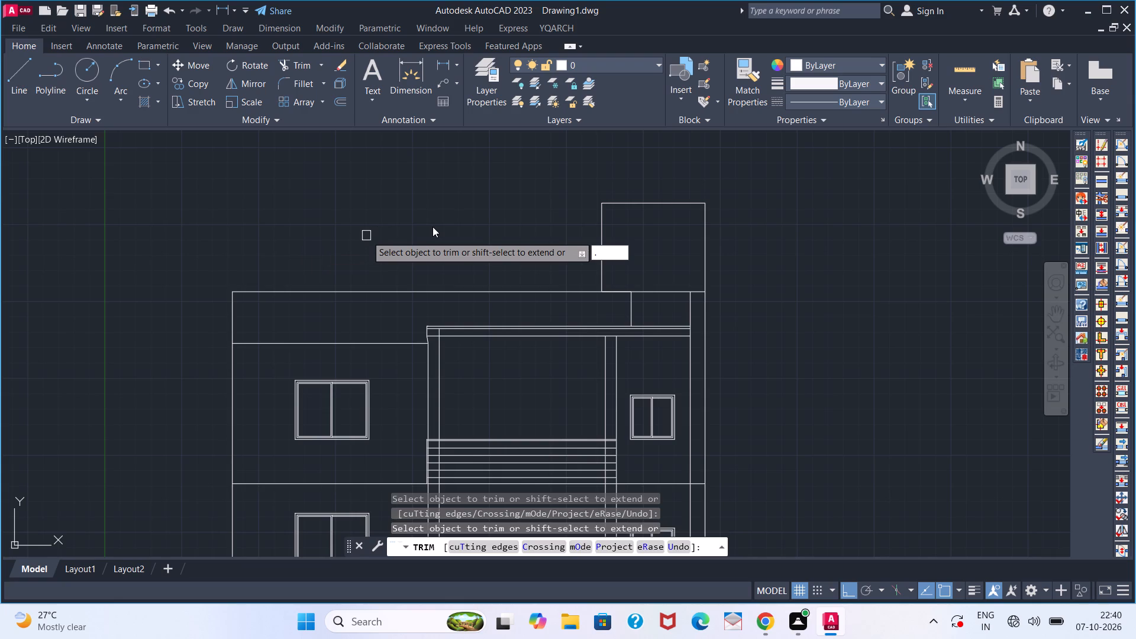
pyautogui.press('Escape')
pyautogui.press('Escape')
pyautogui.press('Escape')
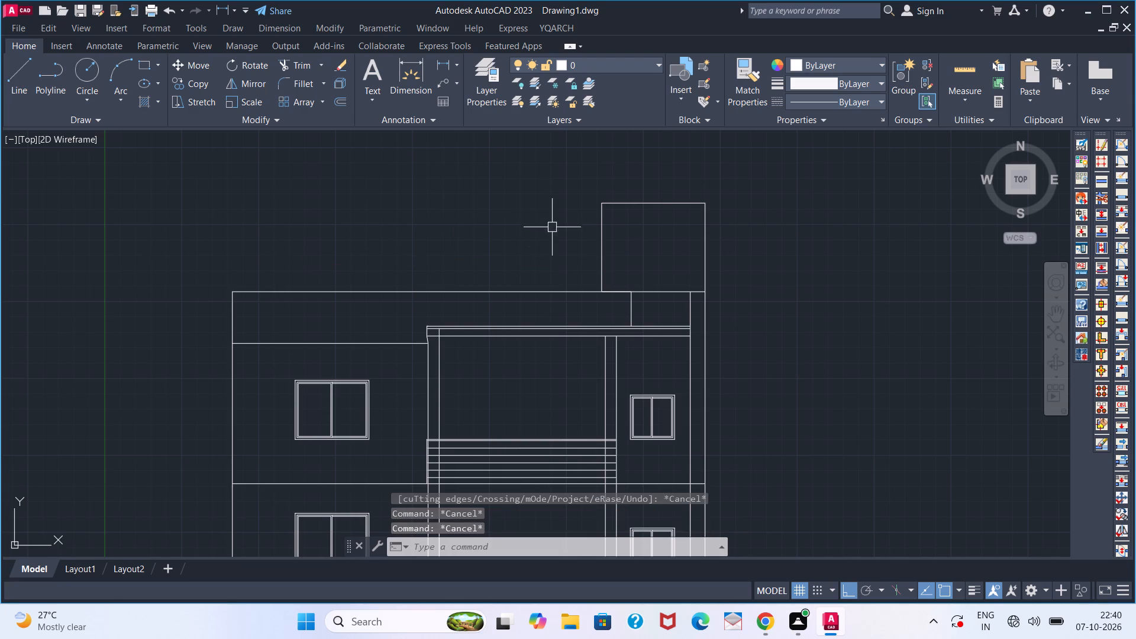
# Trim the roof line between the new short vertical and the right wall's inner line.
pyautogui.scroll(-1, 558, 254)
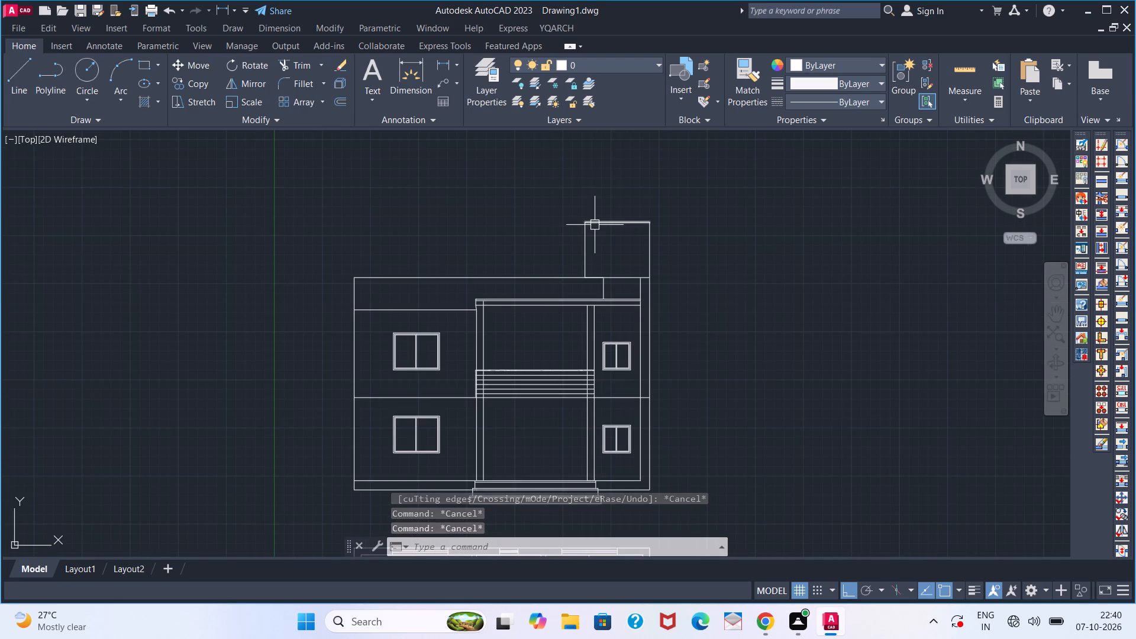
pyautogui.scroll(1, 595, 225)
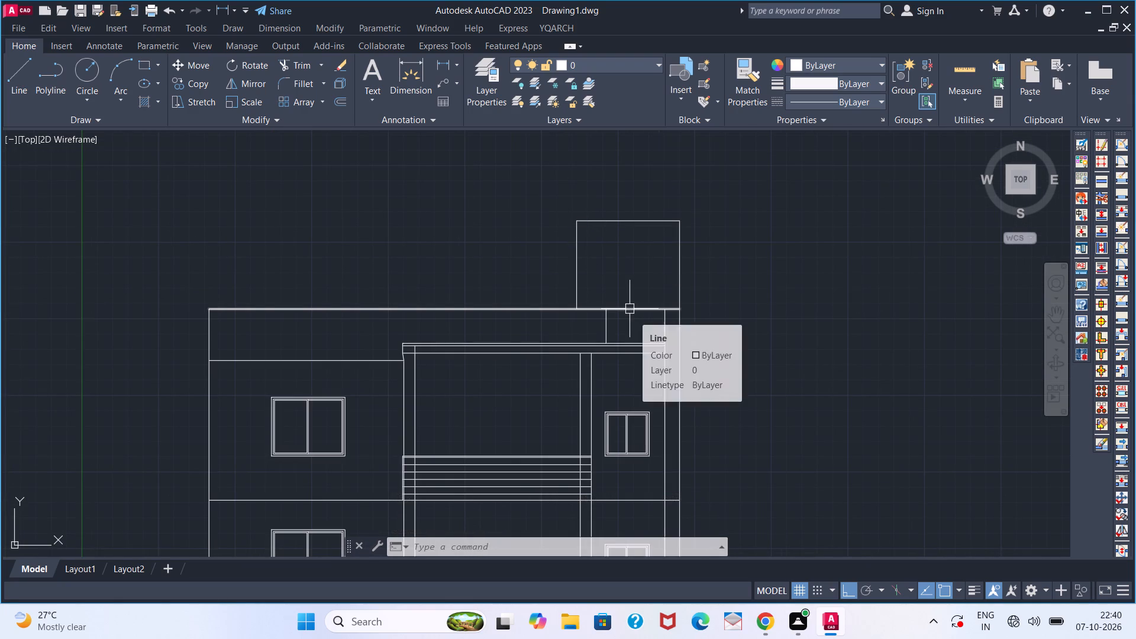
pyautogui.write('TR')
pyautogui.press('Return')
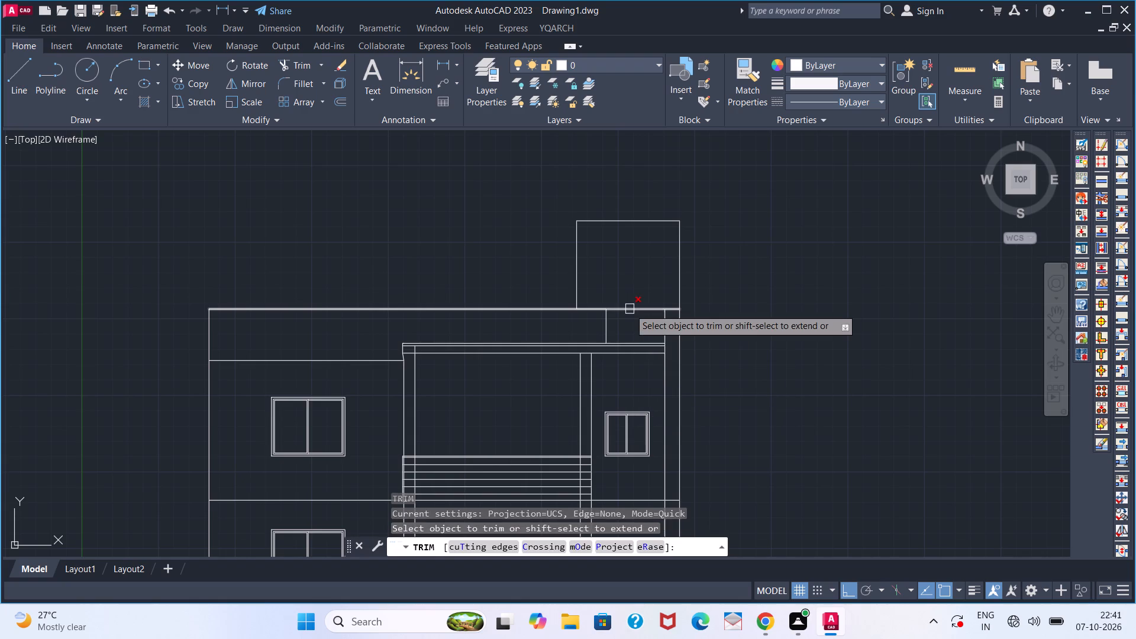
pyautogui.click(635, 309)
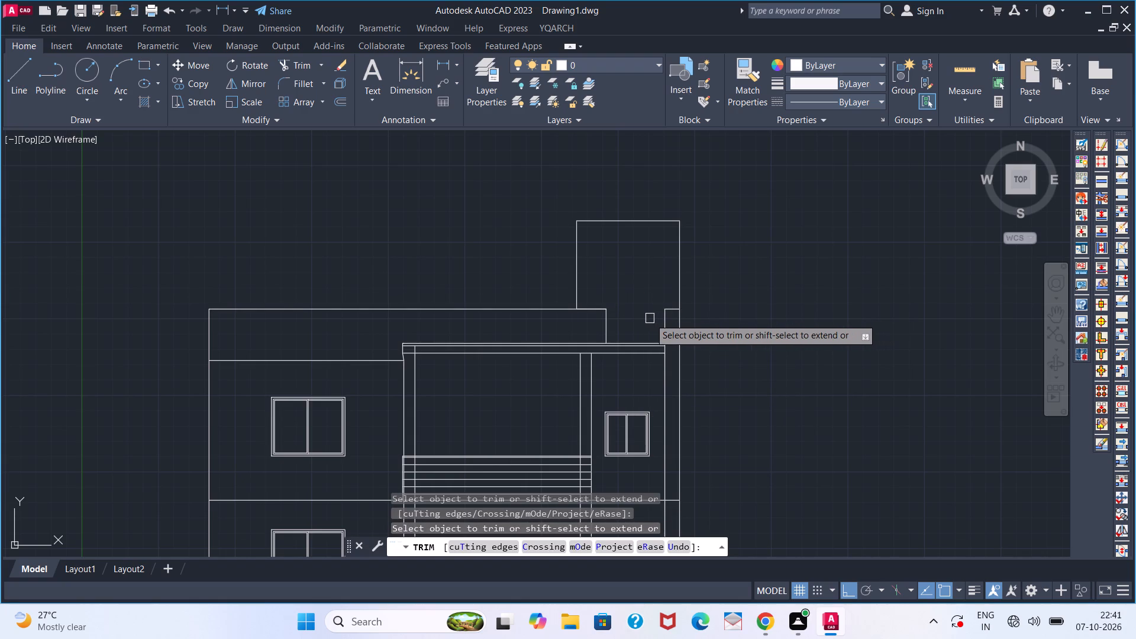
pyautogui.press('Escape')
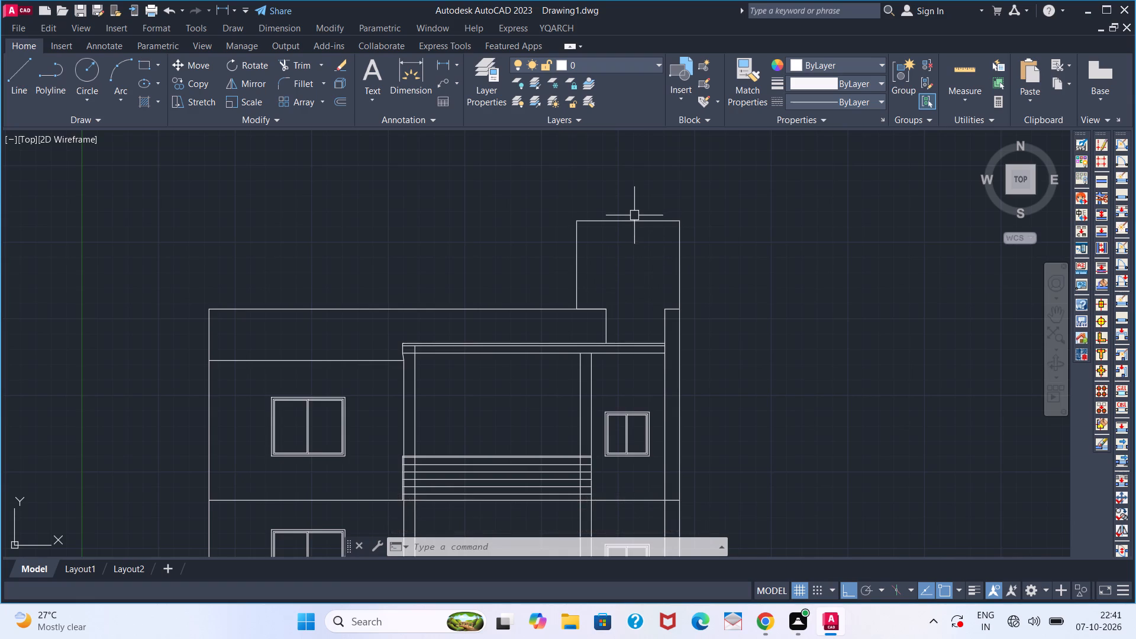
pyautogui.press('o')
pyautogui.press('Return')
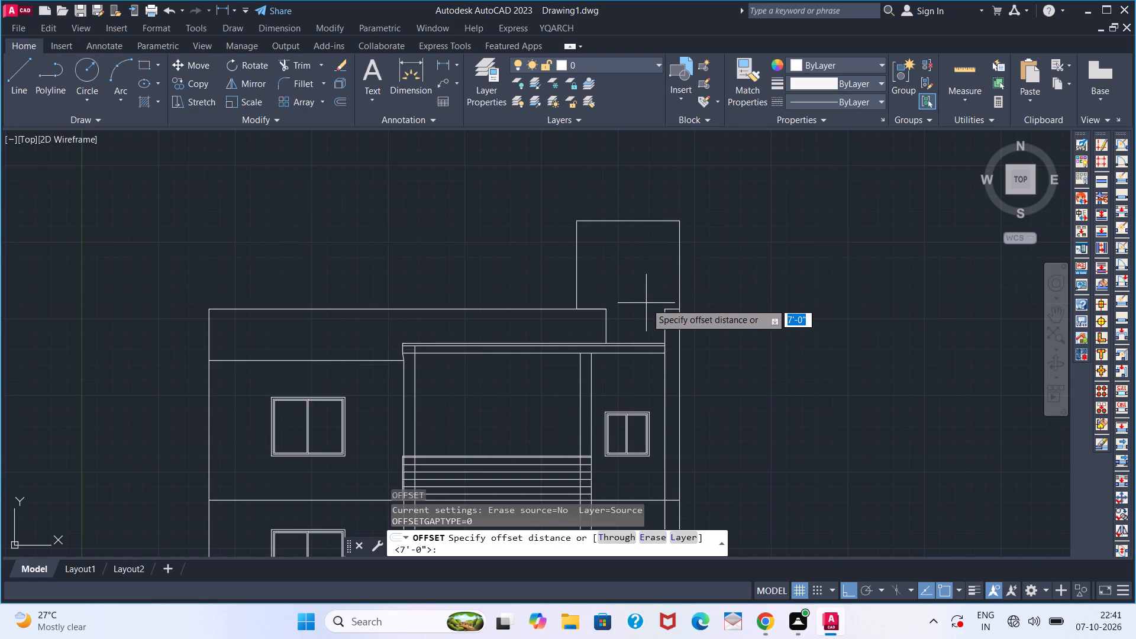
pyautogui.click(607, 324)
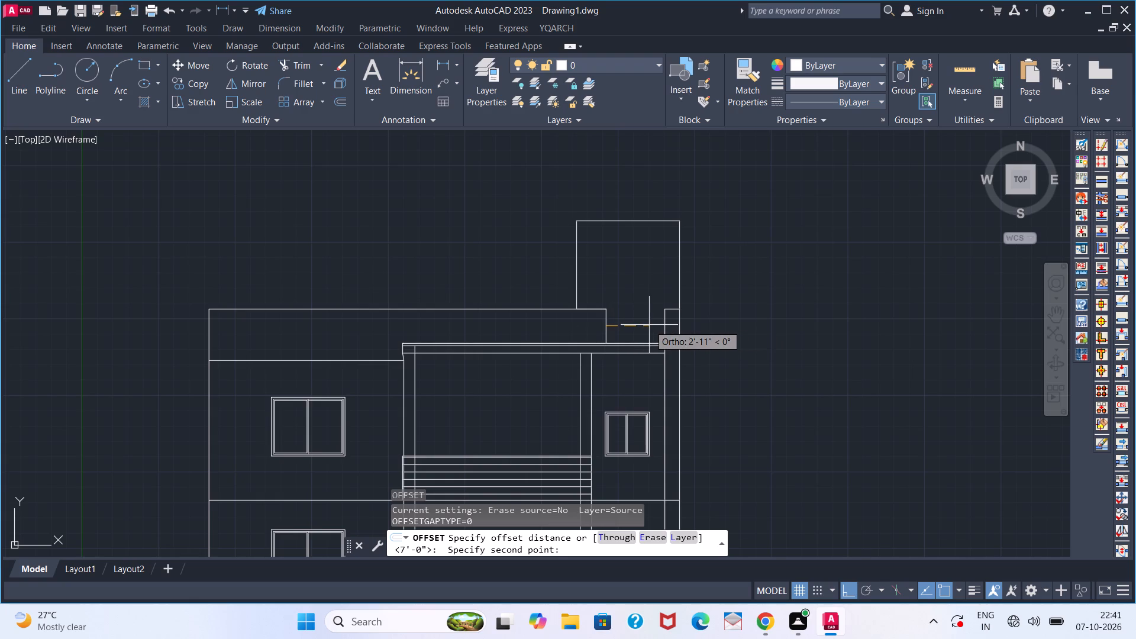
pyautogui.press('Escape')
# Draw a horizontal line from the short vertical's midpoint to the right wall's inner line, above the canopy.
pyautogui.press('l')
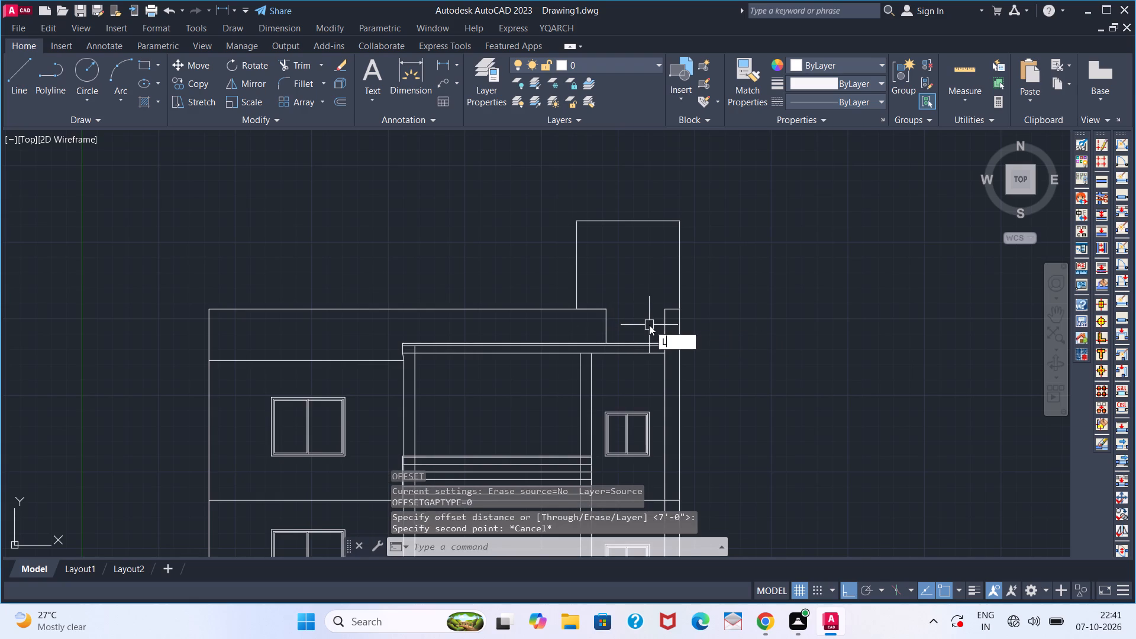
pyautogui.press('Return')
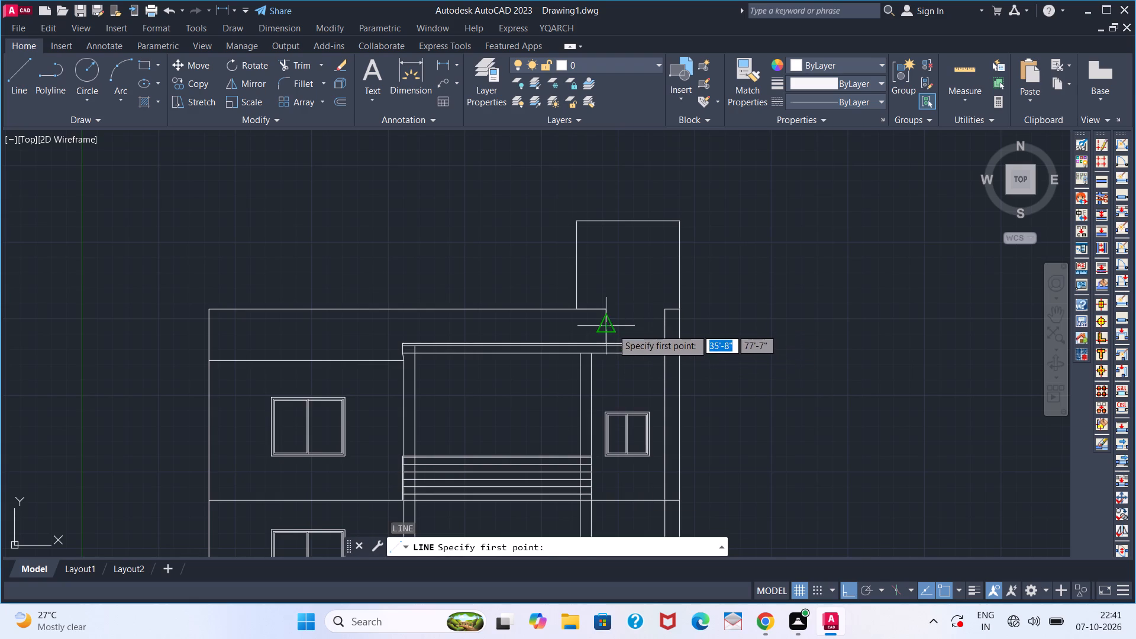
pyautogui.click(612, 329)
pyautogui.click(666, 328)
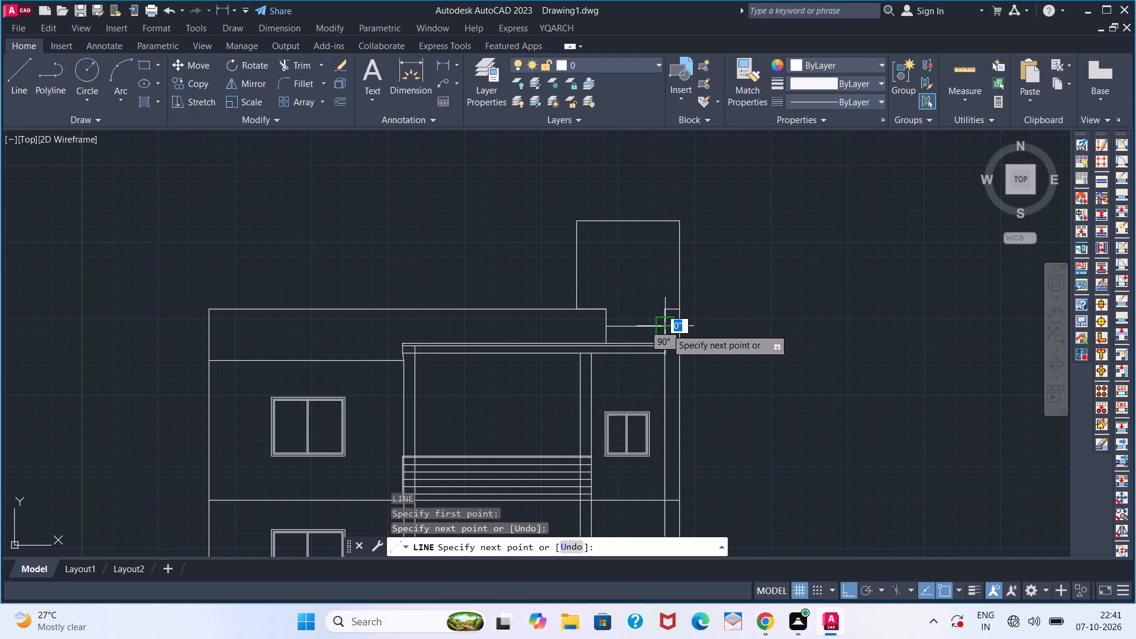
pyautogui.press('Return')
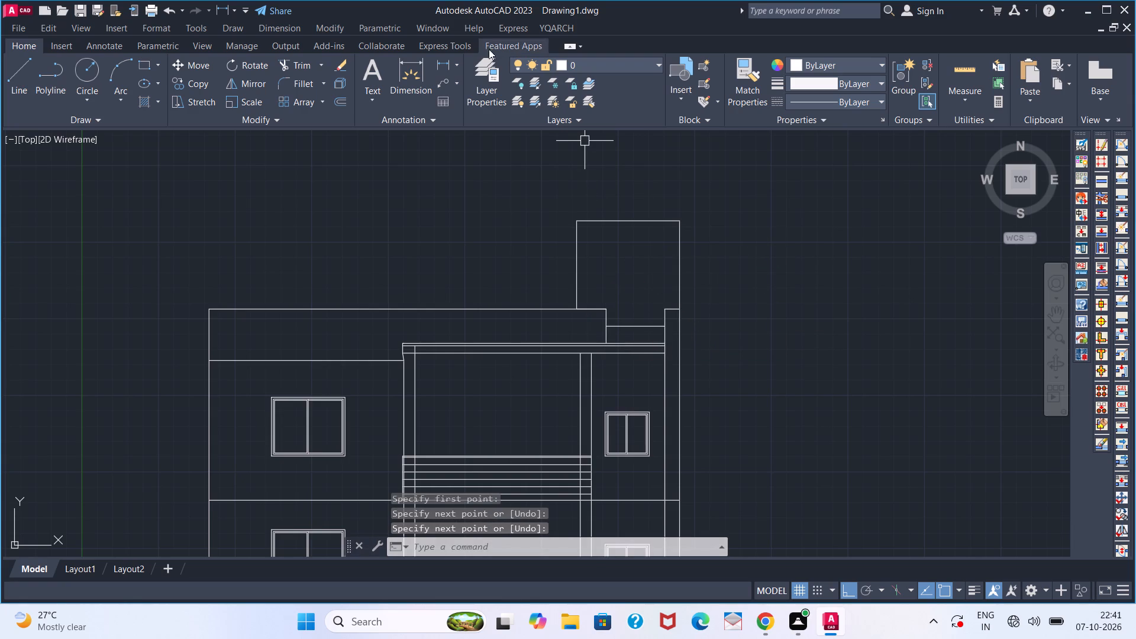
# Measure the vertical distance from the new horizontal line to the canopy's top edge.
pyautogui.click(443, 62)
pyautogui.scroll(2, 651, 330)
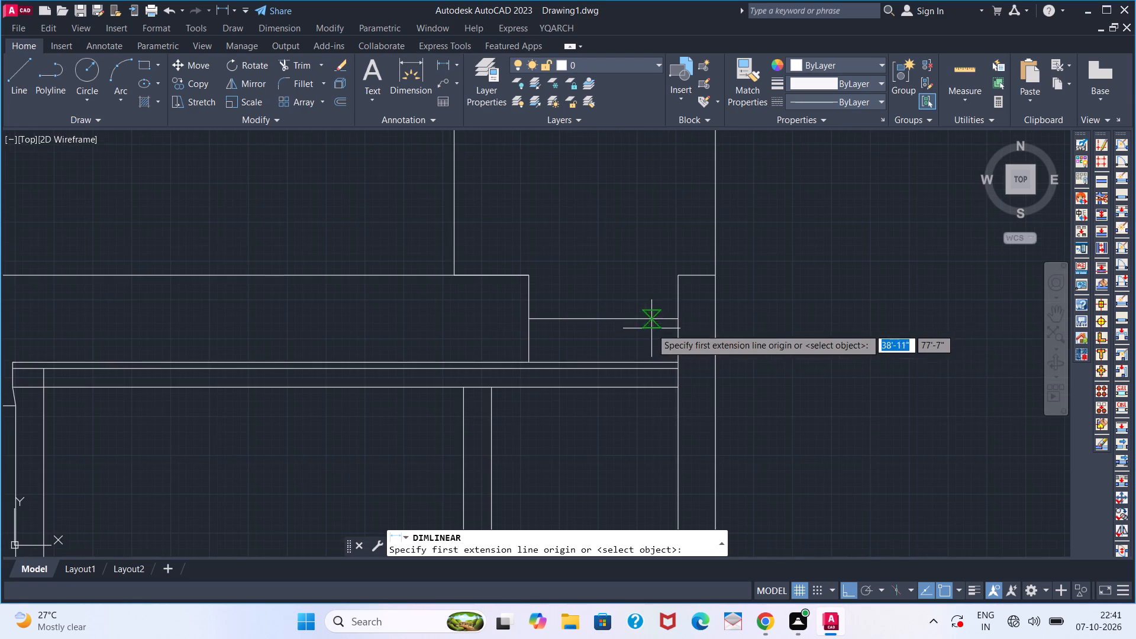
pyautogui.click(675, 328)
pyautogui.click(675, 357)
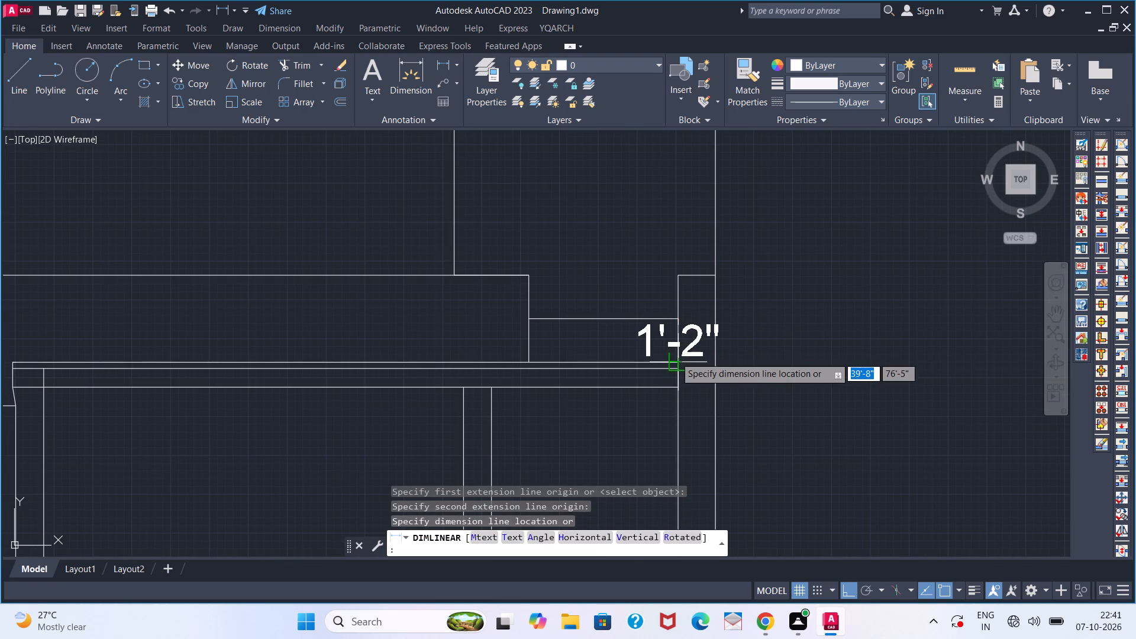
pyautogui.press('Escape')
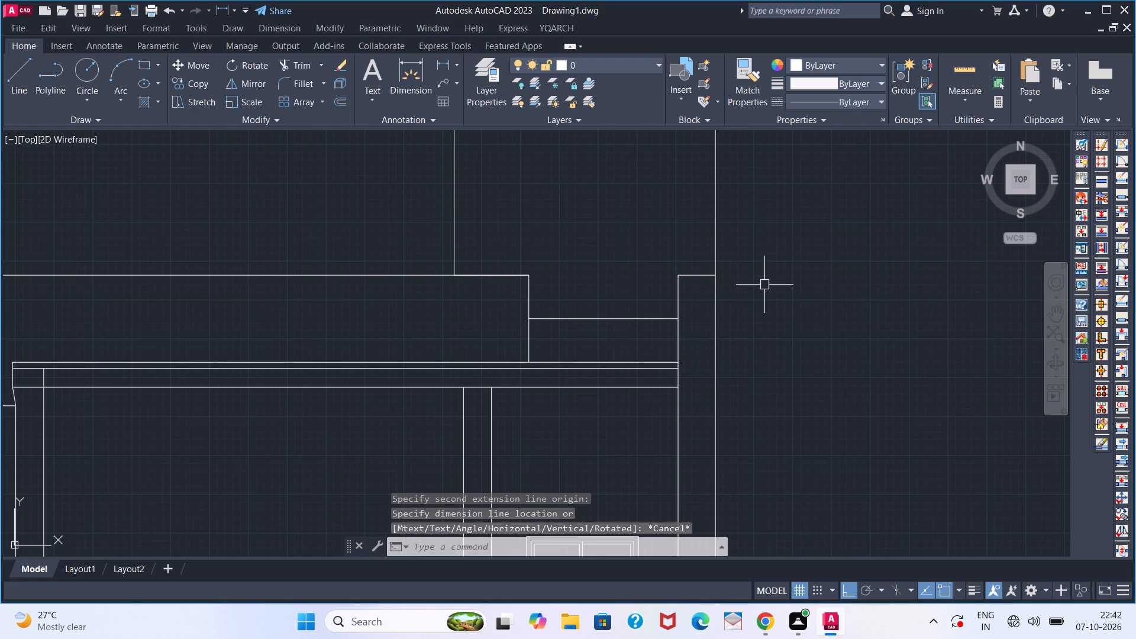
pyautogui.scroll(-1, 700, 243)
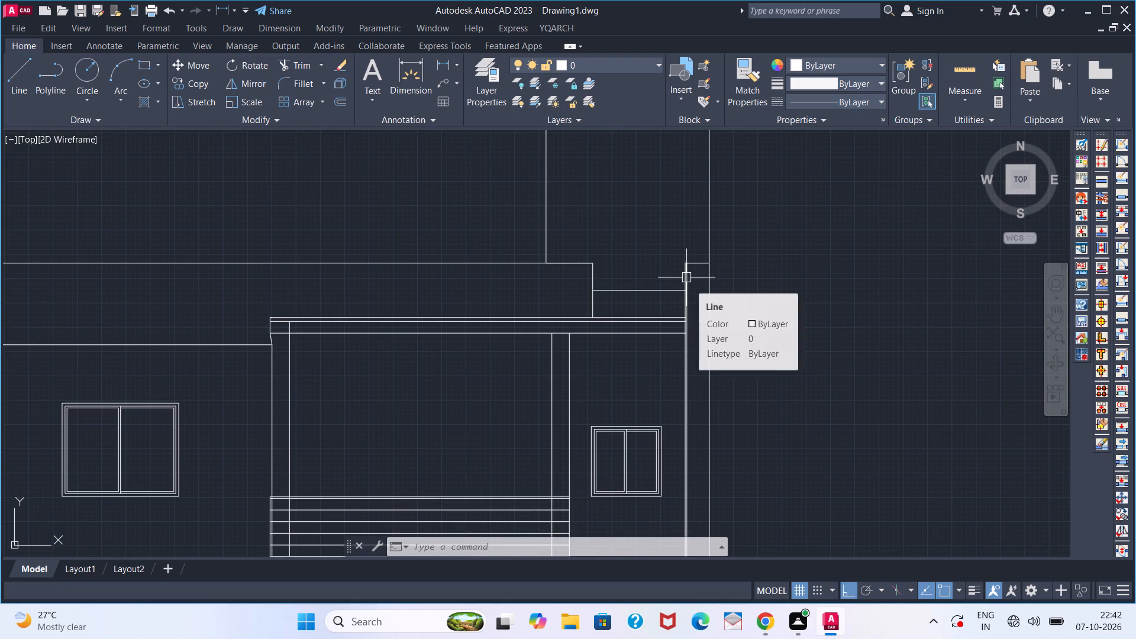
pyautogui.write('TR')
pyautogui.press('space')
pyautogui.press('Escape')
# Extend the new horizontal line to the right wall's outer line.
pyautogui.write('EX')
pyautogui.press('space')
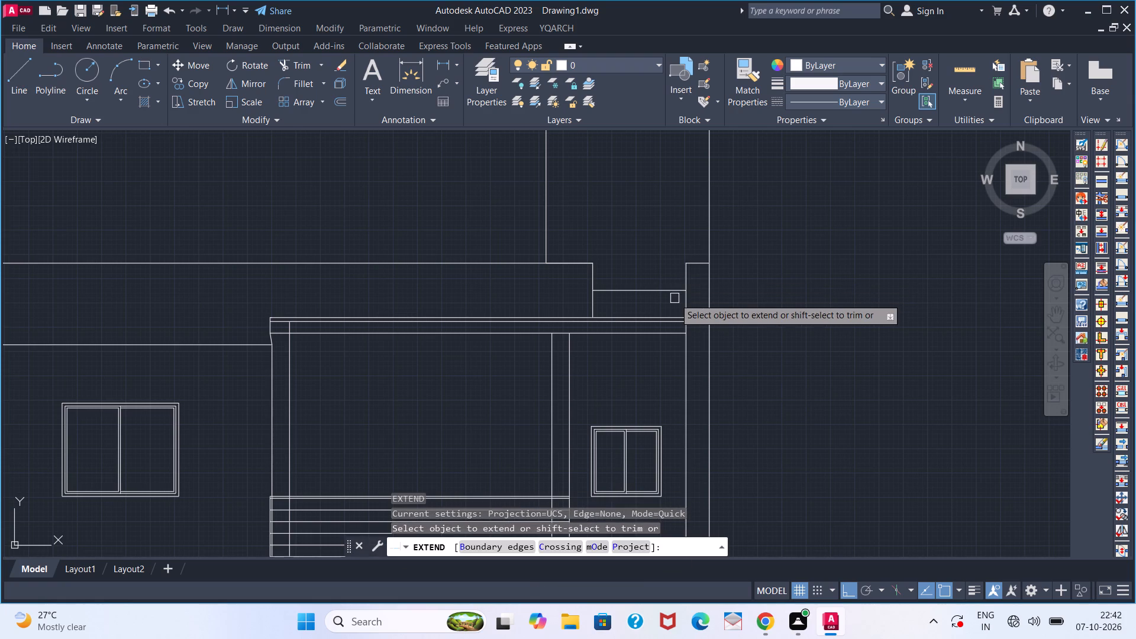
pyautogui.click(673, 295)
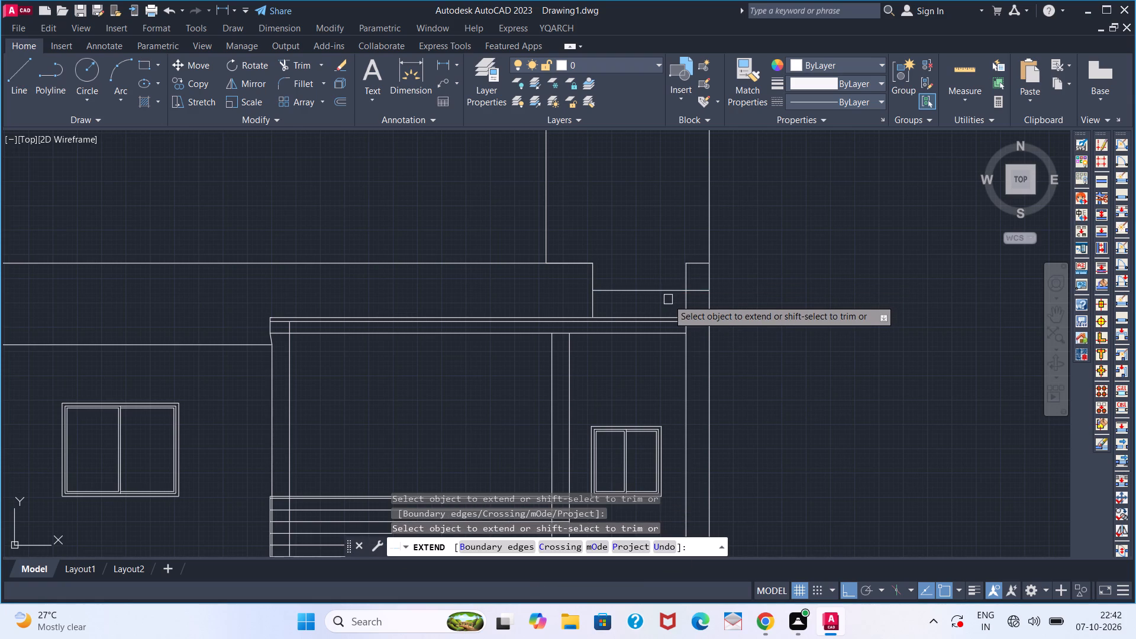
pyautogui.press('space')
# Trim the right wall's inner line above the canopy and the leftover roof line piece between the inner and outer wall lines.
pyautogui.write('TR')
pyautogui.press('space')
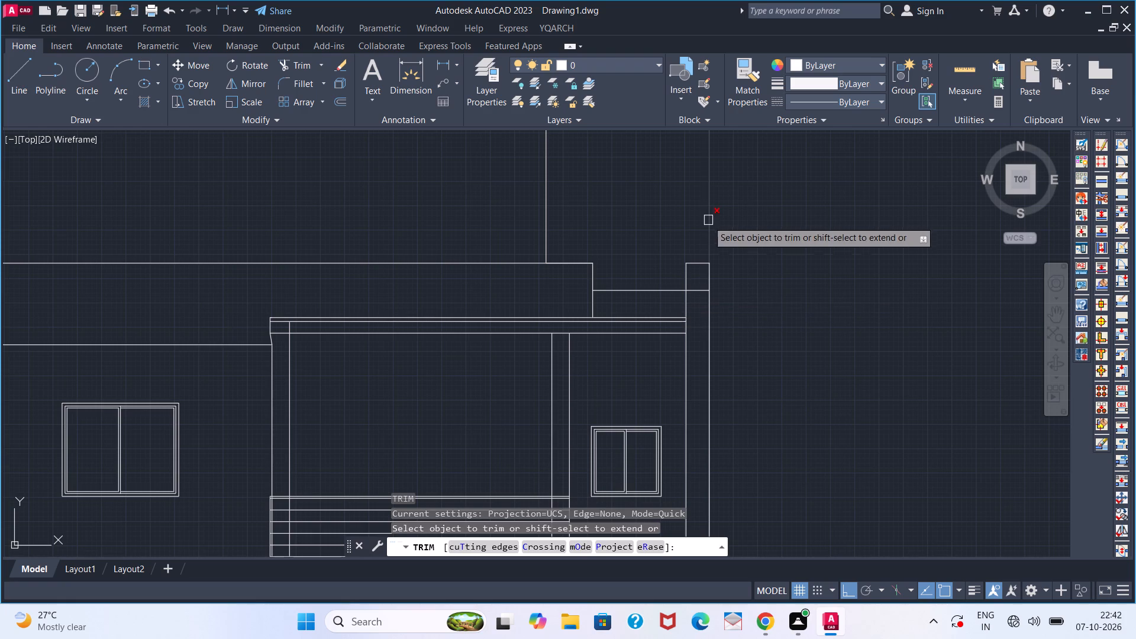
pyautogui.click(685, 279)
pyautogui.click(698, 264)
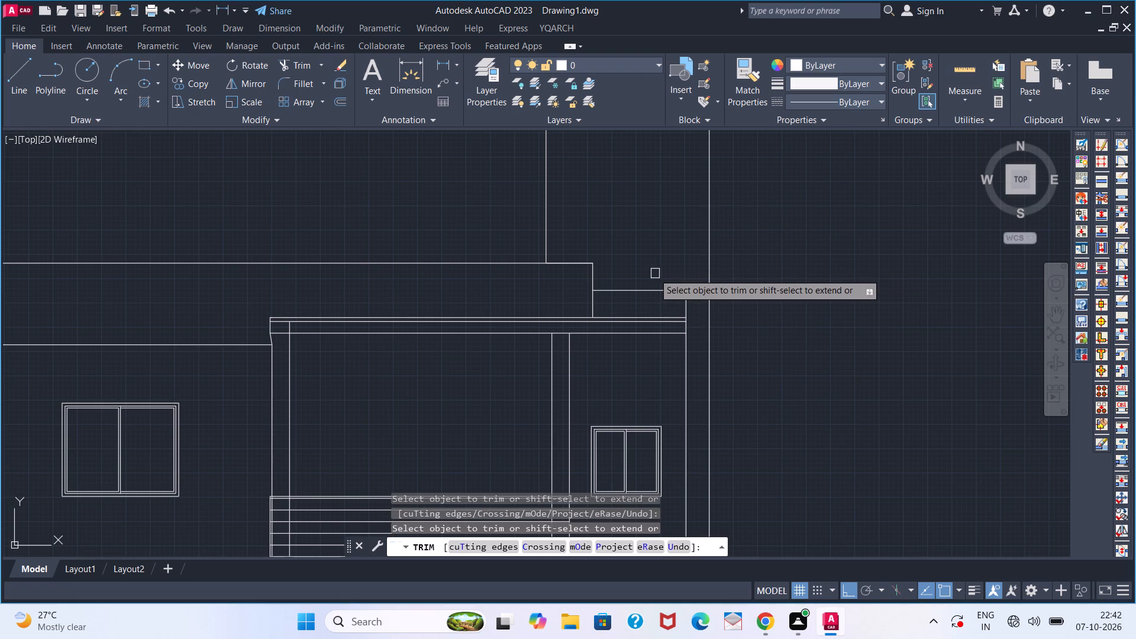
pyautogui.click(687, 307)
pyautogui.press('Return')
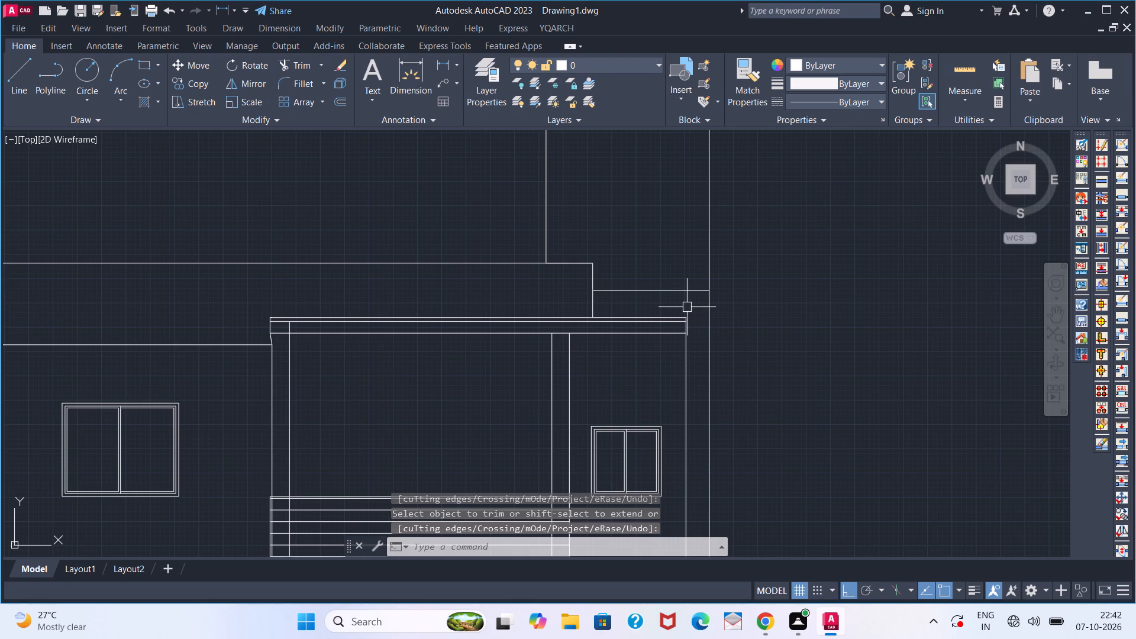
pyautogui.scroll(3, 672, 311)
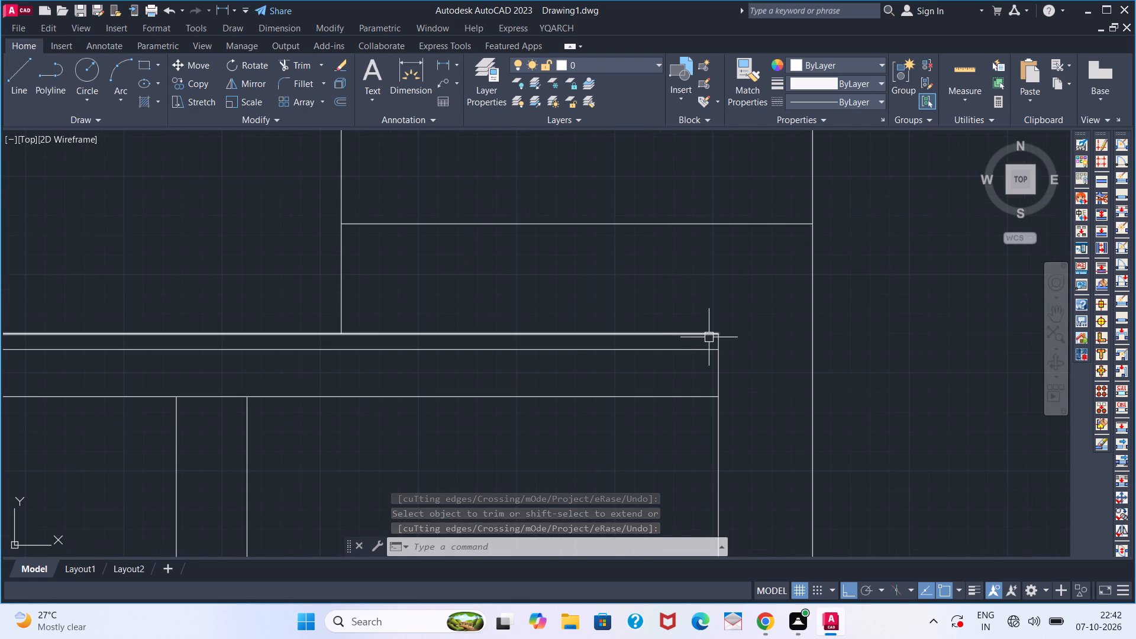
# Draw a horizontal line from the midpoint of the canopy's top band at its right end to the right wall's outer line.
pyautogui.press('l')
pyautogui.press('Return')
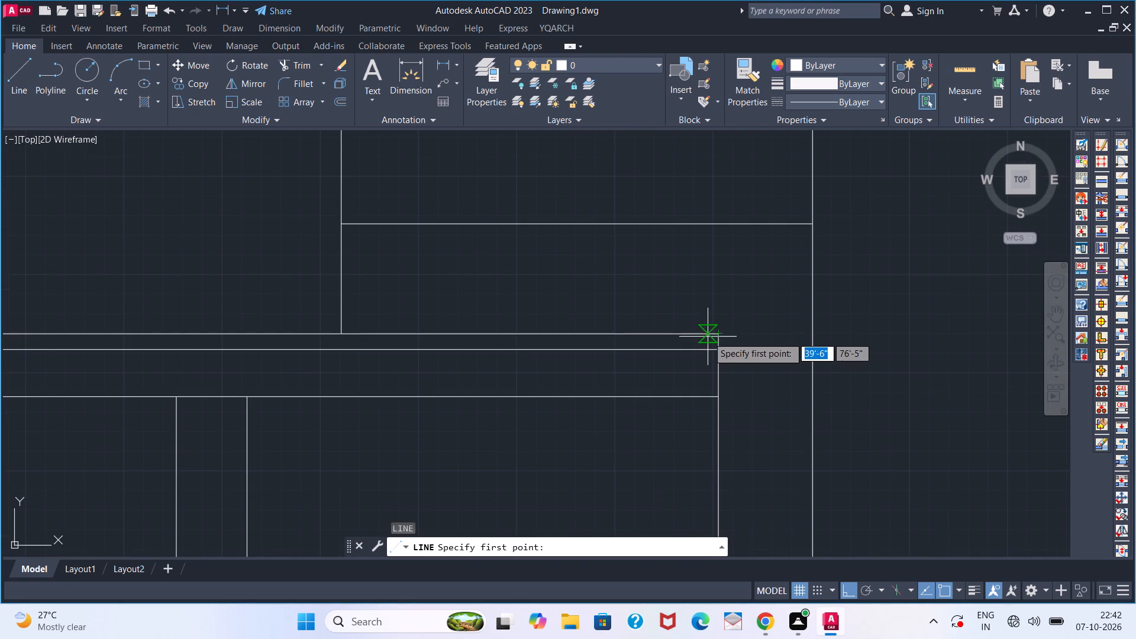
pyautogui.scroll(3, 708, 339)
pyautogui.click(742, 346)
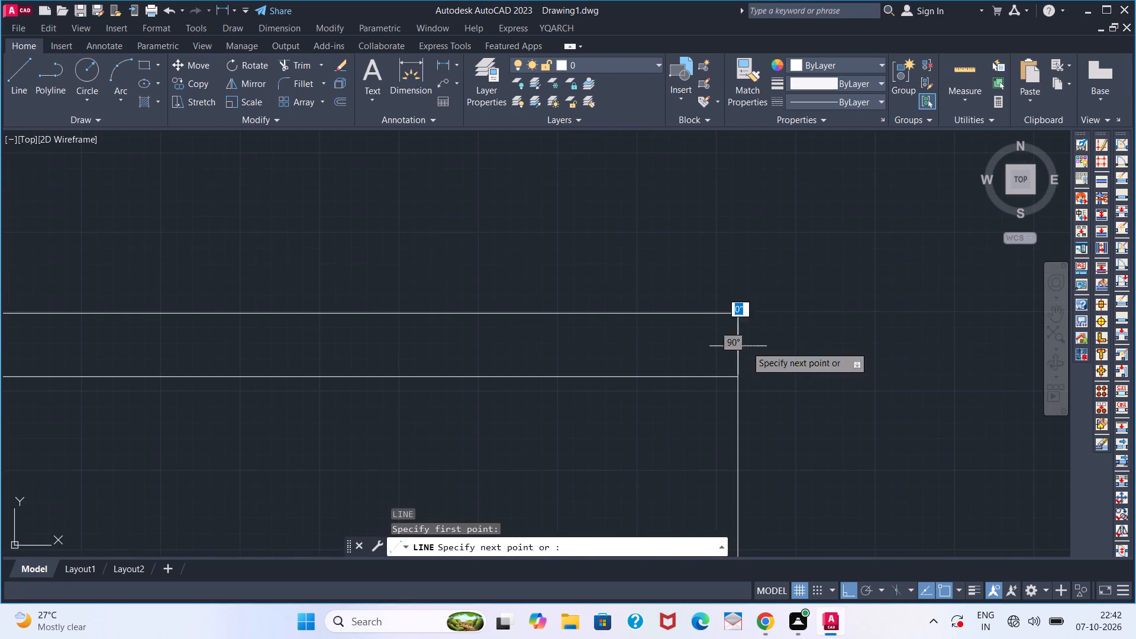
pyautogui.scroll(-3, 829, 359)
pyautogui.moveTo(827, 359); pyautogui.dragTo(605, 334, button='middle')
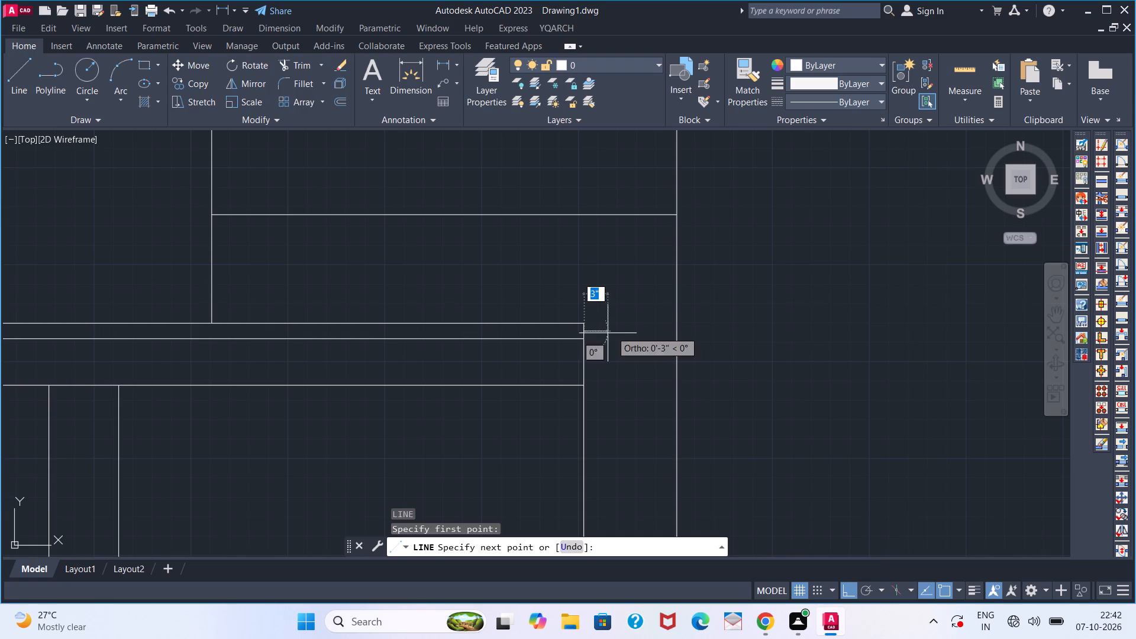
pyautogui.click(679, 328)
pyautogui.press('Return')
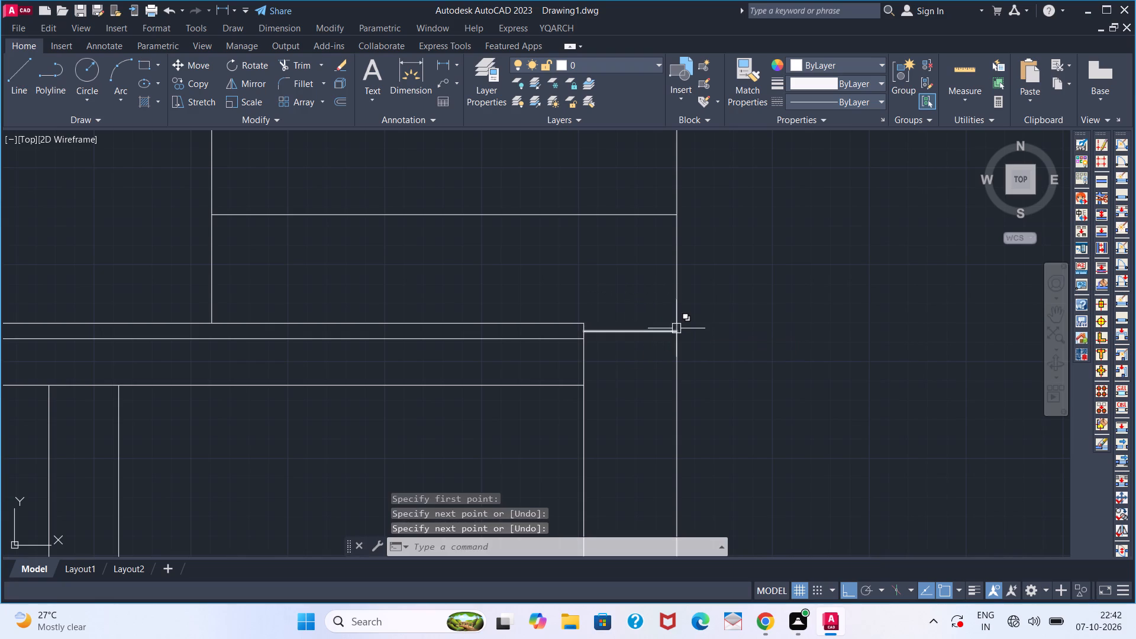
# Draw a small lip at the parapet's right end, projecting 2" outward, dropping 3", and returning to the short vertical line.
pyautogui.scroll(-3, 617, 337)
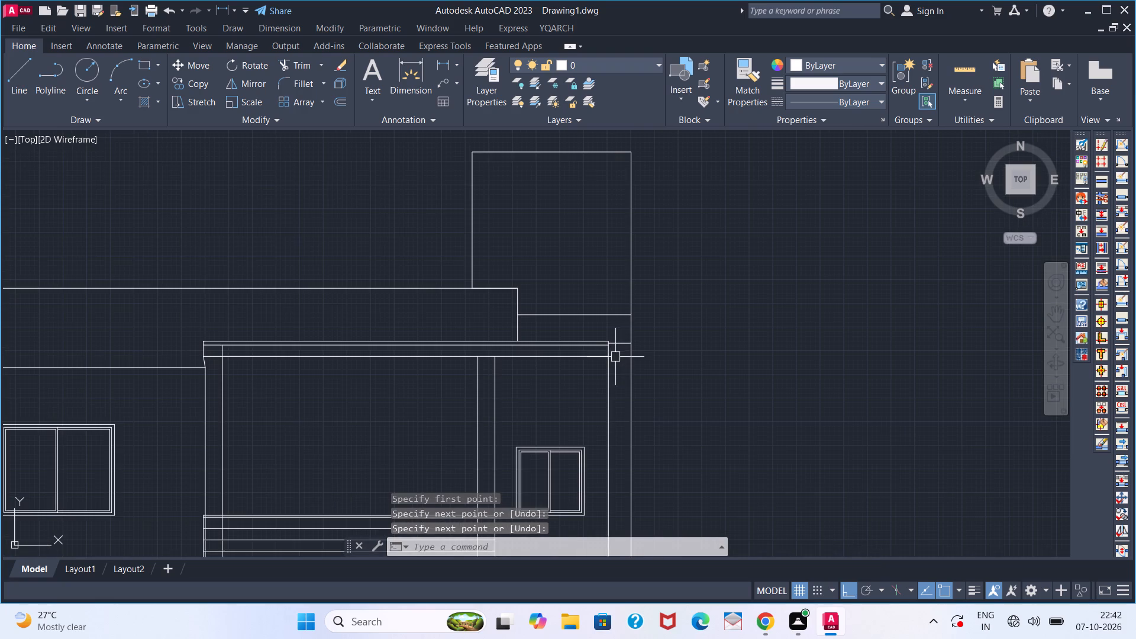
pyautogui.moveTo(616, 357); pyautogui.dragTo(696, 332, button='middle')
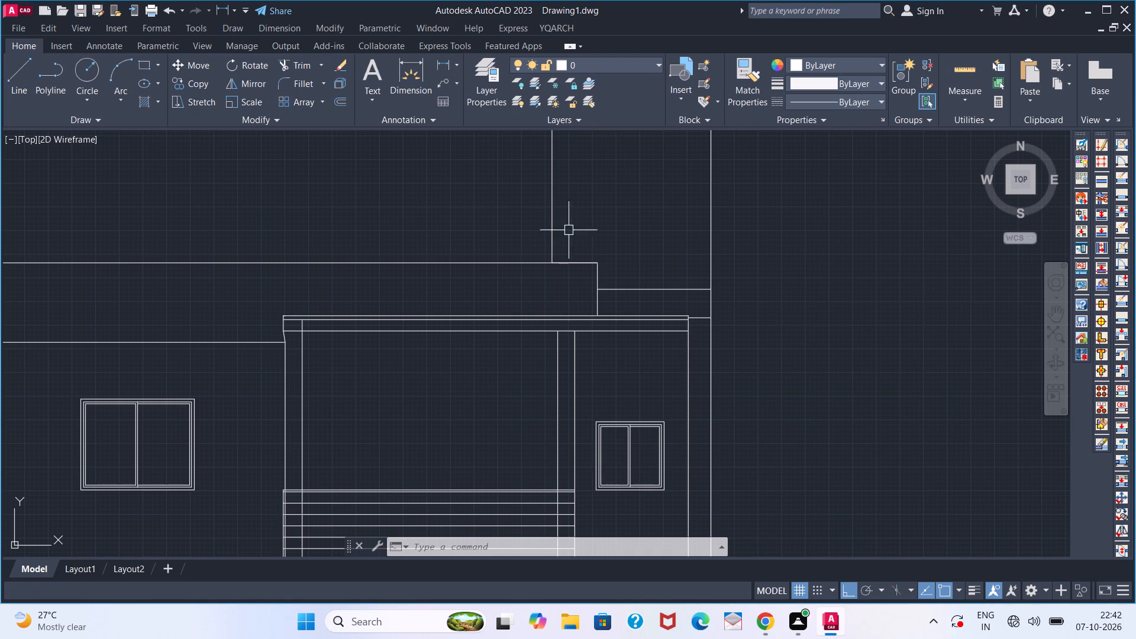
pyautogui.scroll(2, 598, 269)
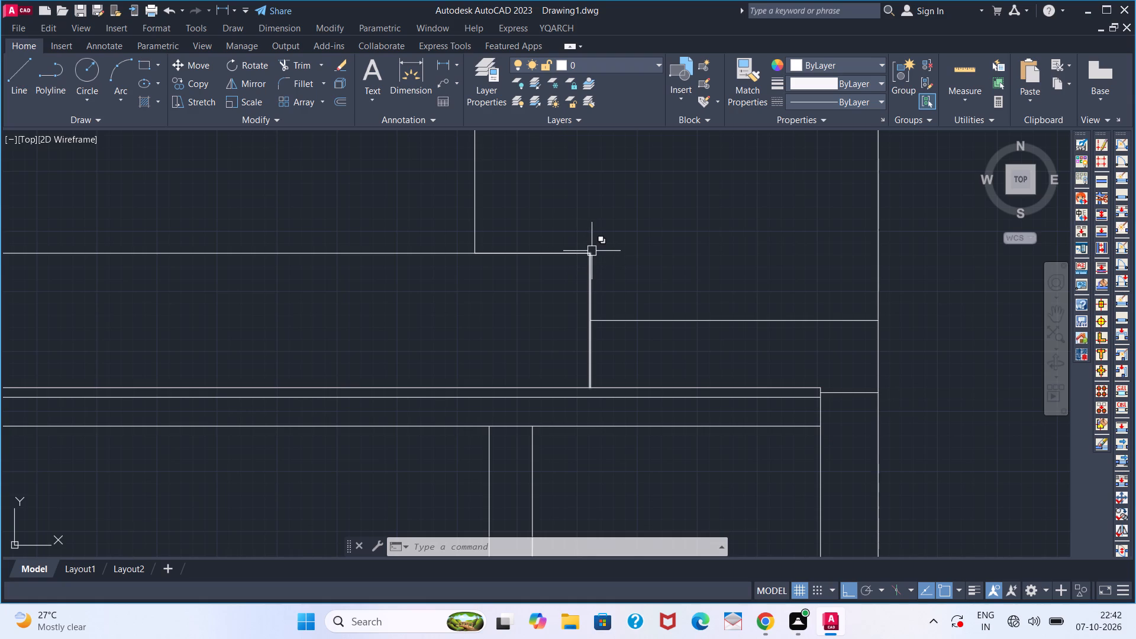
pyautogui.scroll(1, 592, 251)
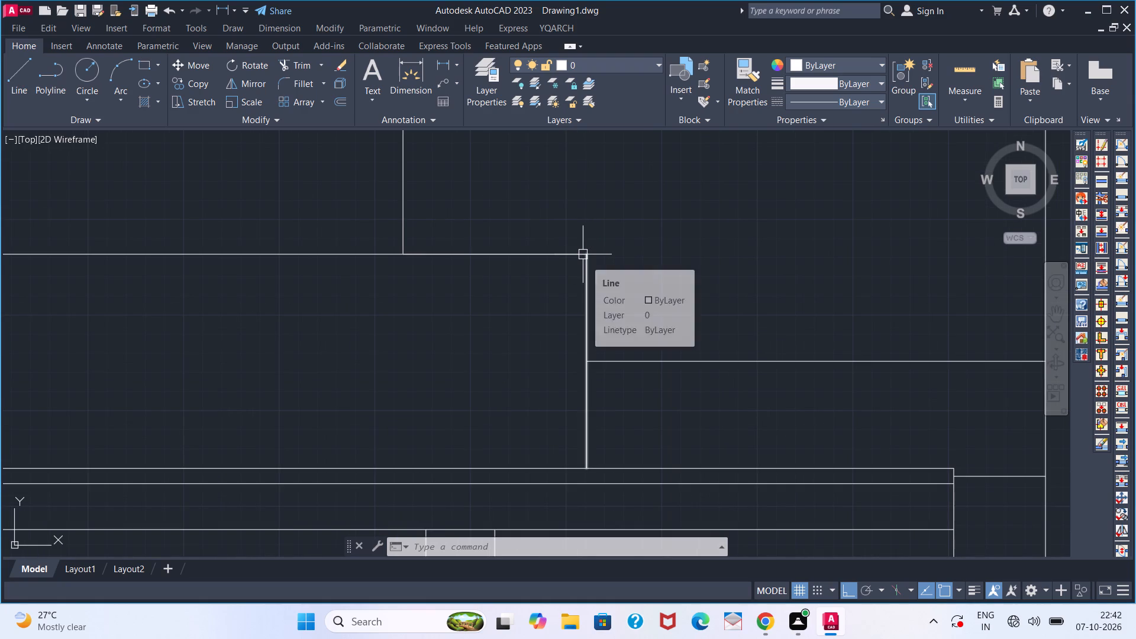
pyautogui.press('l')
pyautogui.press('Return')
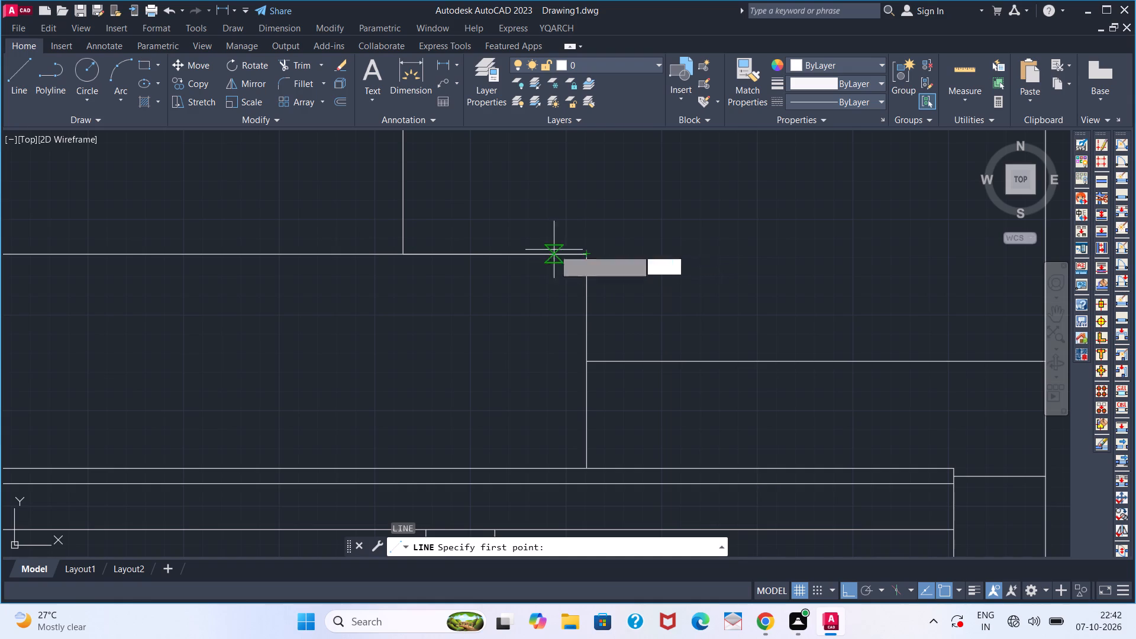
pyautogui.click(588, 251)
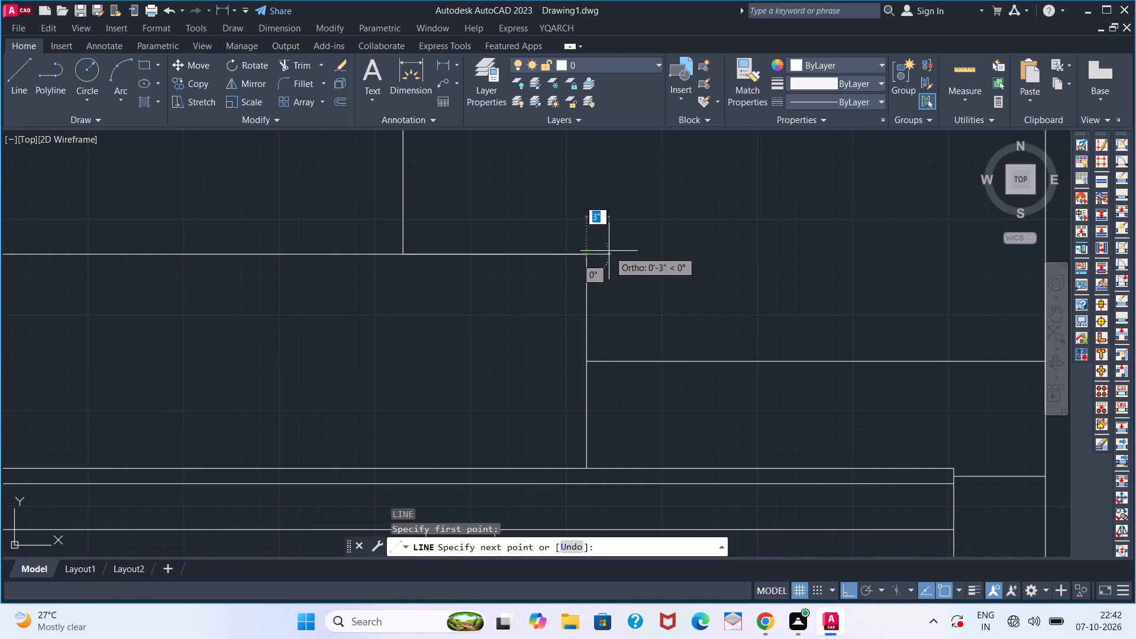
pyautogui.press('2')
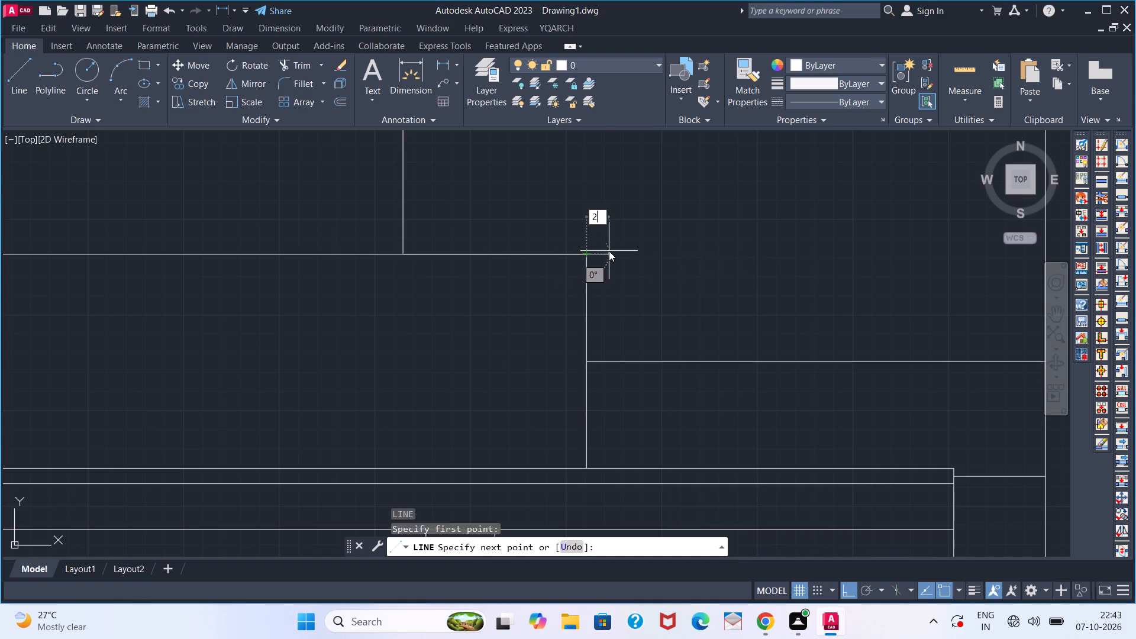
pyautogui.press('Return')
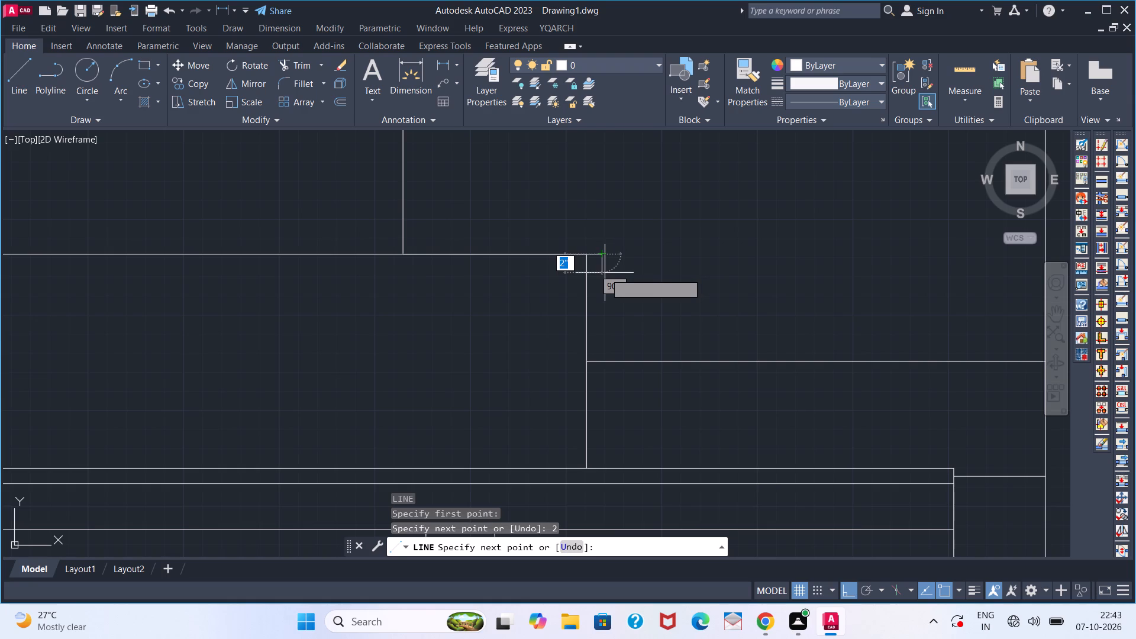
pyautogui.press('3')
pyautogui.press('Return')
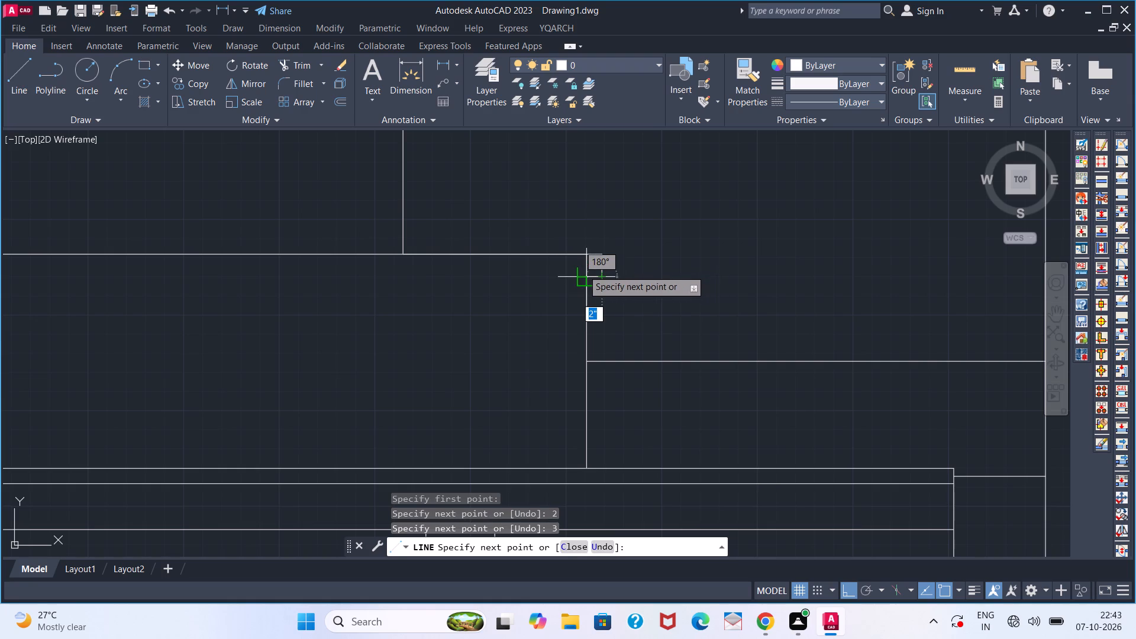
pyautogui.click(583, 270)
pyautogui.press('space')
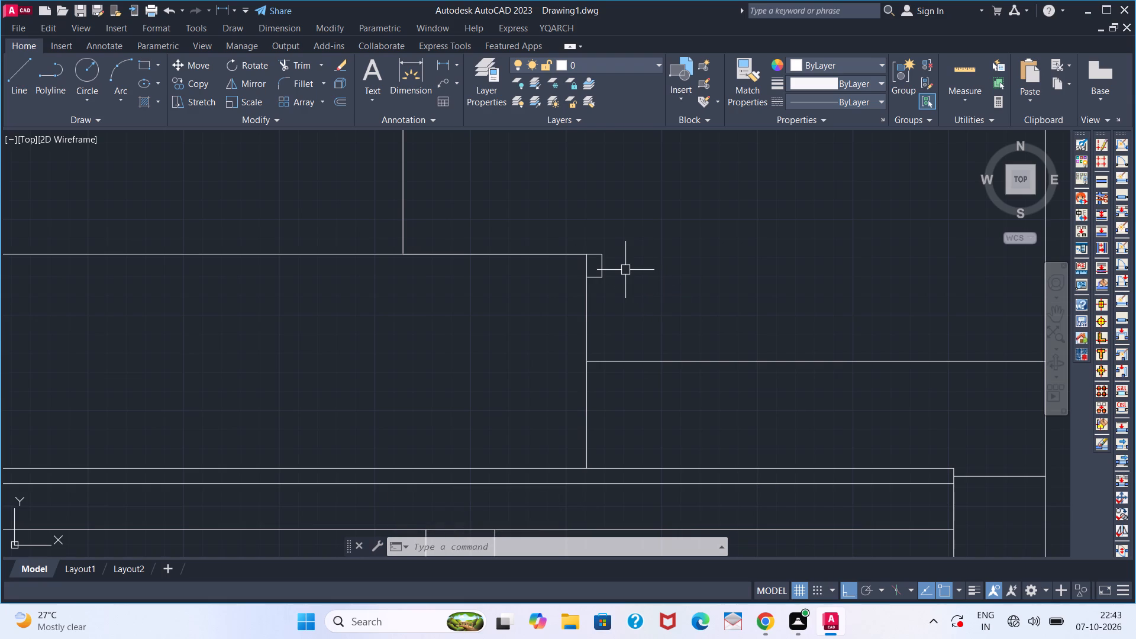
# Draw a sloped line from the lip's lower outer corner down to the parapet's short vertical line.
pyautogui.scroll(2, 614, 267)
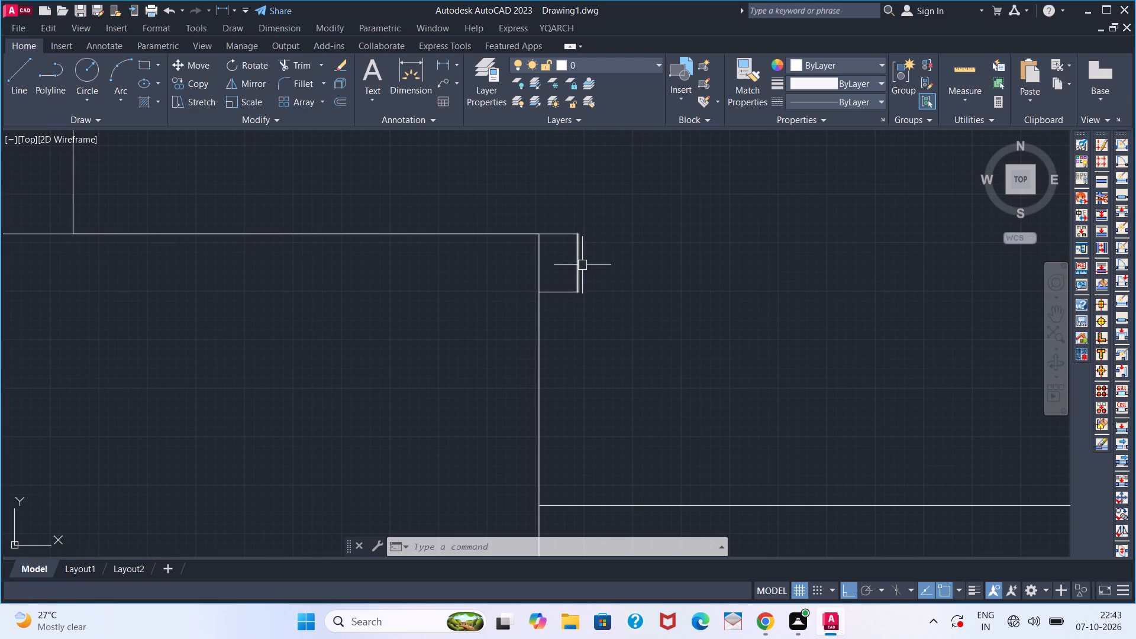
pyautogui.press('l')
pyautogui.press('Return')
pyautogui.click(570, 306)
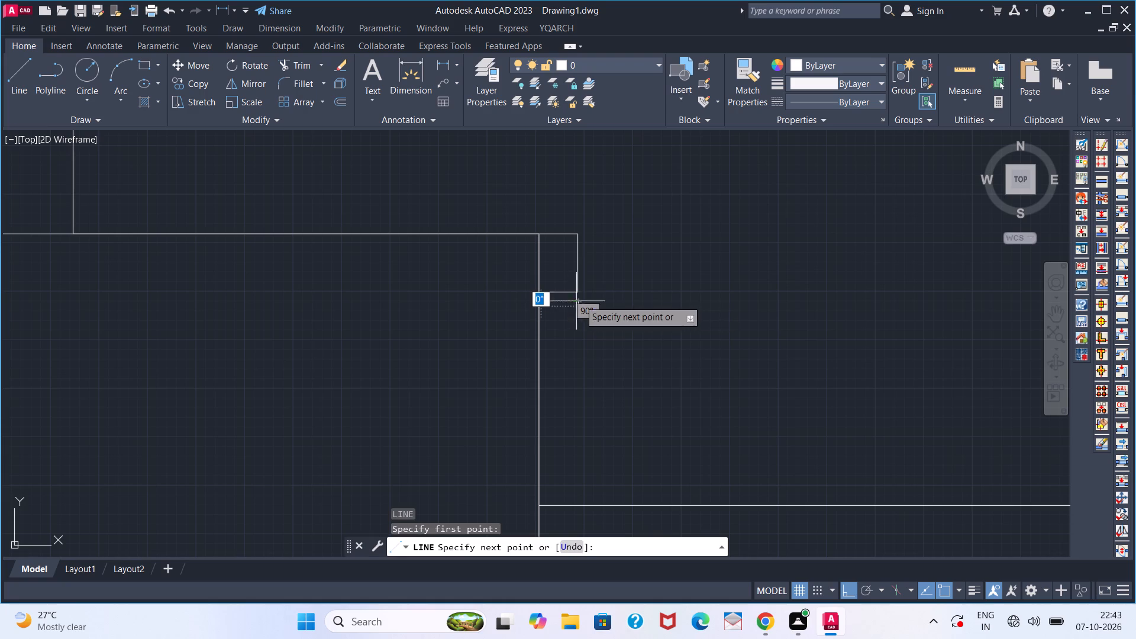
pyautogui.press('Return')
pyautogui.press('Return')
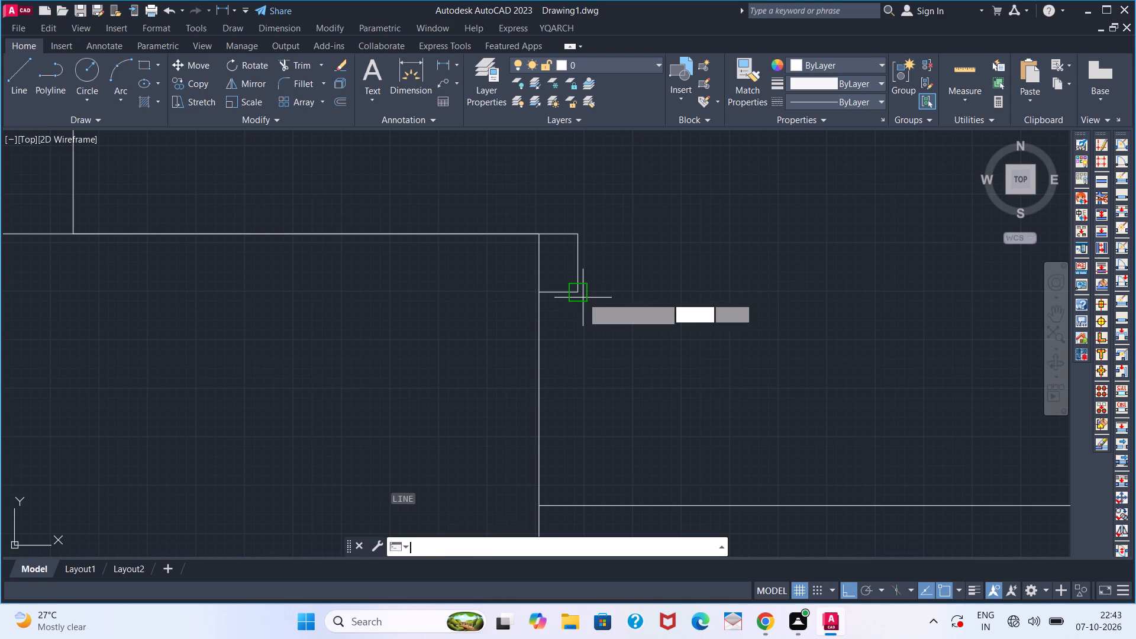
pyautogui.click(580, 295)
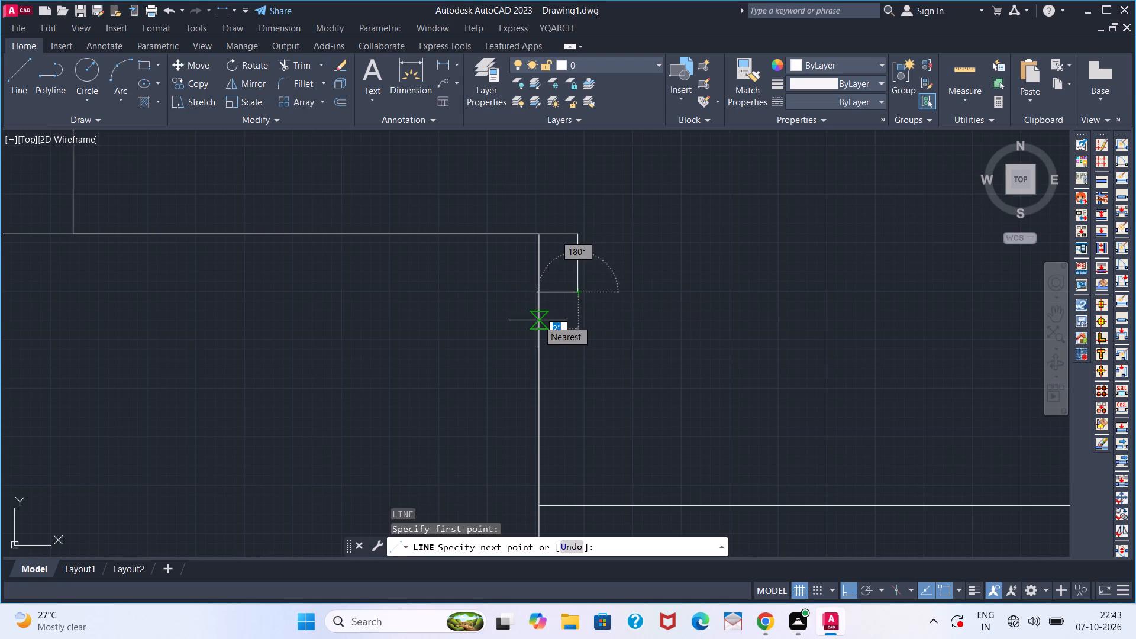
pyautogui.click(541, 316)
pyautogui.press('Return')
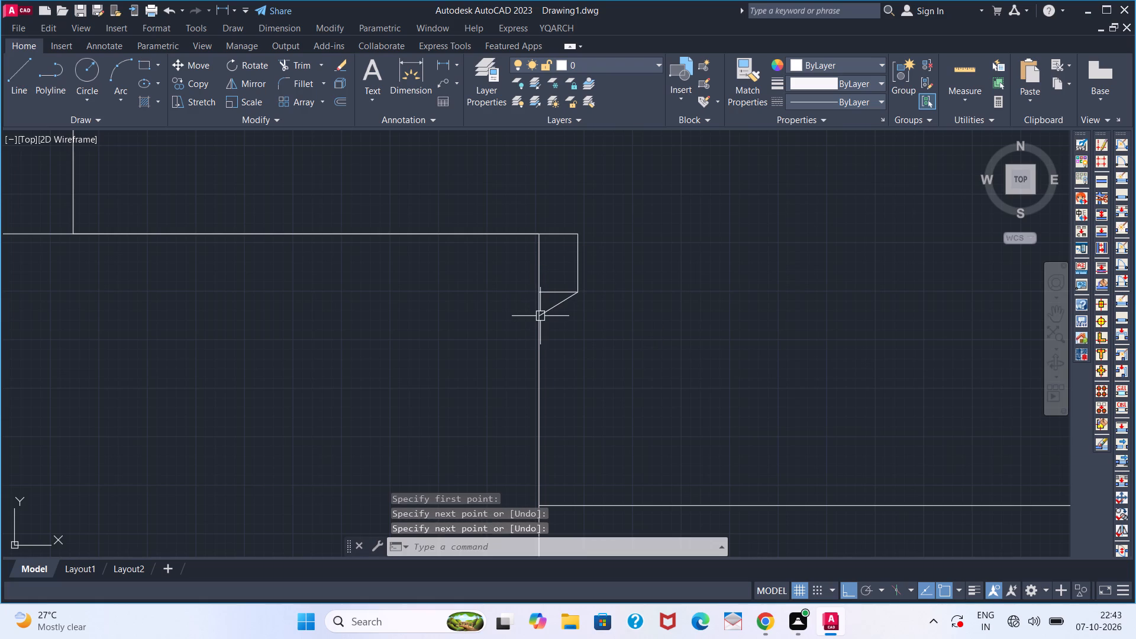
# Offset the parapet's long top line to continue the lip along the roof.
pyautogui.scroll(-2, 599, 334)
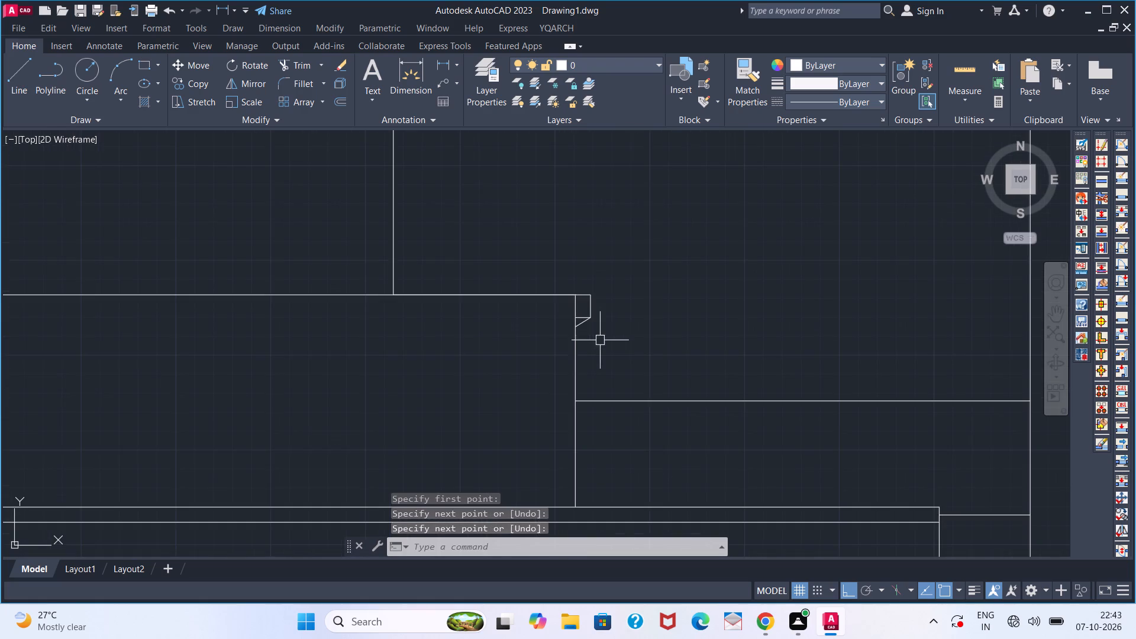
pyautogui.scroll(-2, 514, 389)
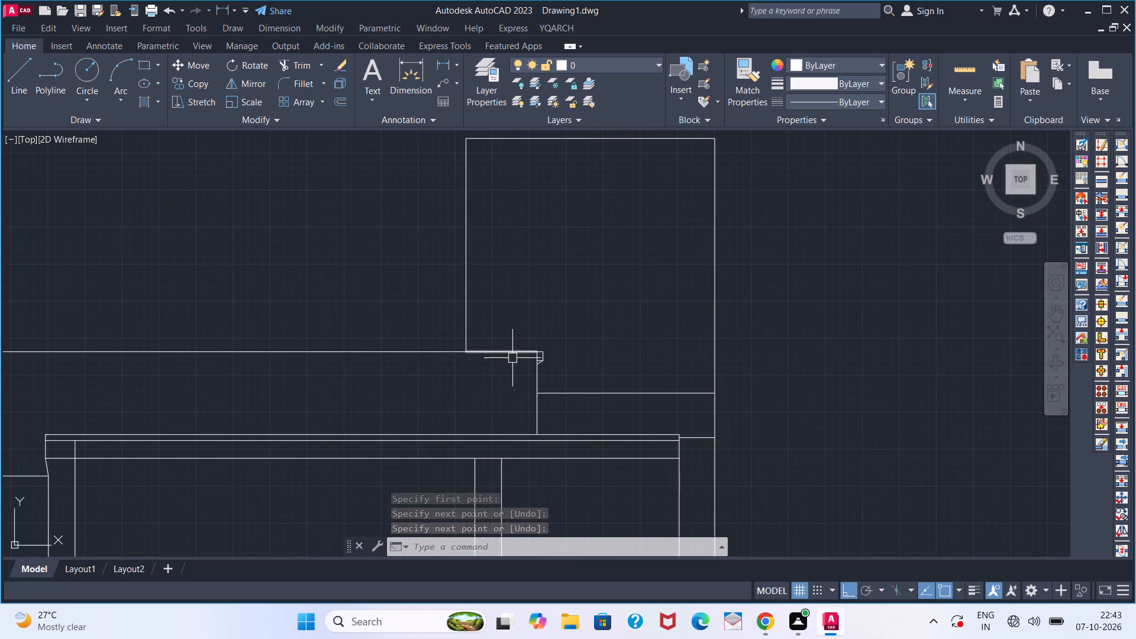
pyautogui.press('o')
pyautogui.press('Return')
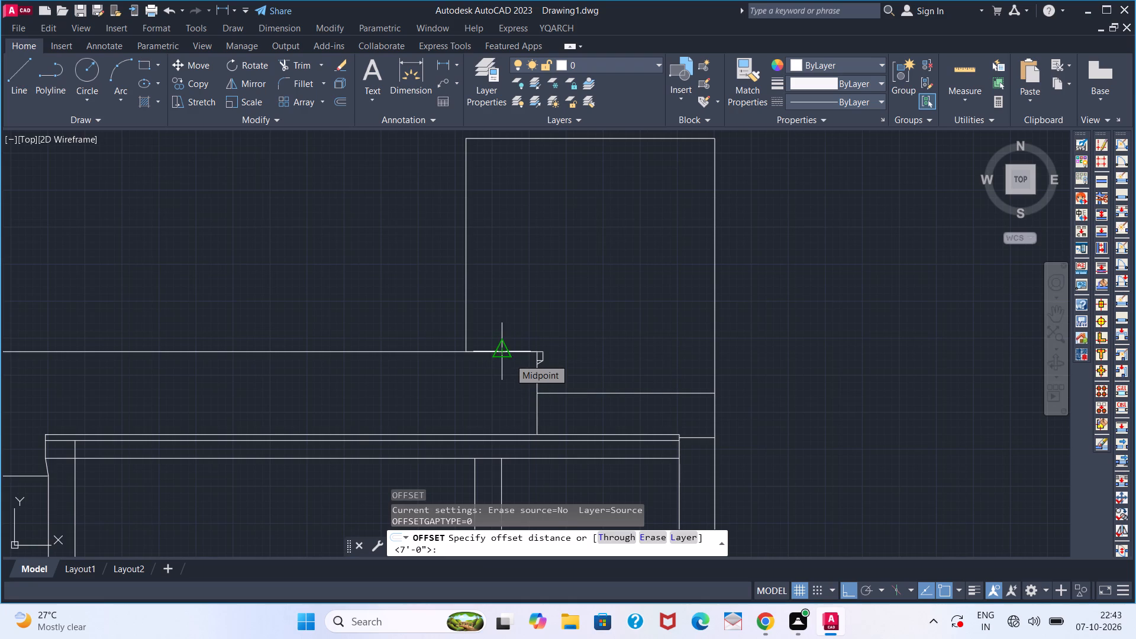
pyautogui.scroll(1, 506, 353)
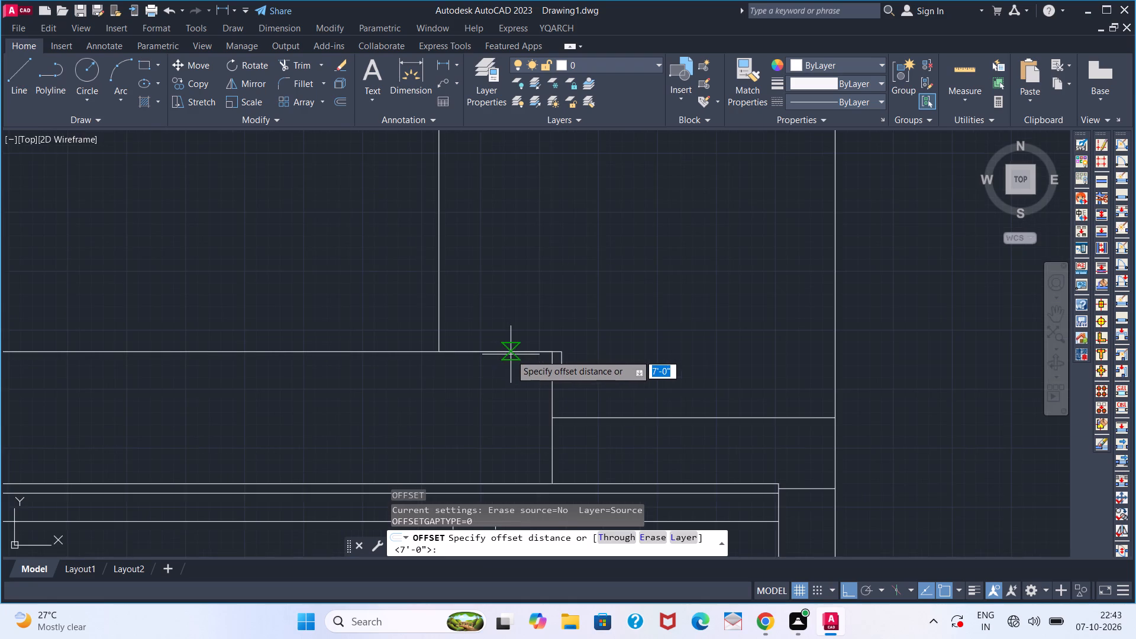
pyautogui.scroll(-2, 511, 354)
pyautogui.moveTo(498, 362); pyautogui.dragTo(590, 352, button='middle')
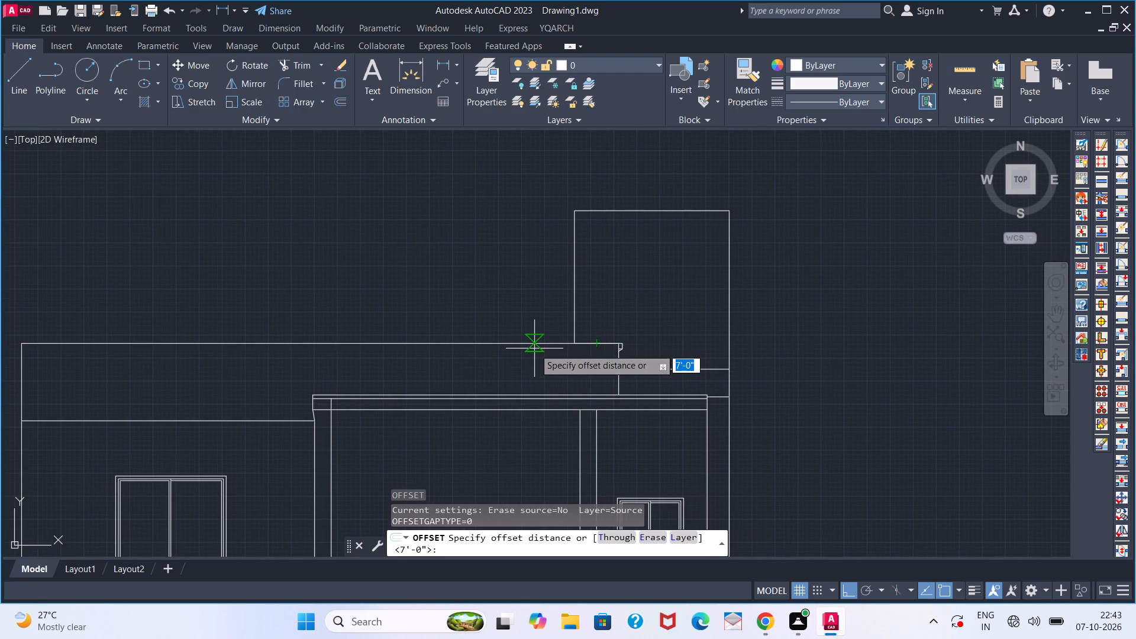
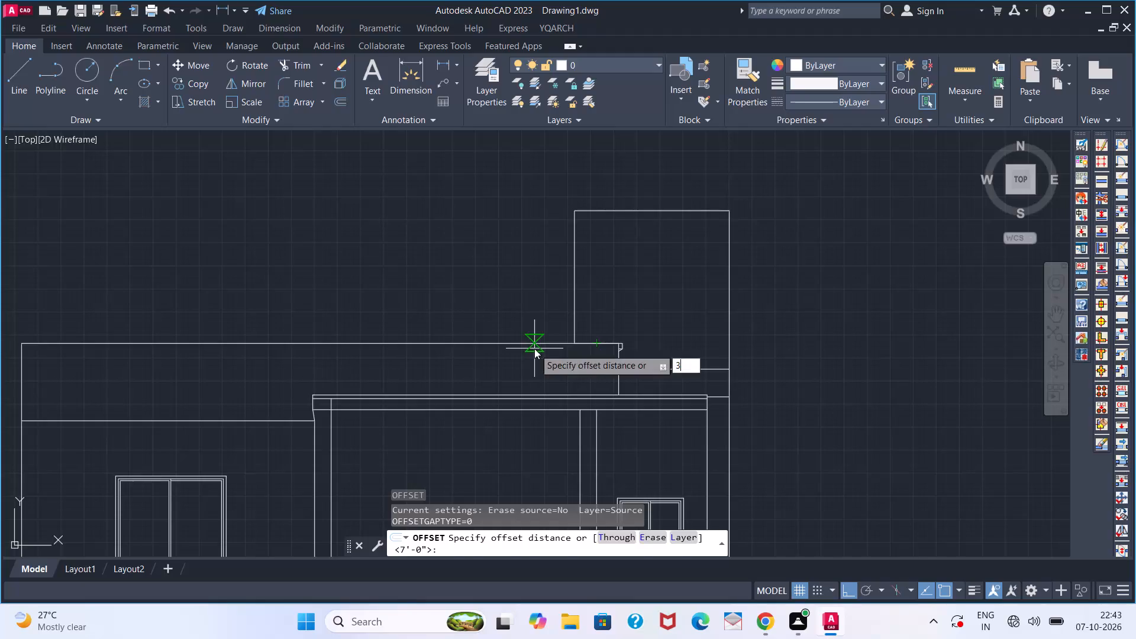
# Offset the parapet's long top line and the rooftop box's top line 3" downward.
pyautogui.press('Return')
pyautogui.click(530, 347)
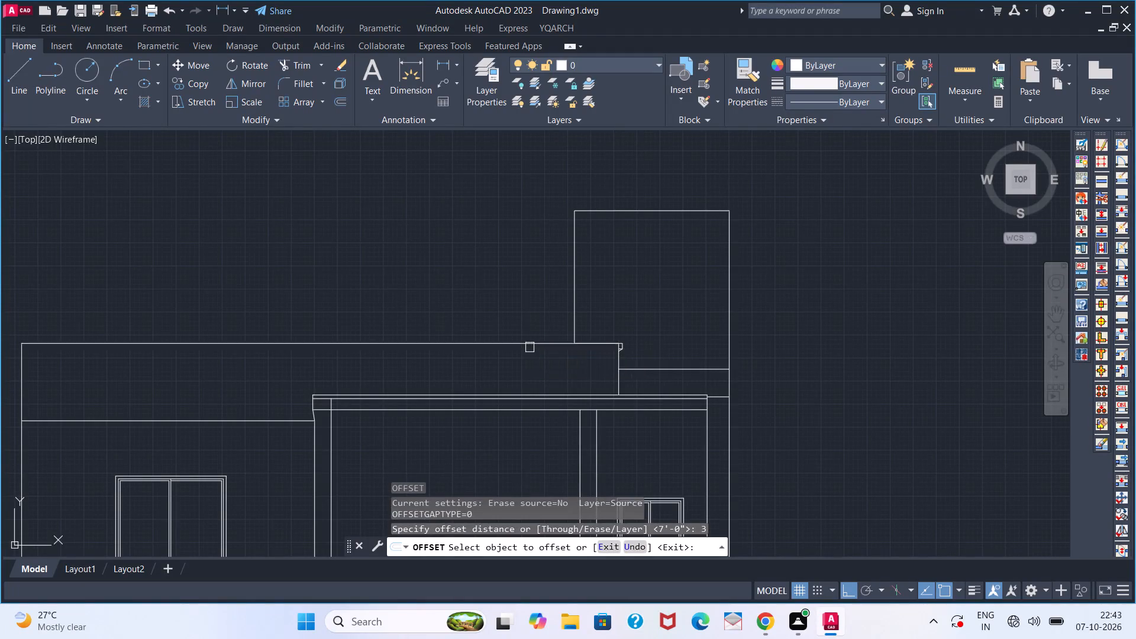
pyautogui.click(530, 360)
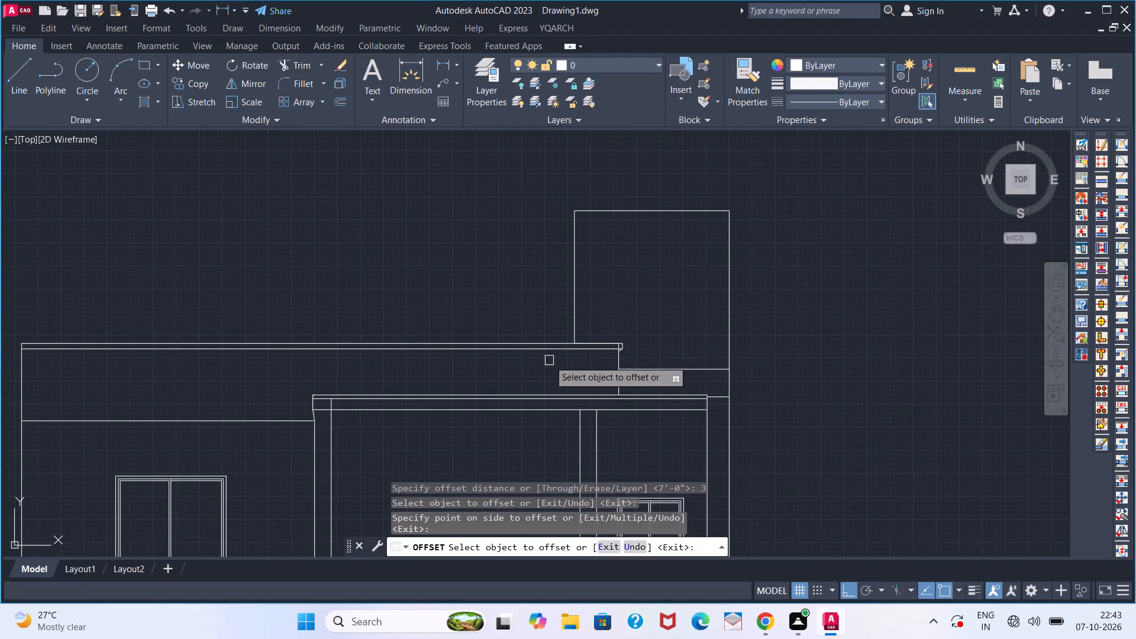
pyautogui.click(656, 211)
pyautogui.click(653, 246)
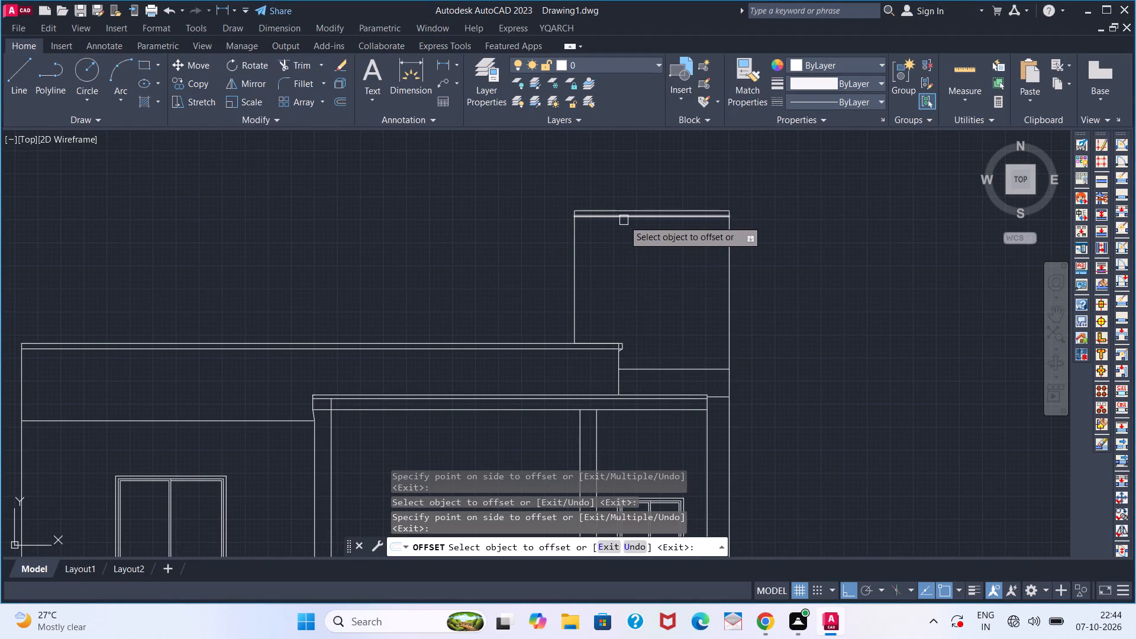
pyautogui.press('Return')
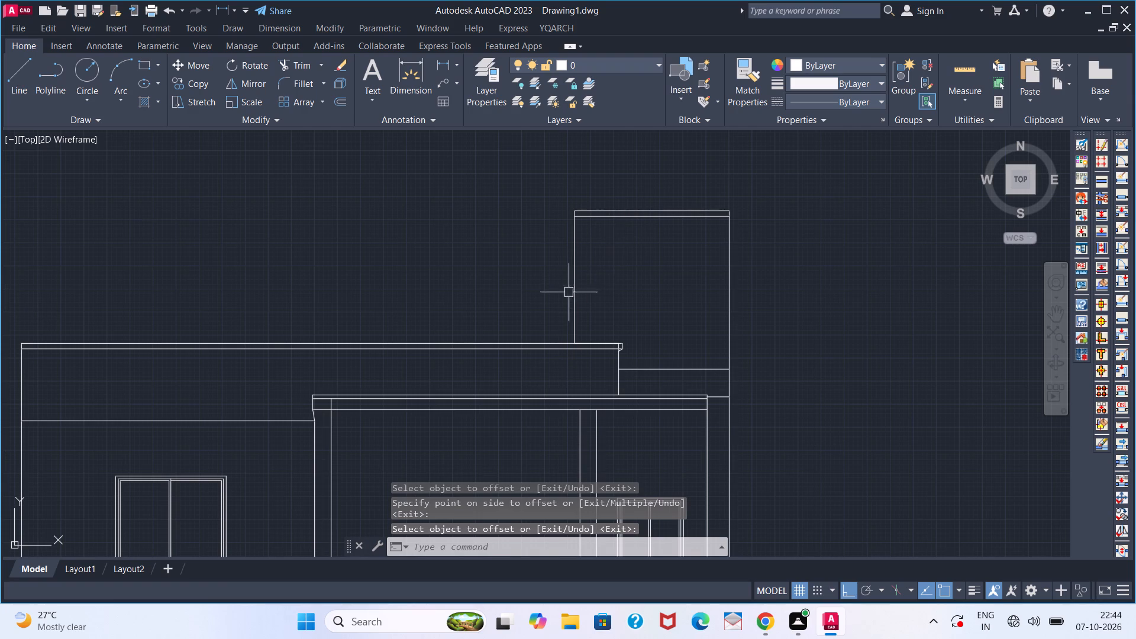
# Trim the piece of the parapet's short vertical line that lies inside the lip at its right end.
pyautogui.scroll(3, 557, 309)
pyautogui.write('TR')
pyautogui.press('space')
pyautogui.click(794, 458)
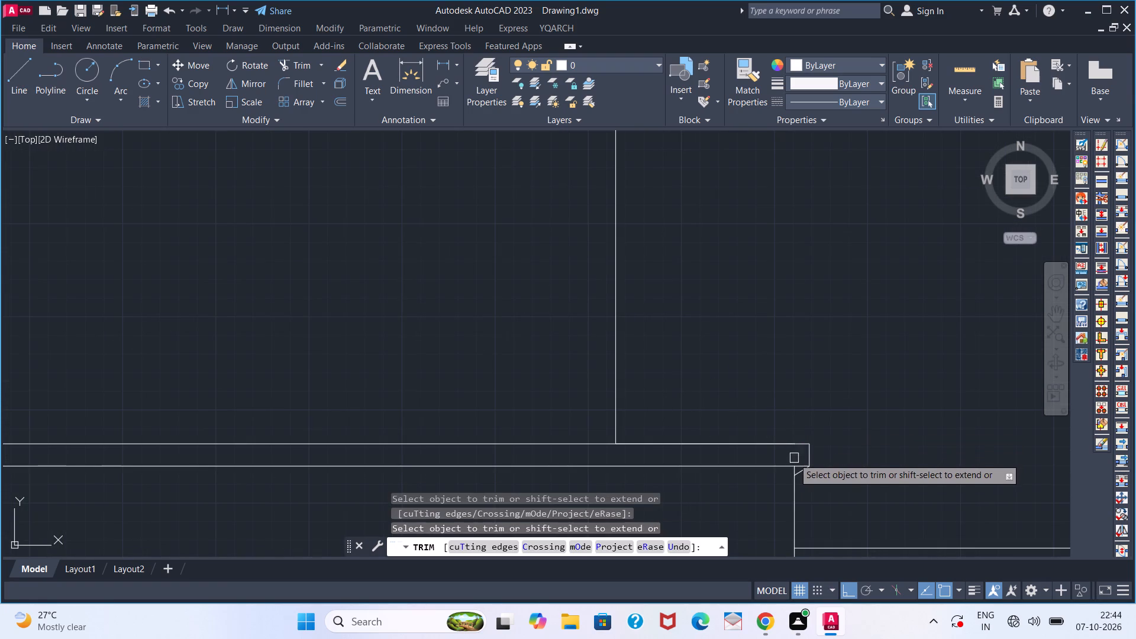
pyautogui.scroll(-2, 862, 395)
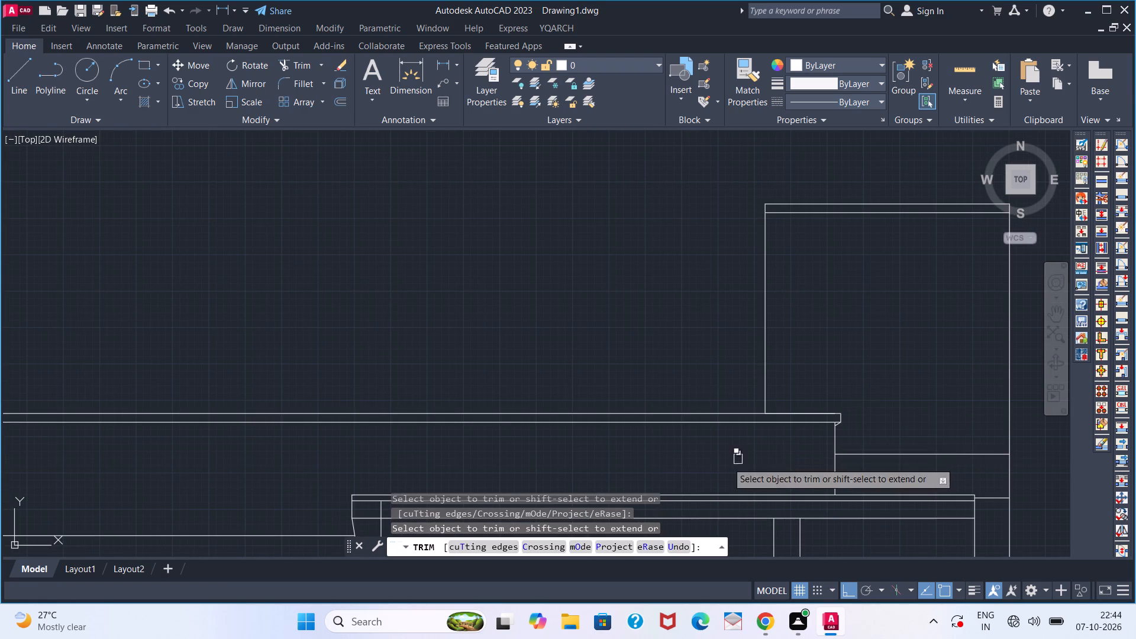
pyautogui.press('Return')
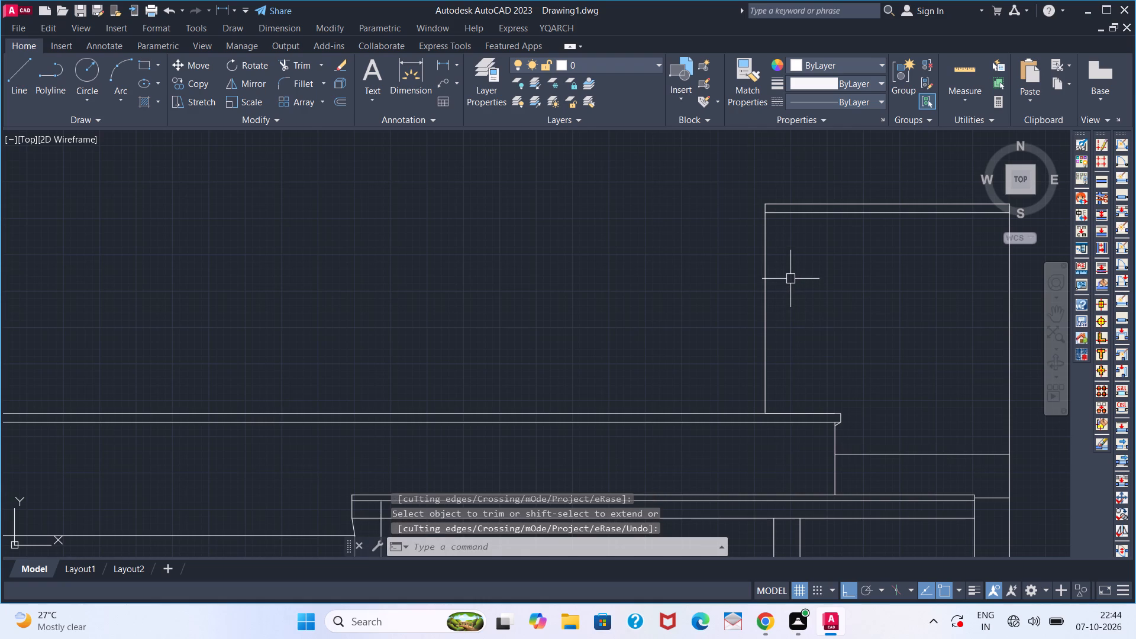
# Draw a lip at the rooftop box's top-left corner, projecting 3" outward, dropping 3", and returning to the box's left wall line.
pyautogui.press(';')
pyautogui.press('BackSpace')
pyautogui.press('l')
pyautogui.press('Return')
pyautogui.click(760, 197)
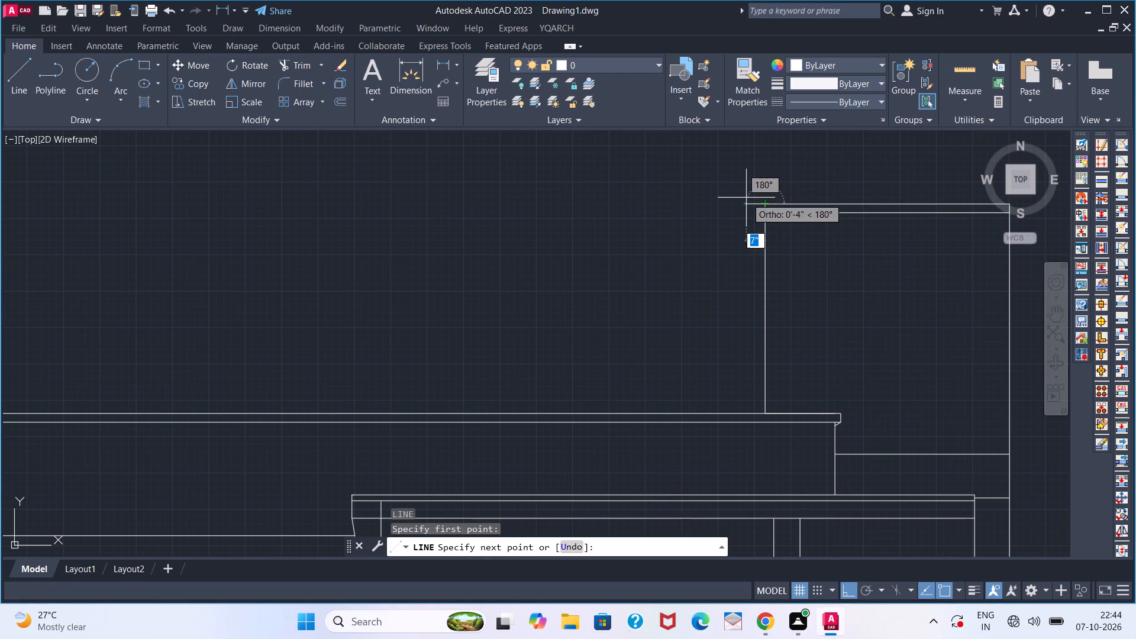
pyautogui.press('3')
pyautogui.press('Return')
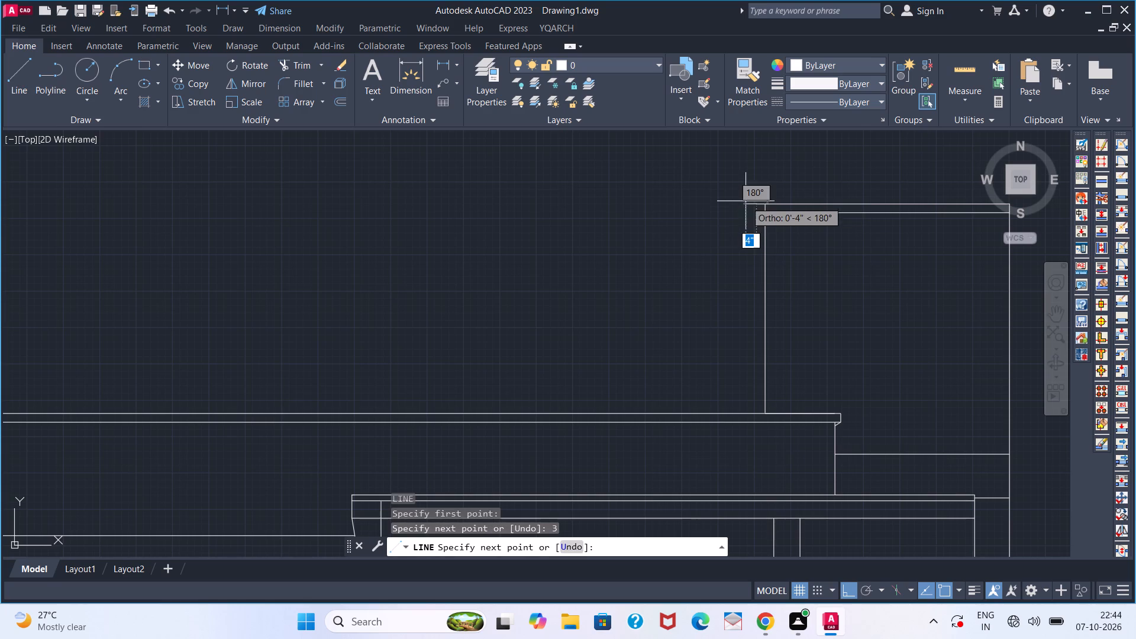
pyautogui.scroll(3, 754, 217)
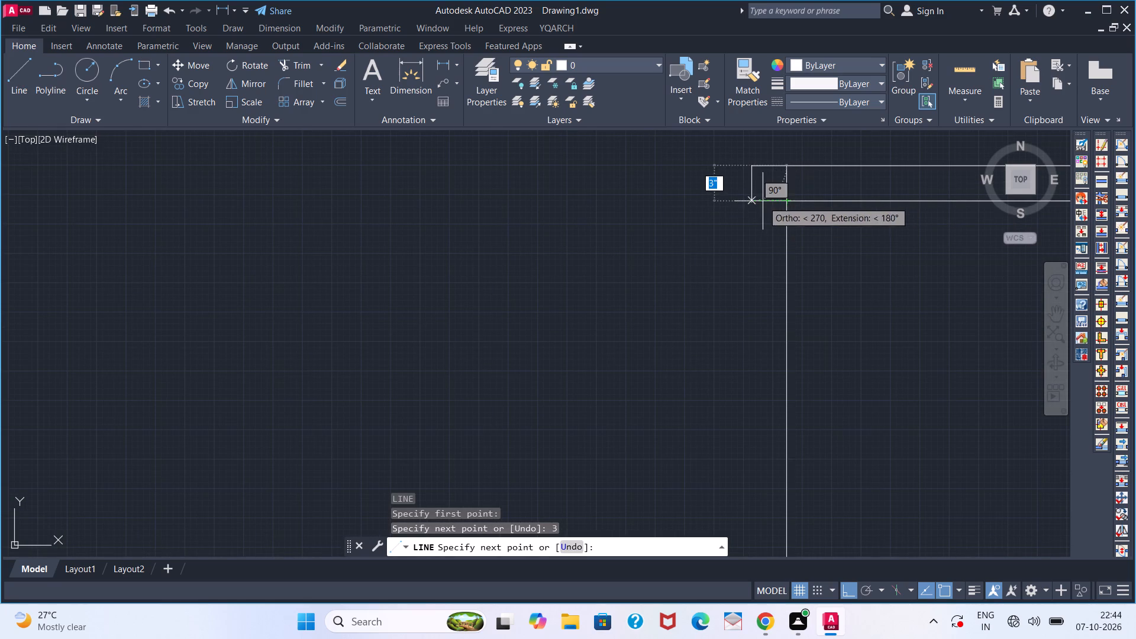
pyautogui.click(761, 201)
pyautogui.click(785, 201)
pyautogui.press('Return')
pyautogui.press('Return')
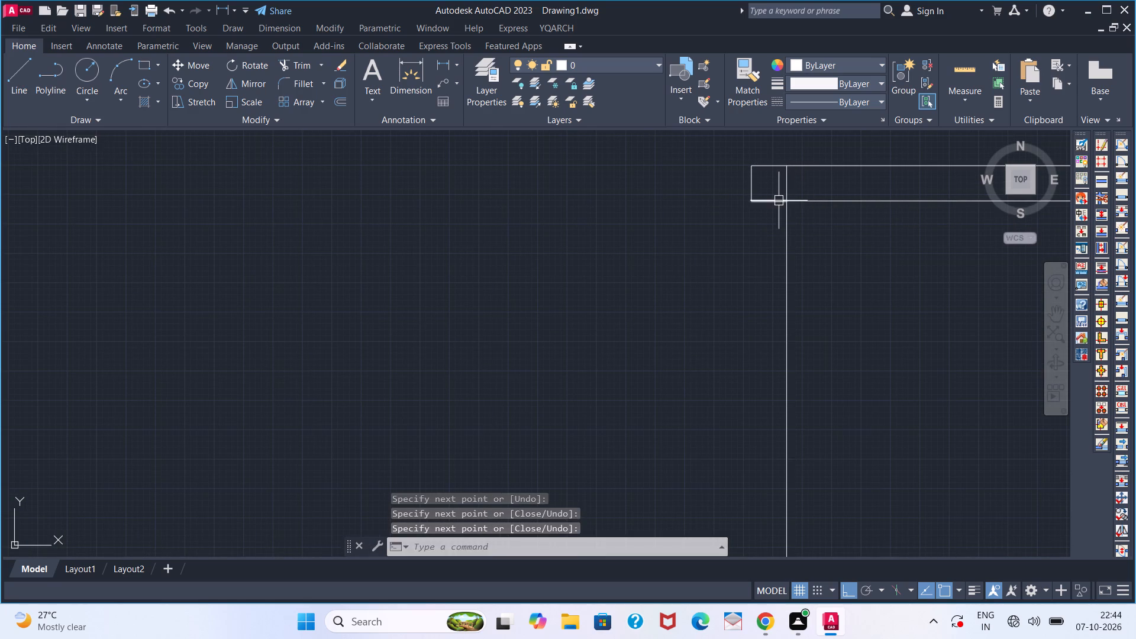
# Draw a sloped line from the box lip's lower outer corner down to the box's left wall line.
pyautogui.click(756, 201)
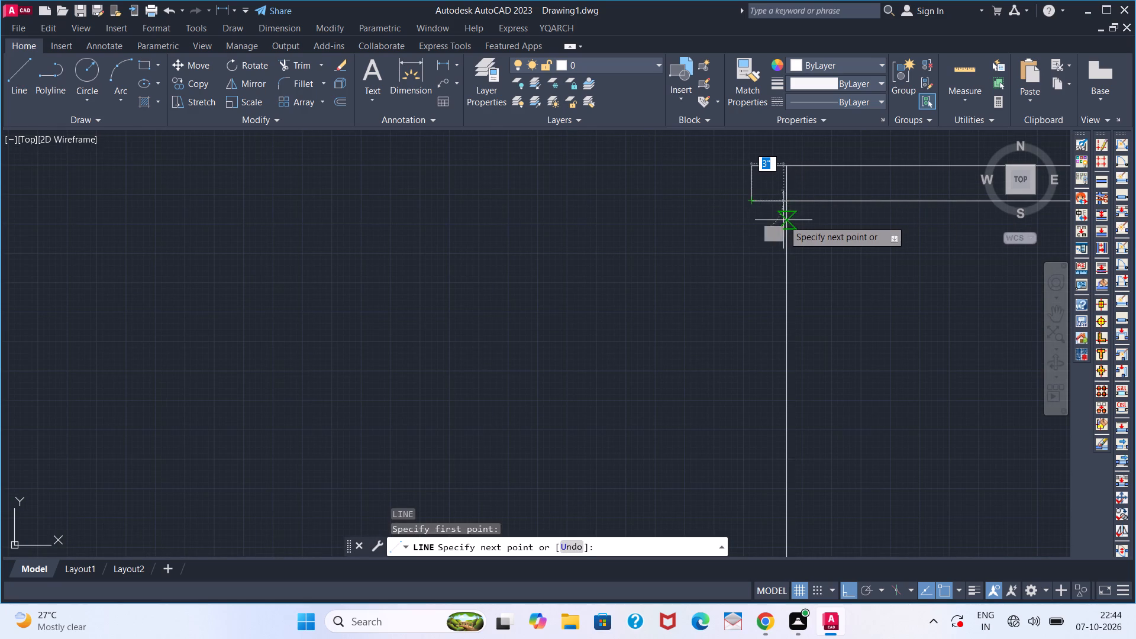
pyautogui.click(783, 228)
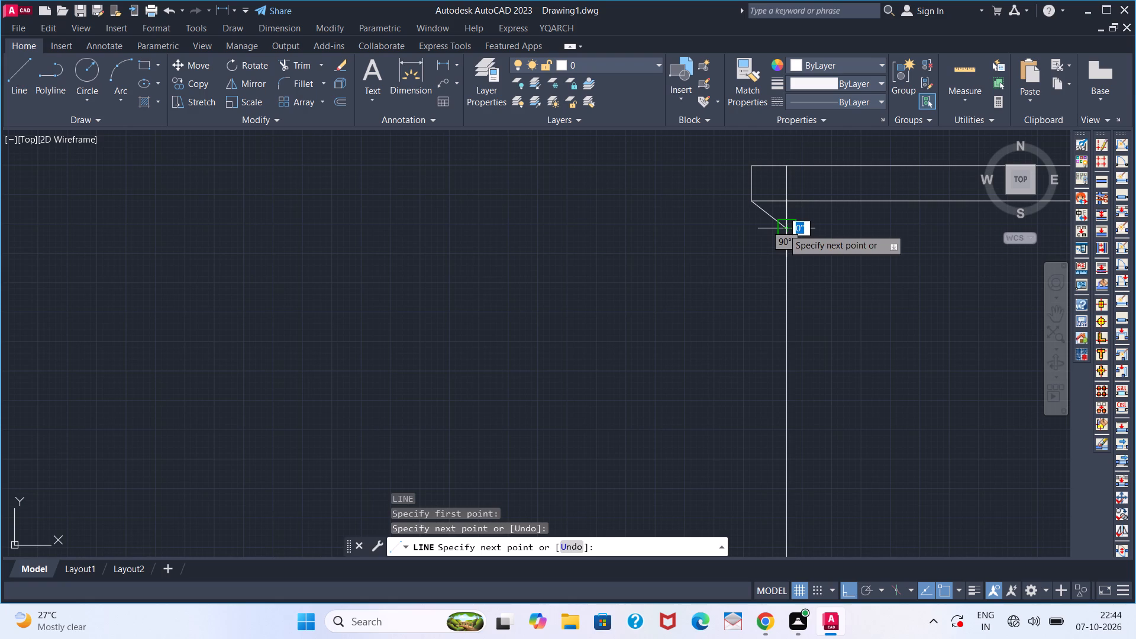
pyautogui.press('space')
# Trim the piece of the rooftop box's left wall line that lies inside the lip band.
pyautogui.write('TR')
pyautogui.press('v')
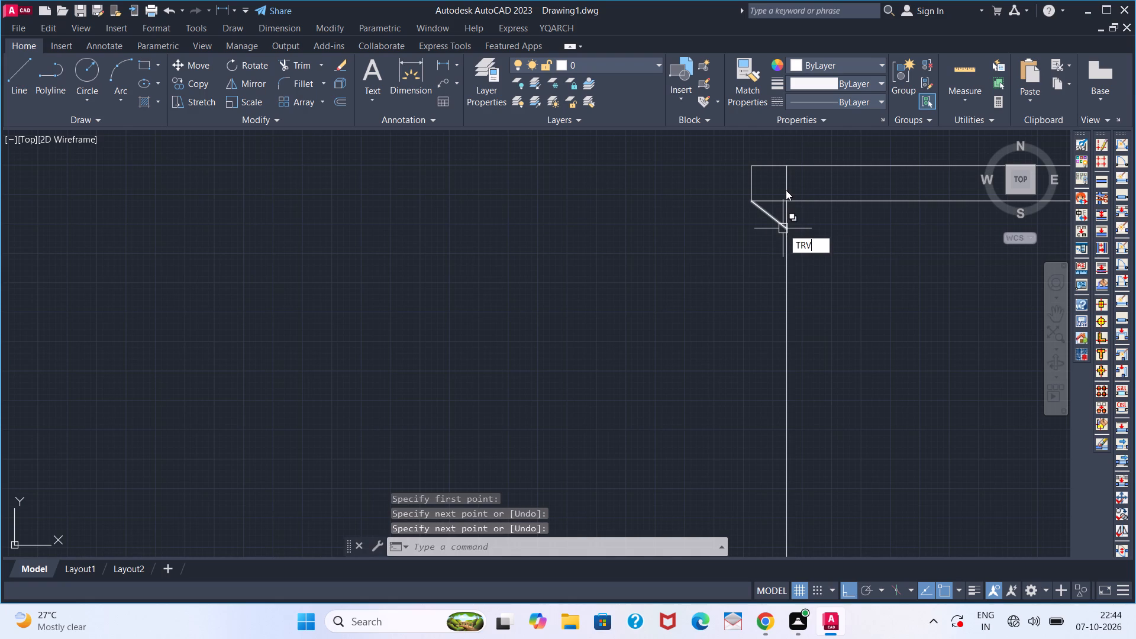
pyautogui.press('BackSpace')
pyautogui.press('Return')
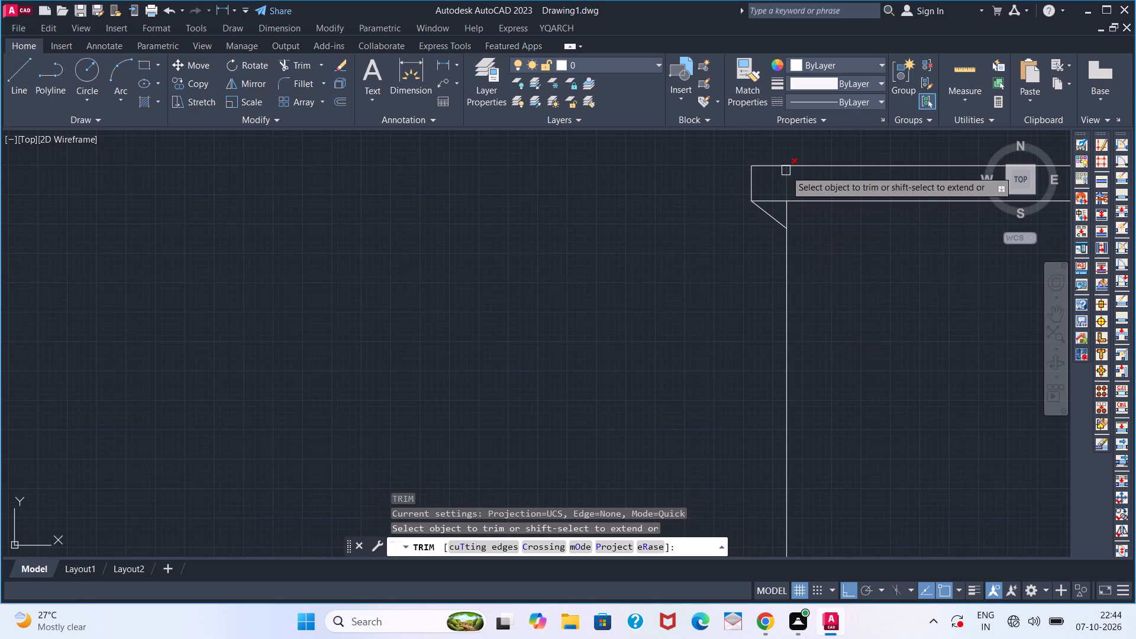
pyautogui.click(786, 179)
pyautogui.press('Return')
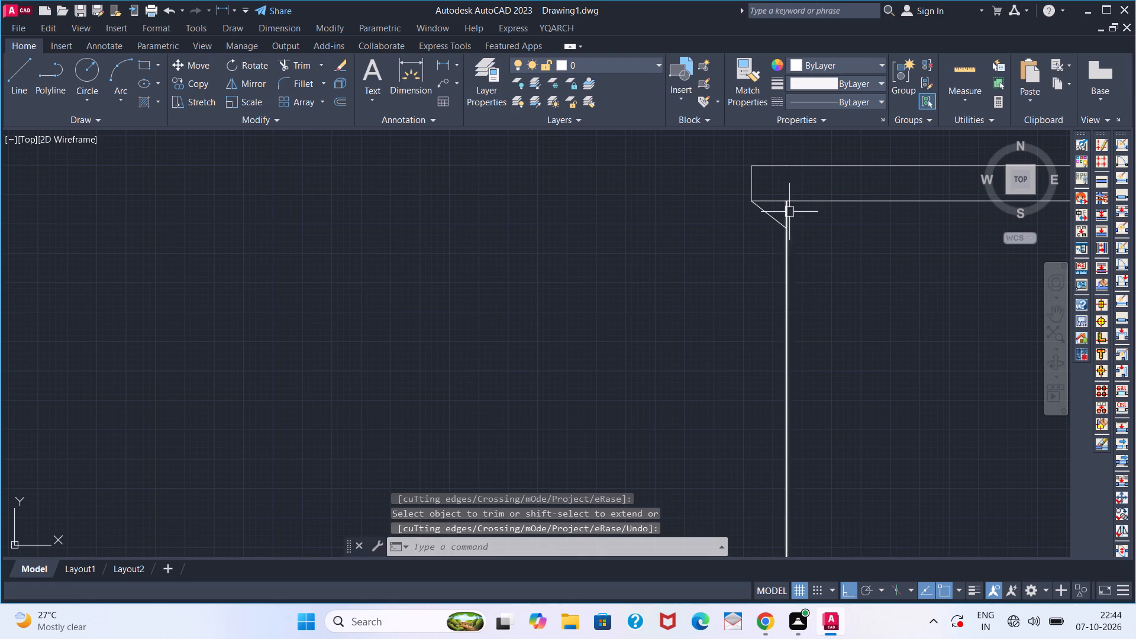
# Examine the whole elevation together with the floor plan below it.
pyautogui.scroll(-6, 812, 218)
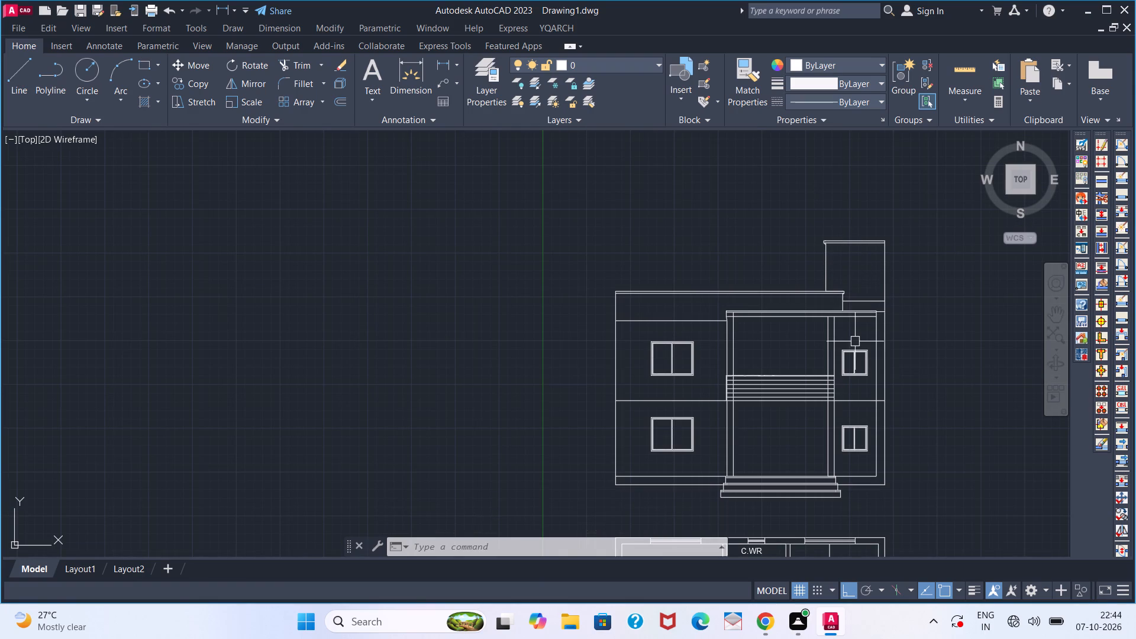
pyautogui.scroll(1, 855, 351)
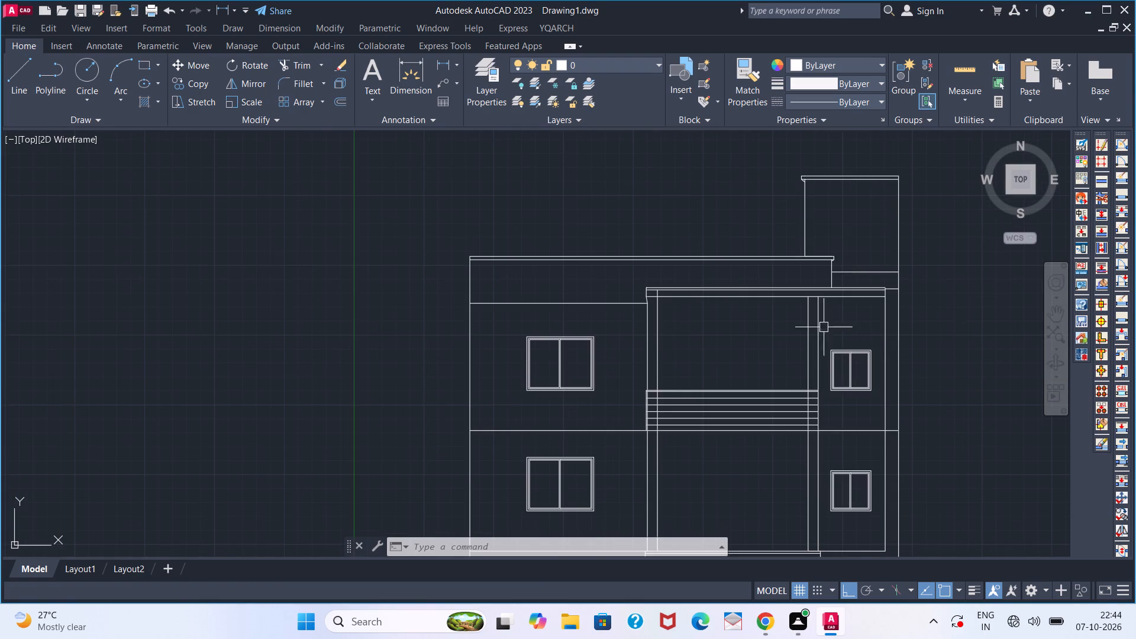
pyautogui.scroll(-2, 740, 323)
pyautogui.moveTo(748, 356); pyautogui.dragTo(754, 351, button='middle')
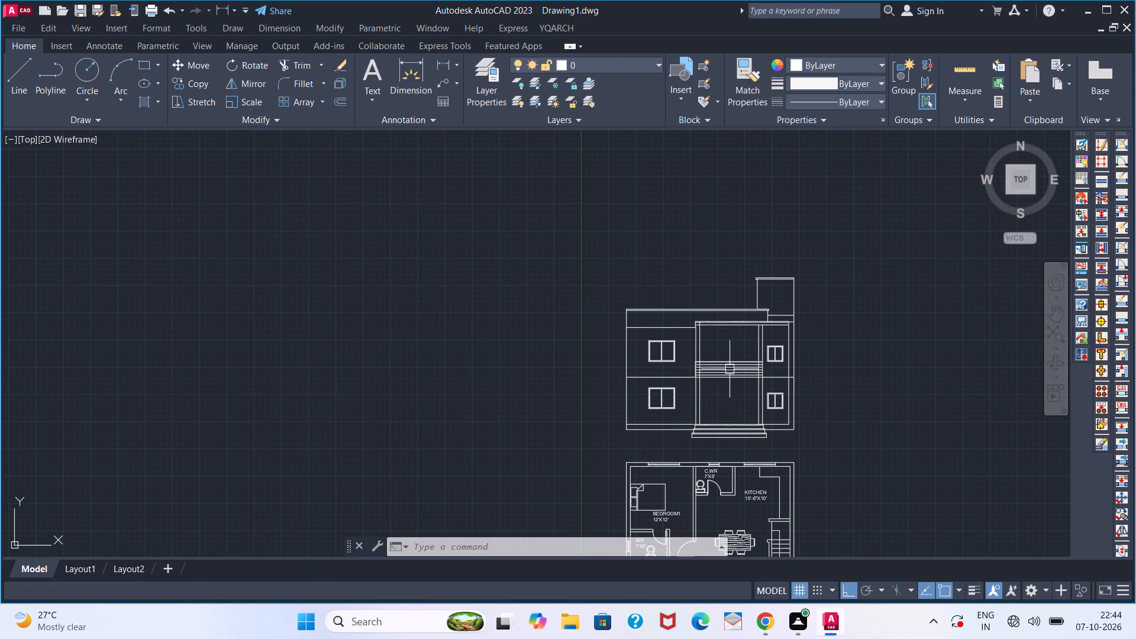
pyautogui.moveTo(754, 351); pyautogui.dragTo(766, 334, button='middle')
pyautogui.moveTo(772, 325); pyautogui.dragTo(792, 293, button='middle')
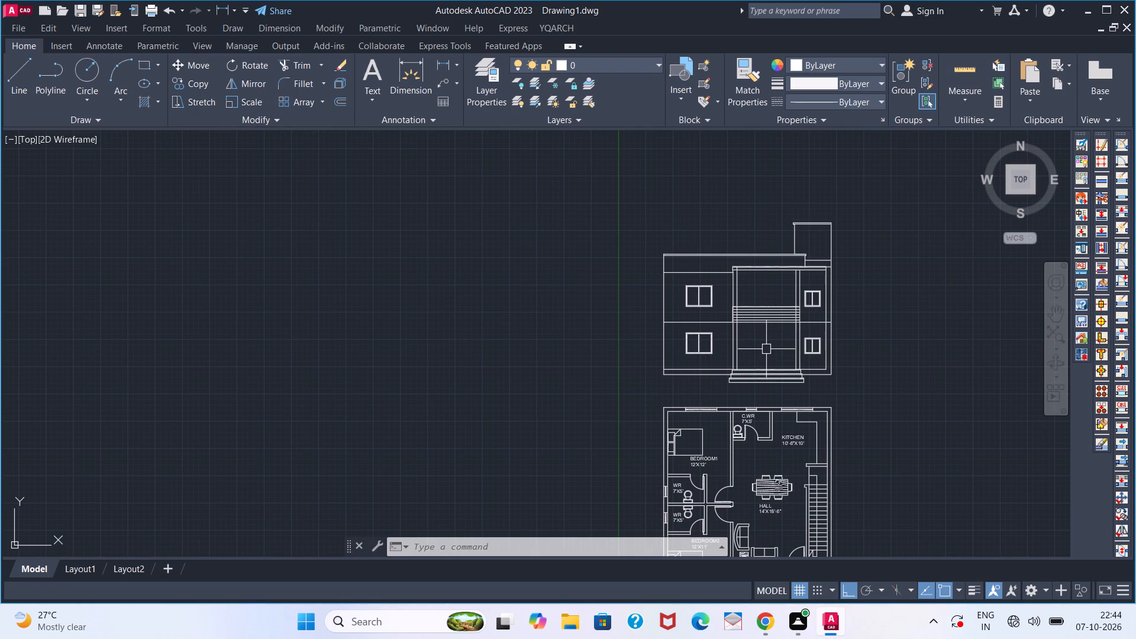
pyautogui.moveTo(779, 341); pyautogui.dragTo(709, 381, button='middle')
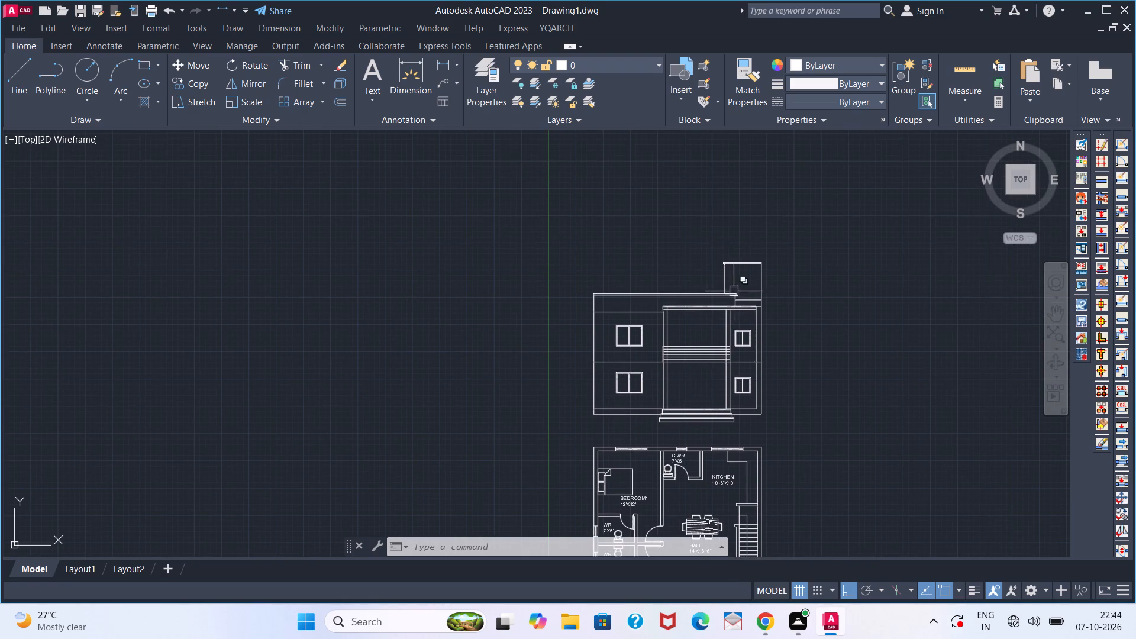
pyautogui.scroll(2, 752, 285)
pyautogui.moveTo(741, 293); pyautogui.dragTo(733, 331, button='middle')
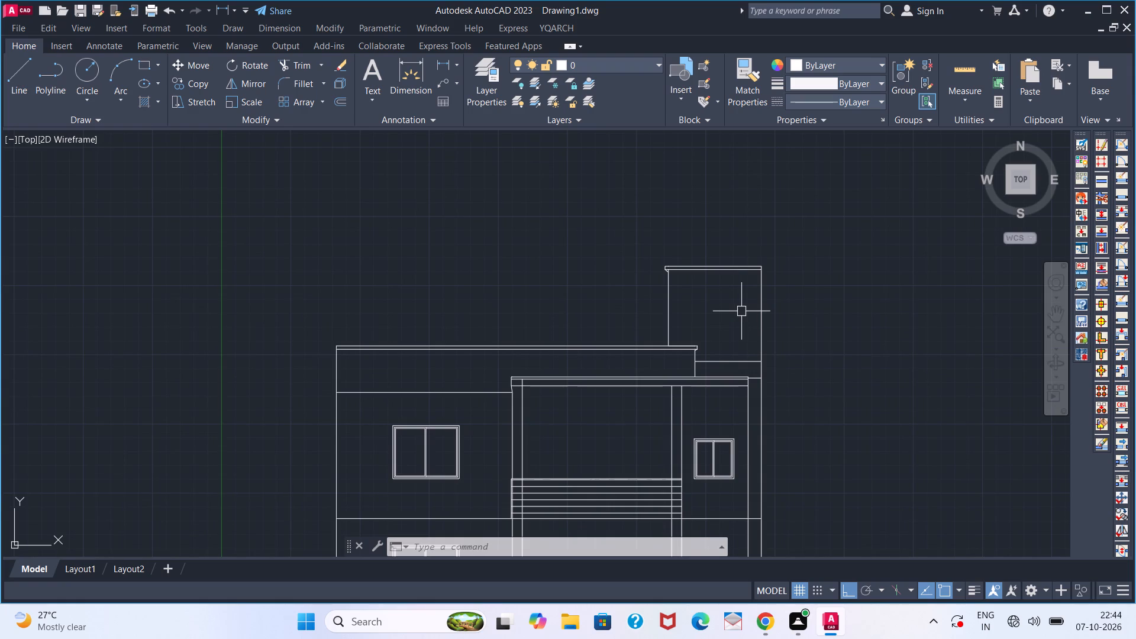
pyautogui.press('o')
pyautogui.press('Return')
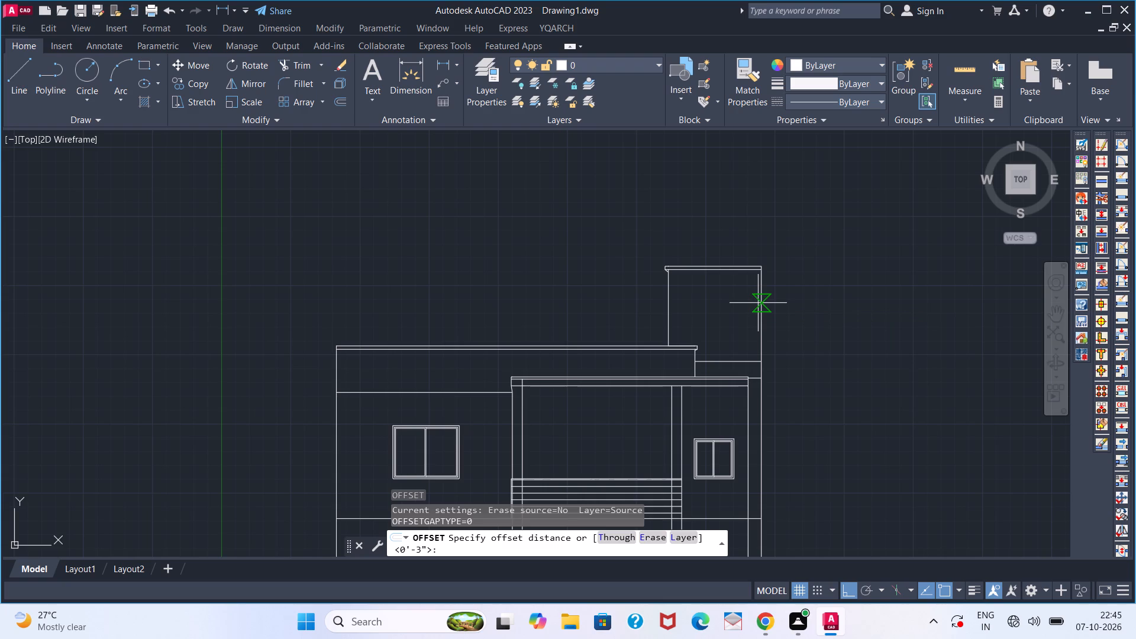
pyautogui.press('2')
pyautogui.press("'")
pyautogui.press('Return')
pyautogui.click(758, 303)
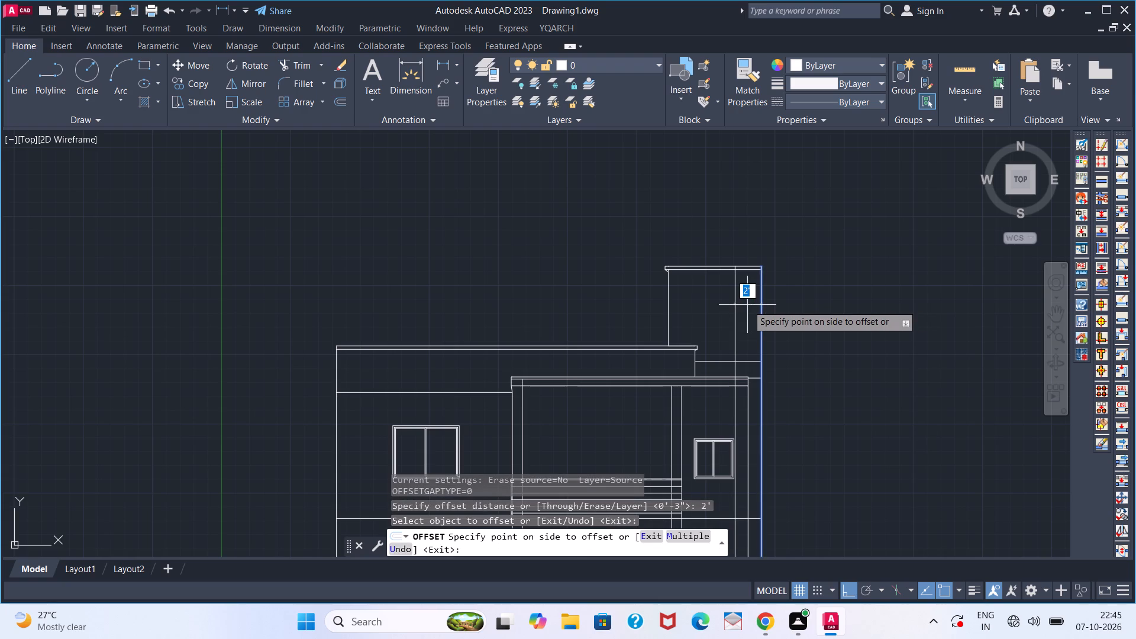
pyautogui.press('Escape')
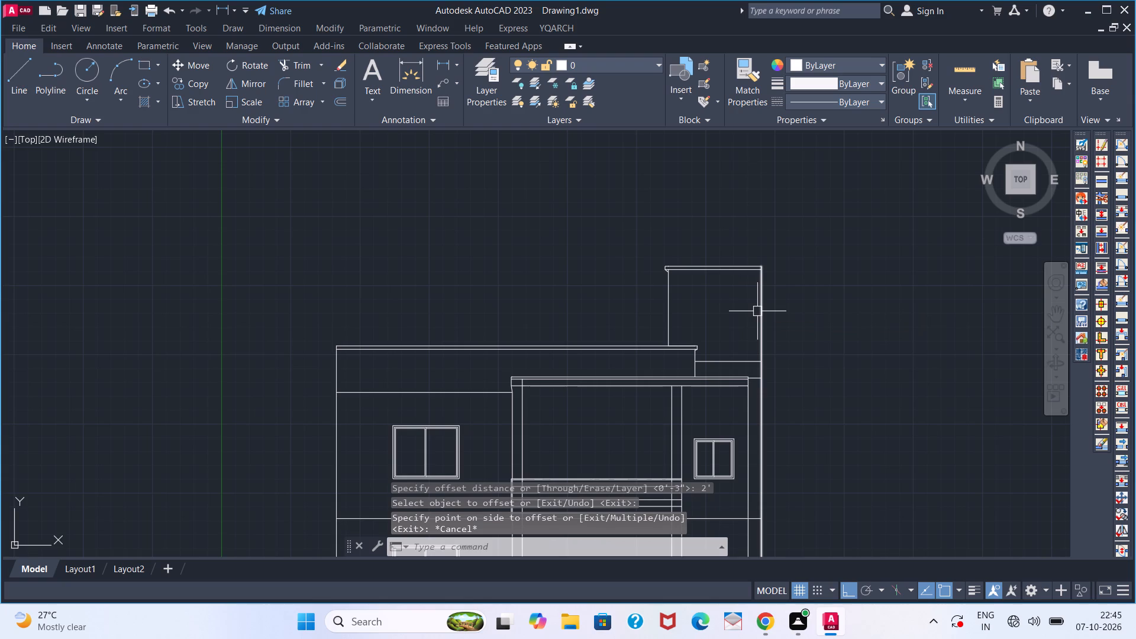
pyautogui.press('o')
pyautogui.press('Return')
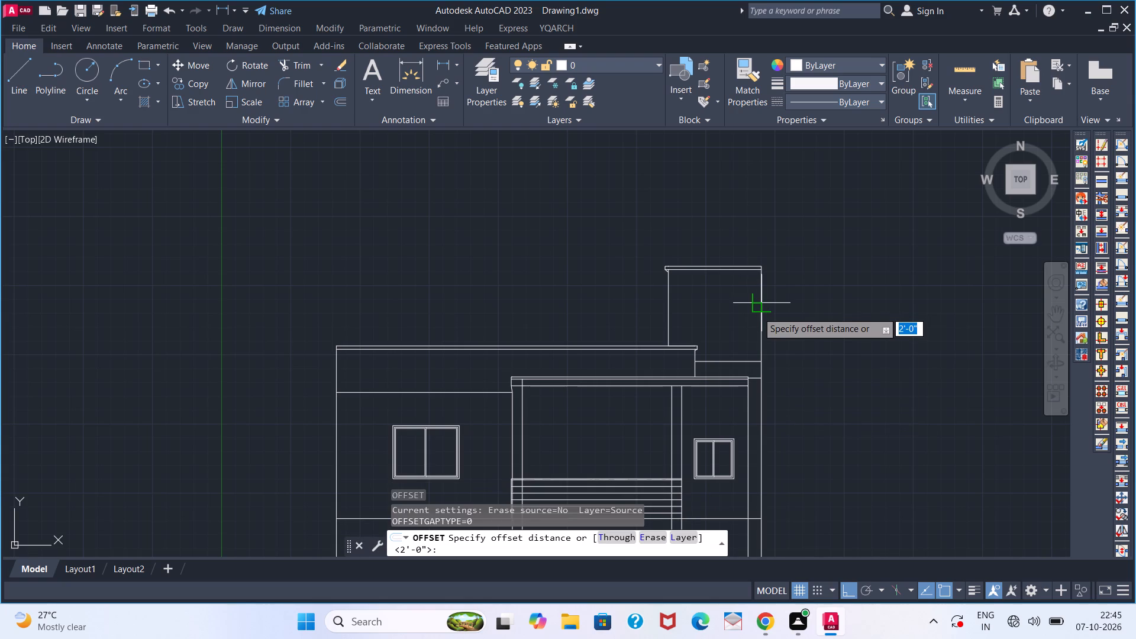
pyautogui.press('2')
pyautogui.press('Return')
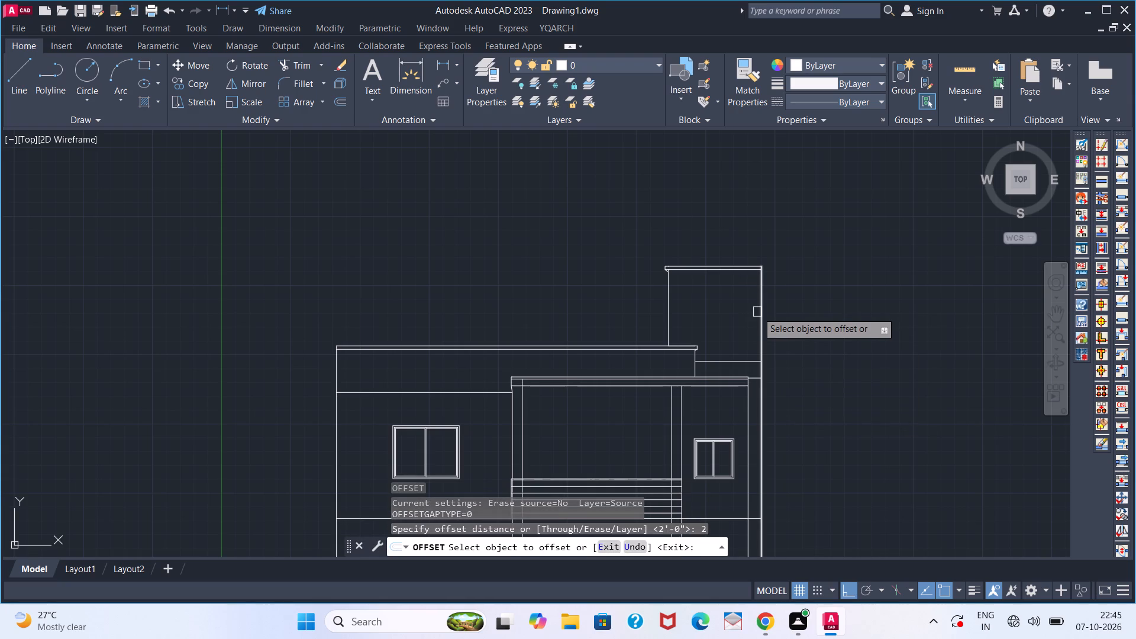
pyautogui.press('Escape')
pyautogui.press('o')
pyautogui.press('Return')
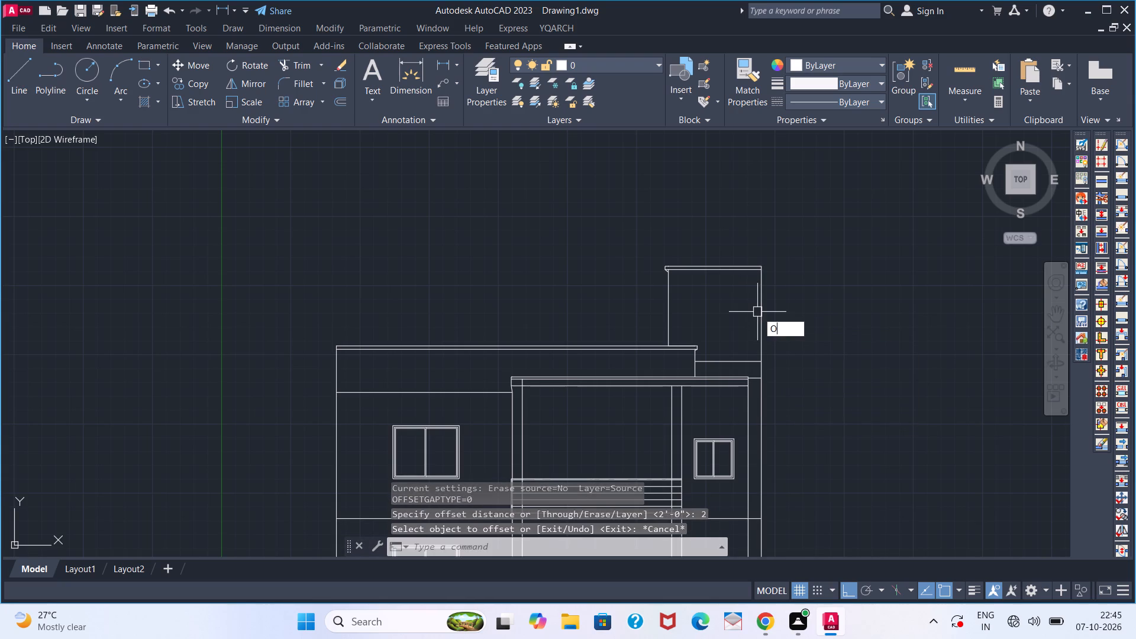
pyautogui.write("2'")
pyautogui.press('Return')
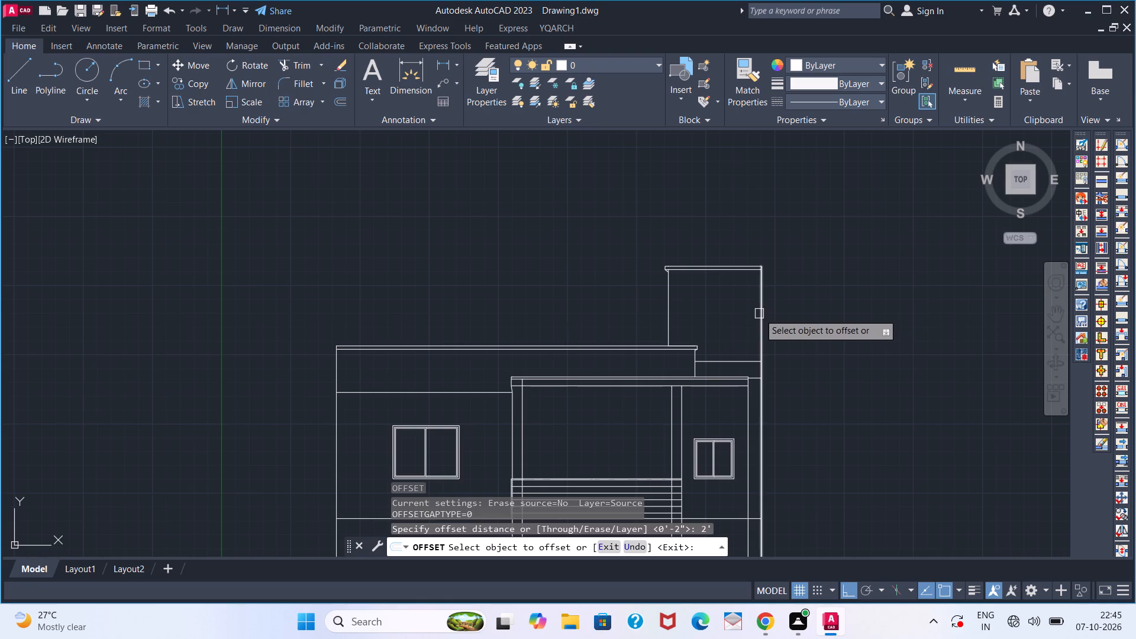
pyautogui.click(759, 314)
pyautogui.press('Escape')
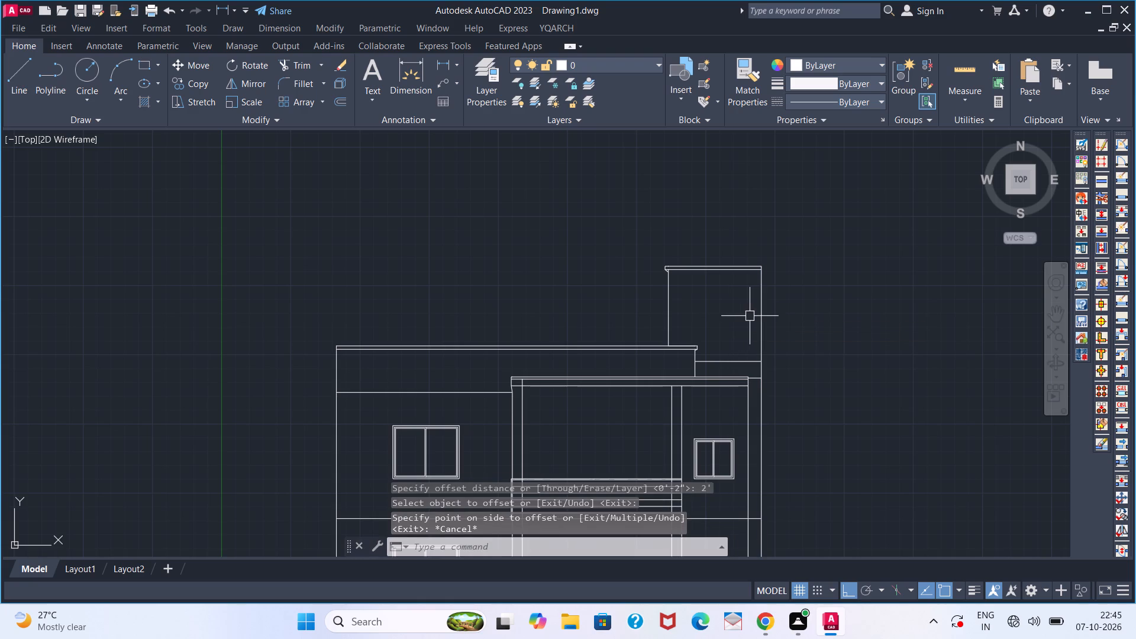
# Offset the rooftop box's right wall line 1' inward, and add two further vertical lines spaced 3" and 8" successively inward.
pyautogui.press('o')
pyautogui.press('Return')
pyautogui.write("1'")
pyautogui.press('Return')
pyautogui.click(760, 320)
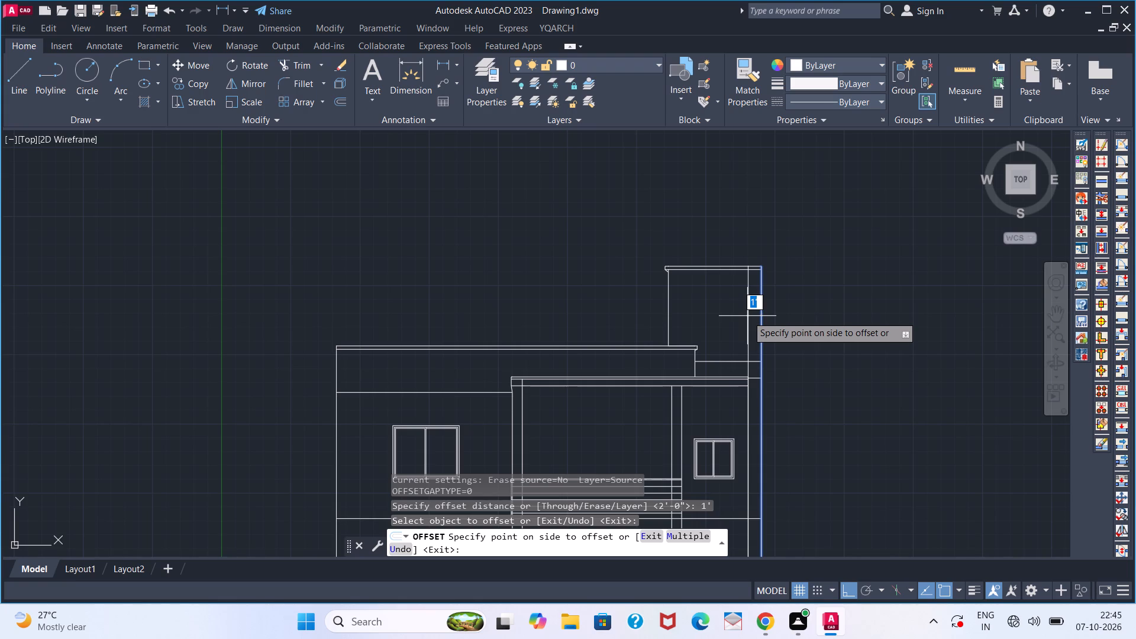
pyautogui.click(741, 315)
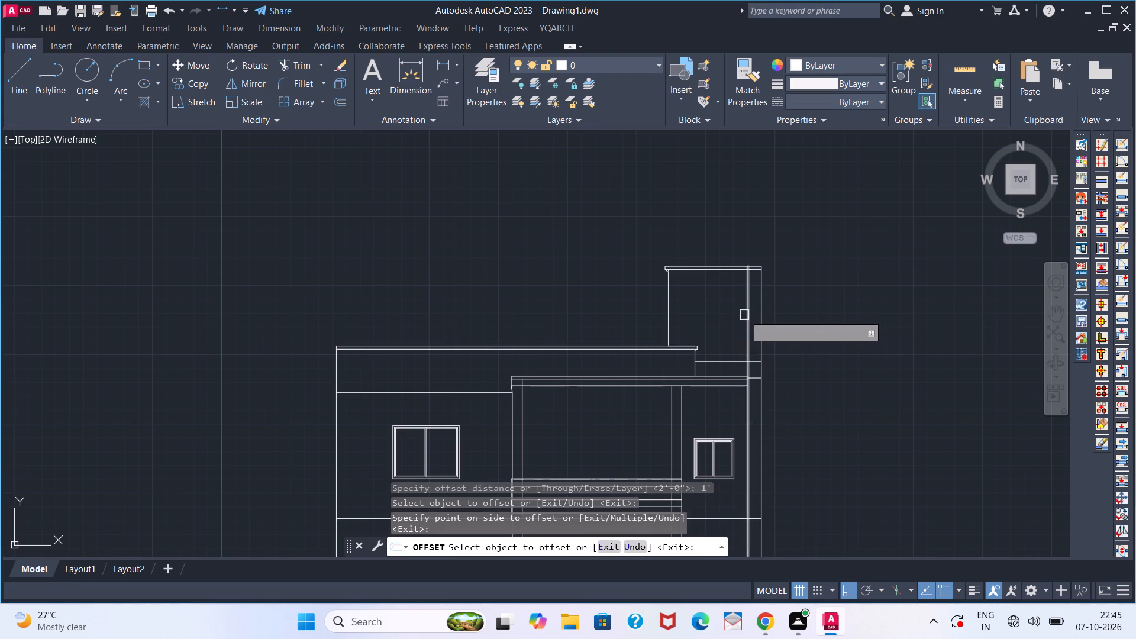
pyautogui.click(746, 315)
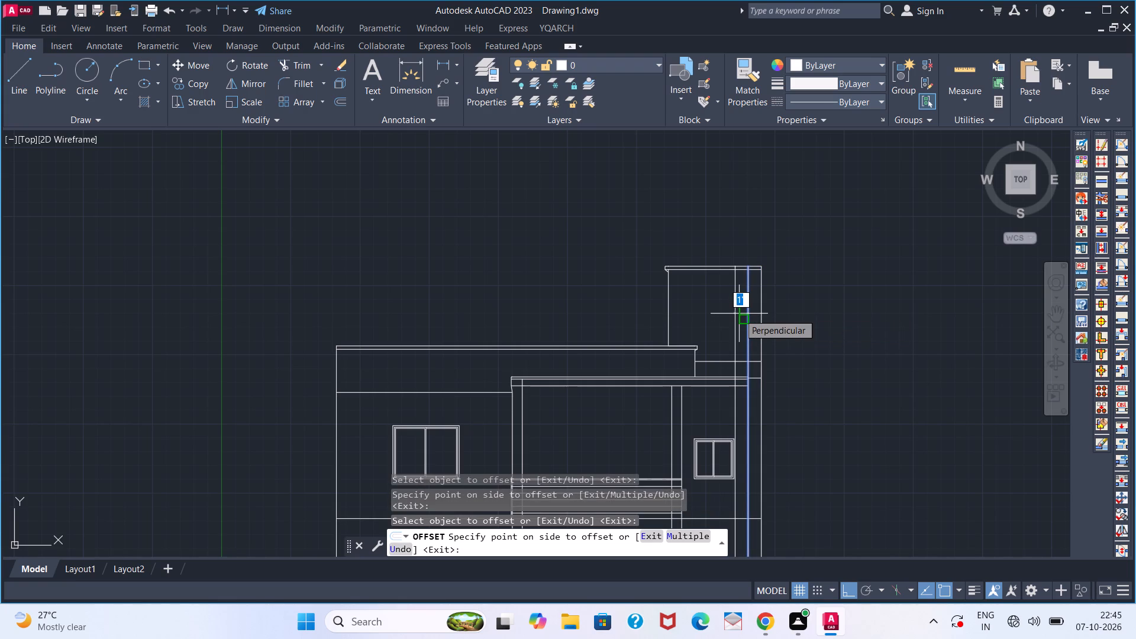
pyautogui.press('3')
pyautogui.press('Return')
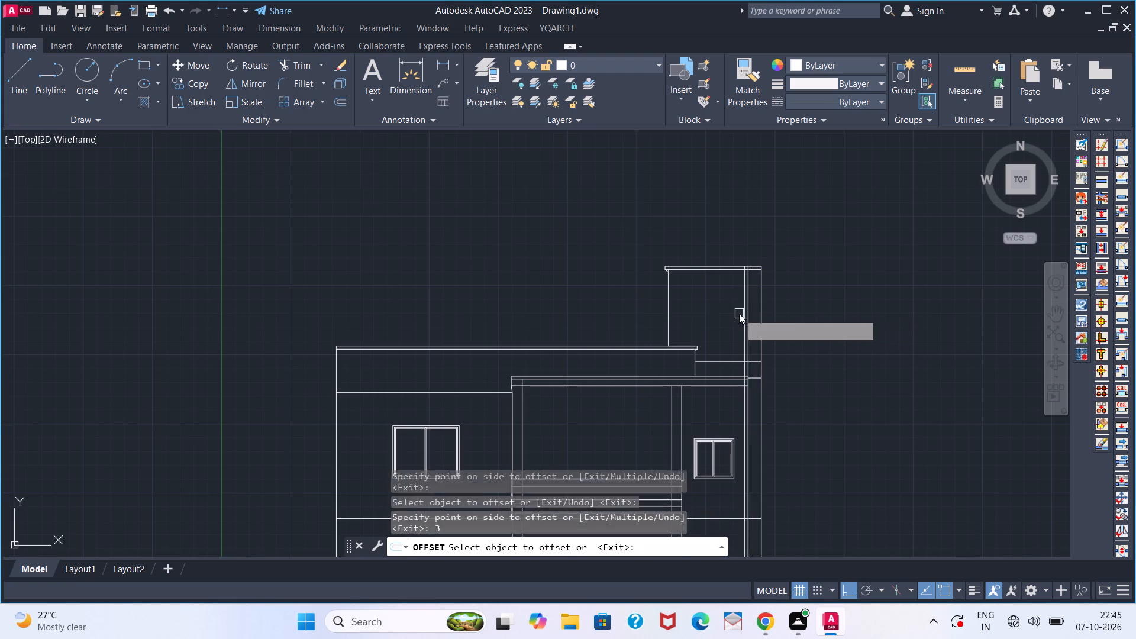
pyautogui.click(741, 314)
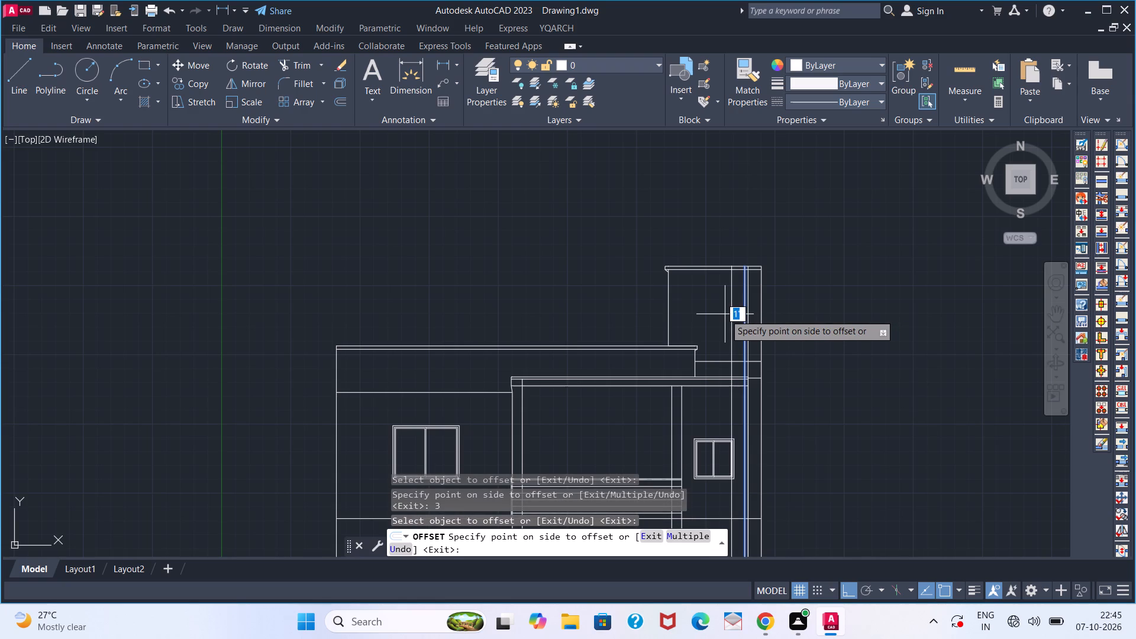
pyautogui.press('8')
pyautogui.press('Return')
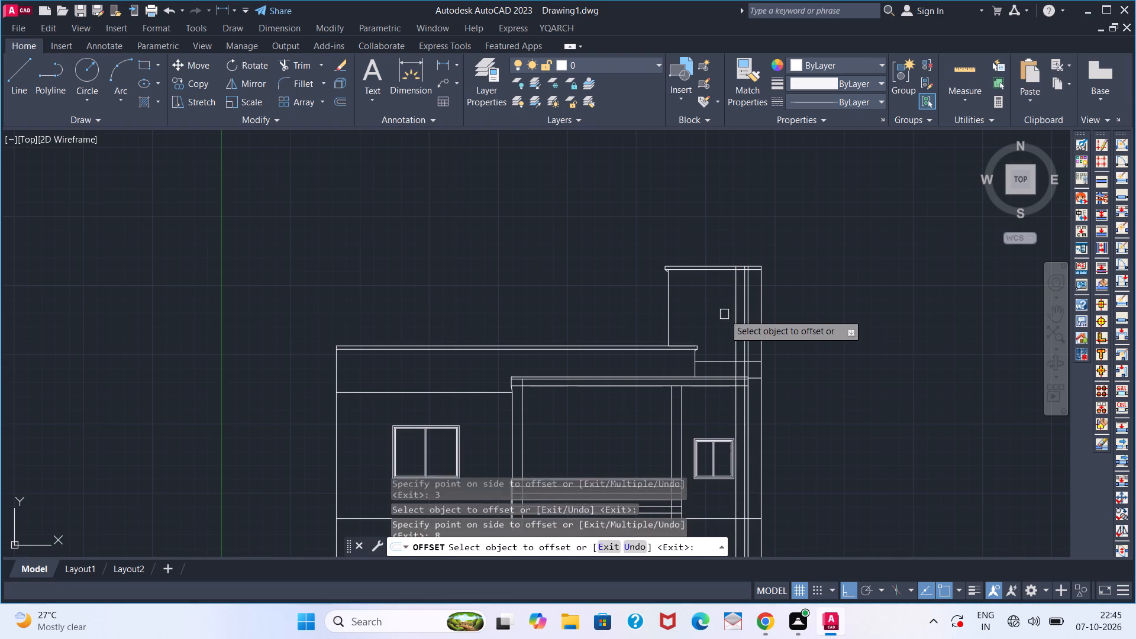
# Continue the vertical stripe lines across the rooftop box with successive inward offsets of 4", 8", 4" and 8".
pyautogui.scroll(1, 724, 314)
pyautogui.click(740, 340)
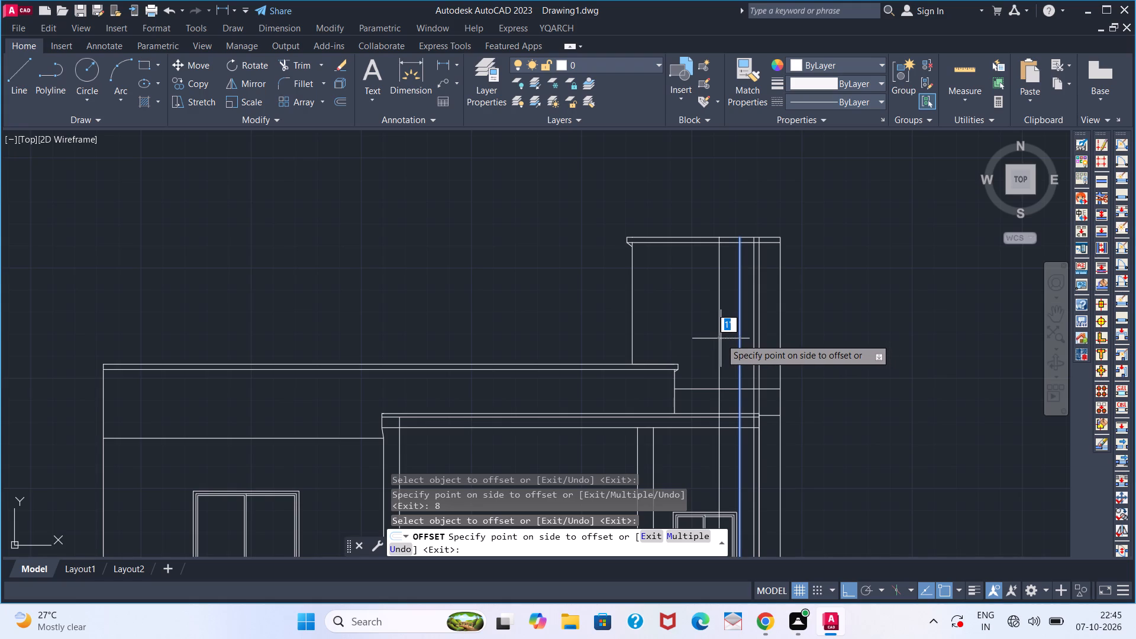
pyautogui.press('4')
pyautogui.press('Return')
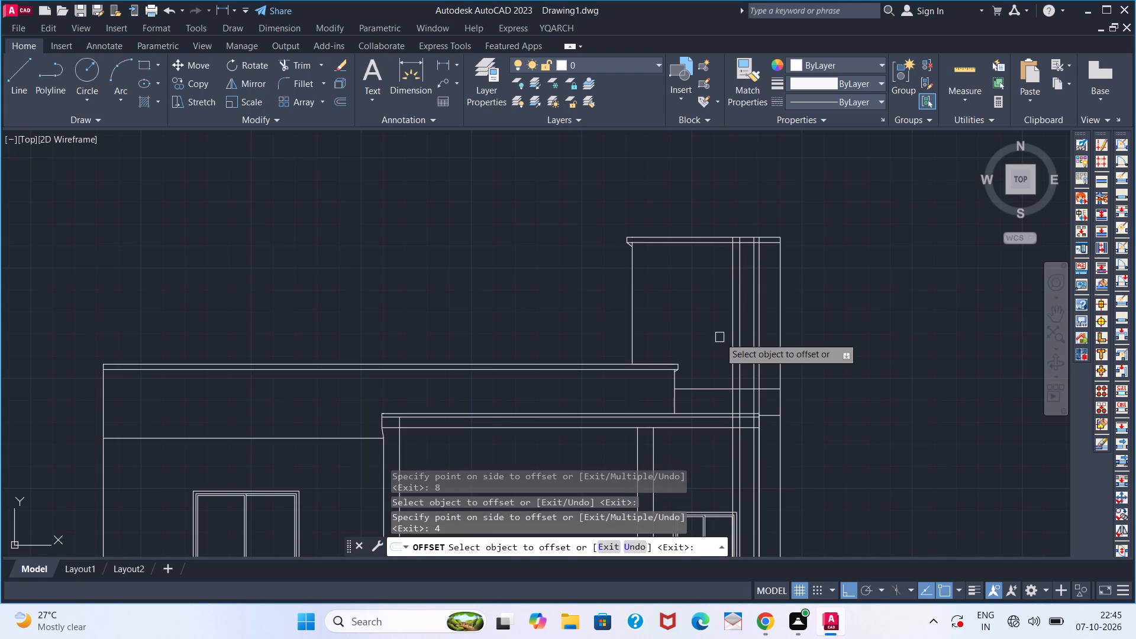
pyautogui.click(729, 337)
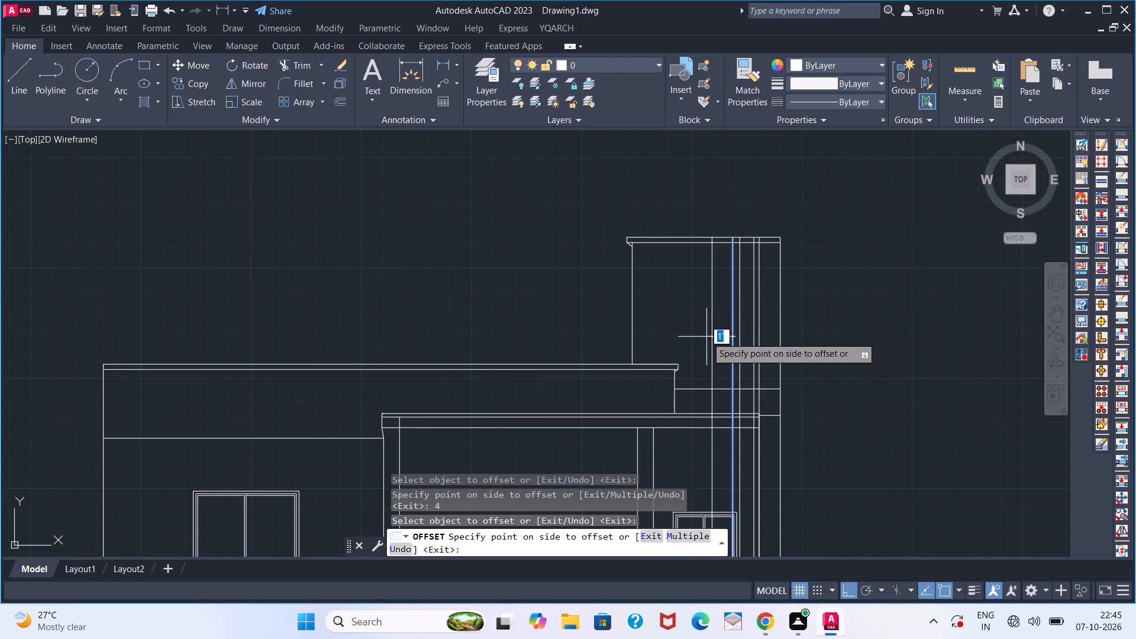
pyautogui.press('8')
pyautogui.press('Return')
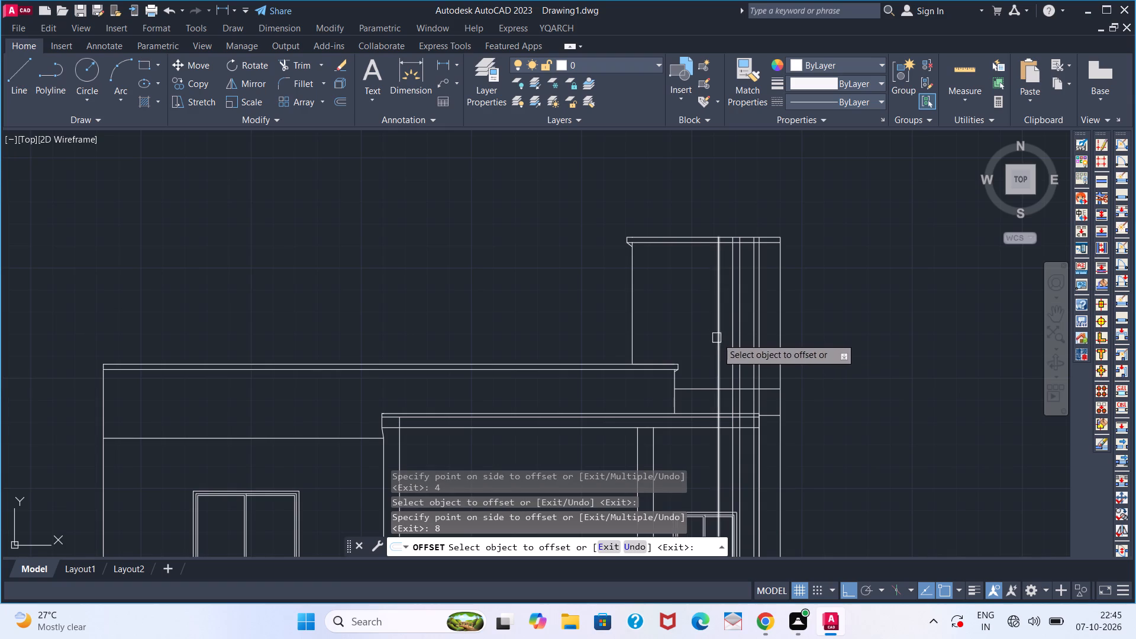
pyautogui.click(718, 338)
pyautogui.press('4')
pyautogui.press('Return')
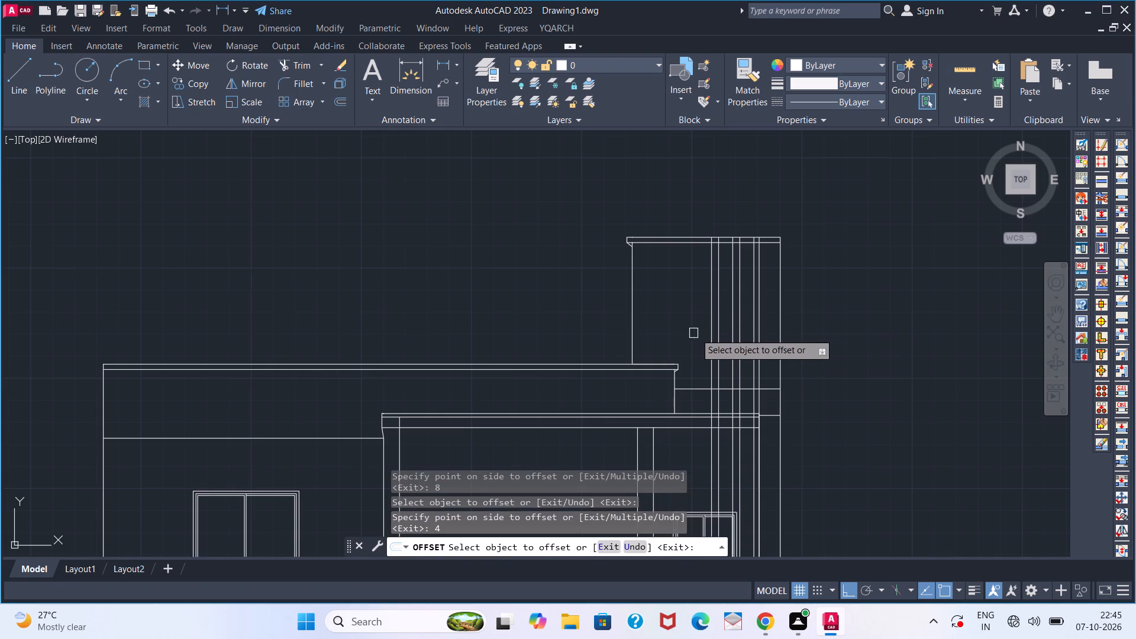
pyautogui.click(711, 337)
pyautogui.press('8')
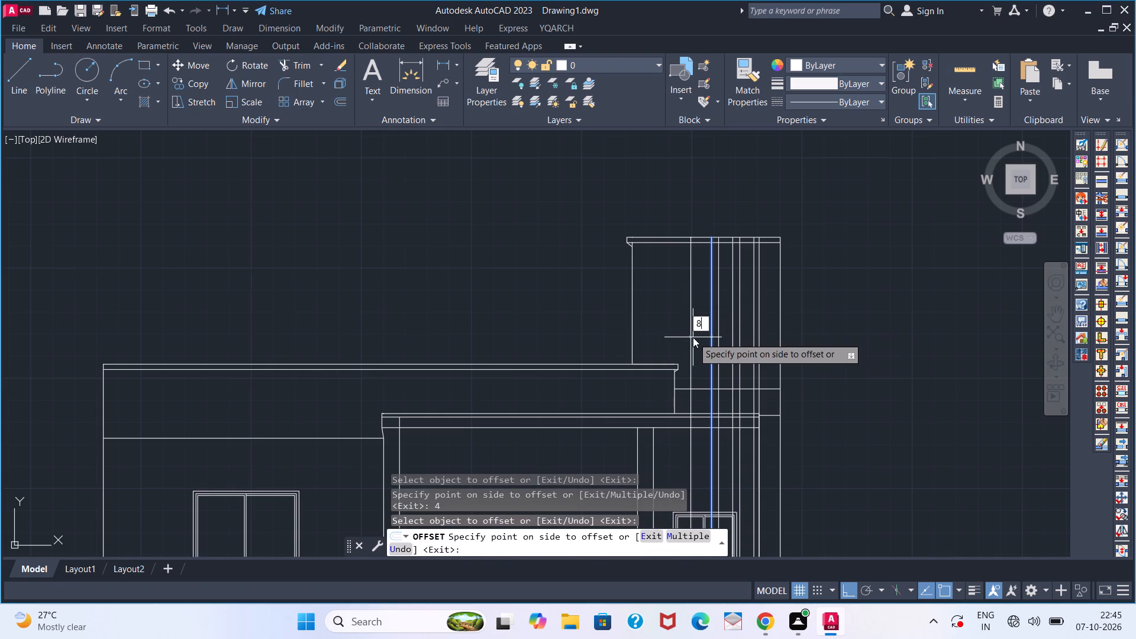
pyautogui.press('Return')
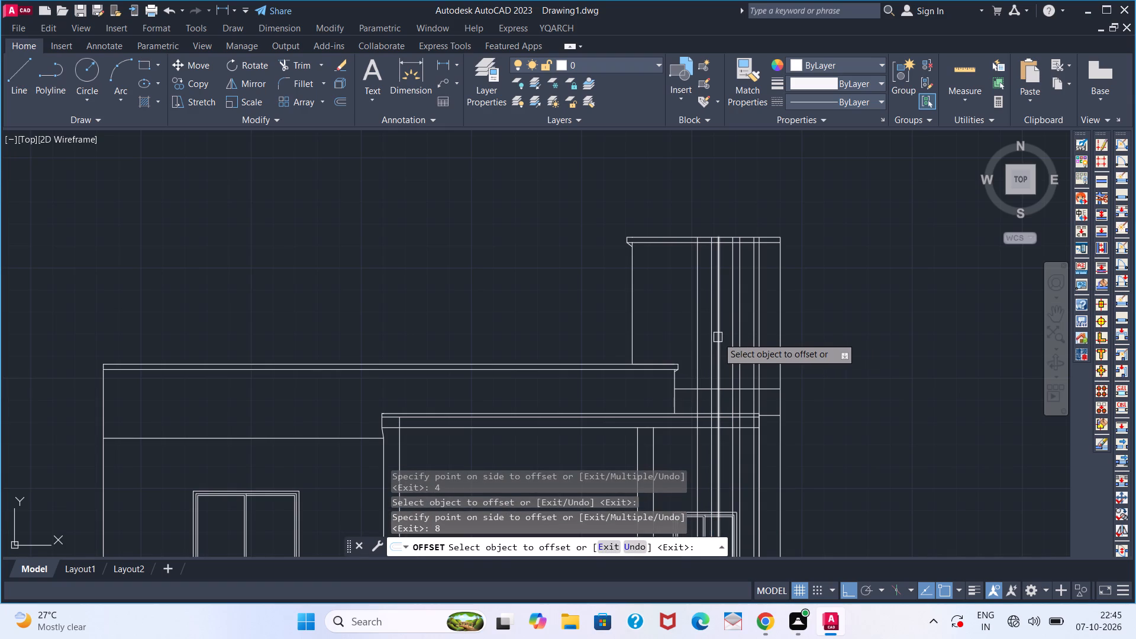
pyautogui.press('space')
# Trim the vertical stripe lines between the rooftop box's lower horizontal line and the top of the porch roof slab.
pyautogui.write('TE')
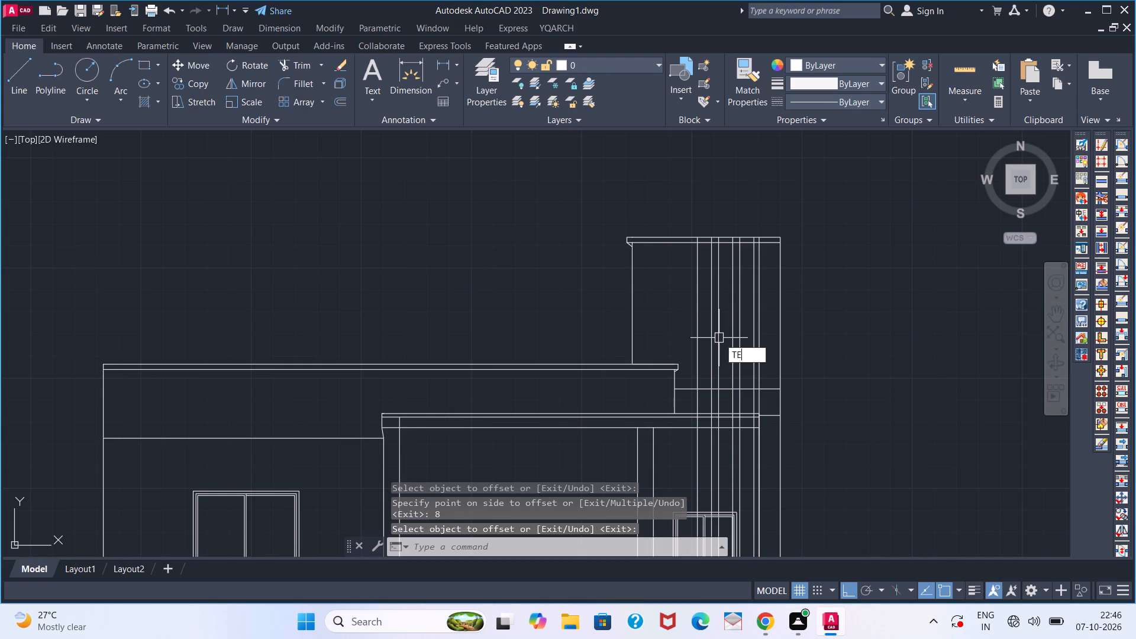
pyautogui.press('BackSpace')
pyautogui.write('R')
pyautogui.press('space')
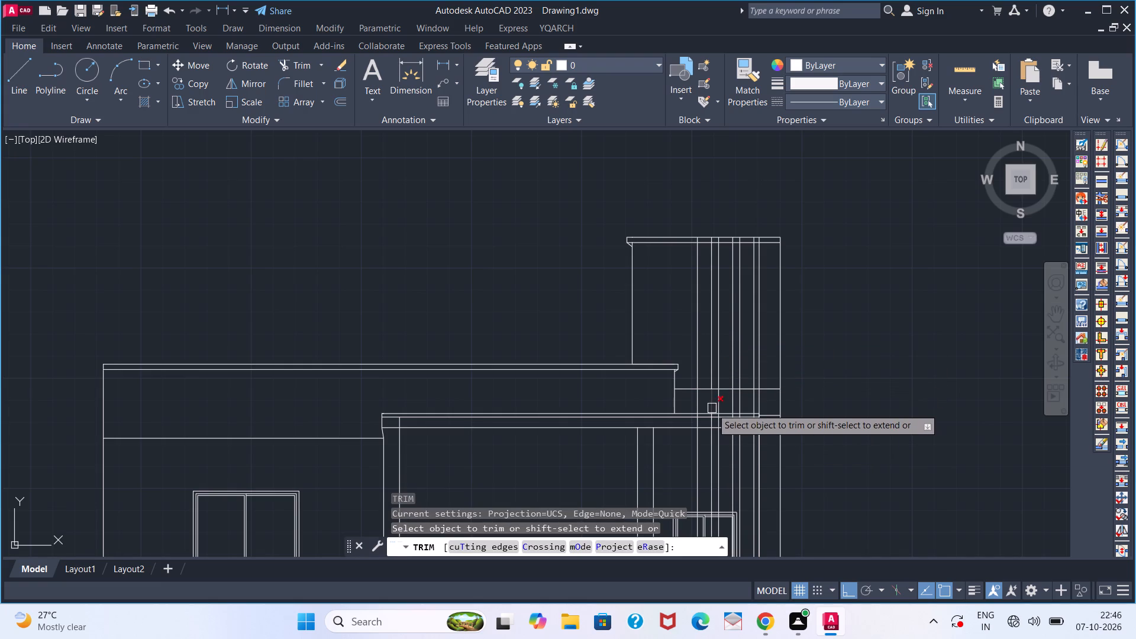
pyautogui.scroll(2, 695, 402)
pyautogui.click(683, 402)
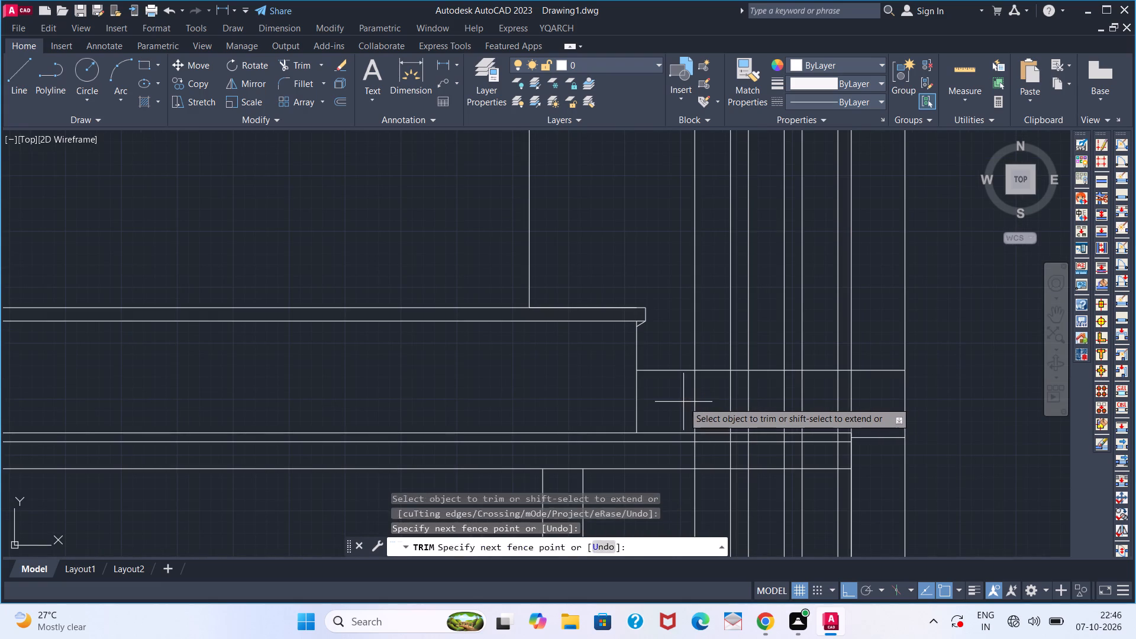
pyautogui.click(854, 402)
pyautogui.scroll(-1, 851, 402)
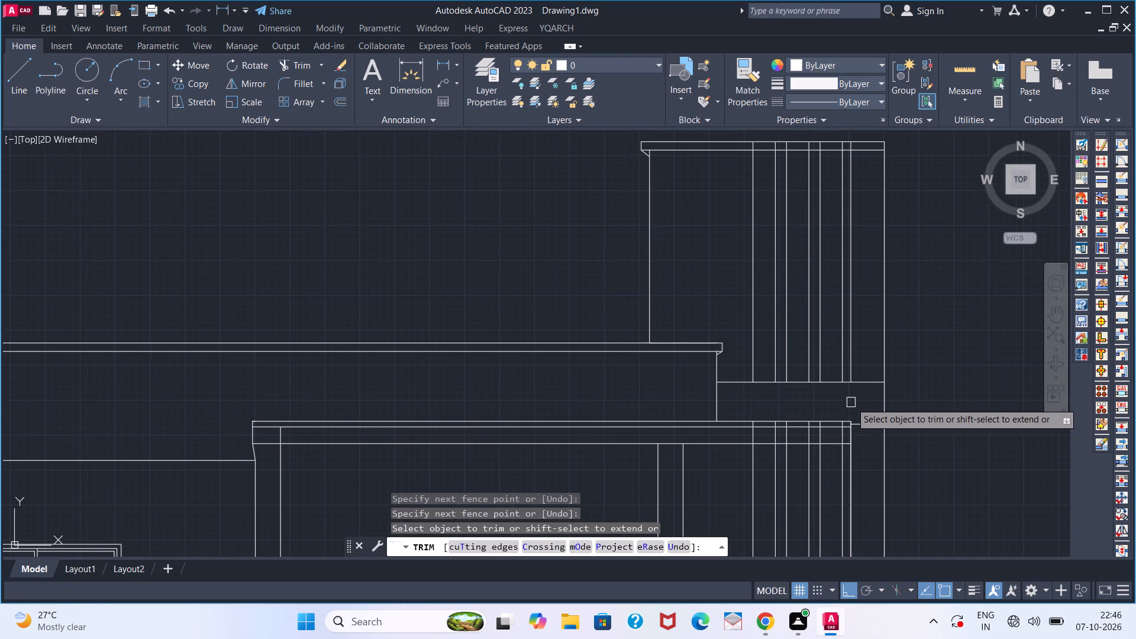
pyautogui.press('space')
# Erase the six leftover stripe line pieces running down from the top of the porch roof slab.
pyautogui.scroll(2, 838, 434)
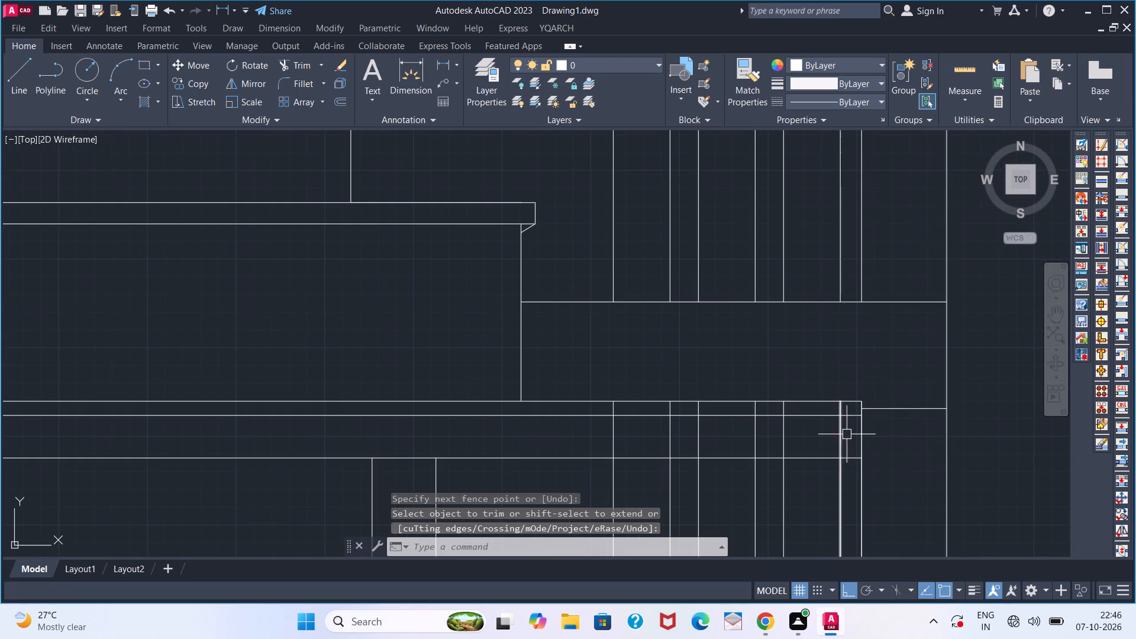
pyautogui.click(844, 434)
pyautogui.click(607, 434)
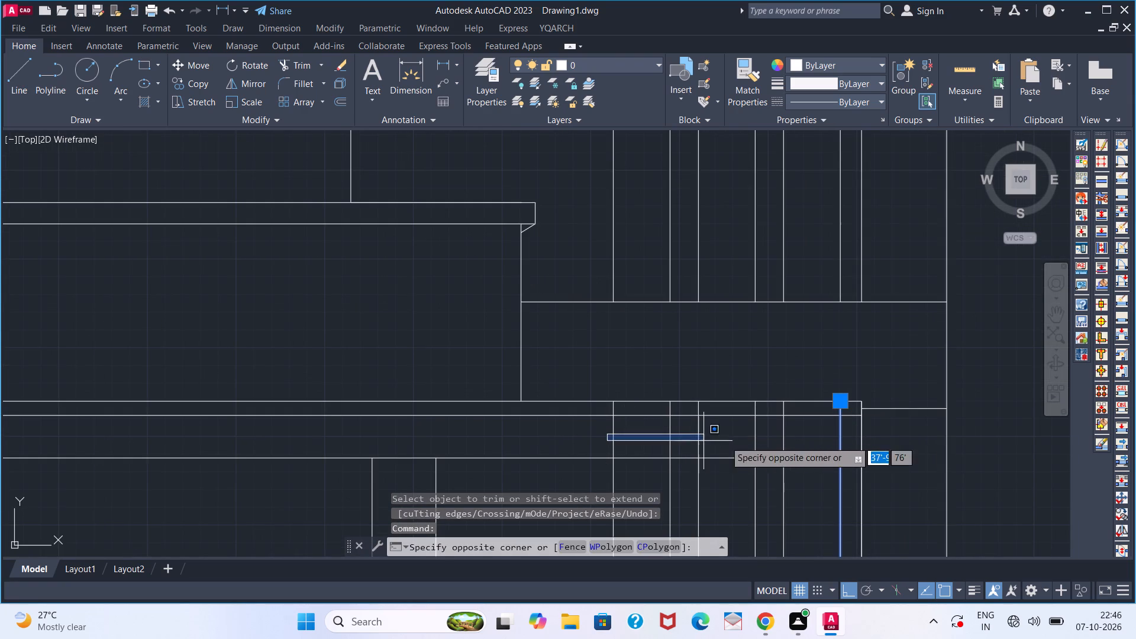
pyautogui.click(791, 430)
pyautogui.click(795, 428)
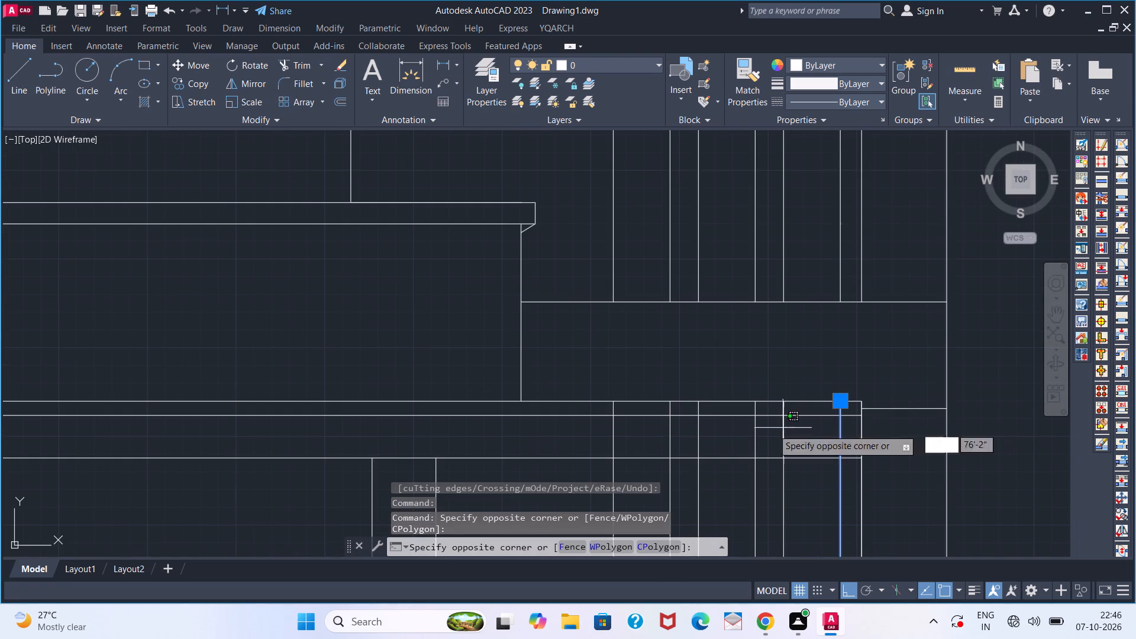
pyautogui.click(602, 448)
pyautogui.press('Delete')
# Trim the stripe line ends that cross the lip band at the top of the rooftop box.
pyautogui.scroll(-2, 680, 402)
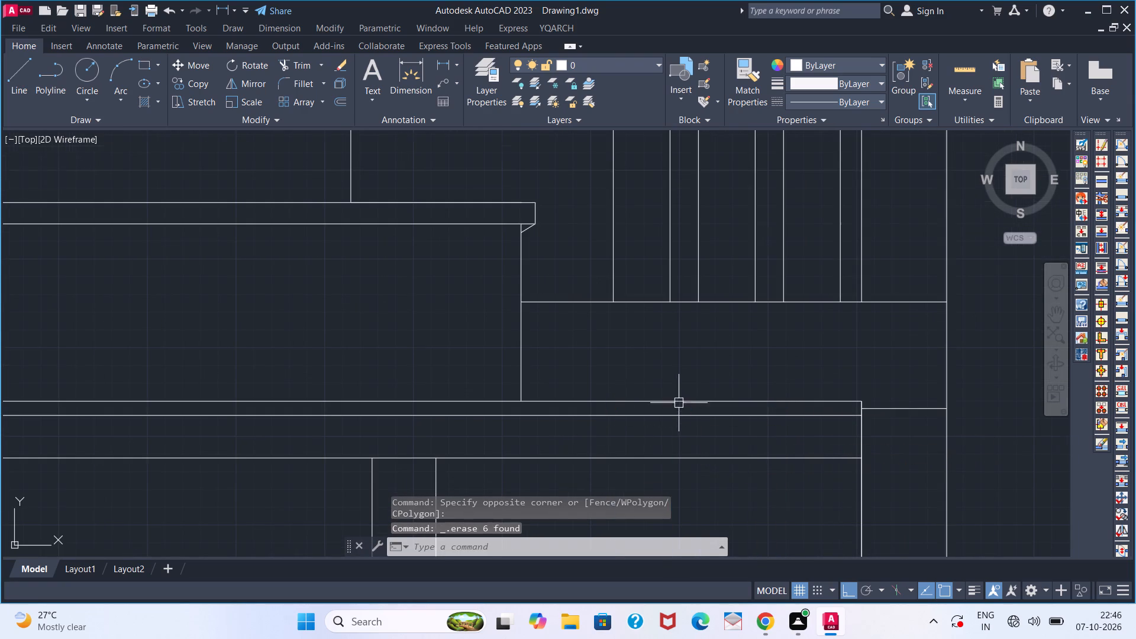
pyautogui.scroll(-1, 682, 399)
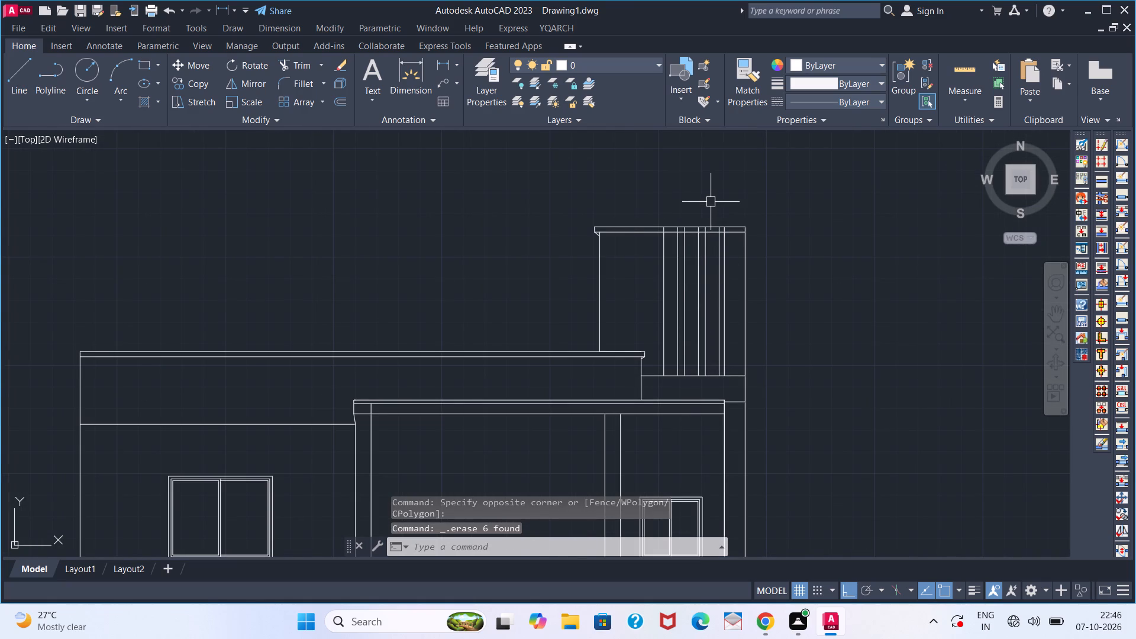
pyautogui.scroll(1, 711, 202)
pyautogui.write('TRV')
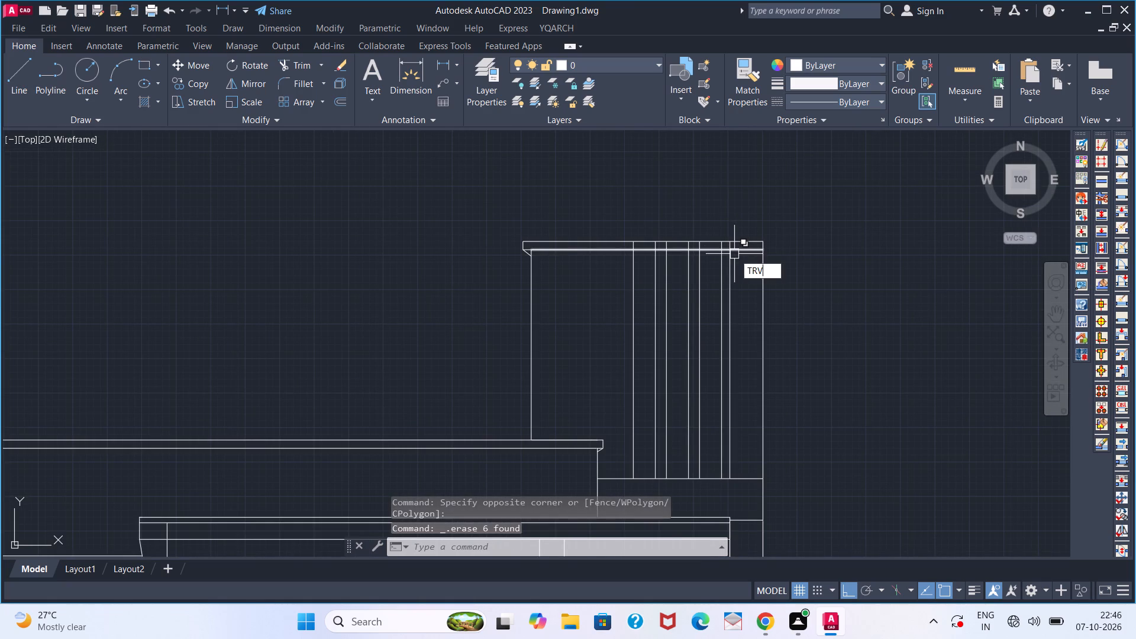
pyautogui.press('BackSpace')
pyautogui.press('space')
pyautogui.scroll(2, 731, 249)
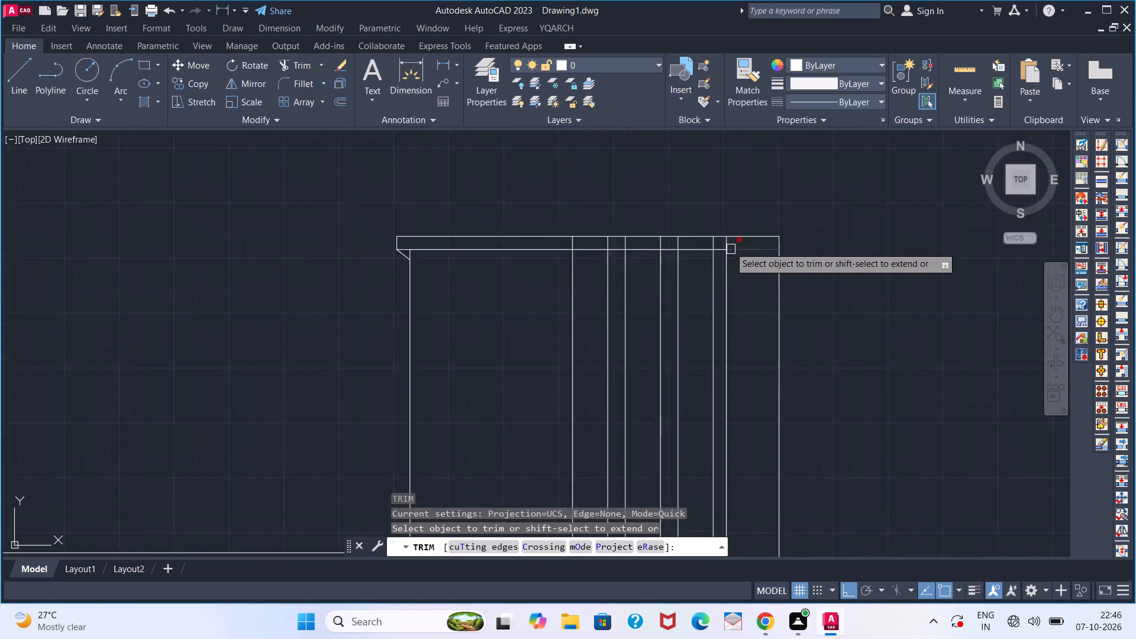
pyautogui.click(728, 243)
pyautogui.click(443, 238)
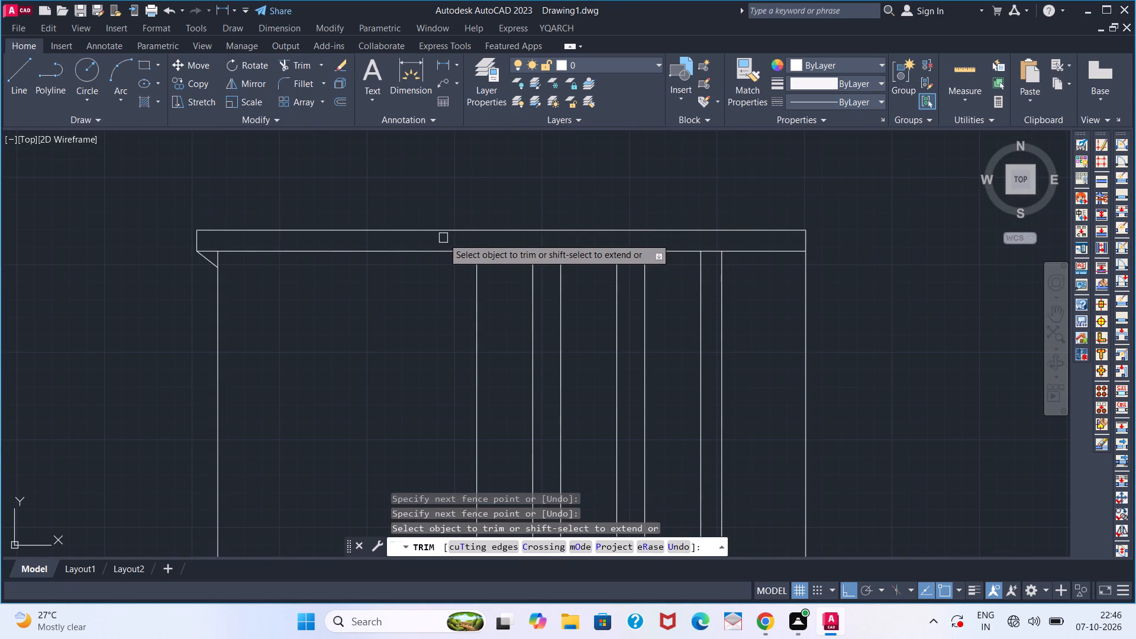
pyautogui.press('space')
# Measure the rooftop box's right wall height from the underside of the lip band to the lower horizontal line.
pyautogui.scroll(-1, 570, 289)
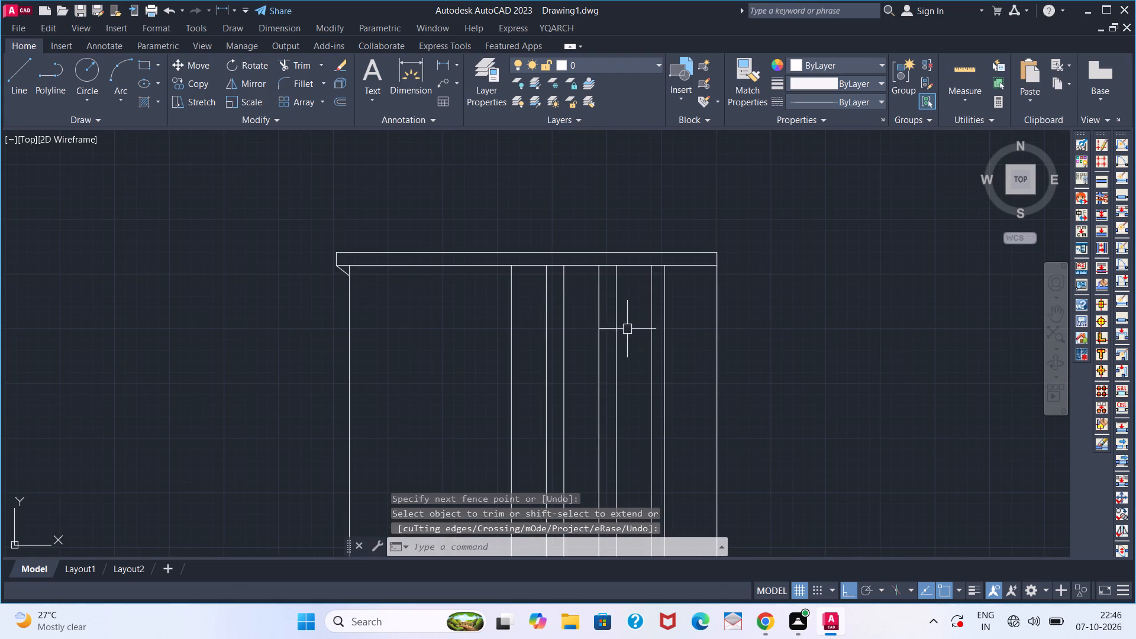
pyautogui.scroll(-1, 631, 333)
pyautogui.moveTo(631, 334); pyautogui.dragTo(708, 263, button='middle')
pyautogui.middleClick(723, 252)
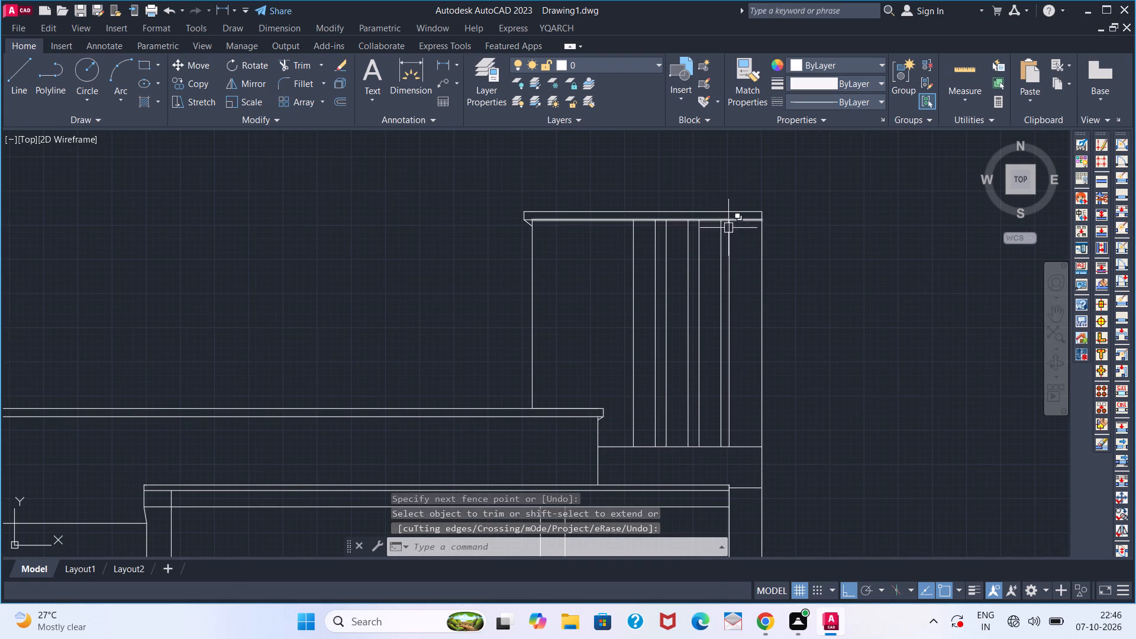
pyautogui.press('o')
pyautogui.press('Return')
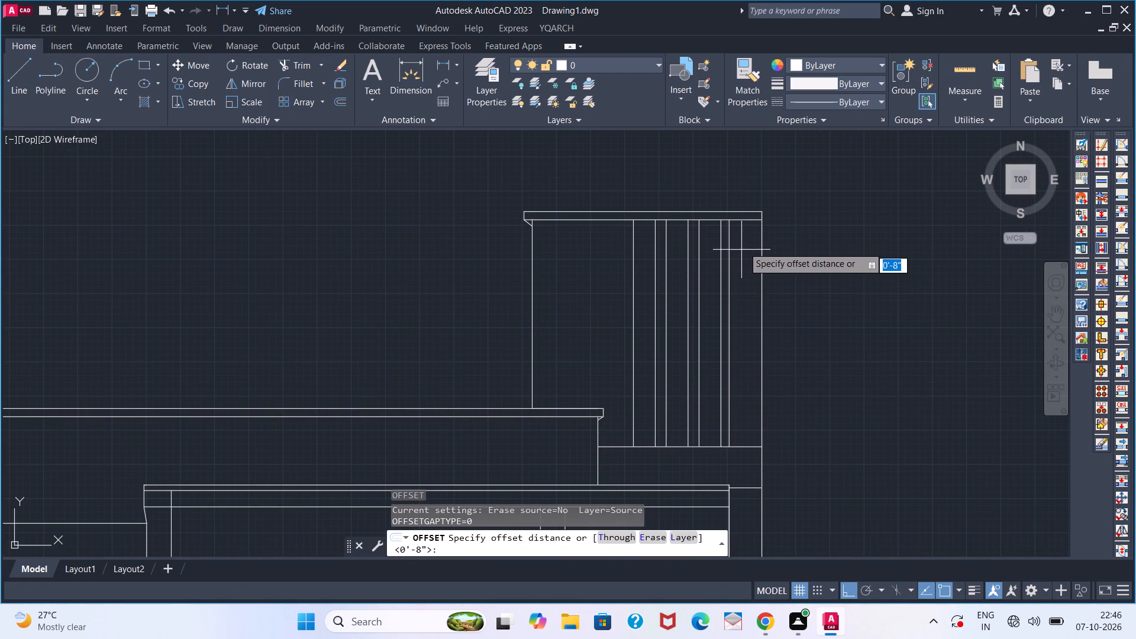
pyautogui.click(441, 66)
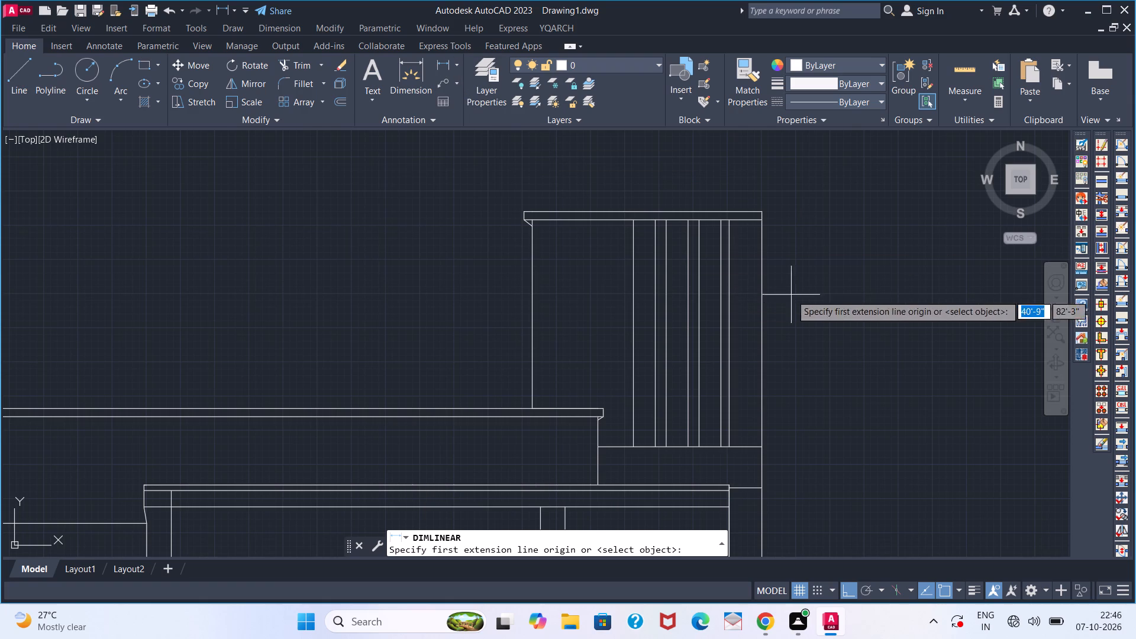
pyautogui.click(766, 225)
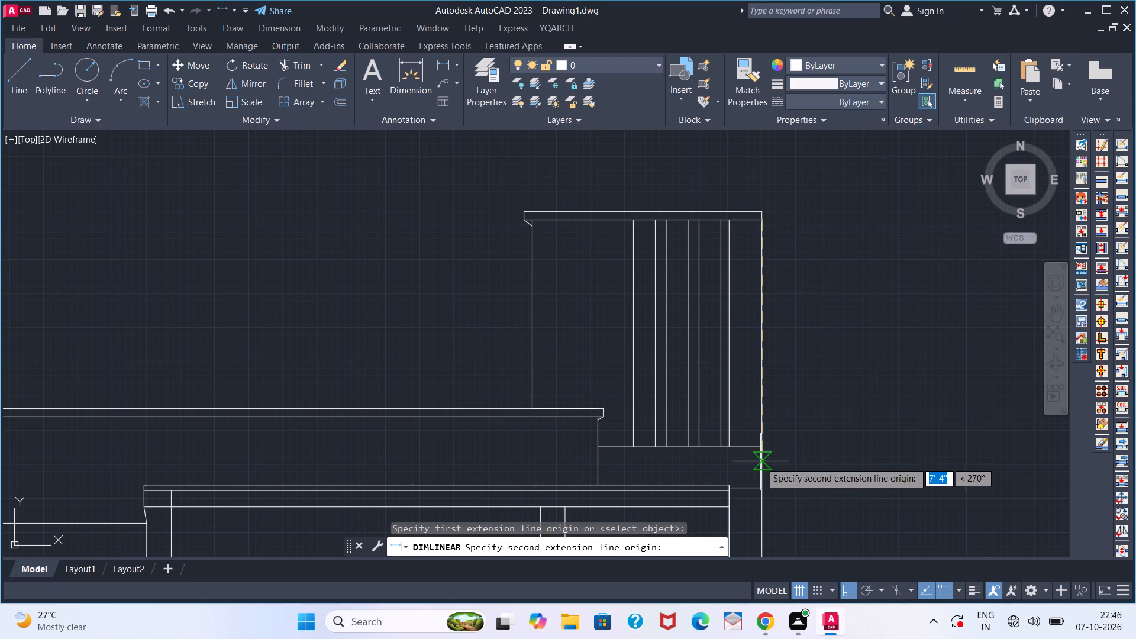
pyautogui.click(762, 448)
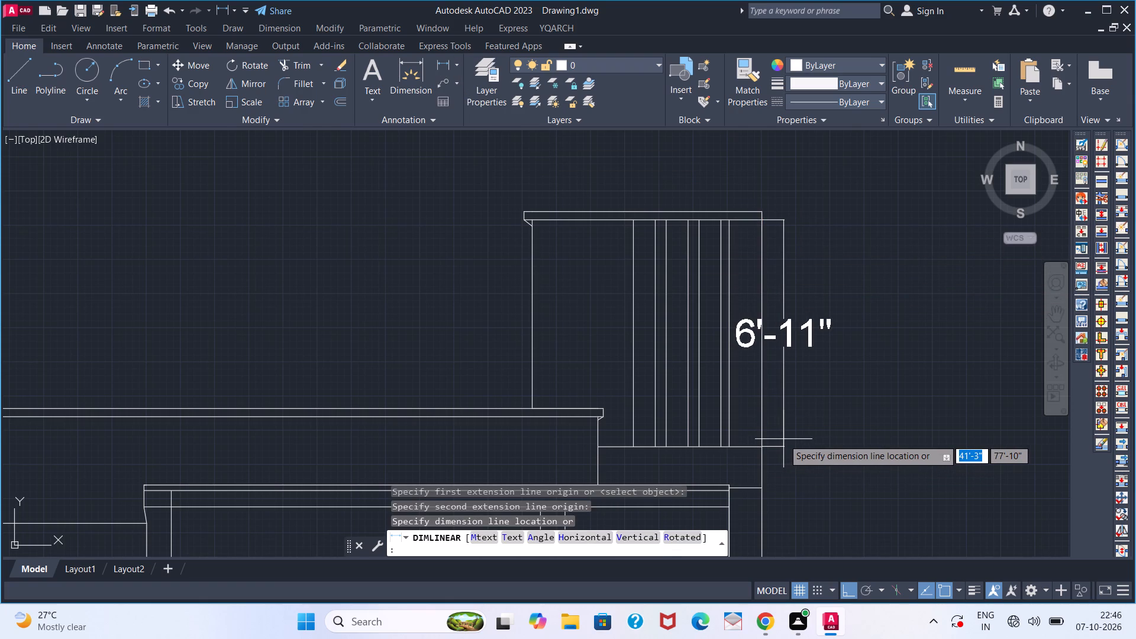
pyautogui.press('Escape')
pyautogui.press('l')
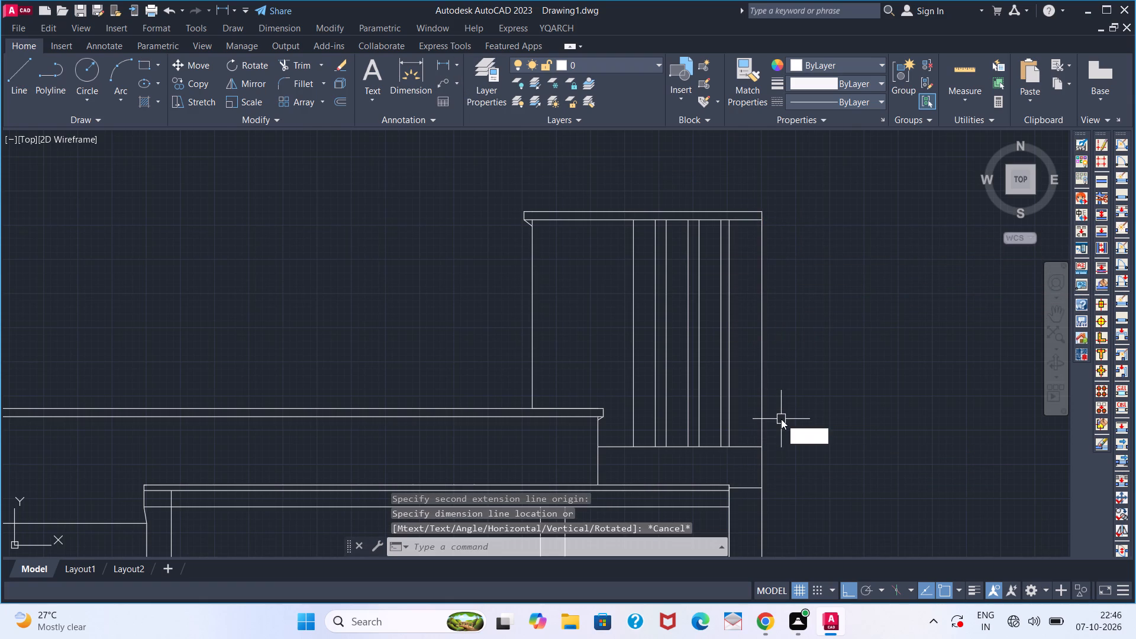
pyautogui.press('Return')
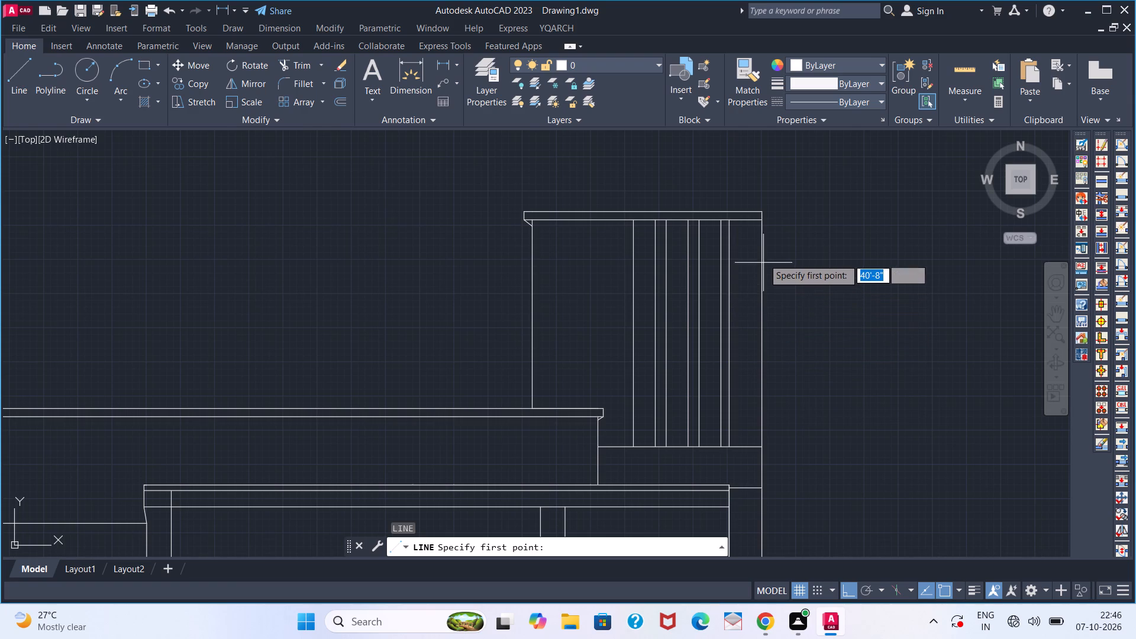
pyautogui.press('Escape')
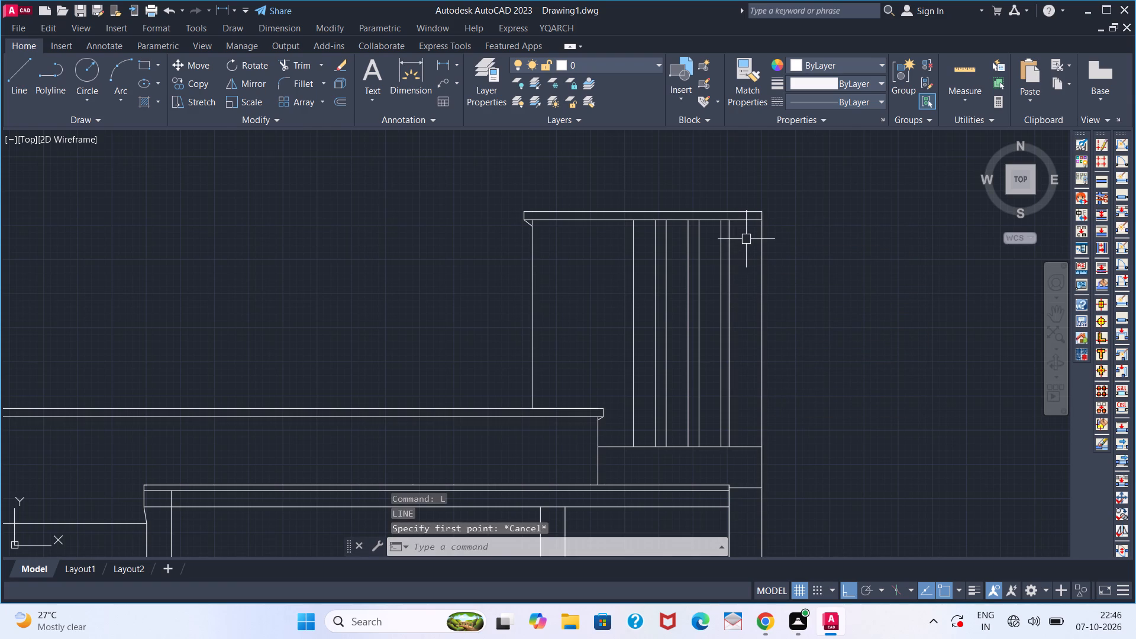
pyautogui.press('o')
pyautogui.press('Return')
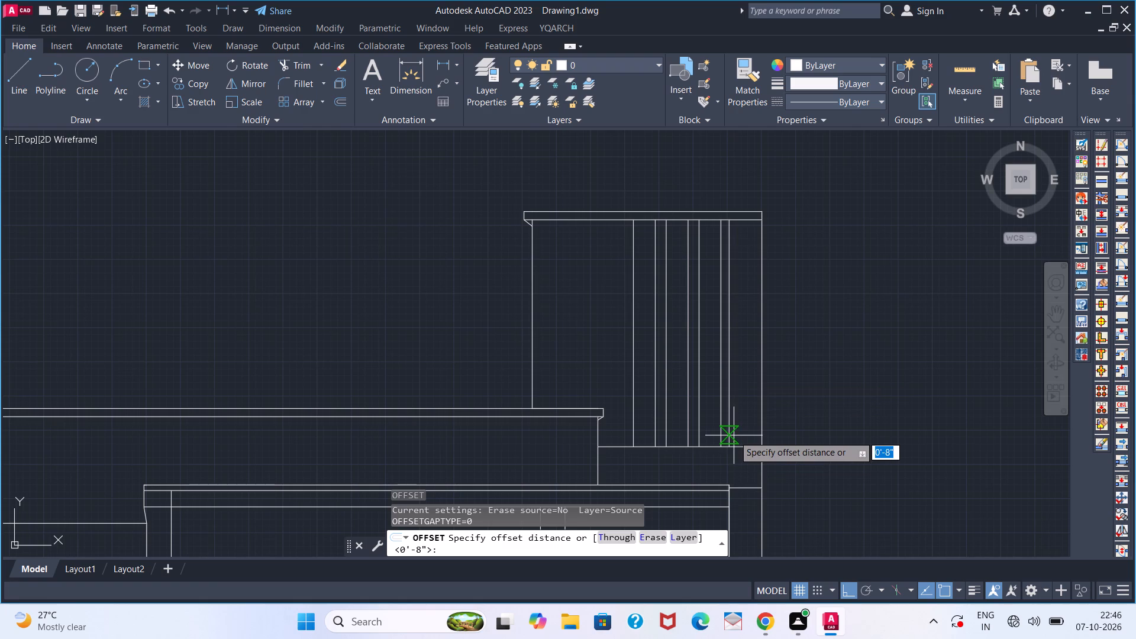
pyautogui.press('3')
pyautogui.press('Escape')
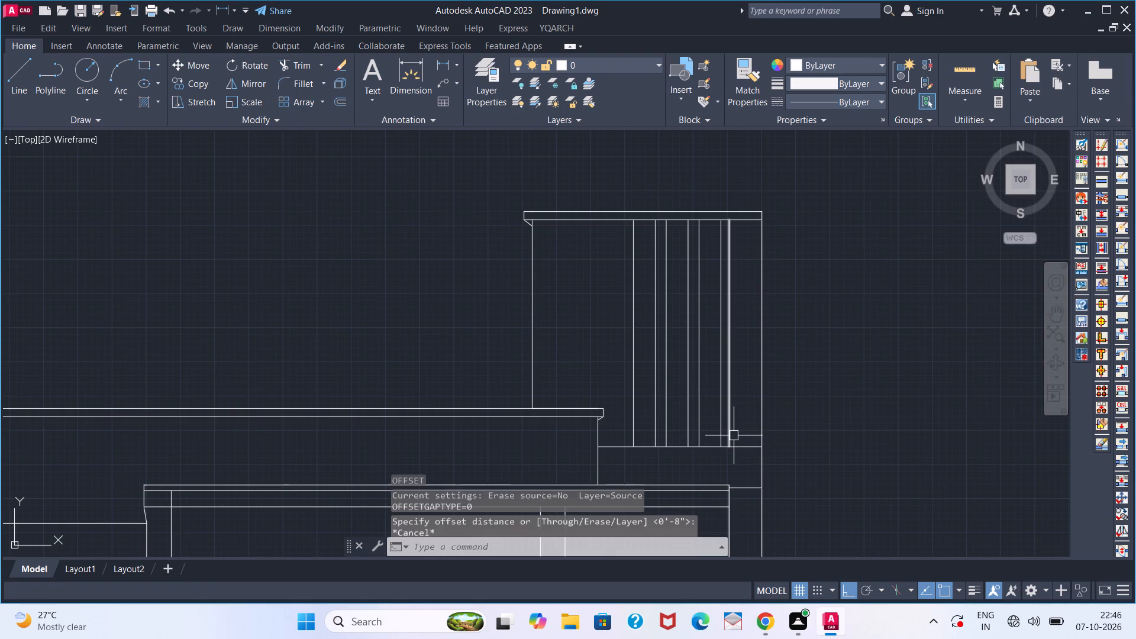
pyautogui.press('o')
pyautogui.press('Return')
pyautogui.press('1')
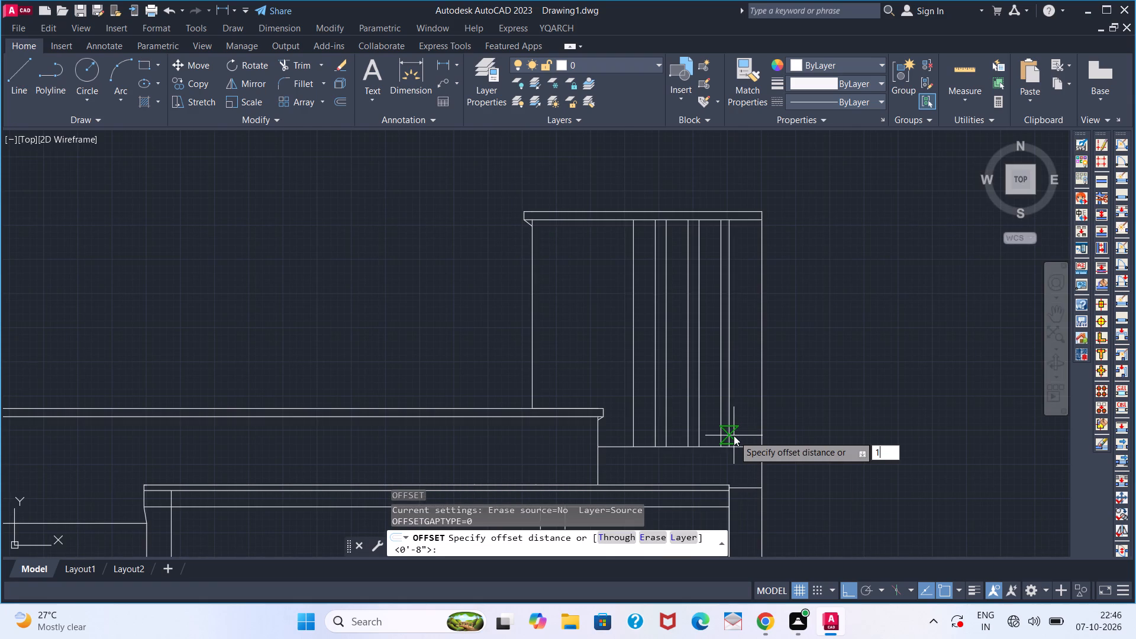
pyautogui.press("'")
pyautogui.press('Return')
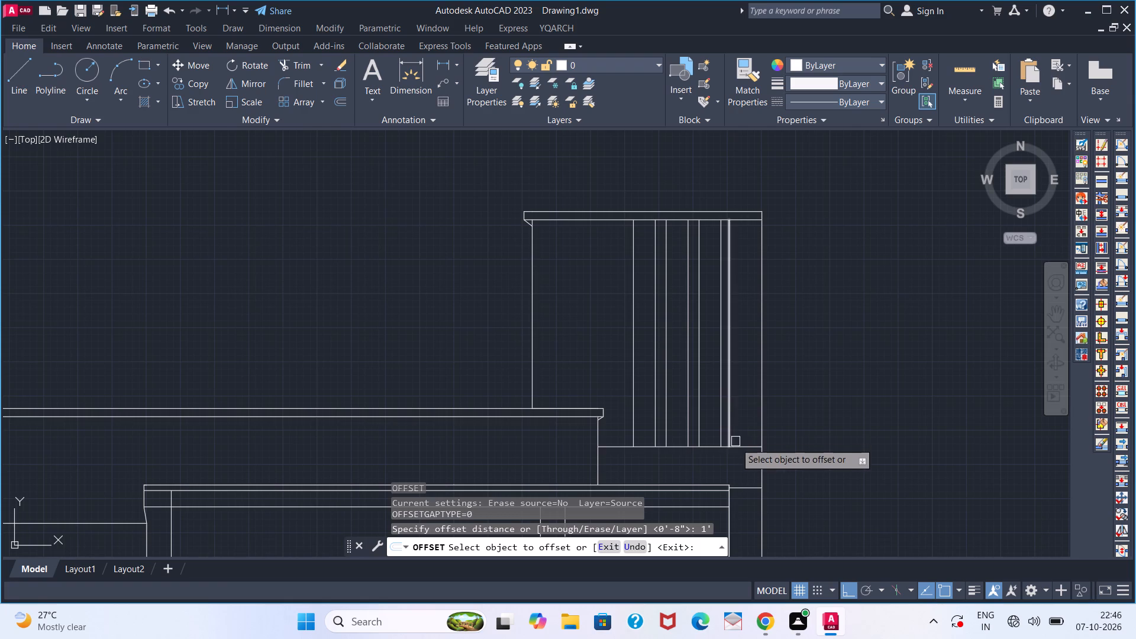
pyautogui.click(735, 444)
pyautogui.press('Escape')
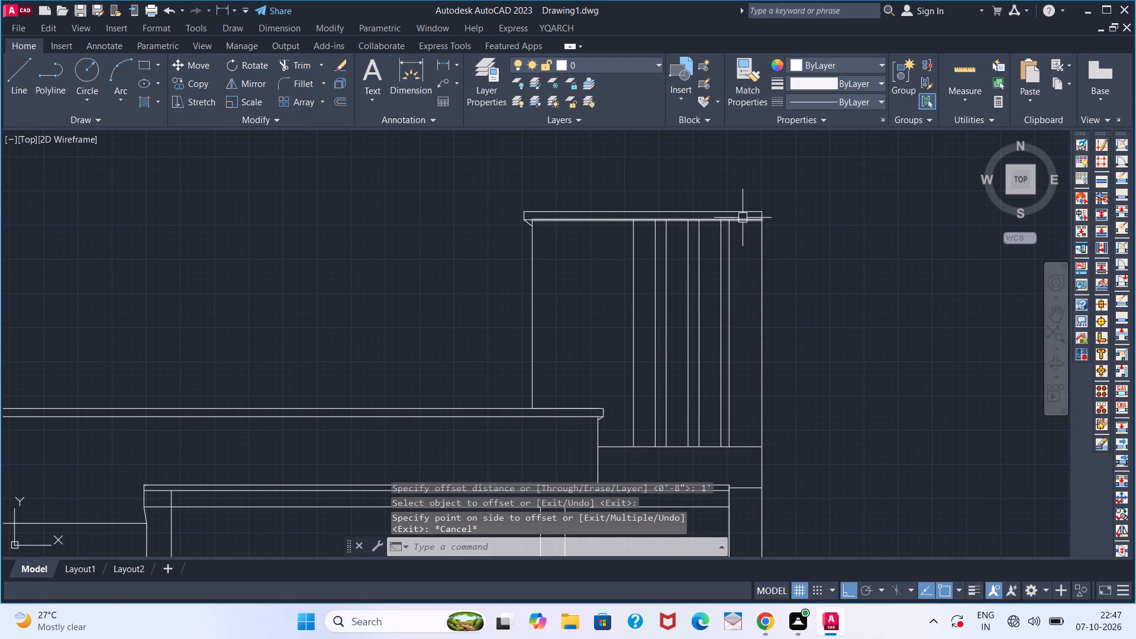
# Offset the underside of the rooftop box's lip band 1' downward, and offset that new line a further 2'6" down.
pyautogui.press('o')
pyautogui.press('Return')
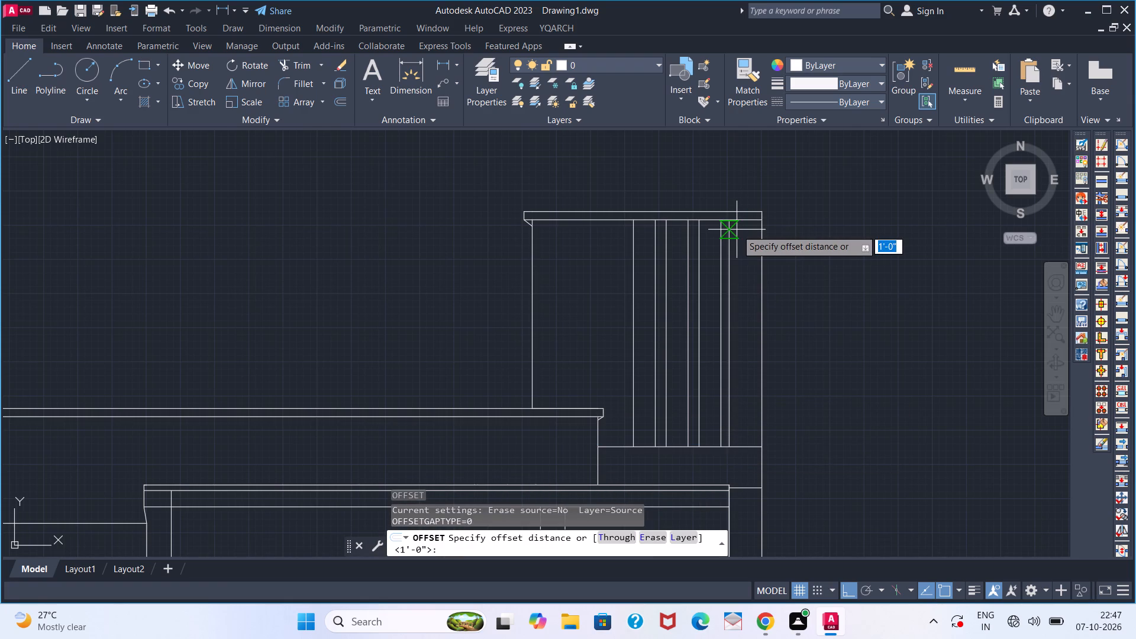
pyautogui.press('2')
pyautogui.press('BackSpace')
pyautogui.write("1'")
pyautogui.press('Return')
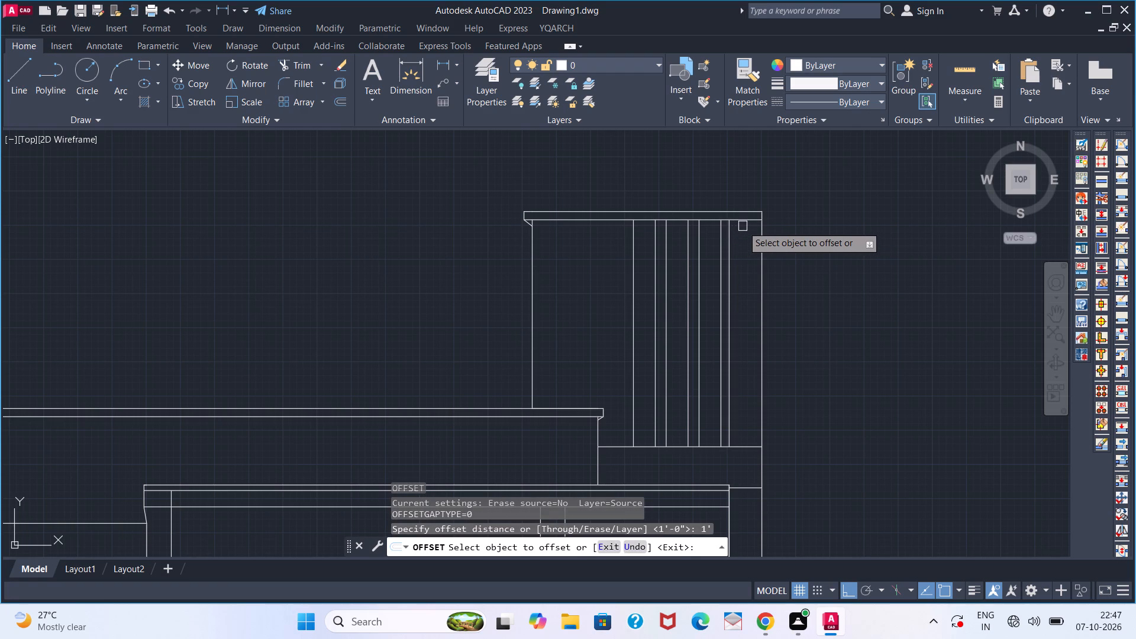
pyautogui.click(745, 221)
pyautogui.click(743, 298)
pyautogui.click(750, 256)
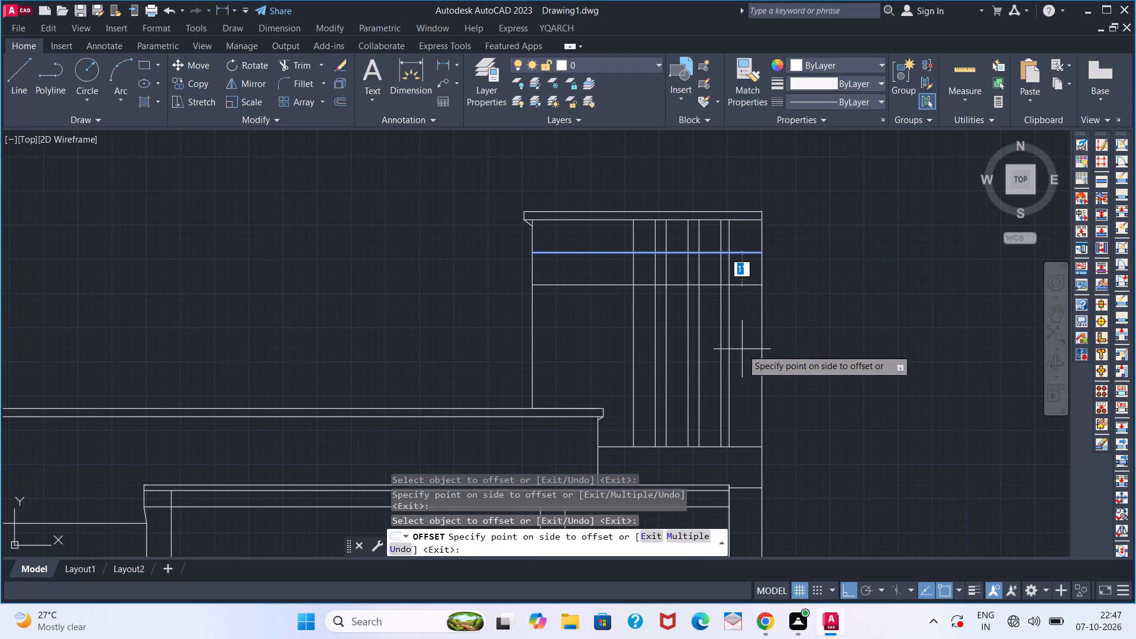
pyautogui.write("2'")
pyautogui.press('6')
pyautogui.press('Return')
pyautogui.press('n')
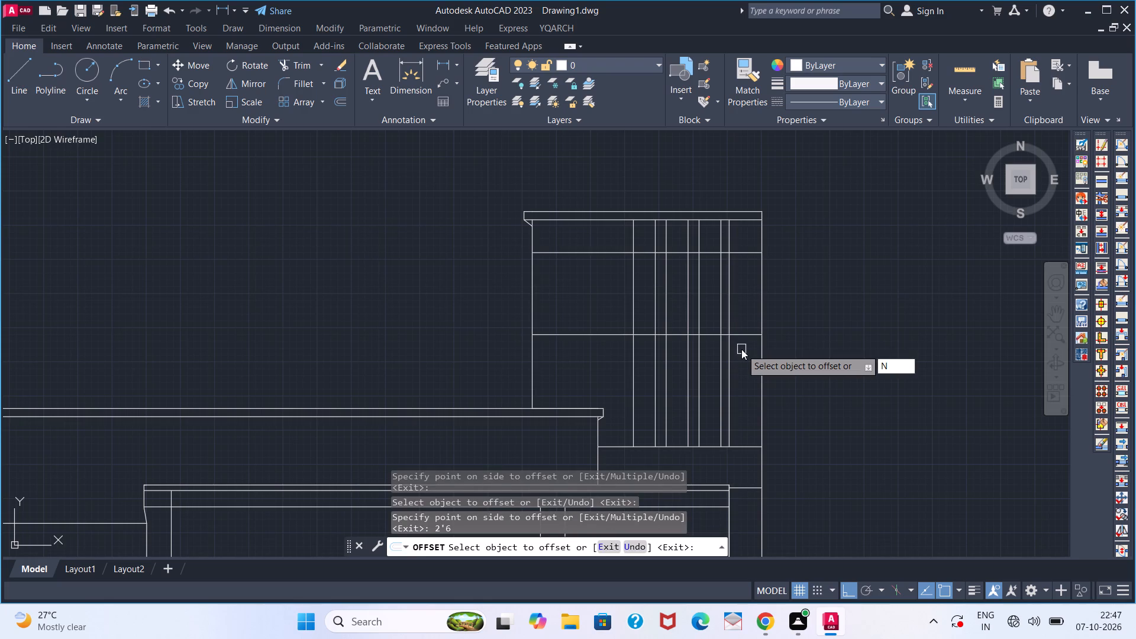
pyautogui.press('Escape')
# Trim the stripe lines above and below the two new horizontal lines, and the horizontal pieces beside and between the right-hand stripes.
pyautogui.write('TR')
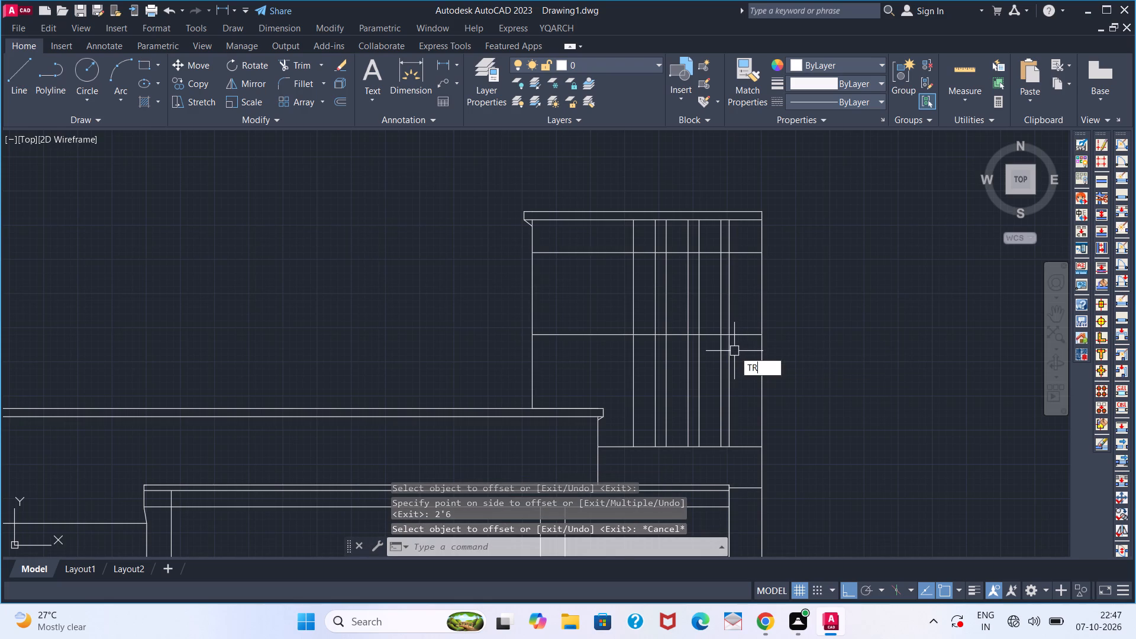
pyautogui.press('space')
pyautogui.click(742, 340)
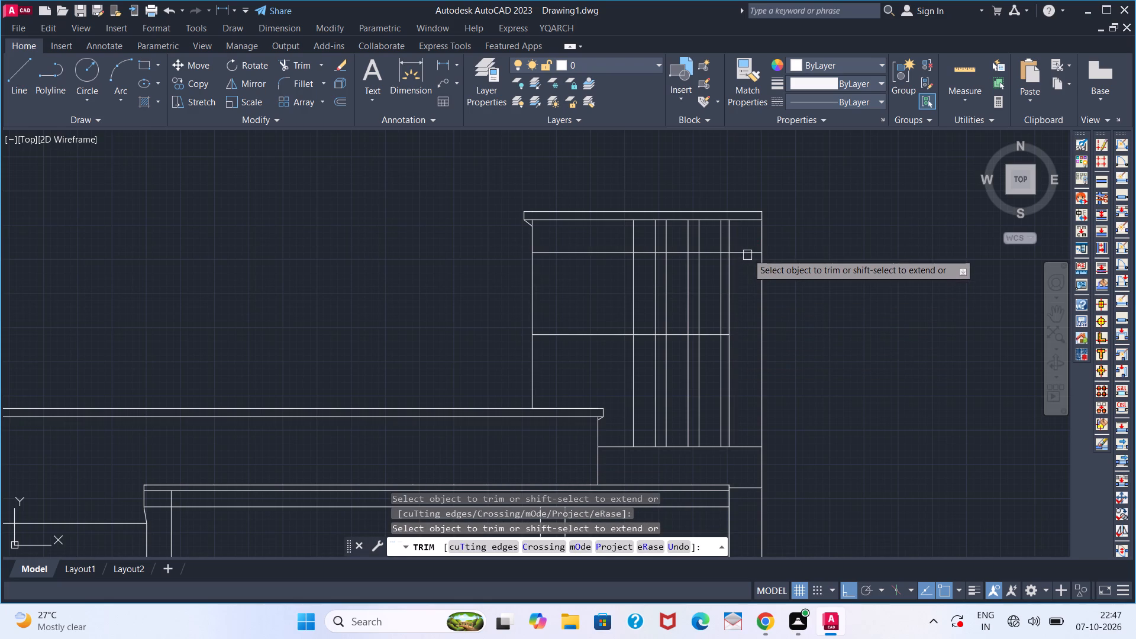
pyautogui.click(747, 253)
pyautogui.click(711, 256)
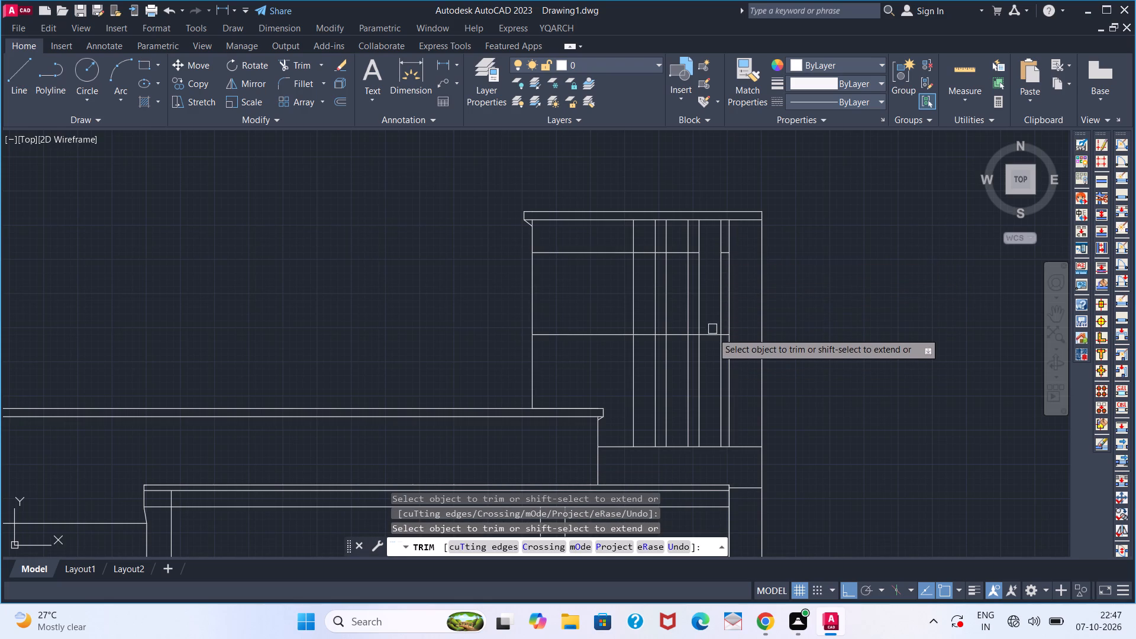
pyautogui.click(712, 333)
pyautogui.click(712, 357)
pyautogui.click(732, 363)
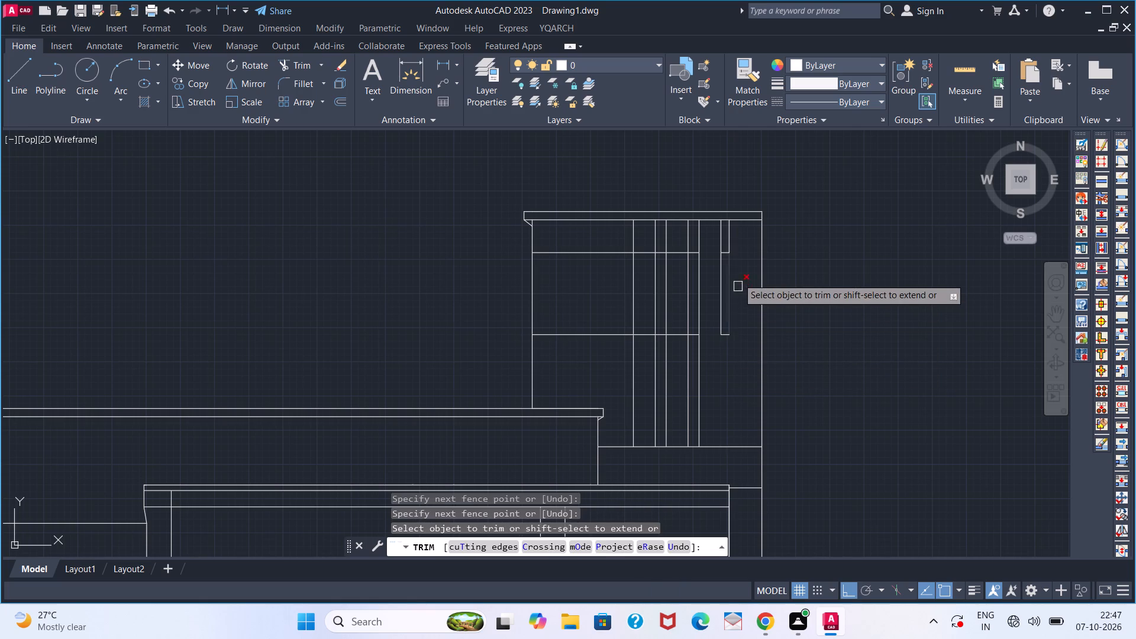
pyautogui.click(742, 244)
pyautogui.click(618, 239)
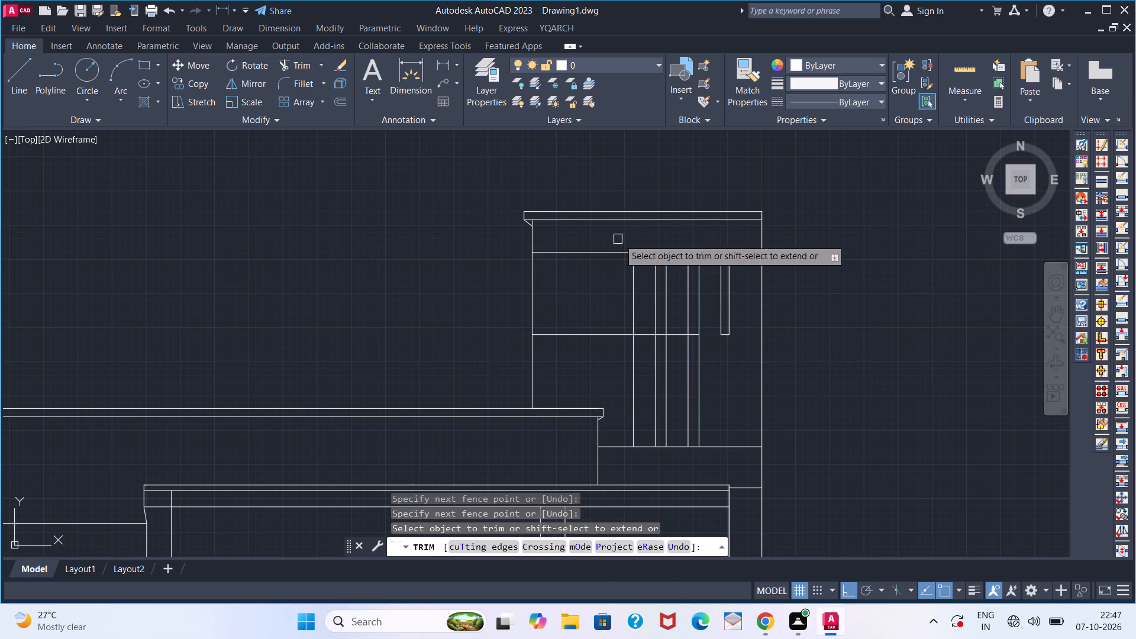
pyautogui.click(727, 379)
pyautogui.click(592, 372)
pyautogui.click(592, 363)
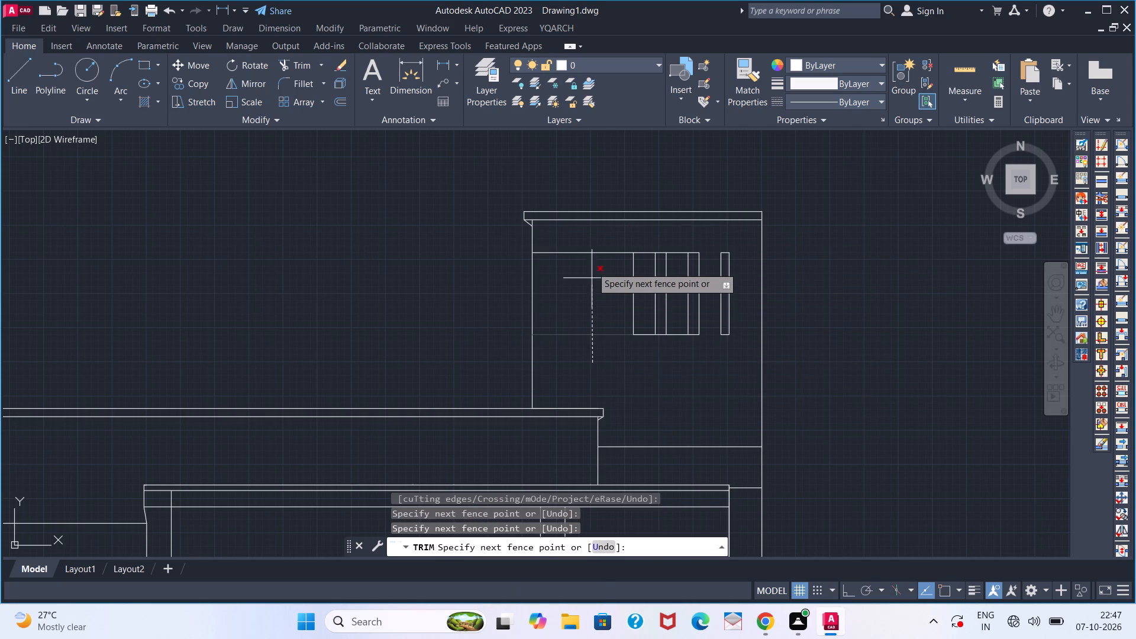
pyautogui.click(592, 244)
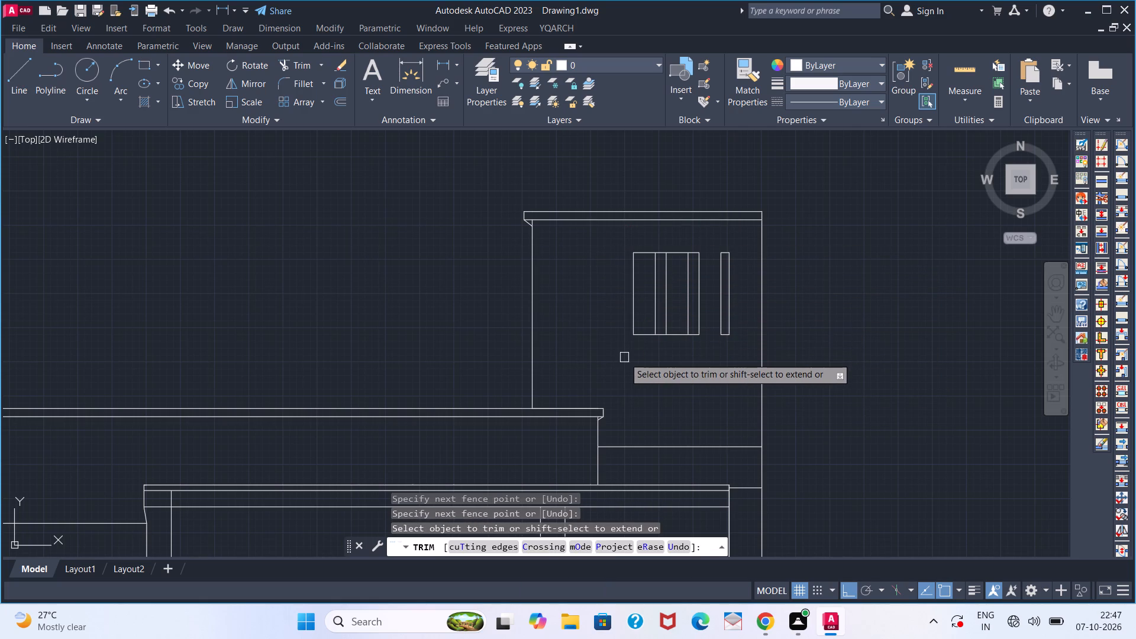
# Trim away the leftmost stripe line and the remaining horizontal connecting pieces, leaving three separate narrow vertical slots.
pyautogui.click(643, 338)
pyautogui.click(631, 309)
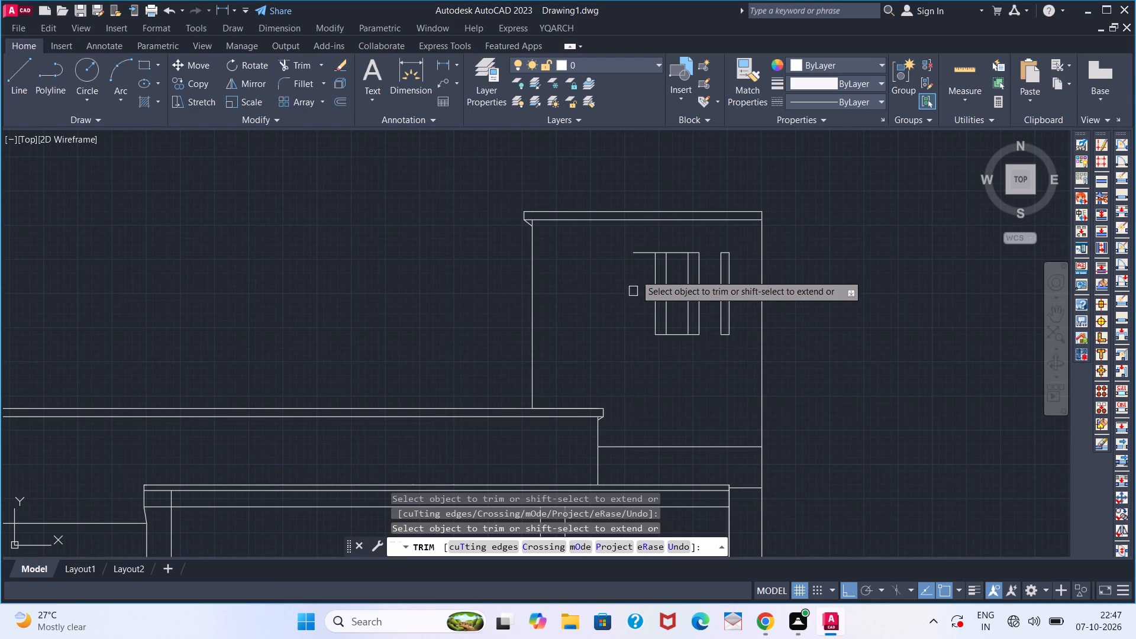
pyautogui.click(636, 257)
pyautogui.click(675, 337)
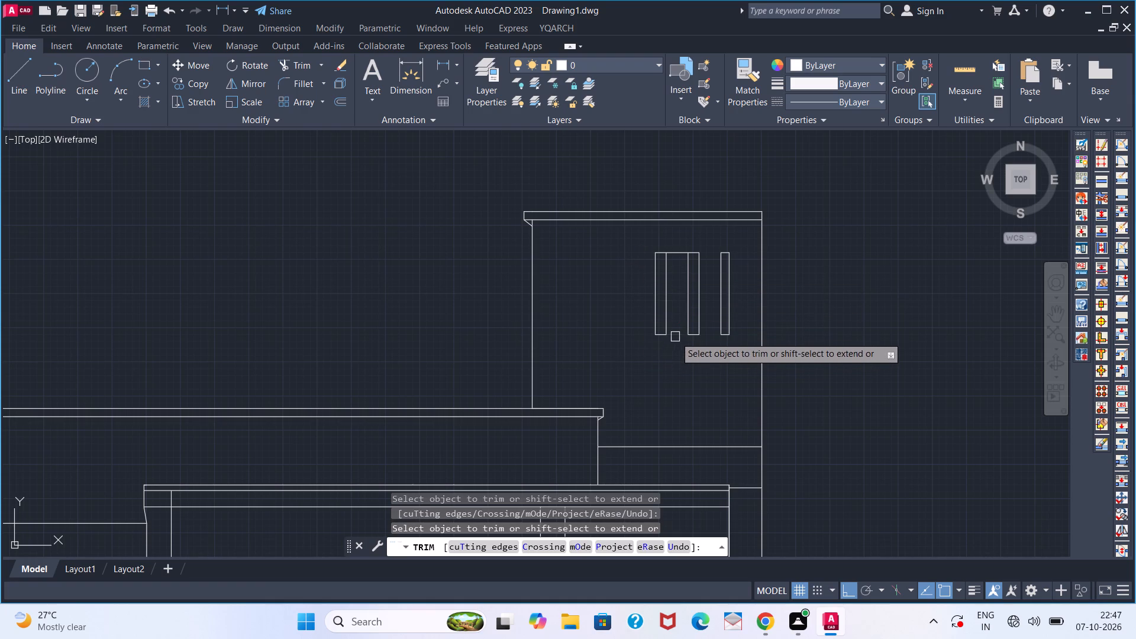
pyautogui.click(676, 252)
pyautogui.press('space')
# Move the three vertical slots horizontally to the left, towards the middle of the rooftop box.
pyautogui.scroll(-2, 692, 380)
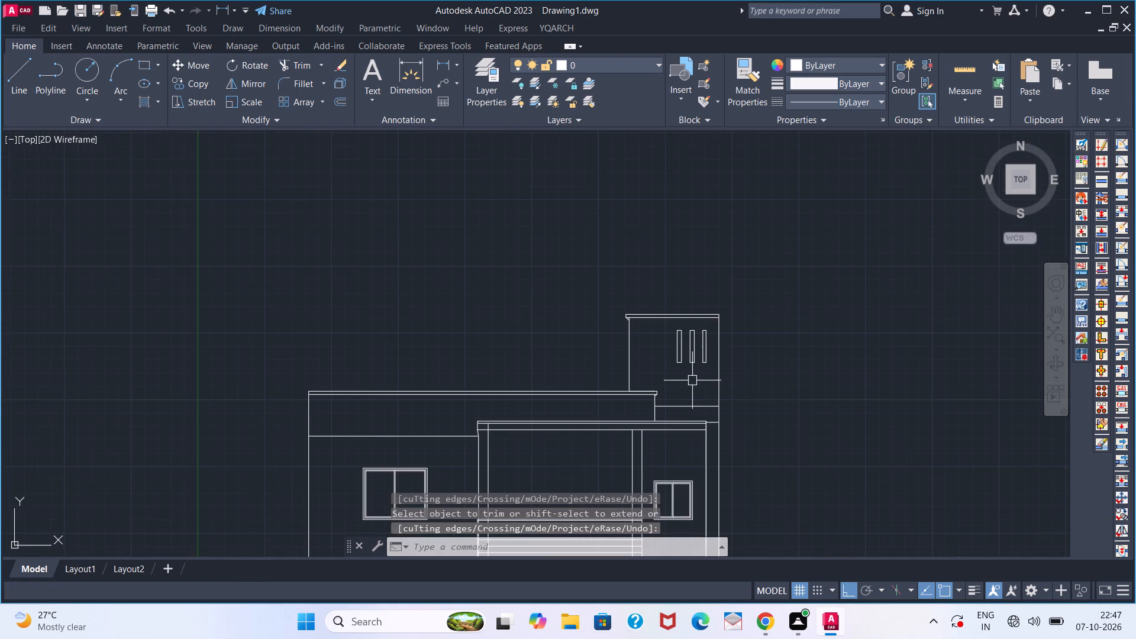
pyautogui.scroll(2, 705, 370)
pyautogui.scroll(-2, 700, 340)
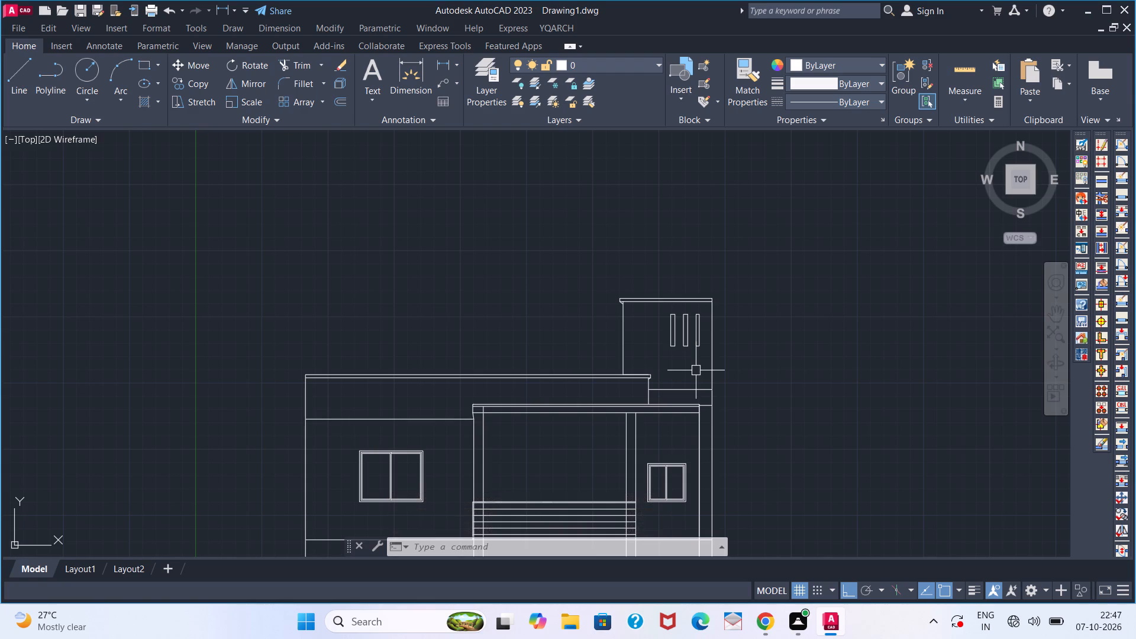
pyautogui.moveTo(695, 362); pyautogui.dragTo(729, 349, button='middle')
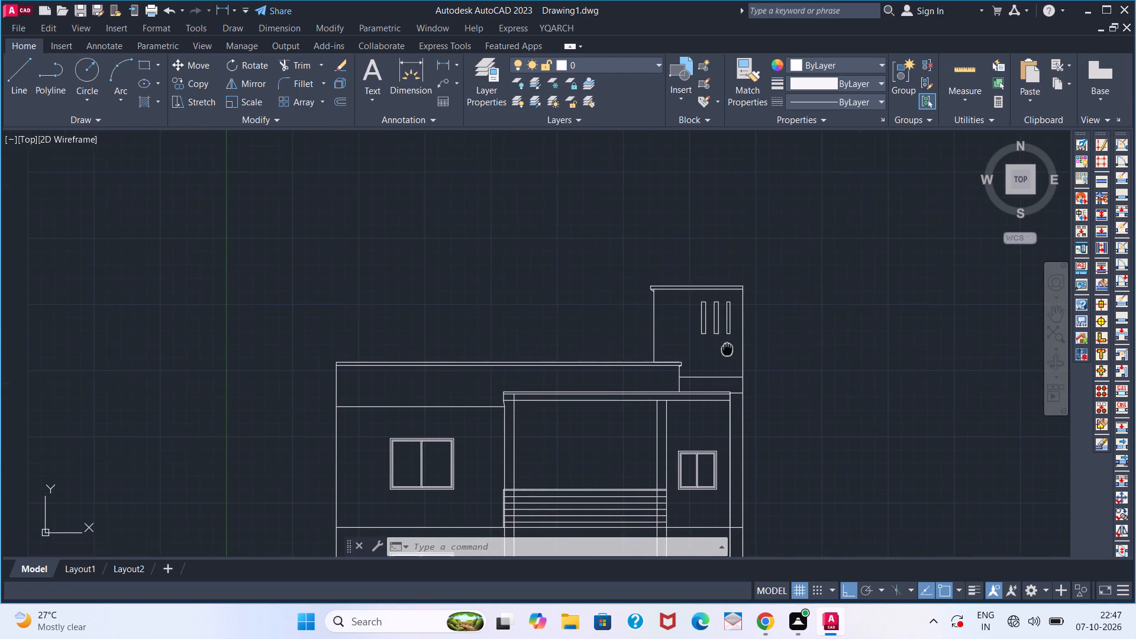
pyautogui.moveTo(729, 349); pyautogui.dragTo(730, 348, button='middle')
pyautogui.middleClick(736, 346)
pyautogui.scroll(-1, 738, 347)
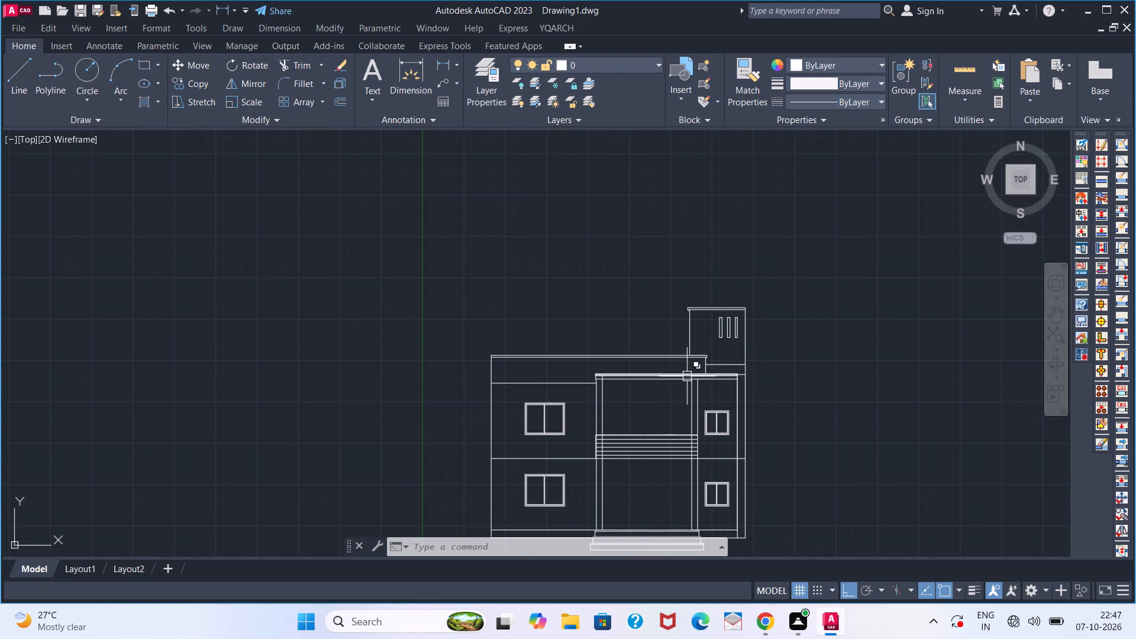
pyautogui.scroll(2, 730, 343)
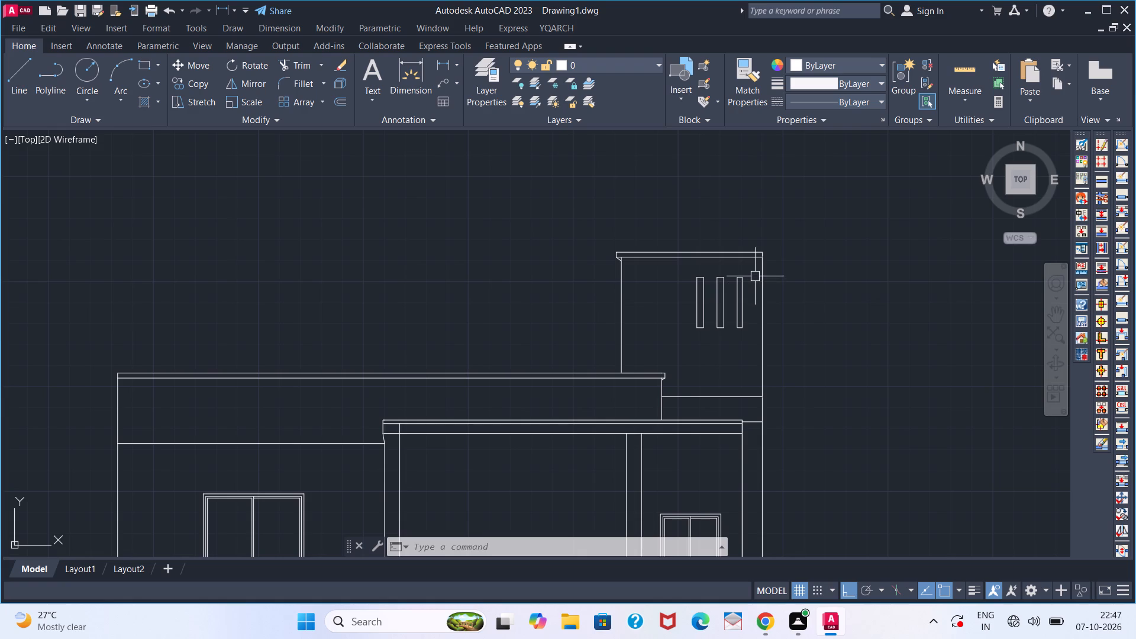
pyautogui.click(754, 275)
pyautogui.click(673, 337)
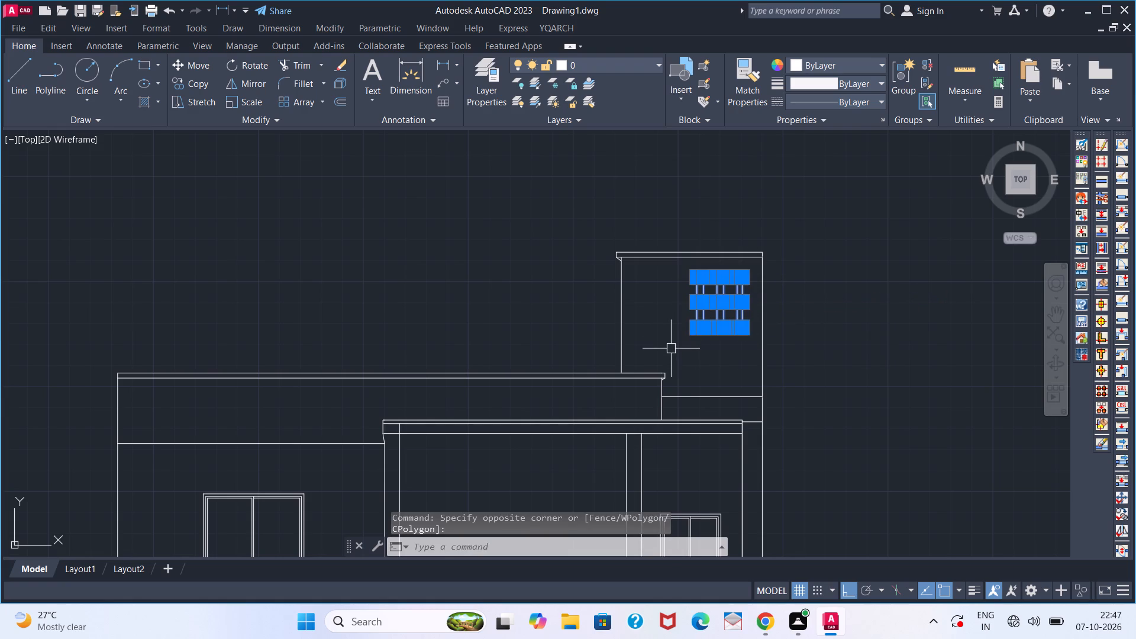
pyautogui.press('m')
pyautogui.press('Return')
pyautogui.scroll(3, 740, 339)
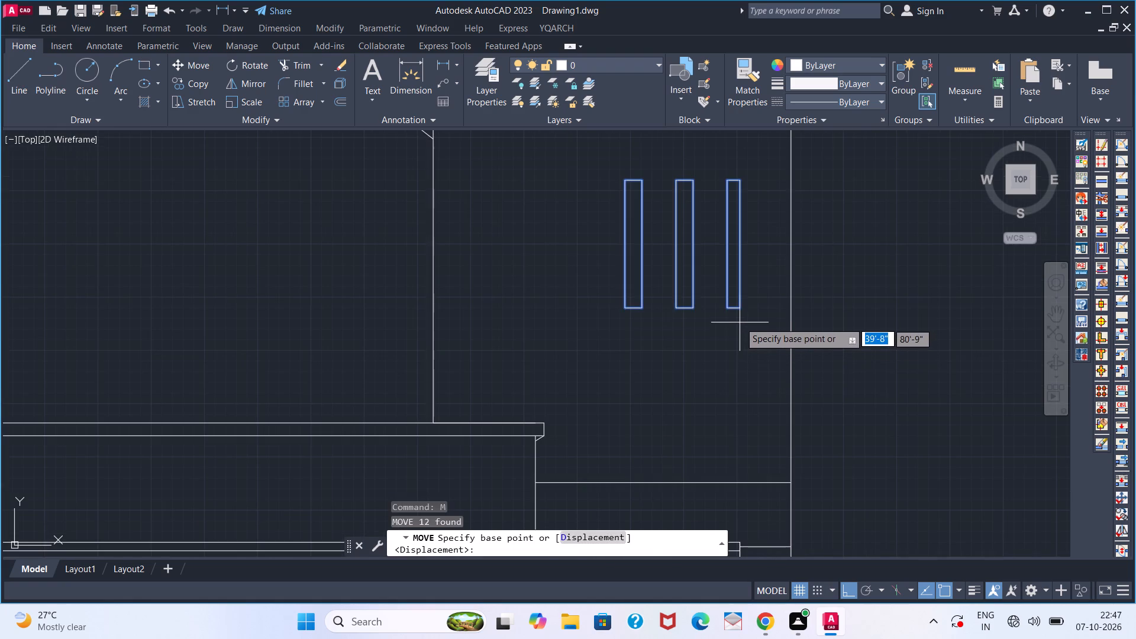
pyautogui.click(741, 315)
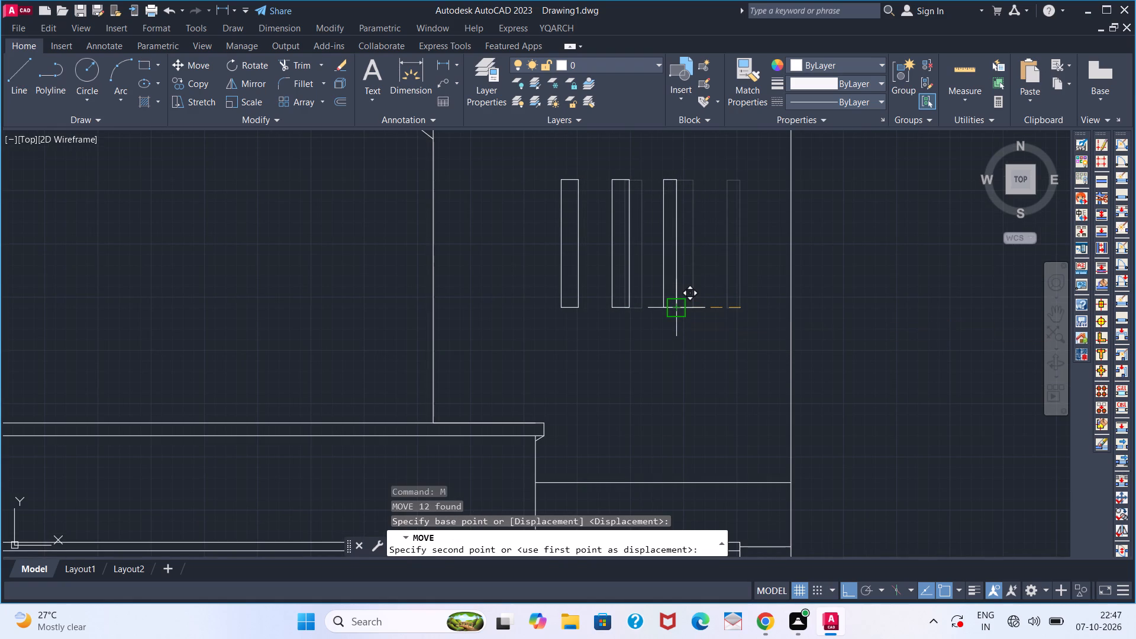
pyautogui.click(676, 310)
pyautogui.press('Escape')
# Offset the top line of the right wall strip 1'2" downward, repeating from each new line to create three divisions.
pyautogui.scroll(-5, 685, 328)
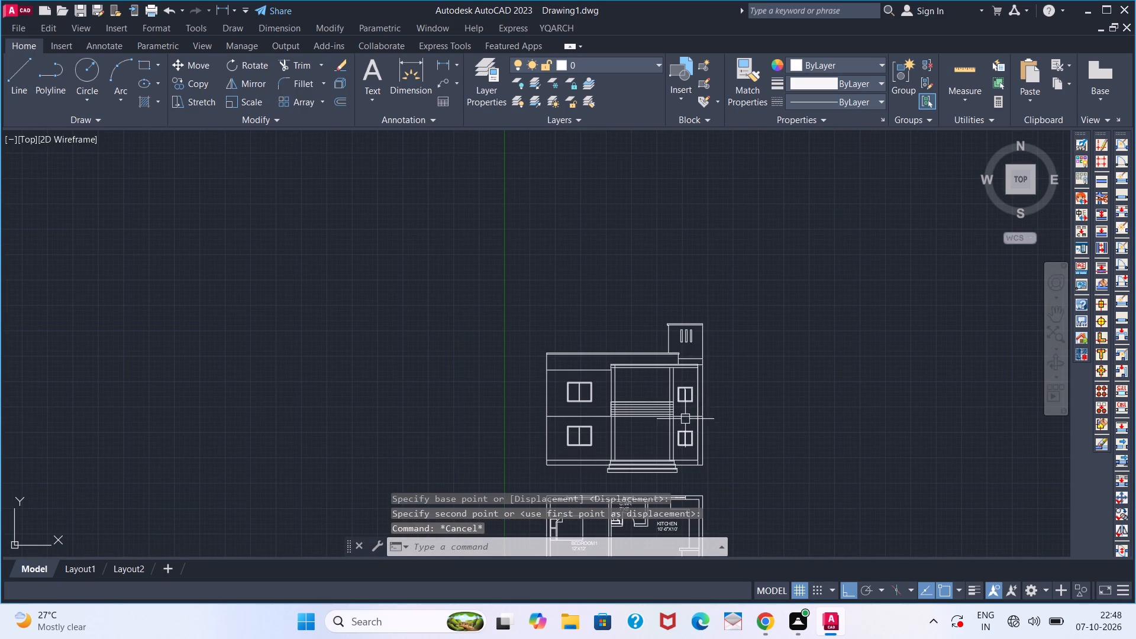
pyautogui.scroll(3, 683, 374)
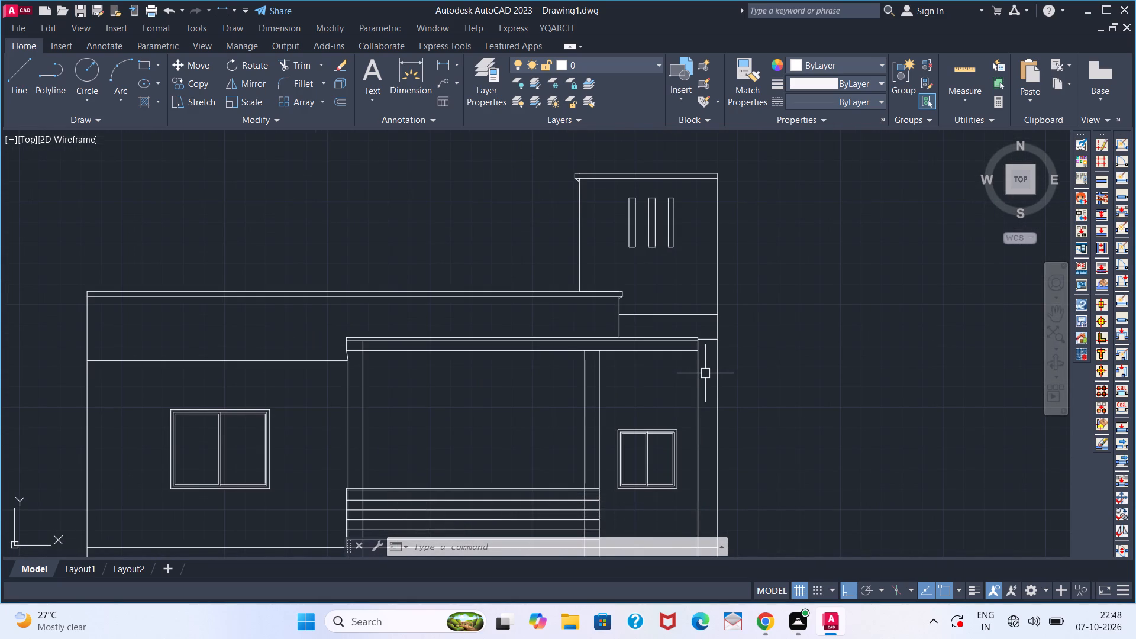
pyautogui.press('o')
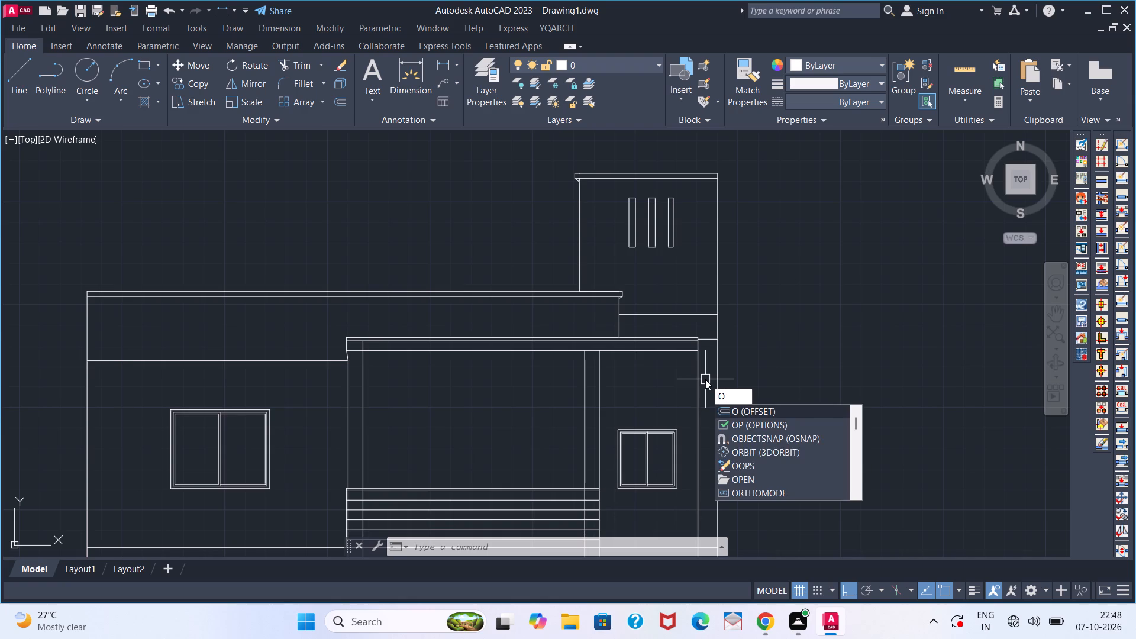
pyautogui.press('Return')
pyautogui.write("1'2")
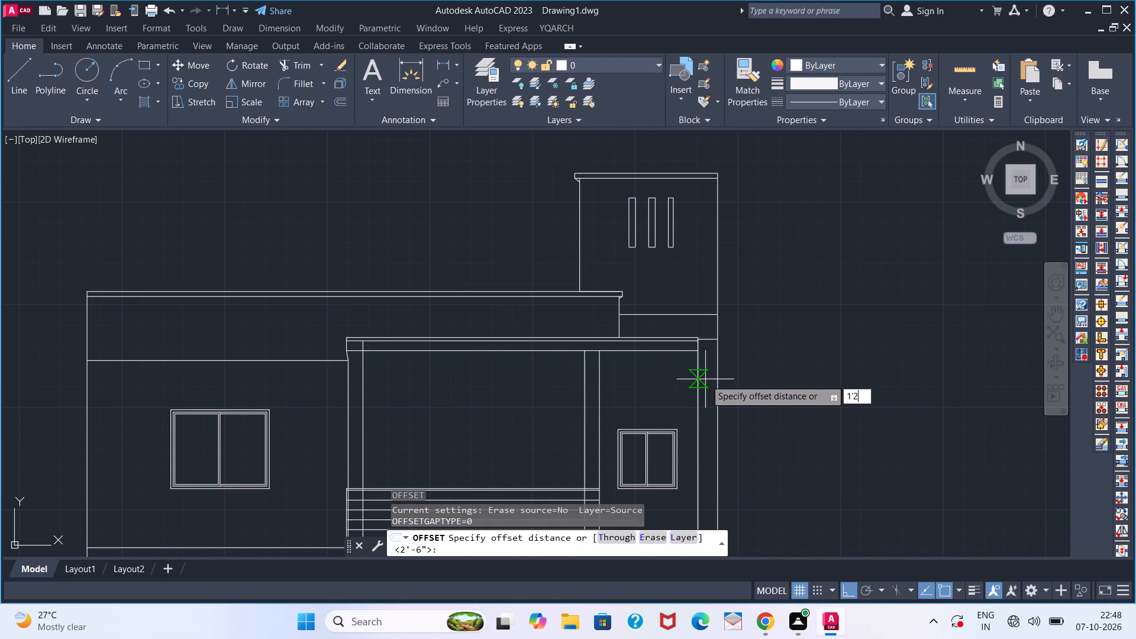
pyautogui.press('Return')
pyautogui.click(708, 340)
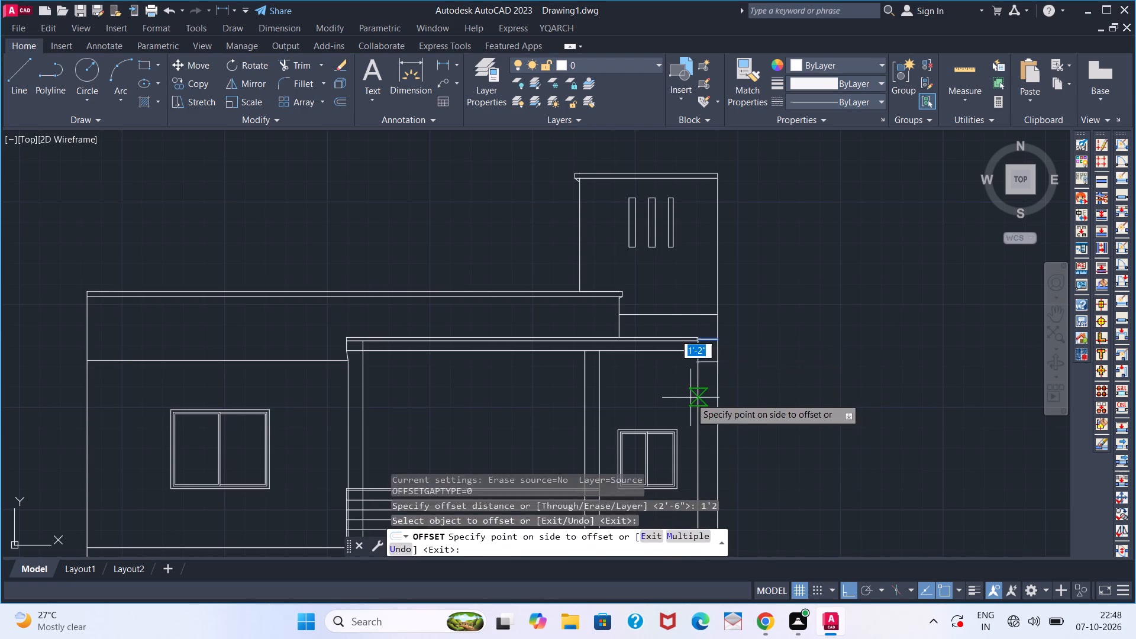
pyautogui.click(690, 398)
pyautogui.scroll(-1, 696, 383)
pyautogui.moveTo(693, 394); pyautogui.dragTo(727, 294, button='middle')
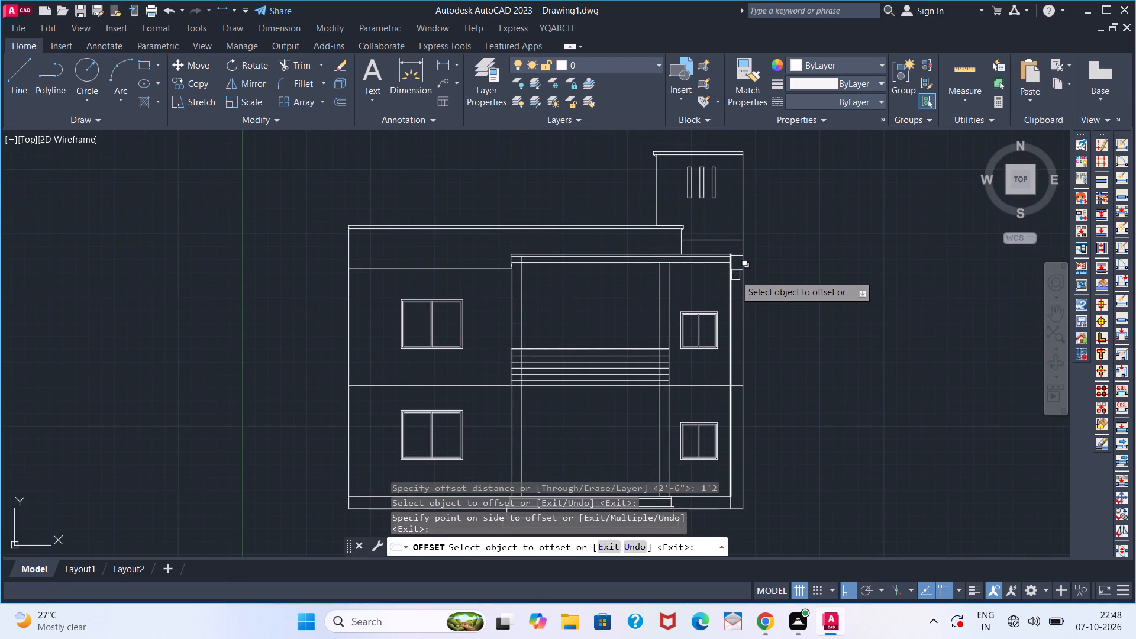
pyautogui.scroll(1, 735, 275)
pyautogui.click(735, 266)
pyautogui.click(732, 319)
pyautogui.click(735, 293)
pyautogui.click(734, 331)
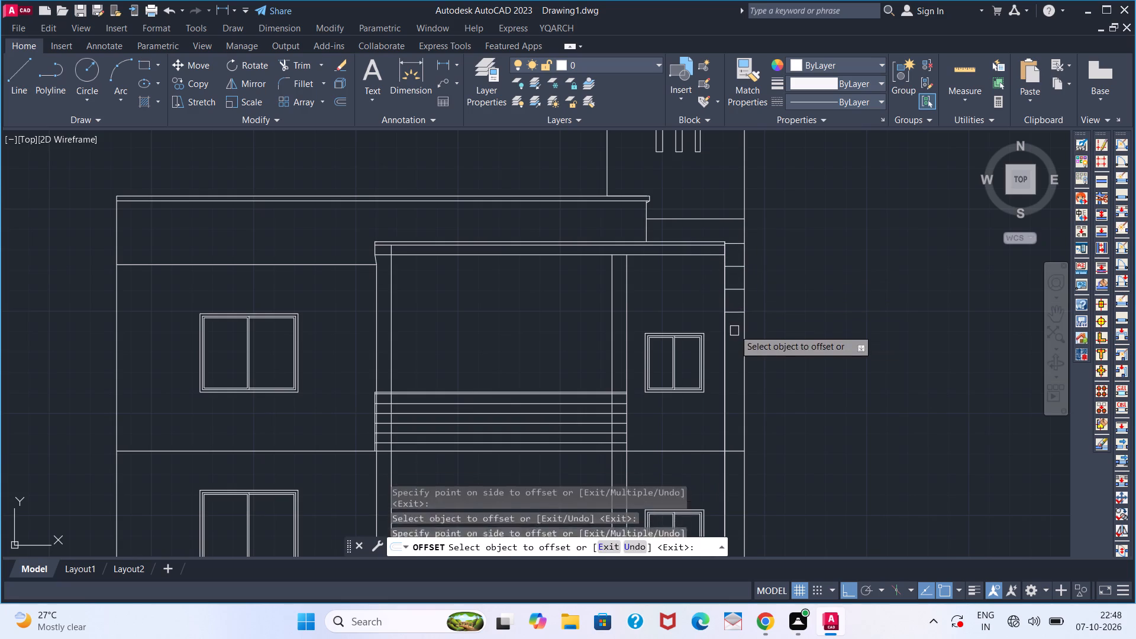
# Continue the 1'2" offsets down the right wall strip, adding six more division lines to just above the floor line.
pyautogui.click(735, 308)
pyautogui.click(732, 375)
pyautogui.click(732, 344)
pyautogui.click(734, 336)
pyautogui.click(734, 373)
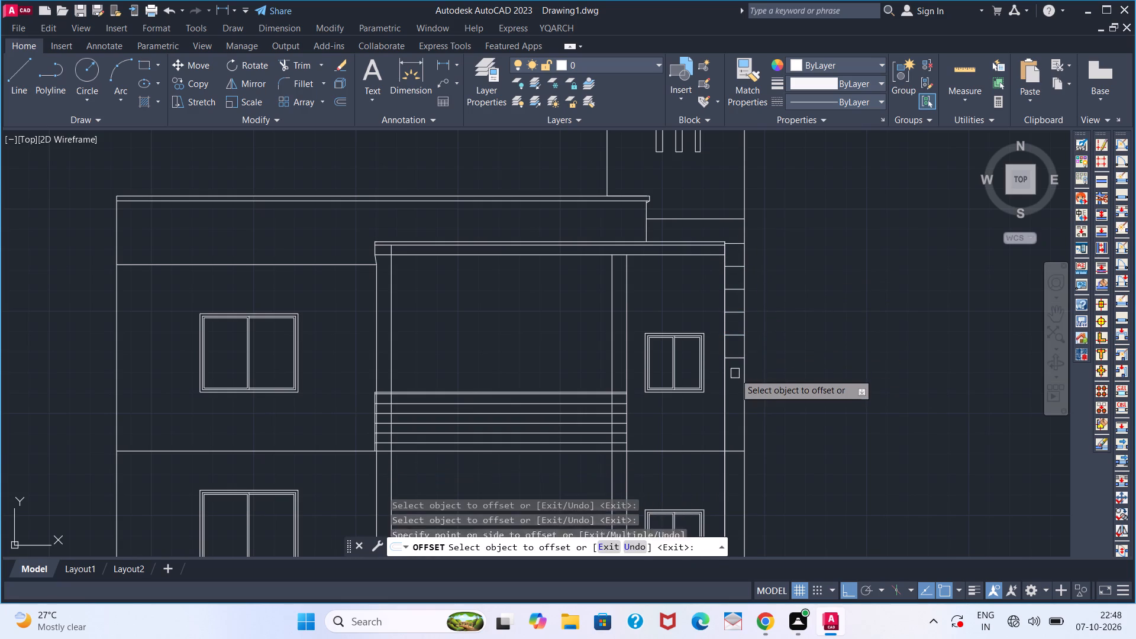
pyautogui.click(736, 359)
pyautogui.click(737, 414)
pyautogui.moveTo(737, 384); pyautogui.dragTo(737, 389)
pyautogui.click(736, 435)
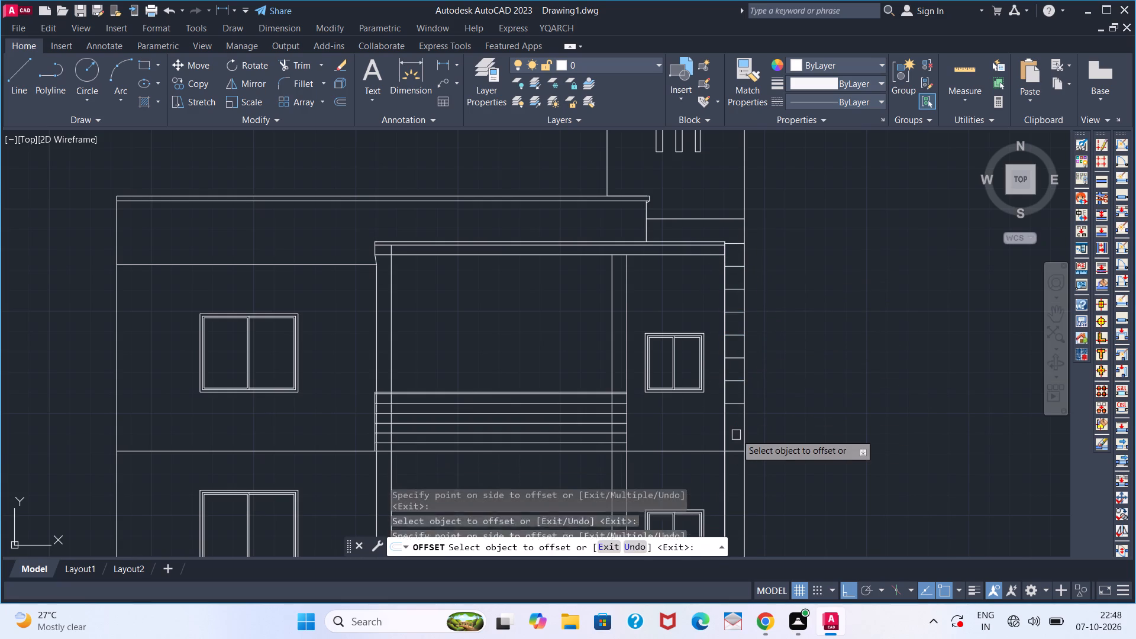
pyautogui.click(738, 406)
pyautogui.click(738, 440)
pyautogui.click(740, 426)
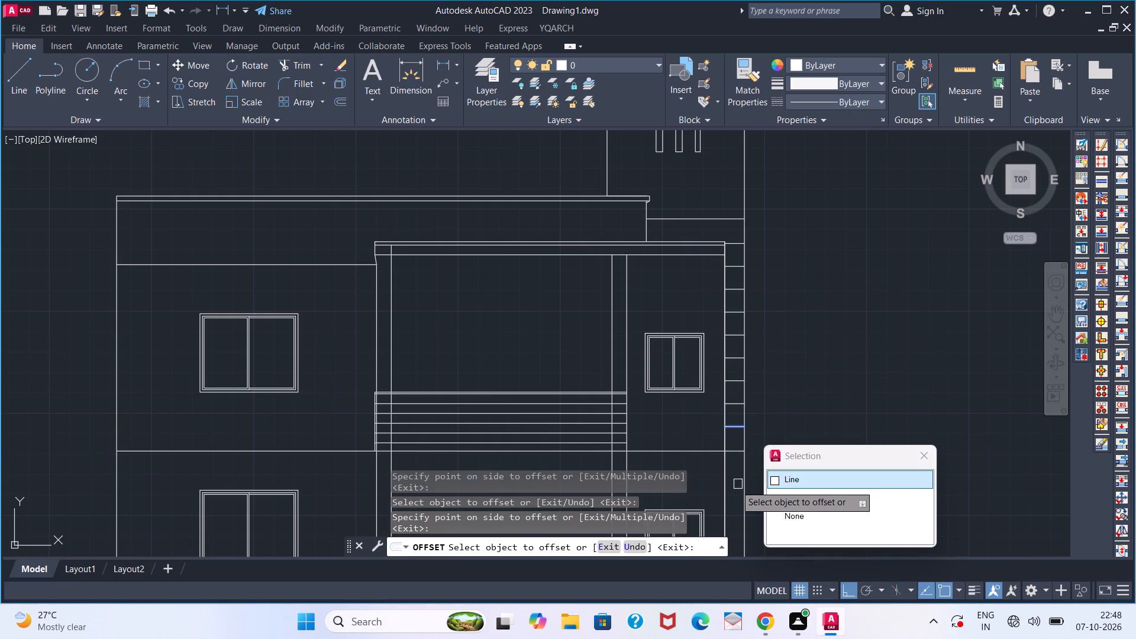
pyautogui.press('Return')
pyautogui.click(732, 499)
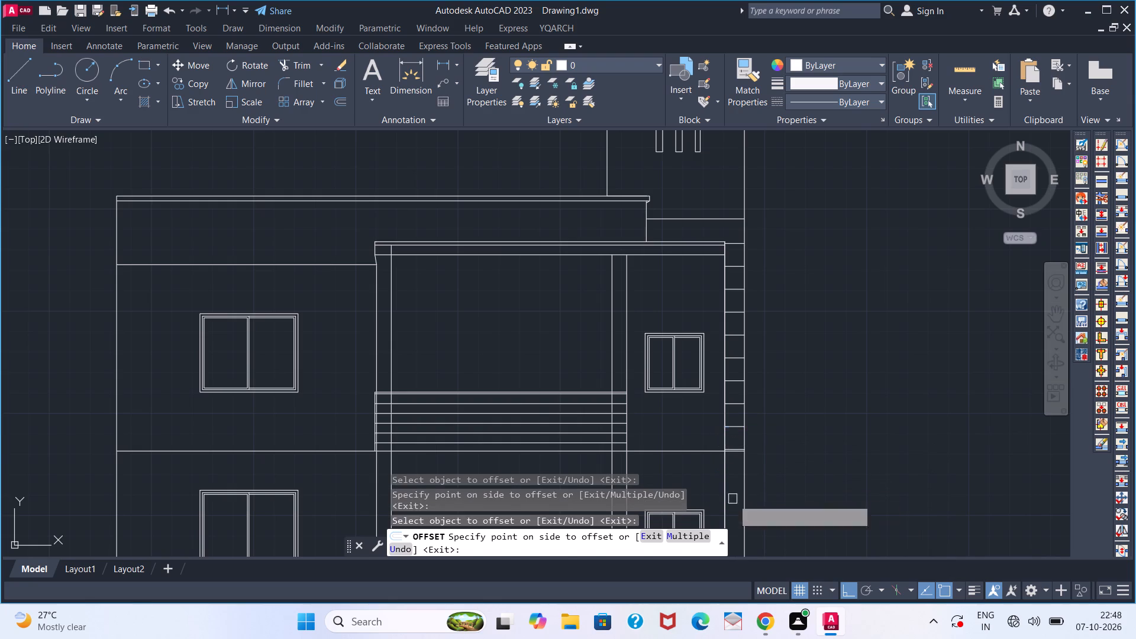
# Add four more division lines at 1'2" offsets in the right wall strip below the floor line.
pyautogui.scroll(3, 734, 456)
pyautogui.click(734, 421)
pyautogui.click(731, 430)
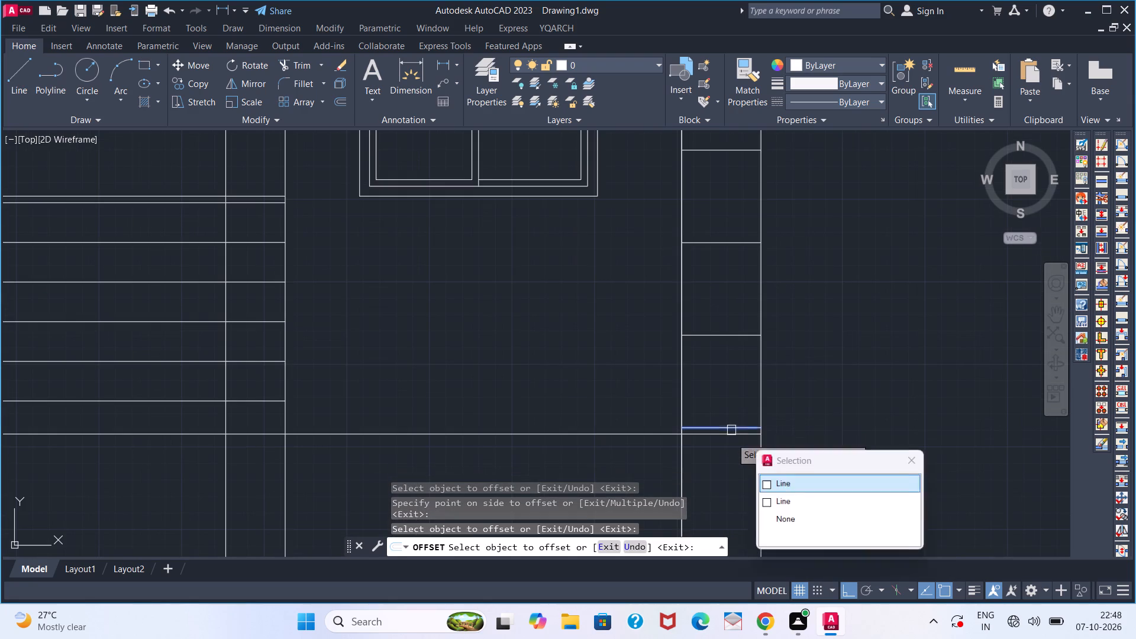
pyautogui.click(717, 524)
pyautogui.click(724, 514)
pyautogui.scroll(-4, 724, 513)
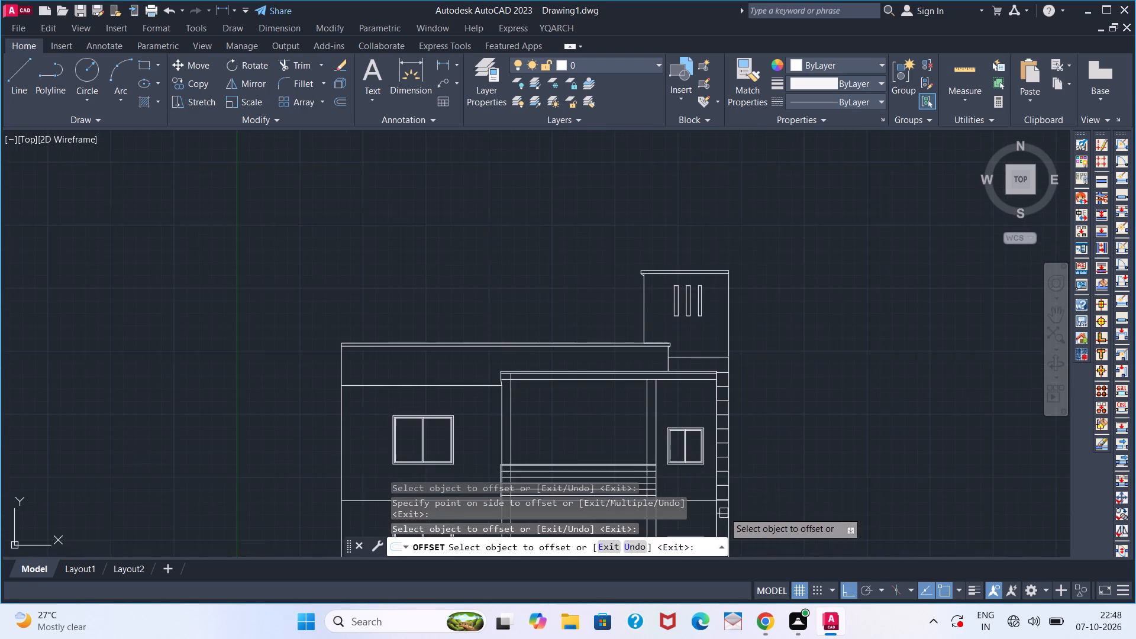
pyautogui.moveTo(721, 472); pyautogui.dragTo(724, 344, button='middle')
pyautogui.scroll(2, 721, 396)
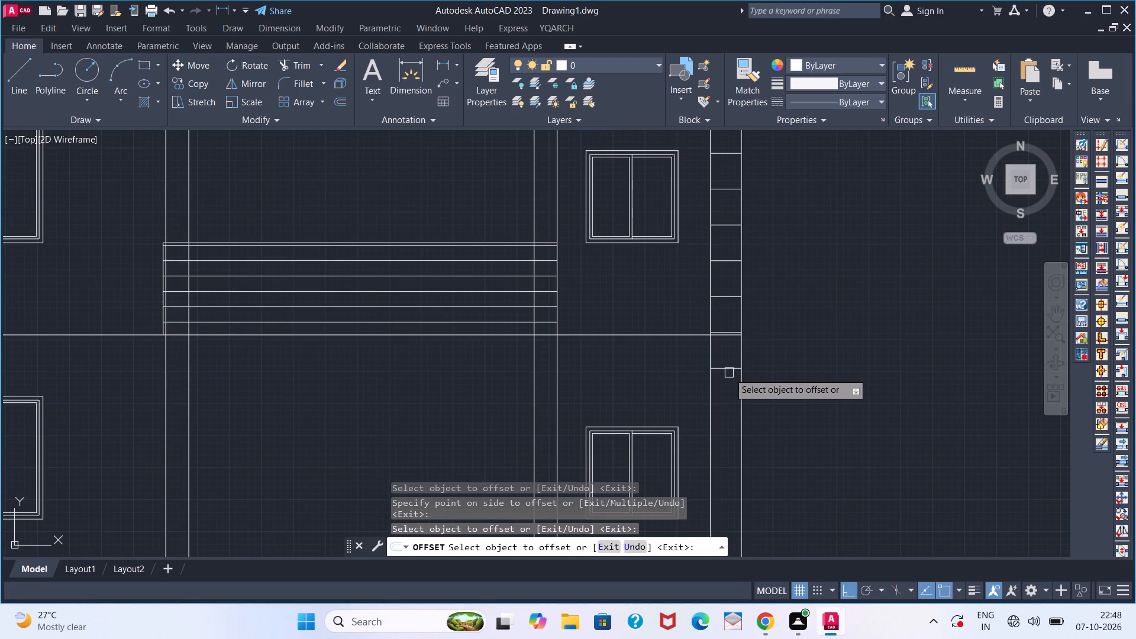
pyautogui.moveTo(729, 372); pyautogui.dragTo(731, 389)
pyautogui.click(731, 421)
pyautogui.click(731, 405)
pyautogui.click(725, 467)
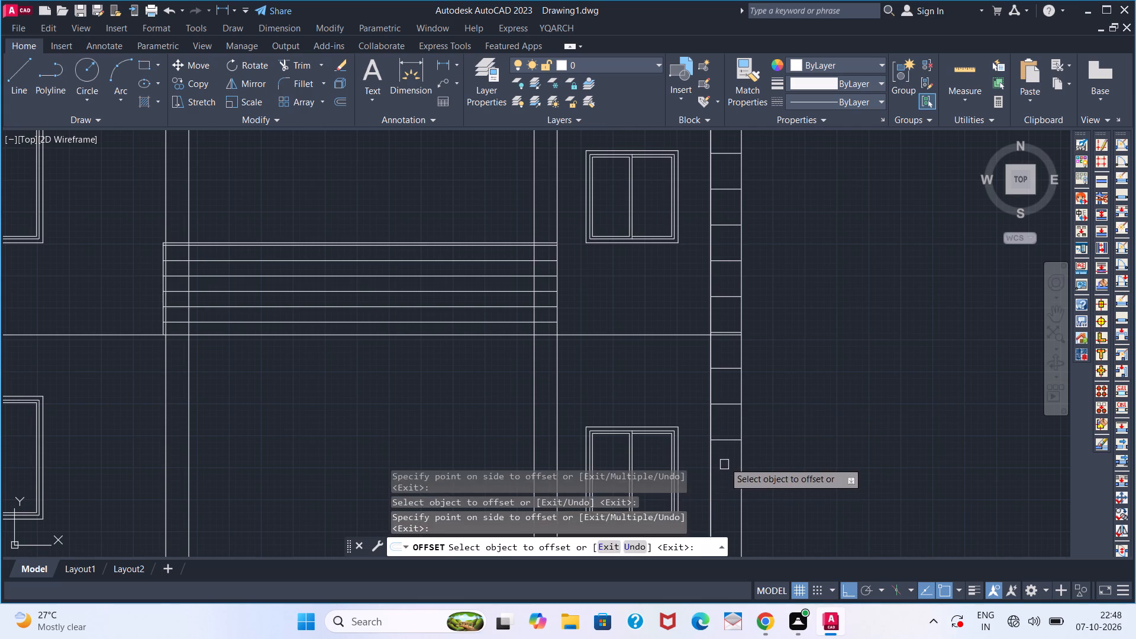
pyautogui.click(724, 443)
pyautogui.click(725, 489)
# Offset four further division lines at 1'2" spacing down to the base of the right wall strip.
pyautogui.moveTo(725, 477); pyautogui.dragTo(777, 138, button='middle')
pyautogui.moveTo(776, 158); pyautogui.dragTo(771, 201, button='middle')
pyautogui.click(773, 179)
pyautogui.click(773, 273)
pyautogui.click(776, 220)
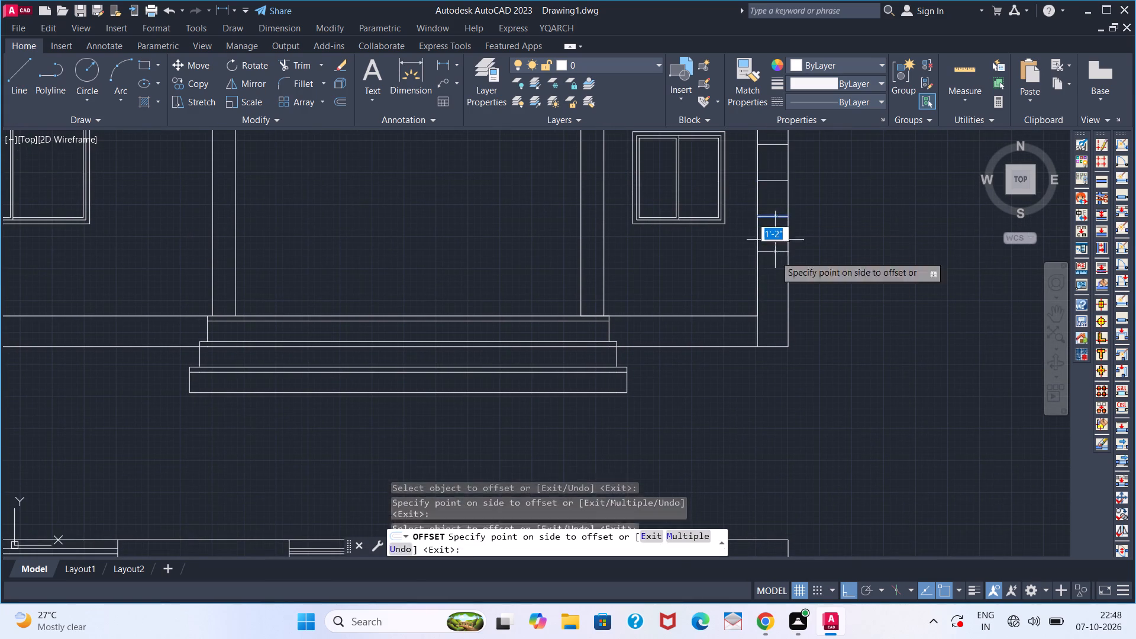
pyautogui.click(775, 260)
pyautogui.click(774, 251)
pyautogui.click(770, 311)
pyautogui.moveTo(771, 289); pyautogui.dragTo(772, 308)
pyautogui.click(772, 336)
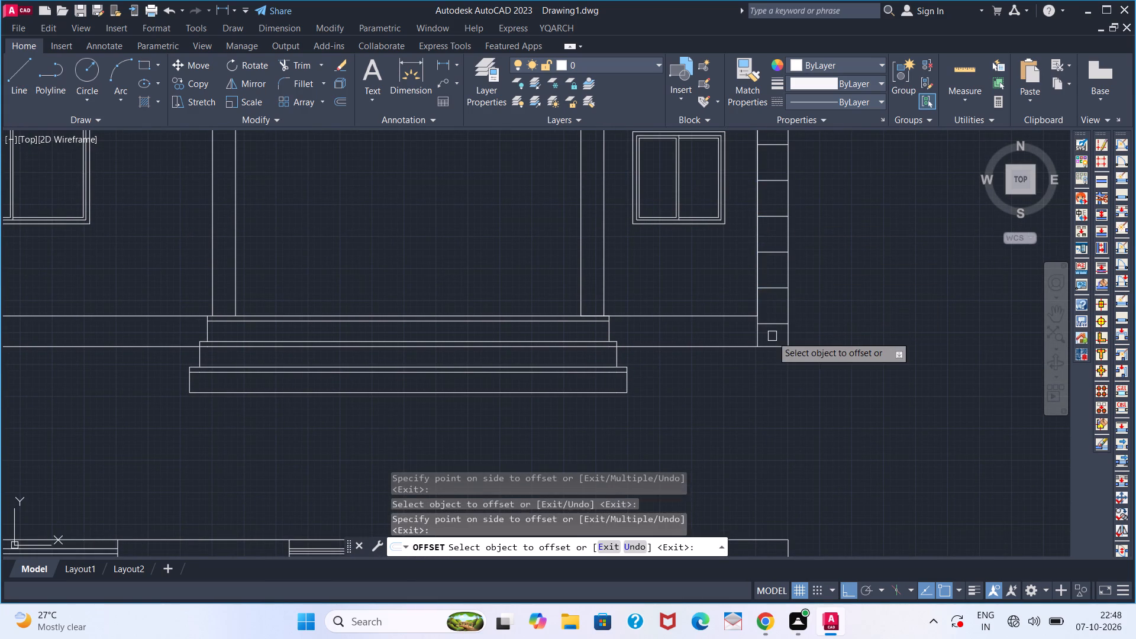
pyautogui.press('space')
# Trim the piece of the floor line that crosses the right wall strip.
pyautogui.scroll(-2, 774, 283)
pyautogui.moveTo(771, 214); pyautogui.dragTo(750, 285, button='middle')
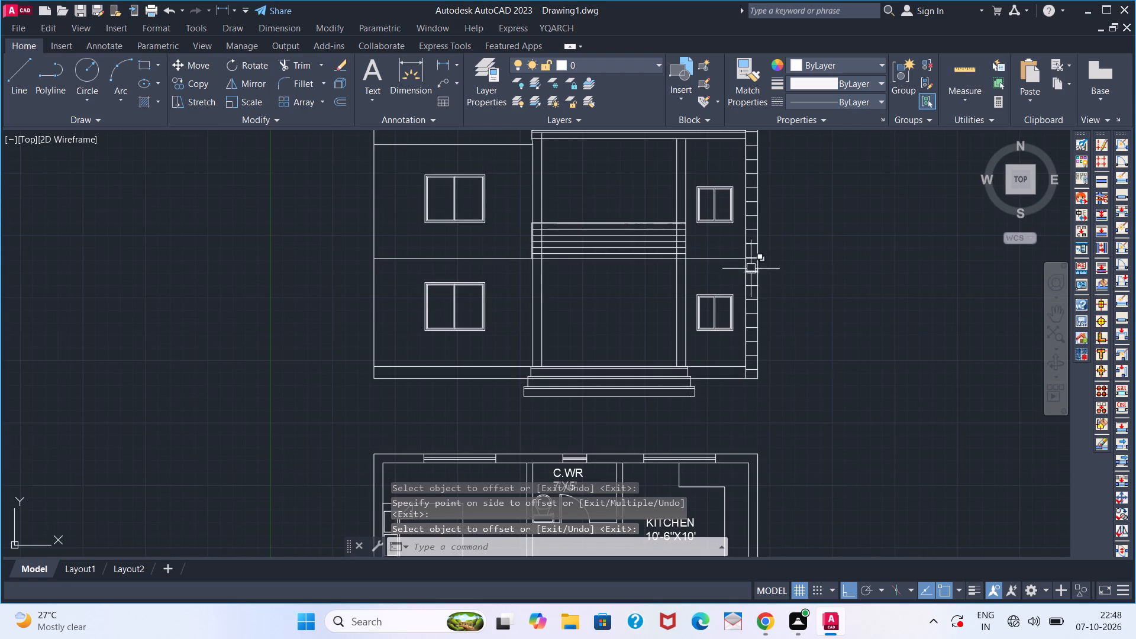
pyautogui.scroll(4, 749, 264)
pyautogui.write('TRV')
pyautogui.press('BackSpace')
pyautogui.press('Return')
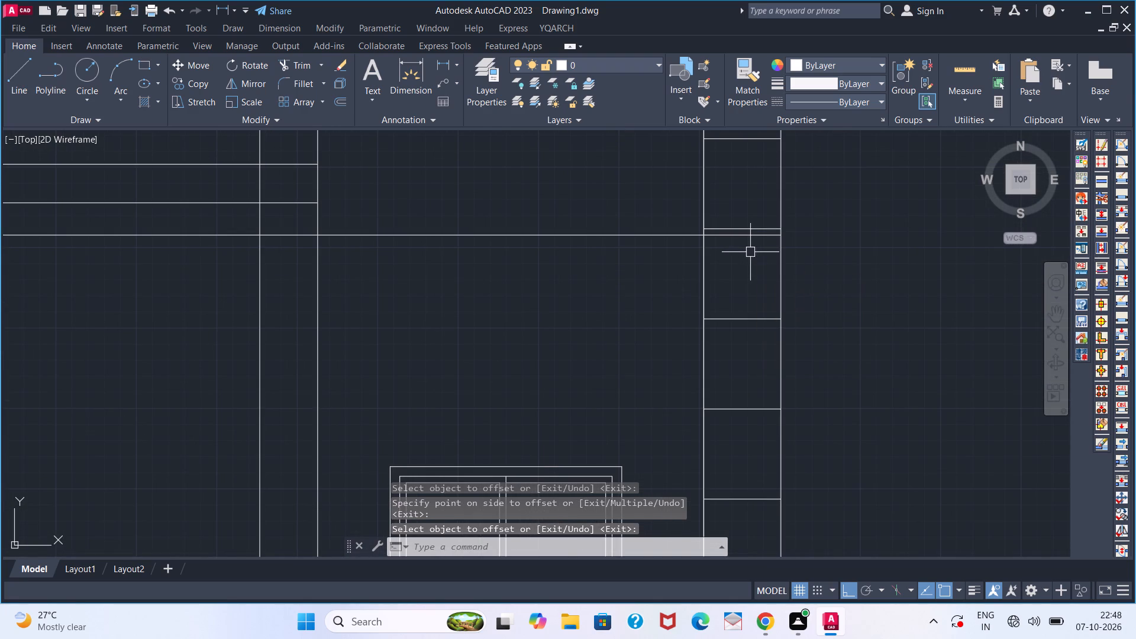
pyautogui.click(752, 238)
pyautogui.press('Return')
# Offset the floor line between the two storeys 2" downward.
pyautogui.scroll(-3, 752, 240)
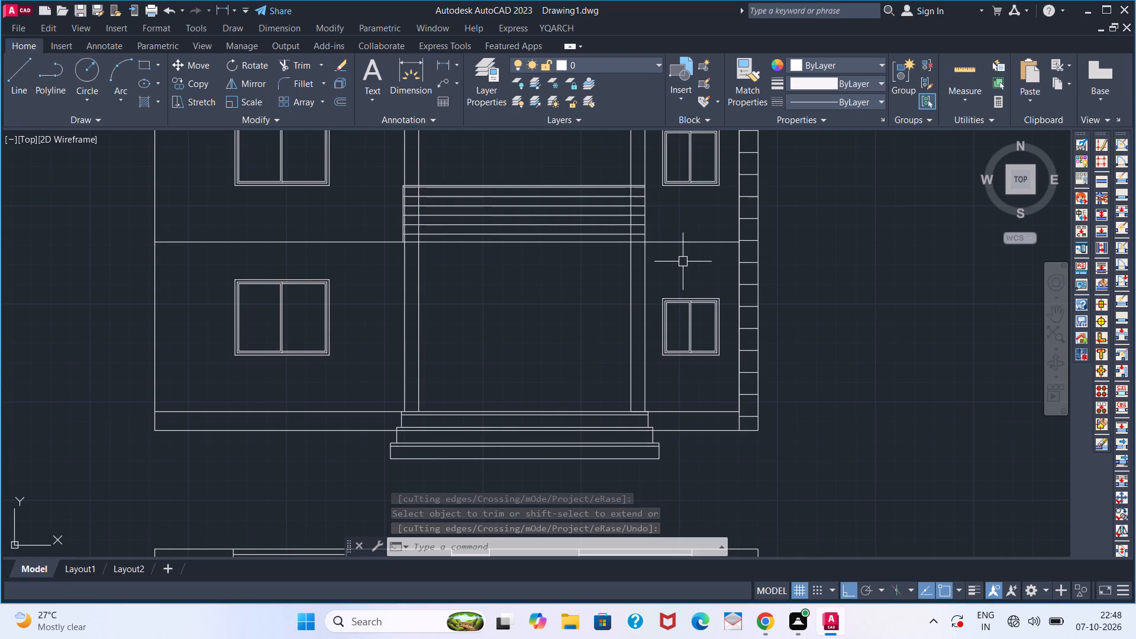
pyautogui.scroll(-1, 683, 262)
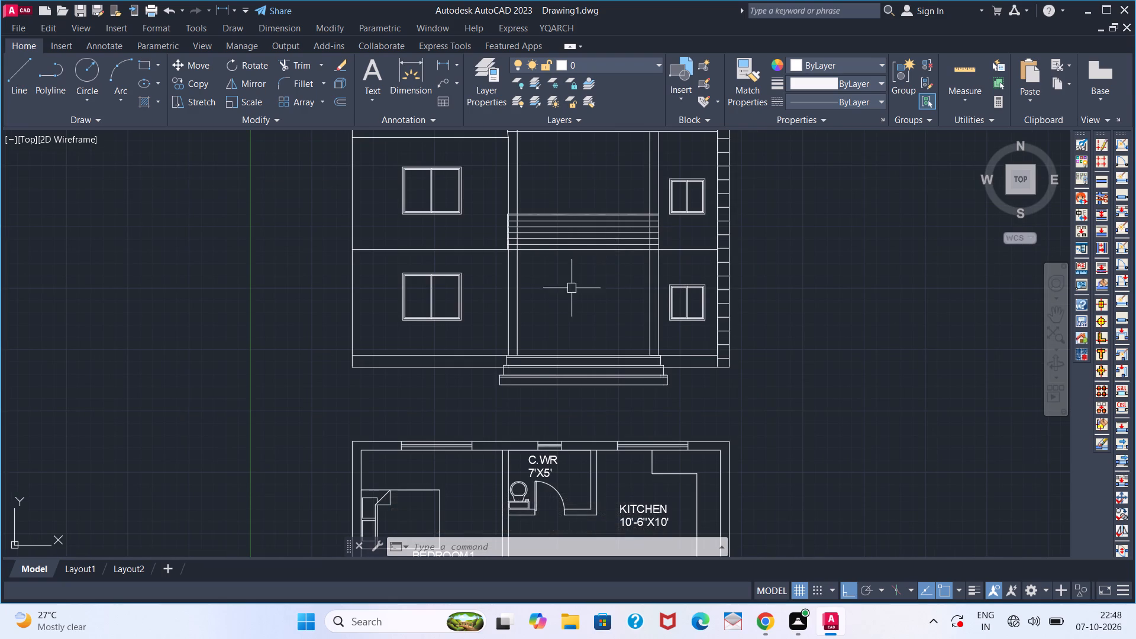
pyautogui.moveTo(561, 293); pyautogui.dragTo(547, 345, button='middle')
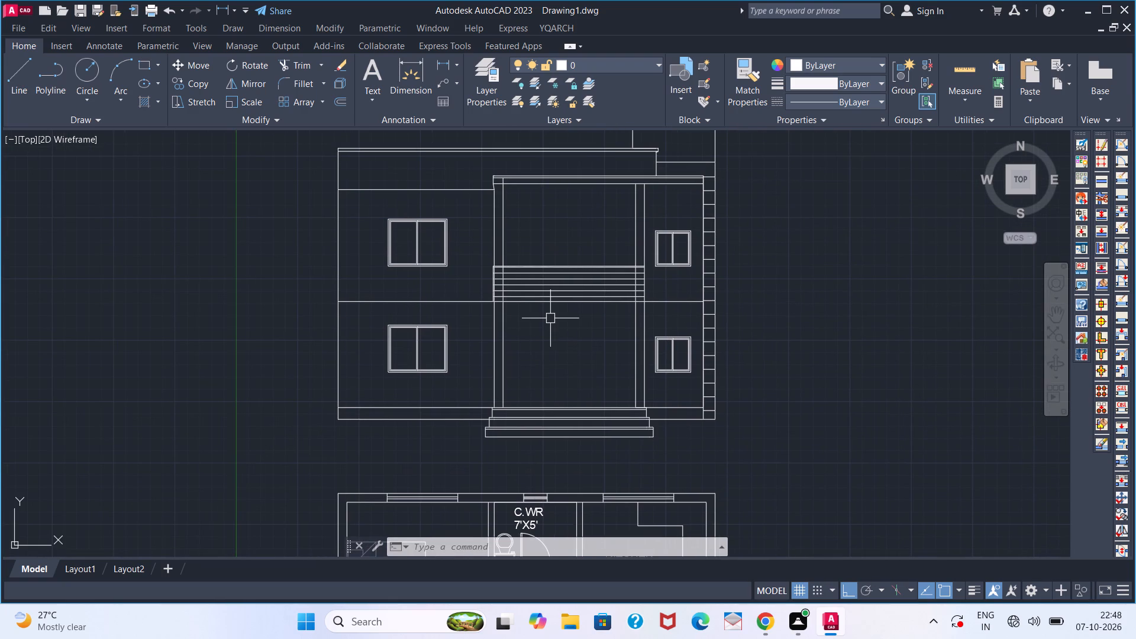
pyautogui.moveTo(556, 299); pyautogui.dragTo(614, 337, button='middle')
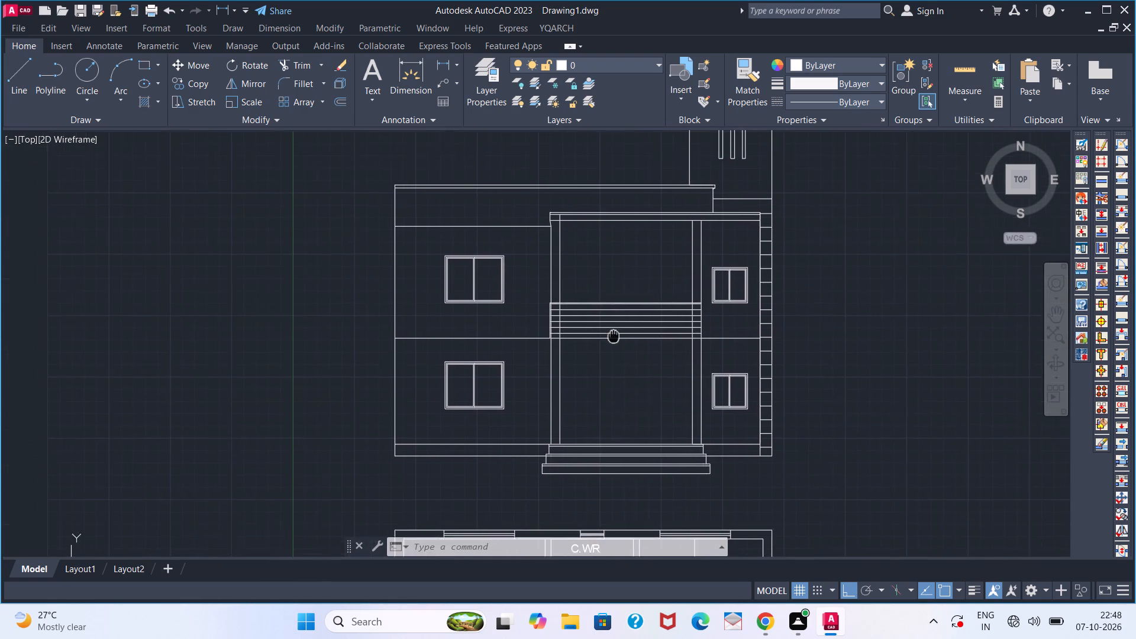
pyautogui.moveTo(614, 337); pyautogui.dragTo(720, 343, button='middle')
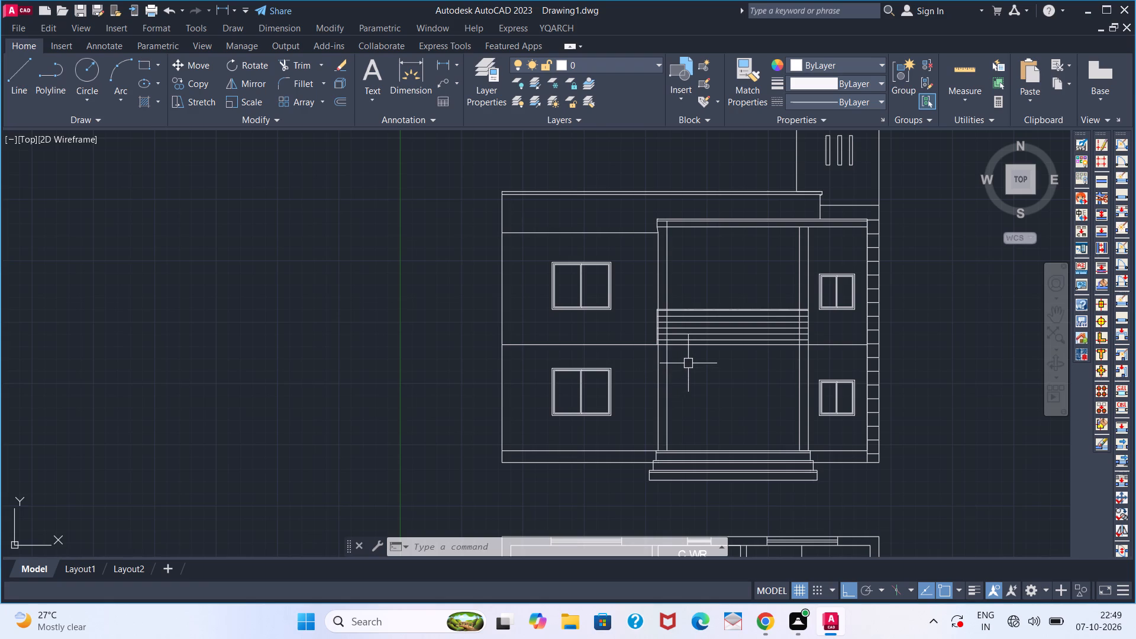
pyautogui.scroll(1, 690, 362)
pyautogui.moveTo(698, 218); pyautogui.dragTo(698, 227, button='middle')
pyautogui.middleClick(698, 227)
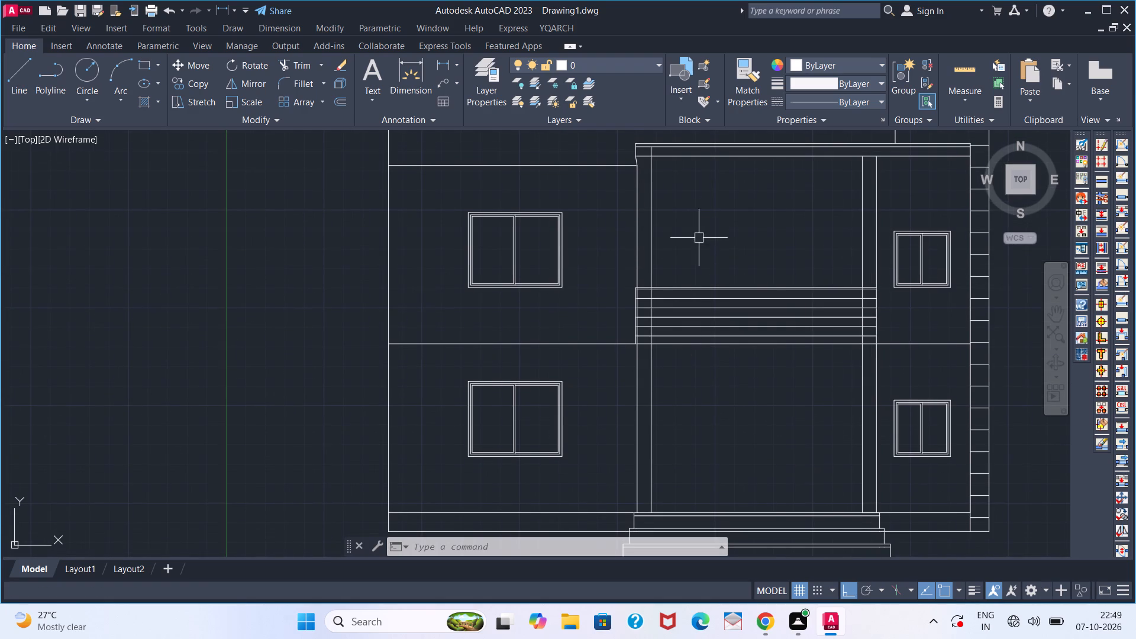
pyautogui.press('o')
pyautogui.press('Return')
pyautogui.press('2')
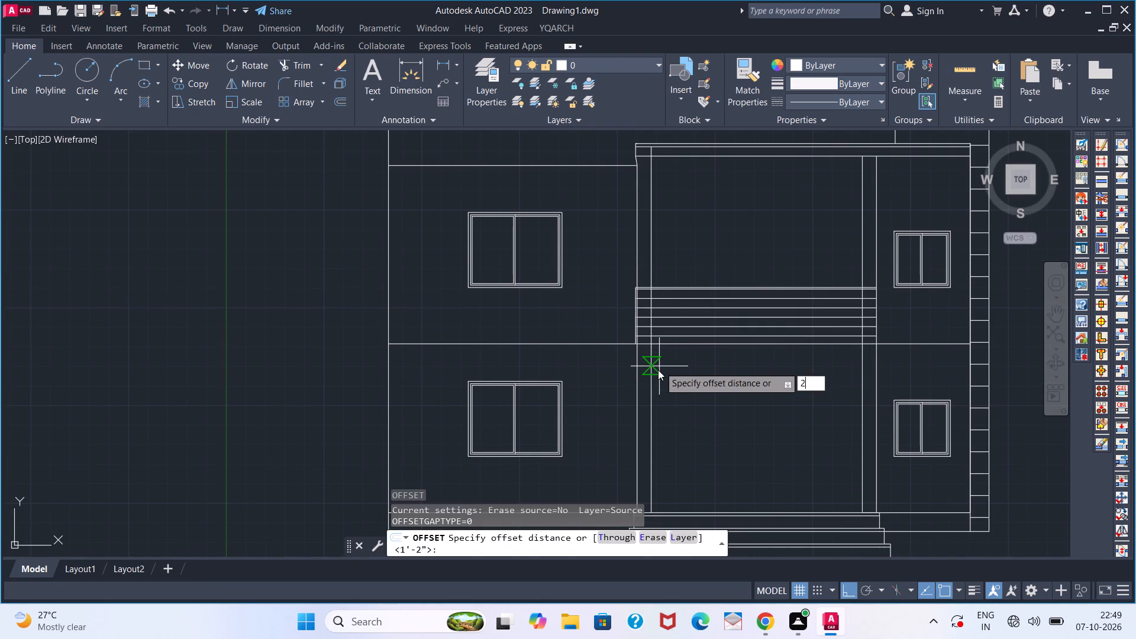
pyautogui.press('Return')
pyautogui.click(685, 346)
pyautogui.click(684, 370)
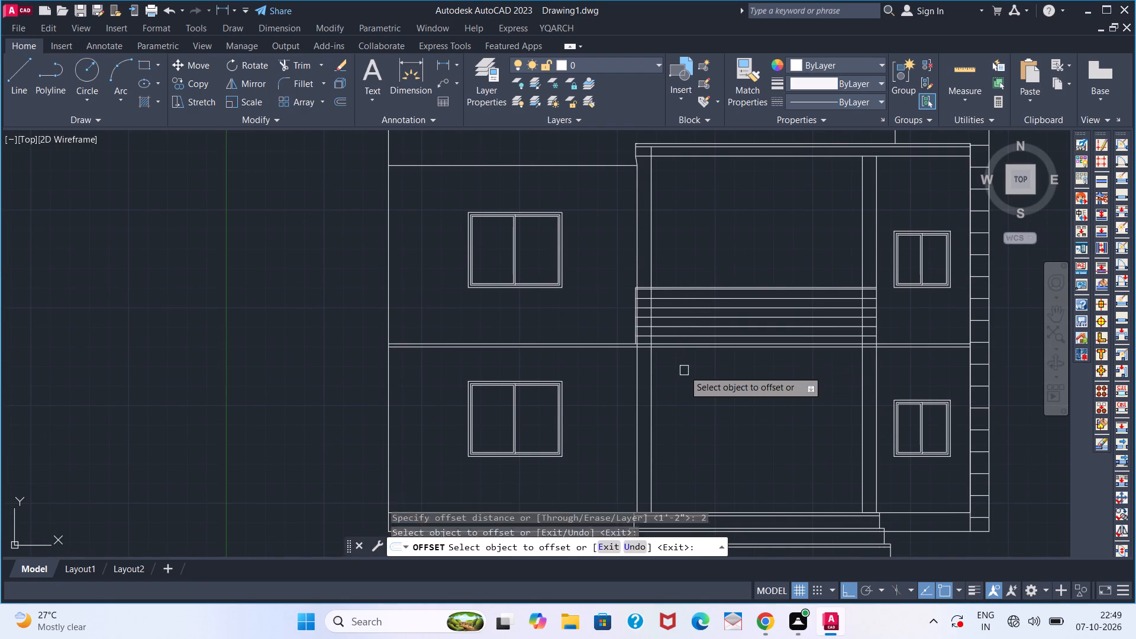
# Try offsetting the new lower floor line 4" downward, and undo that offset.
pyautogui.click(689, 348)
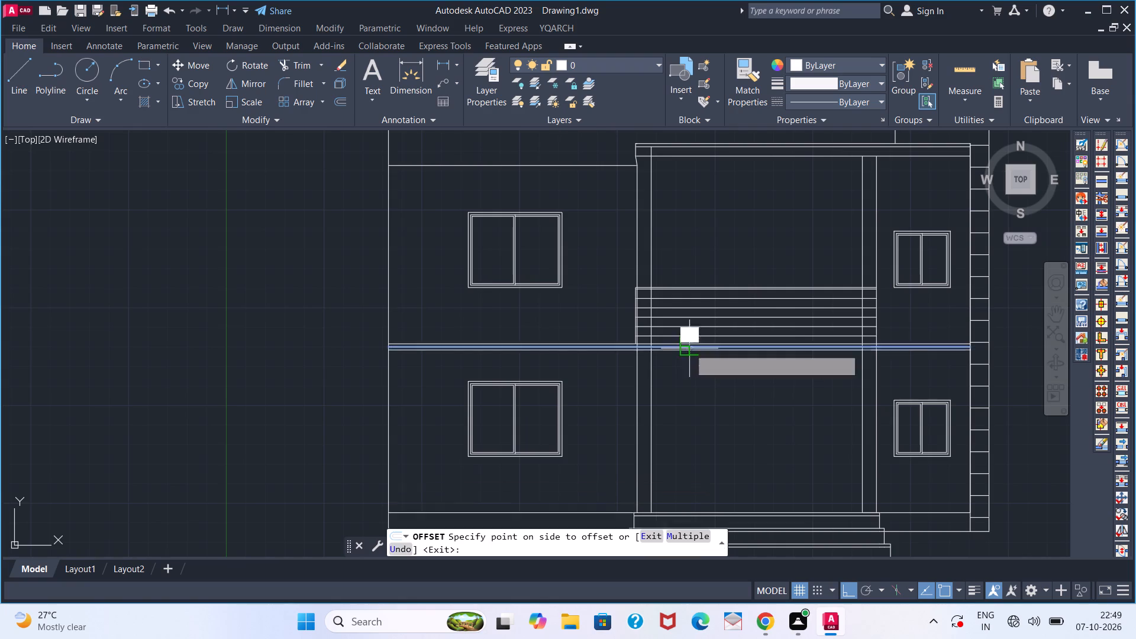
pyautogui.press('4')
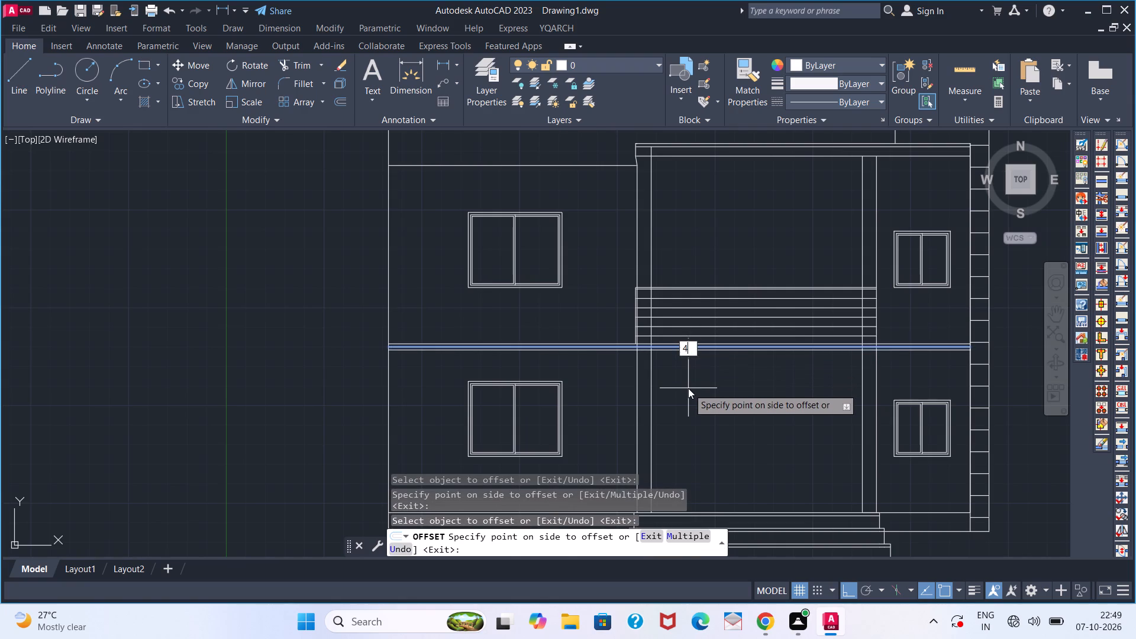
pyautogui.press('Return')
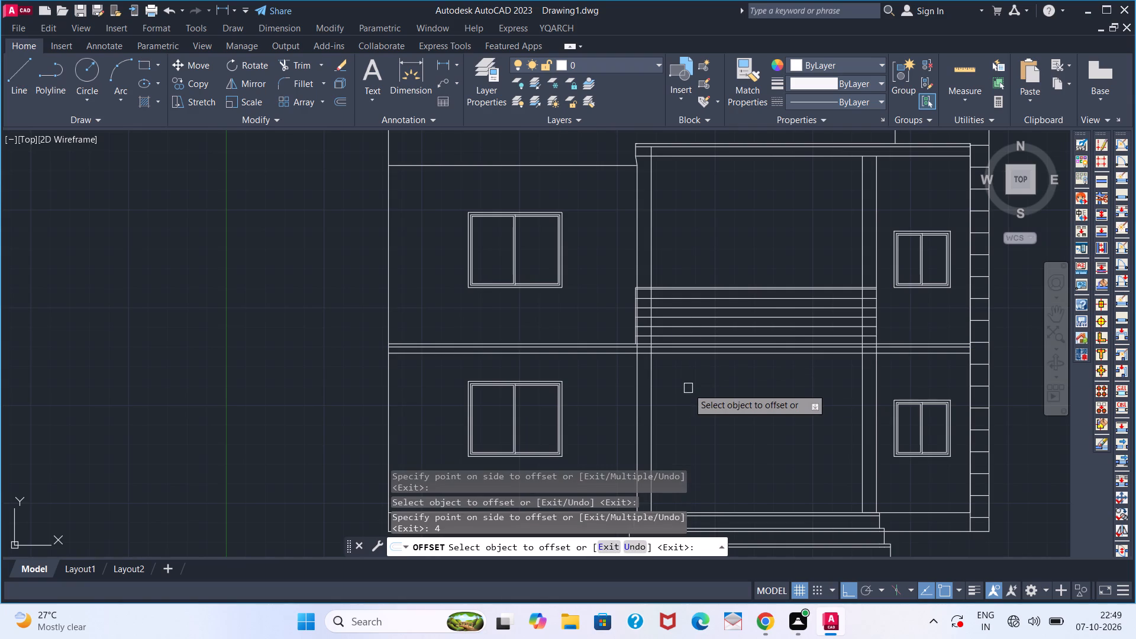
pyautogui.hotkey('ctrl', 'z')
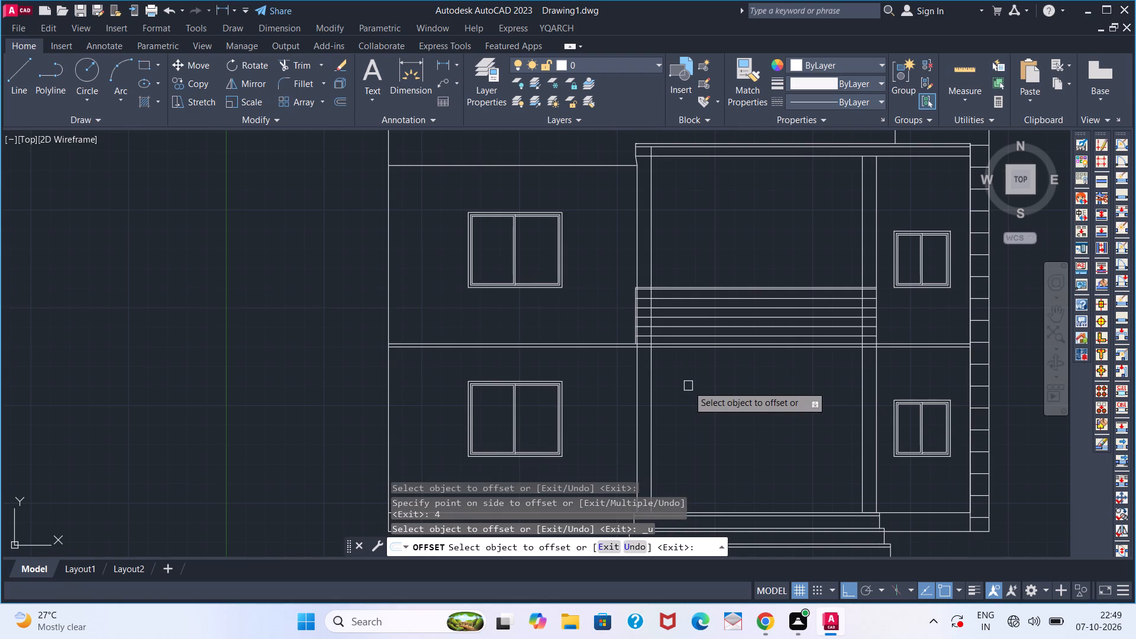
# Offset the lower of the two floor lines 6" downward.
pyautogui.click(697, 351)
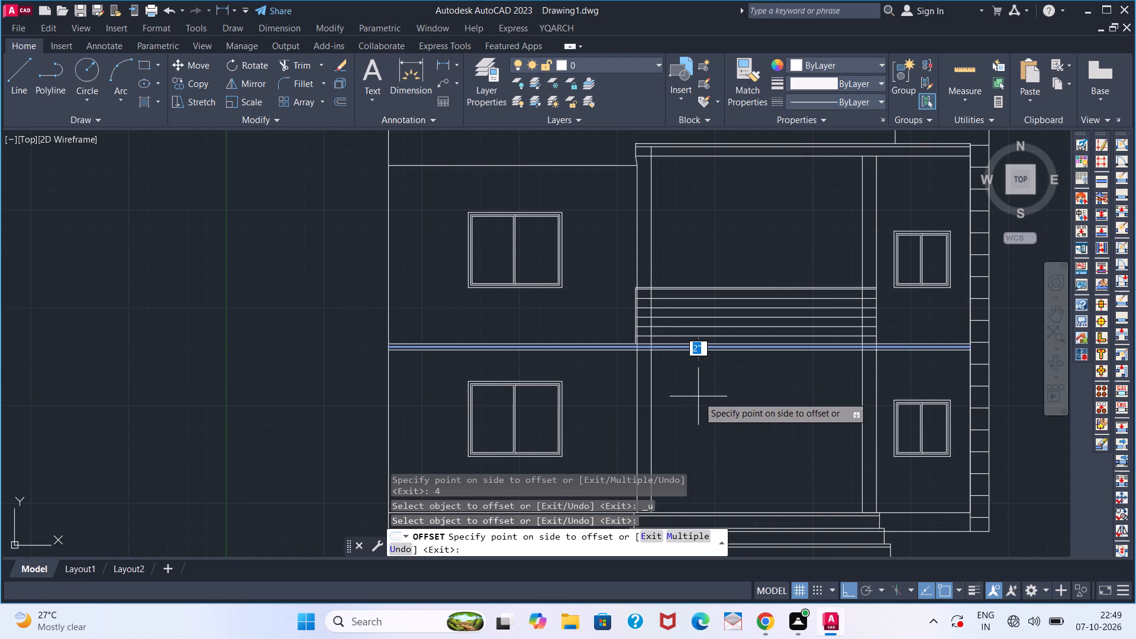
pyautogui.press('6')
pyautogui.press('Return')
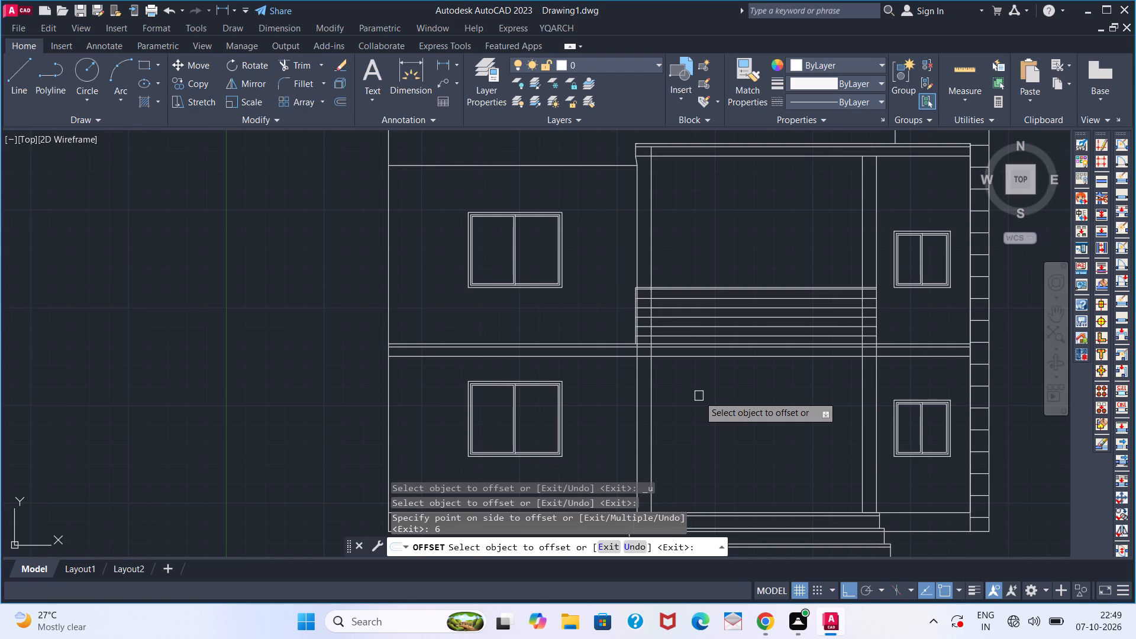
pyautogui.press('Return')
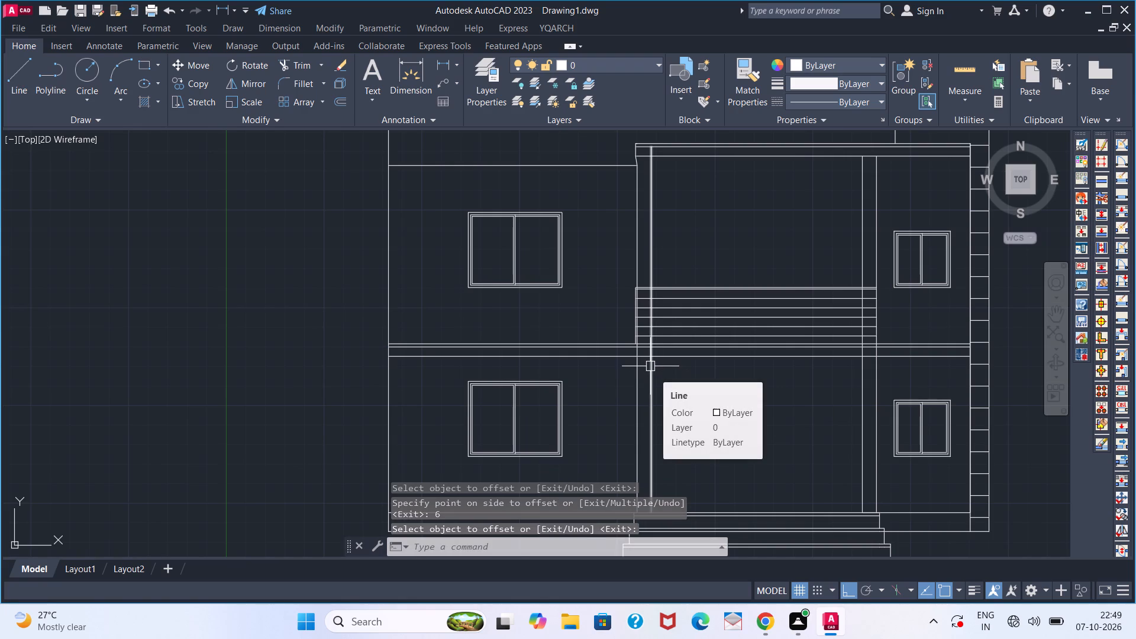
pyautogui.scroll(1, 669, 362)
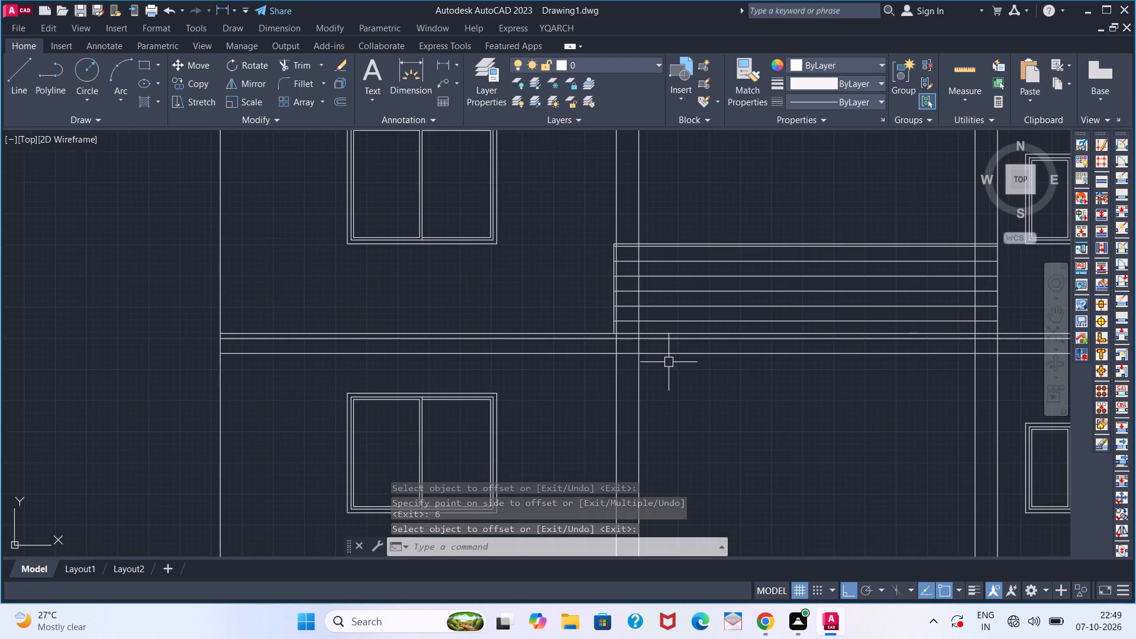
# Draw a short slanted line at the central bay's outer column edge, joining the middle floor line to the lowest floor line.
pyautogui.scroll(-1, 671, 366)
pyautogui.moveTo(671, 372); pyautogui.dragTo(671, 390, button='middle')
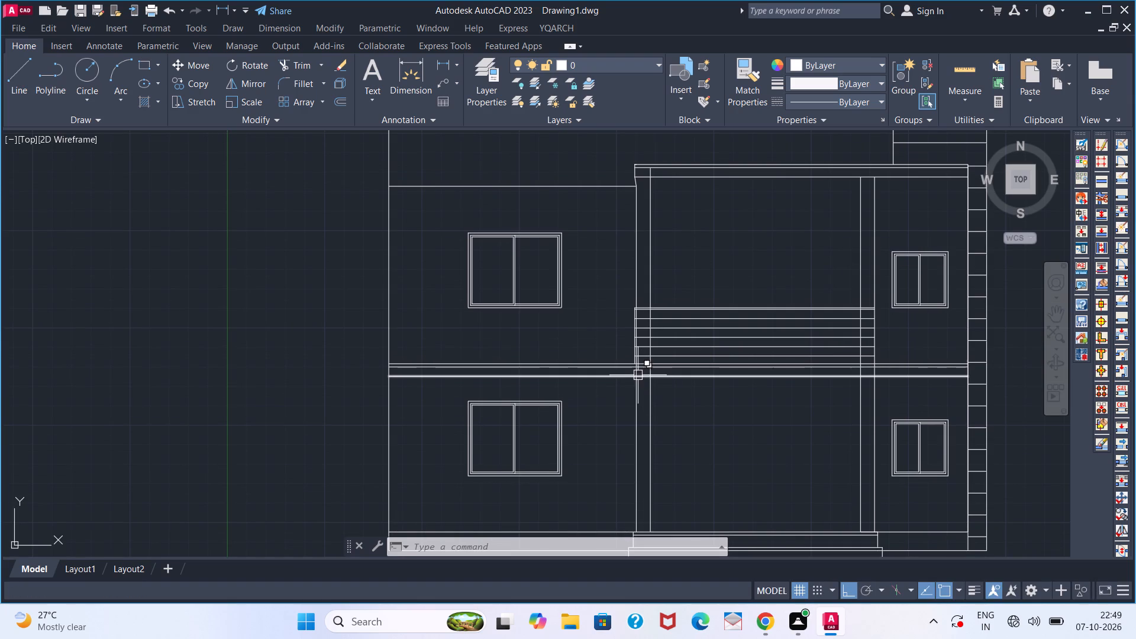
pyautogui.scroll(1, 634, 378)
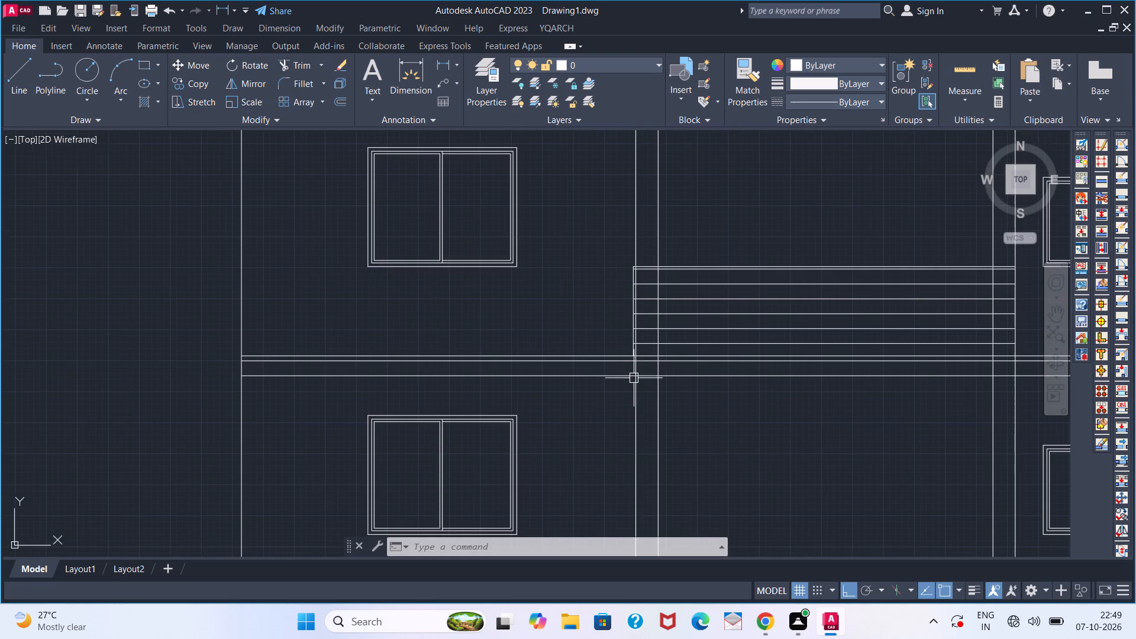
pyautogui.scroll(-1, 630, 398)
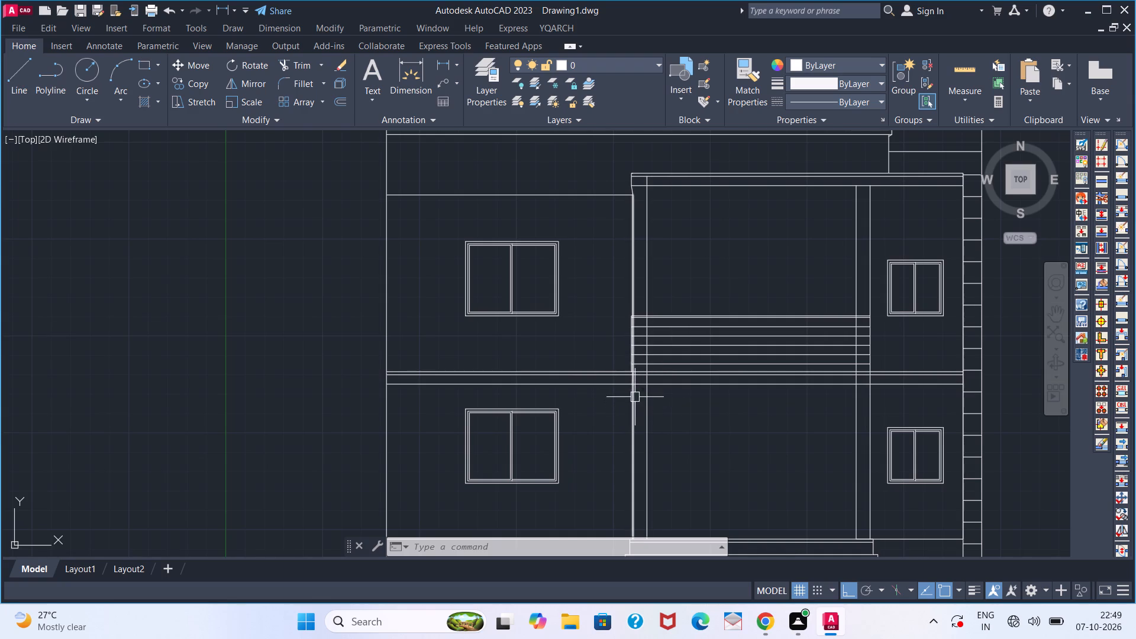
pyautogui.scroll(2, 631, 390)
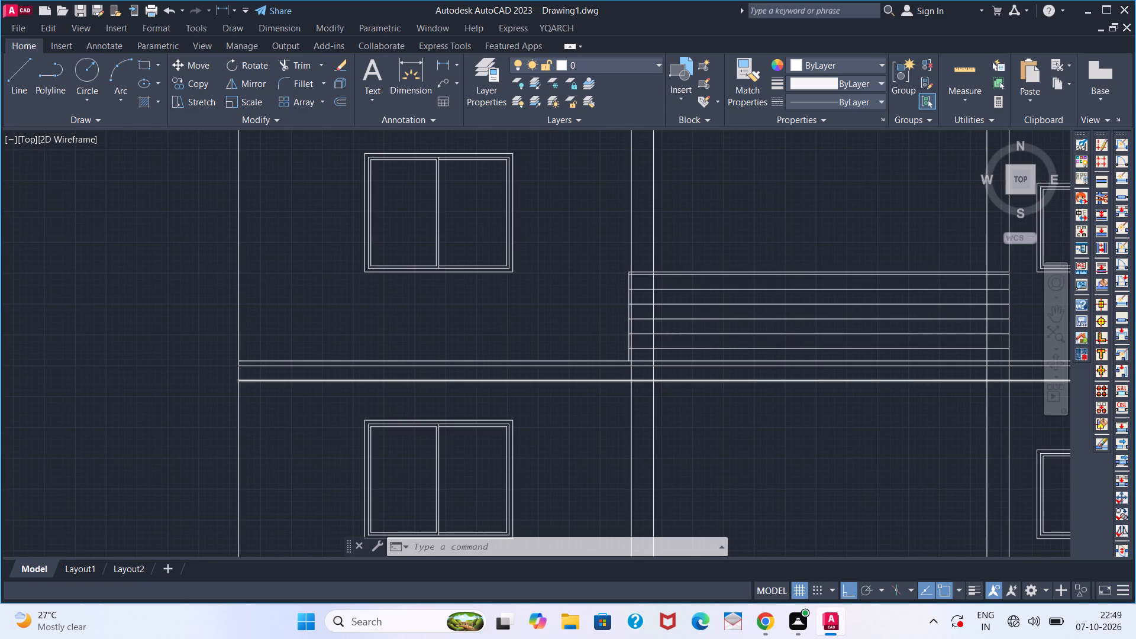
pyautogui.scroll(-2, 628, 384)
pyautogui.scroll(2, 627, 382)
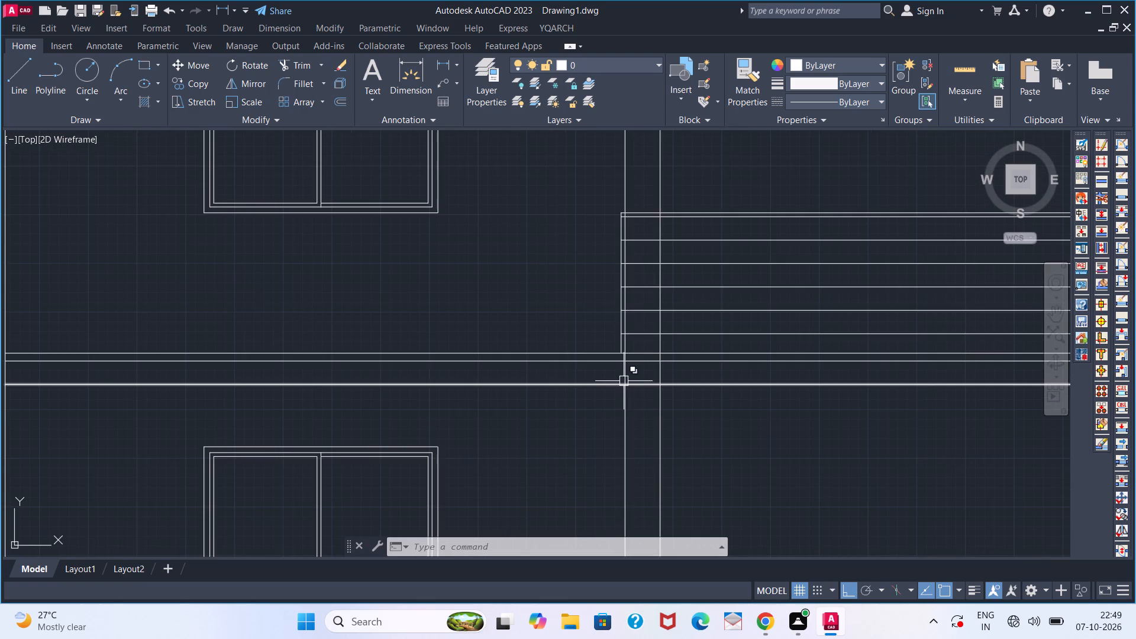
pyautogui.press('l')
pyautogui.press('Return')
pyautogui.scroll(3, 617, 372)
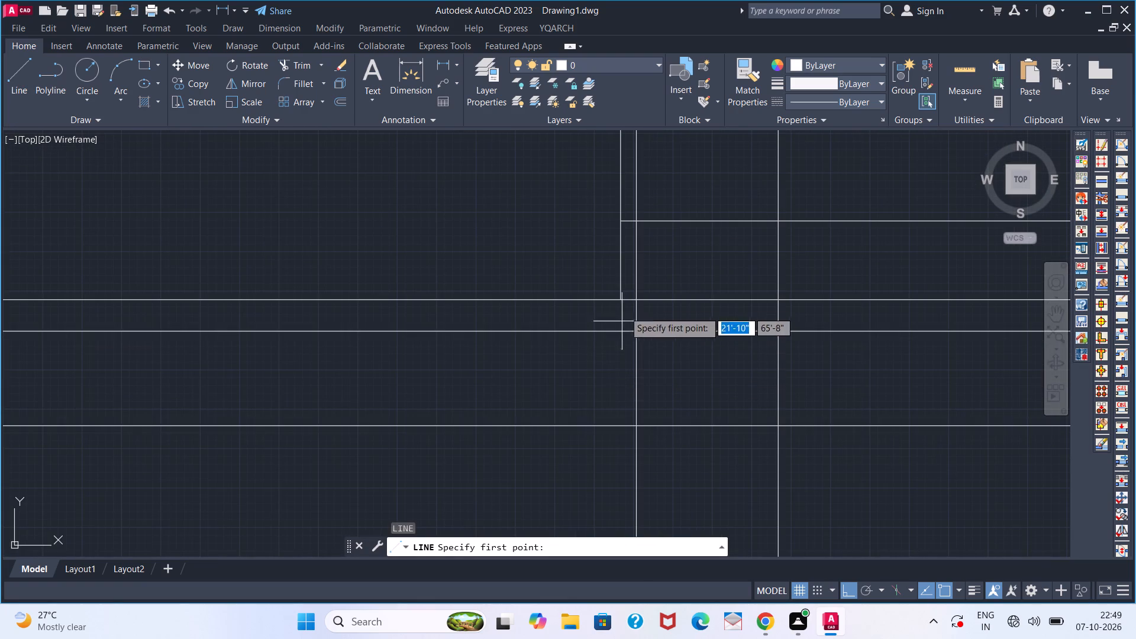
pyautogui.click(617, 337)
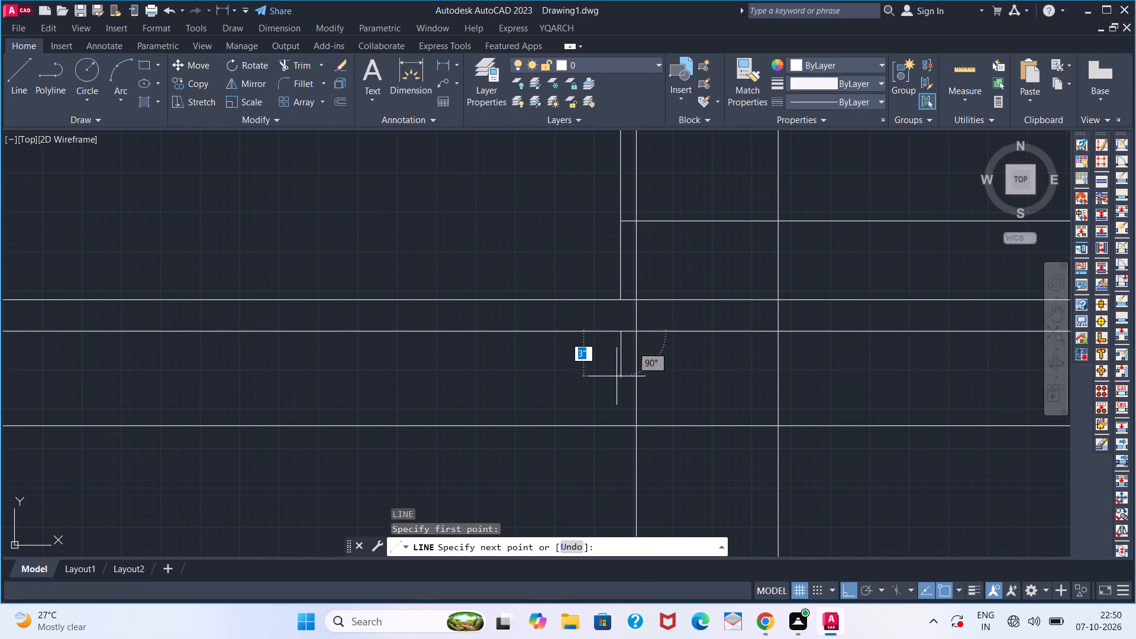
pyautogui.click(635, 431)
pyautogui.press('space')
pyautogui.scroll(-2, 632, 415)
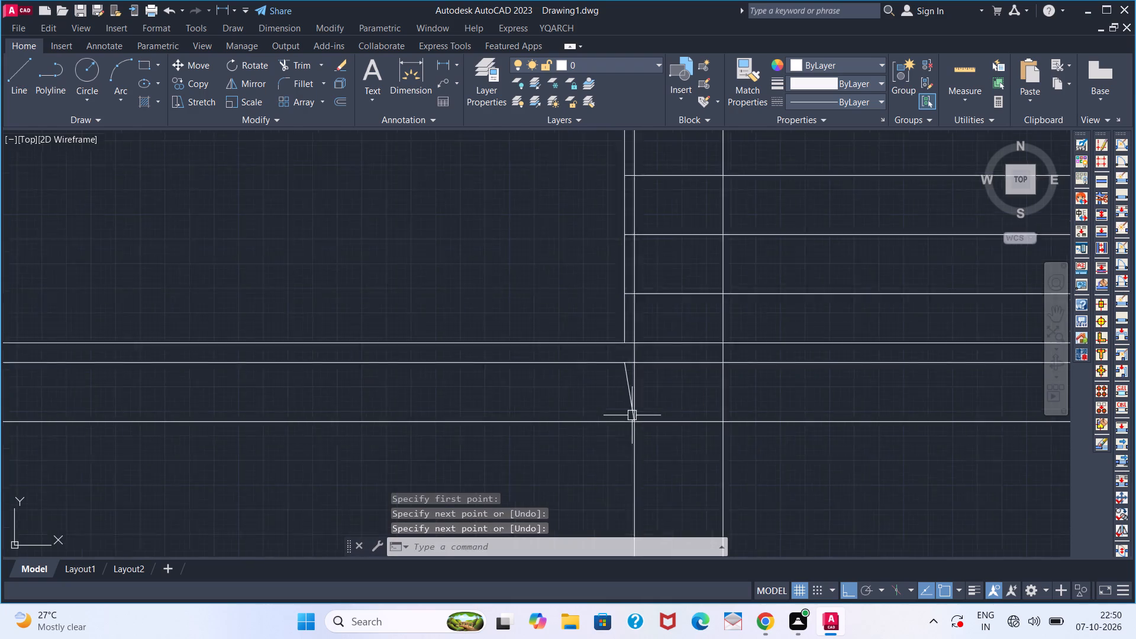
pyautogui.scroll(-2, 632, 415)
pyautogui.scroll(-1, 587, 394)
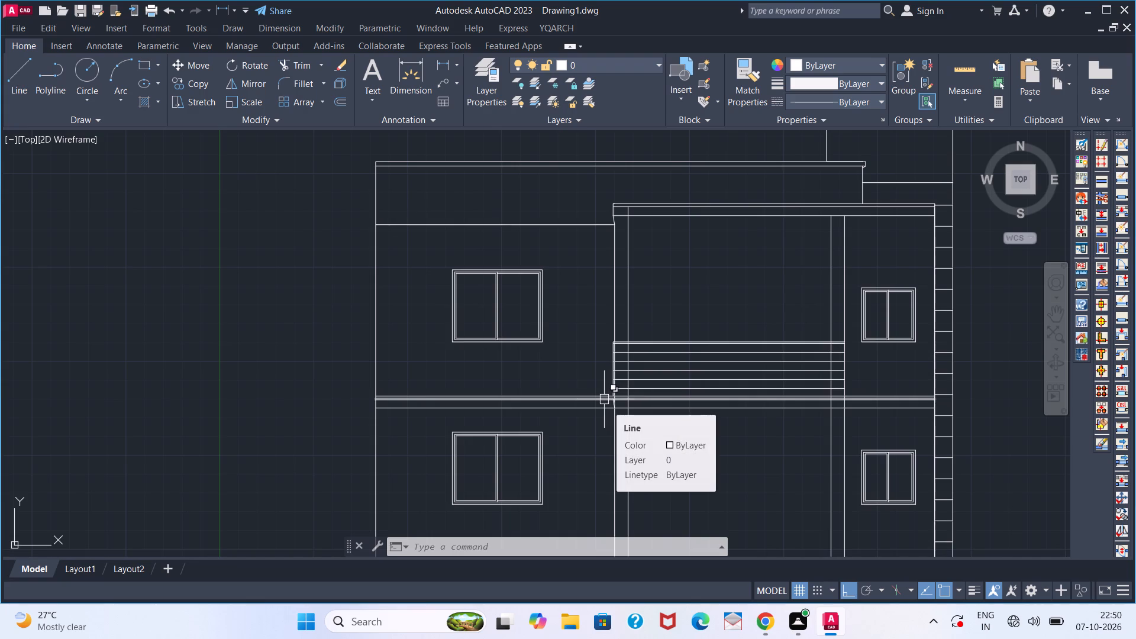
# Trim the three floor lines across the wall with the large windows, and the outer column edge between the lower two floor lines.
pyautogui.scroll(2, 606, 399)
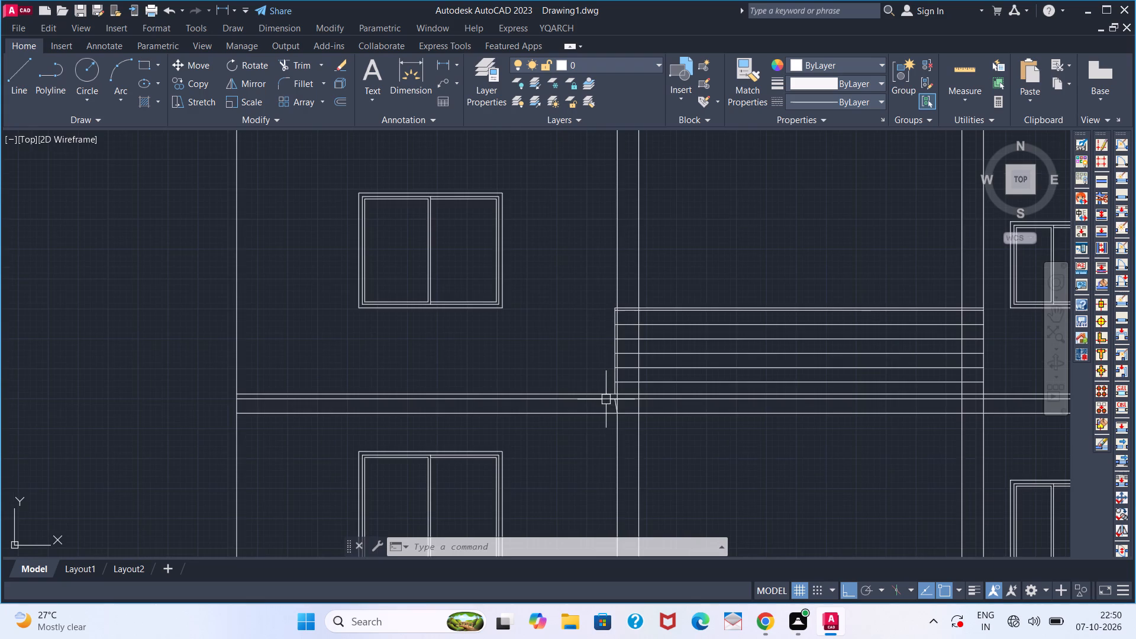
pyautogui.write('TR')
pyautogui.press('space')
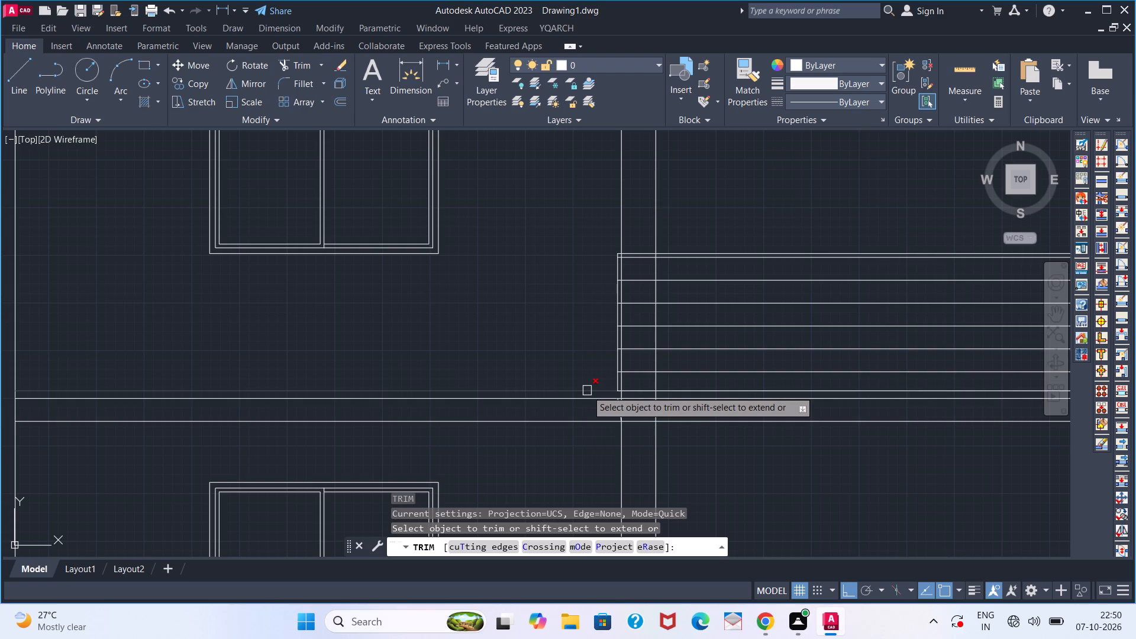
pyautogui.click(587, 390)
pyautogui.click(583, 399)
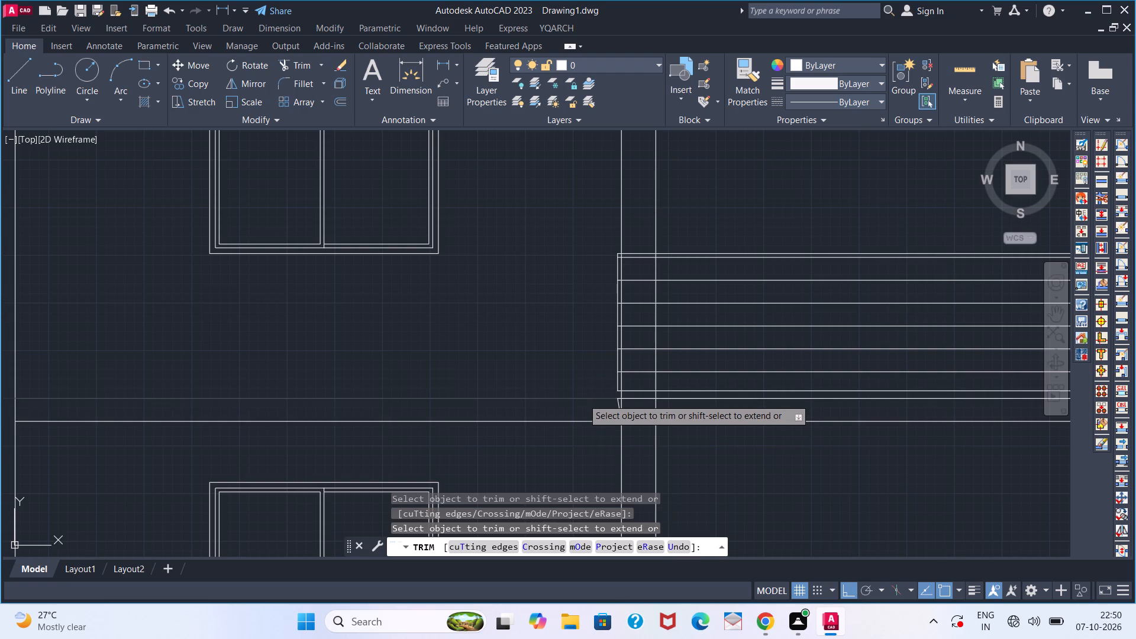
pyautogui.scroll(3, 627, 412)
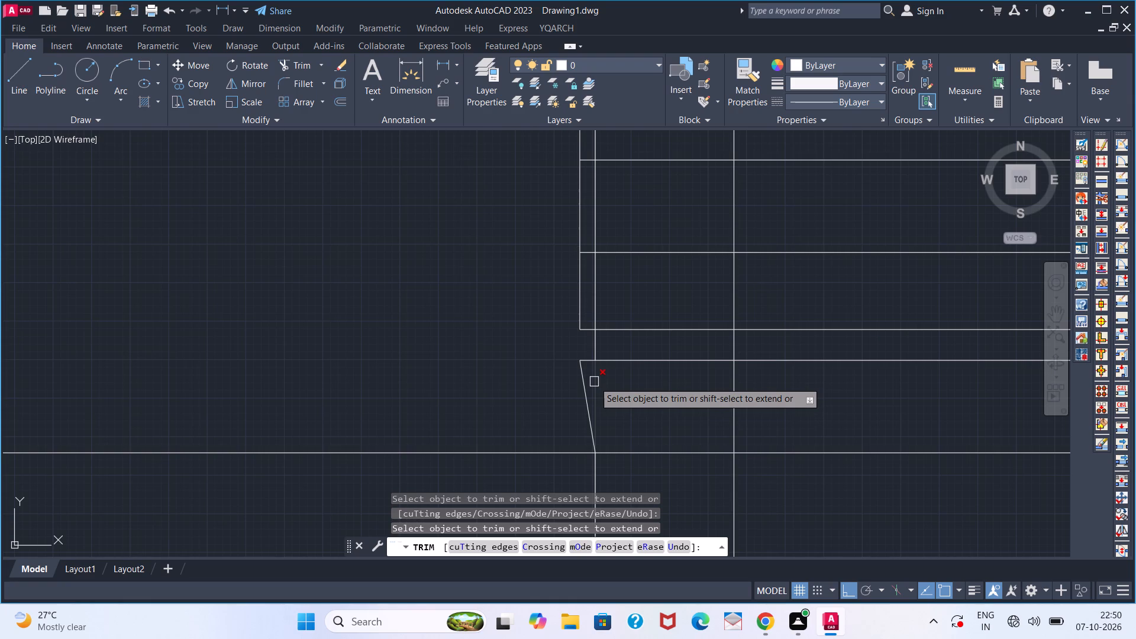
pyautogui.click(594, 382)
pyautogui.click(531, 450)
pyautogui.scroll(-4, 532, 449)
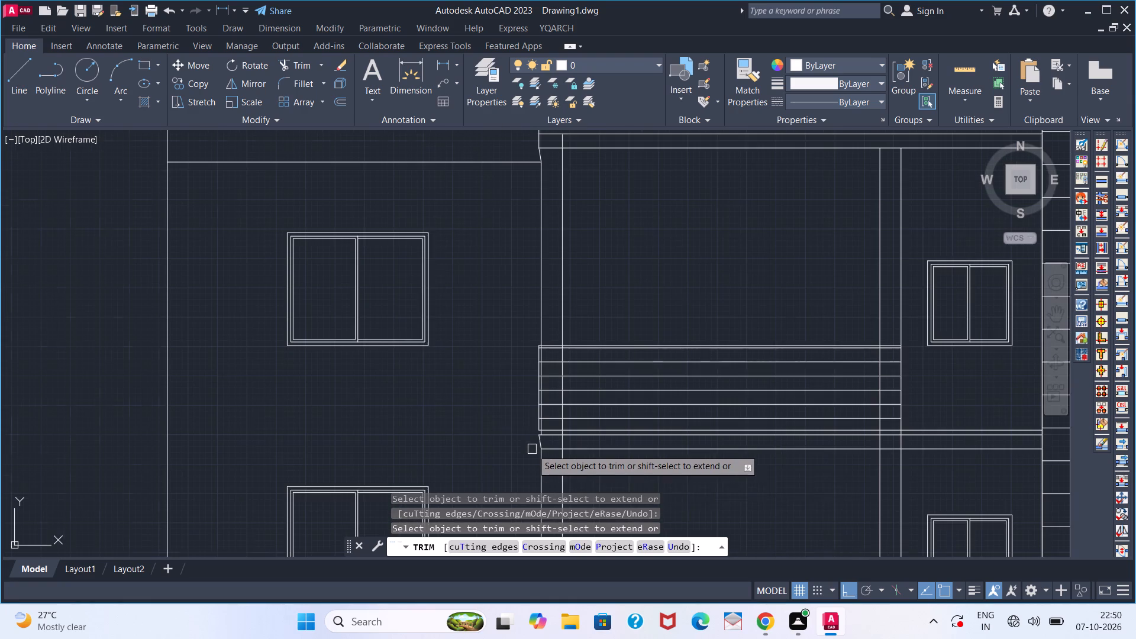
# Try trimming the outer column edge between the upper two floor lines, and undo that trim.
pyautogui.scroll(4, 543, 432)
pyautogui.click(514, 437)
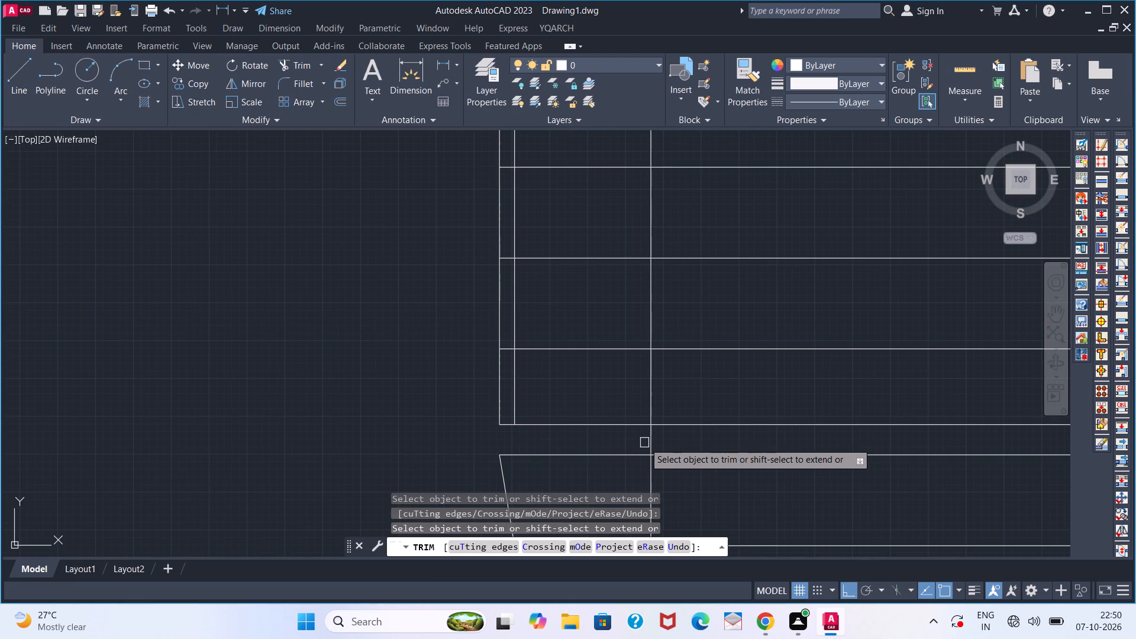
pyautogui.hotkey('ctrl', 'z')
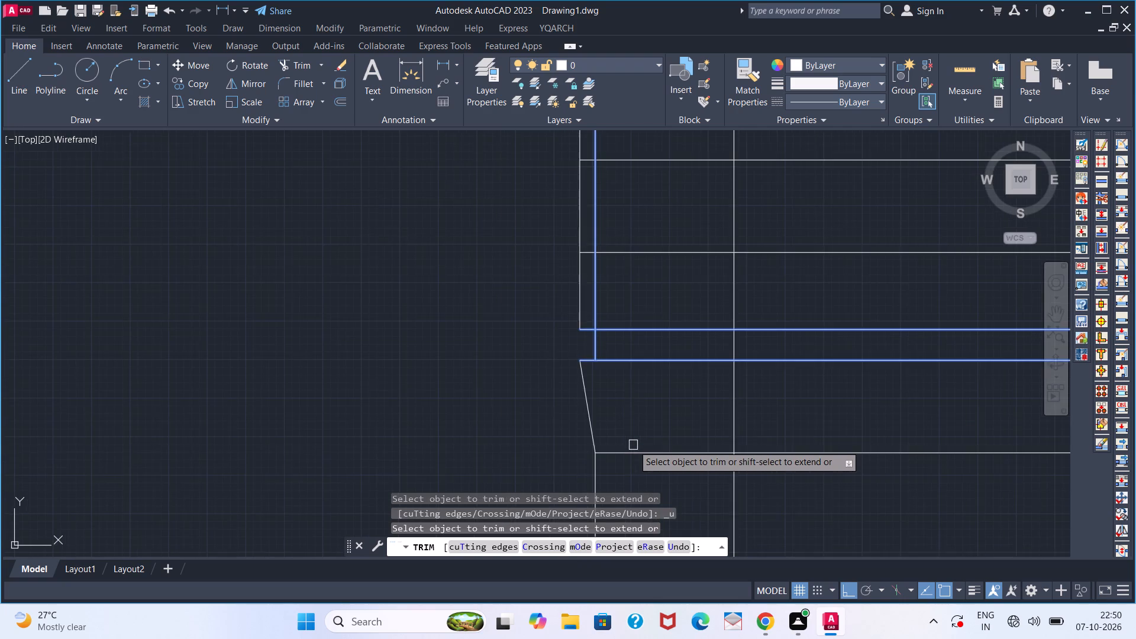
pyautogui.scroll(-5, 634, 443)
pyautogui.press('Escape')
# Examine the whole elevation together with the floor plan below it.
pyautogui.scroll(-4, 635, 443)
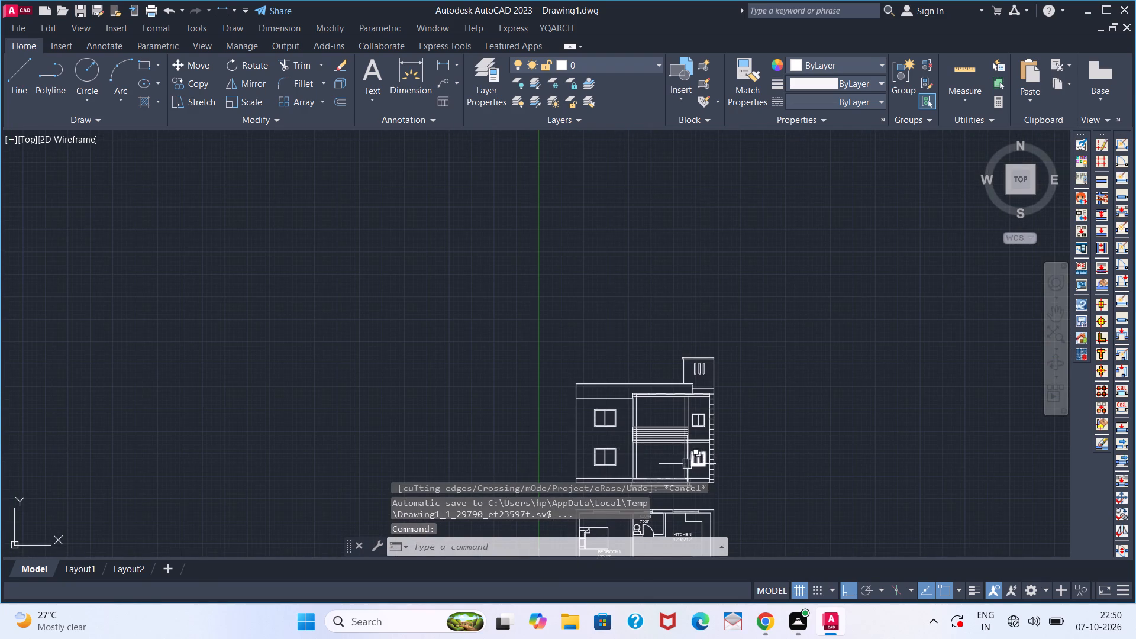
pyautogui.scroll(3, 664, 457)
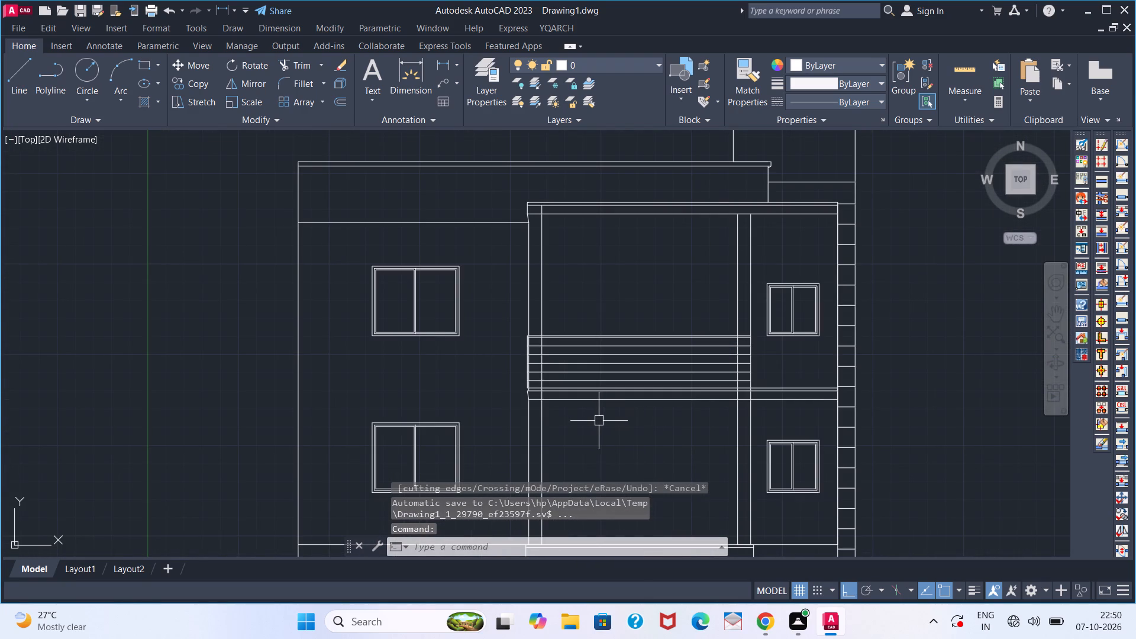
pyautogui.scroll(-1, 606, 422)
pyautogui.moveTo(612, 424); pyautogui.dragTo(675, 369, button='middle')
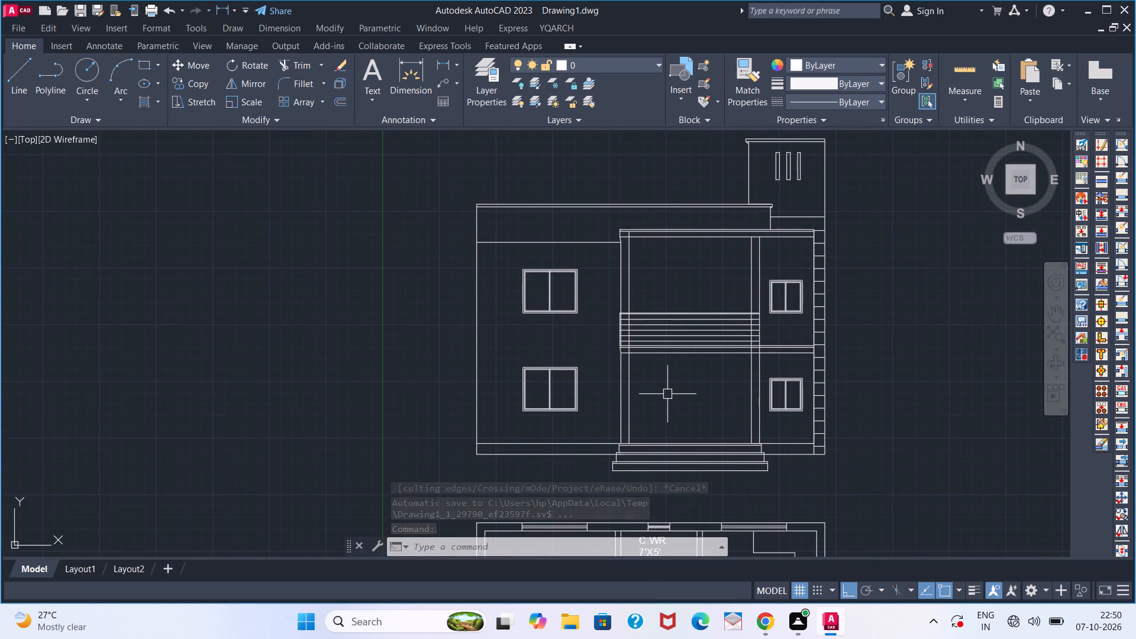
pyautogui.scroll(-1, 667, 395)
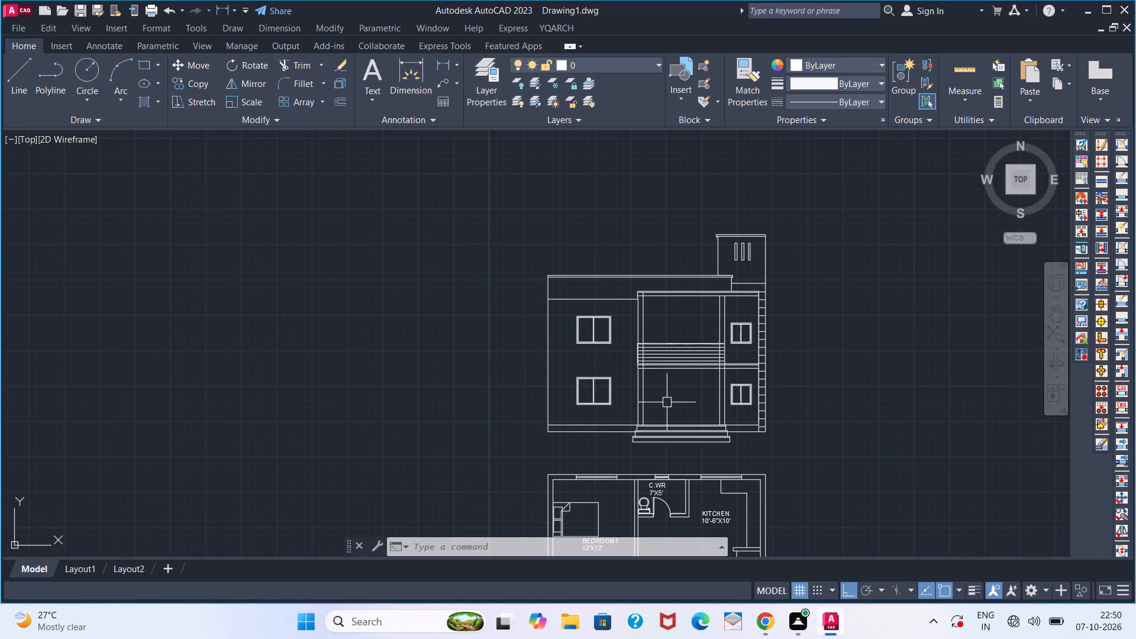
pyautogui.scroll(-1, 666, 402)
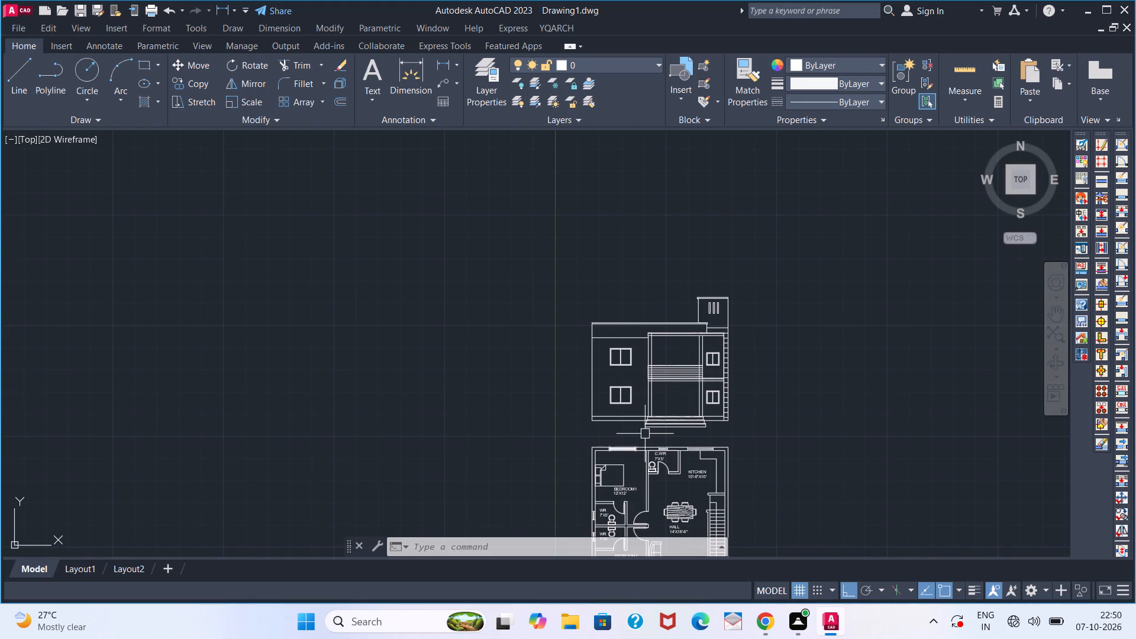
pyautogui.scroll(-1, 645, 434)
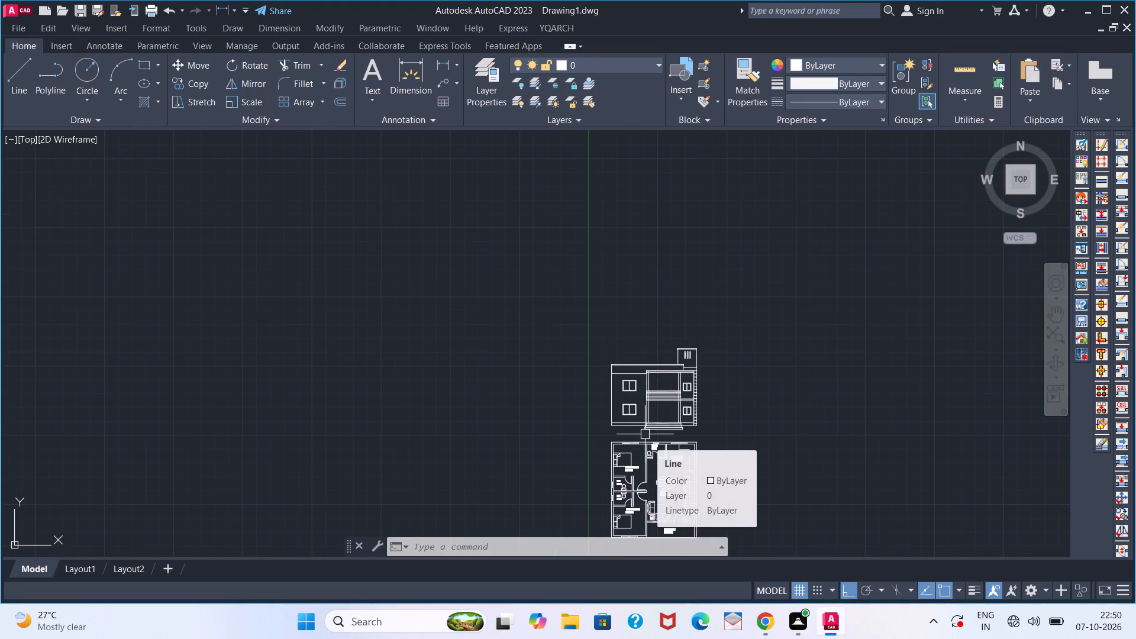
pyautogui.scroll(1, 645, 434)
pyautogui.scroll(-1, 645, 434)
pyautogui.moveTo(647, 434); pyautogui.dragTo(743, 353, button='middle')
pyautogui.scroll(1, 743, 360)
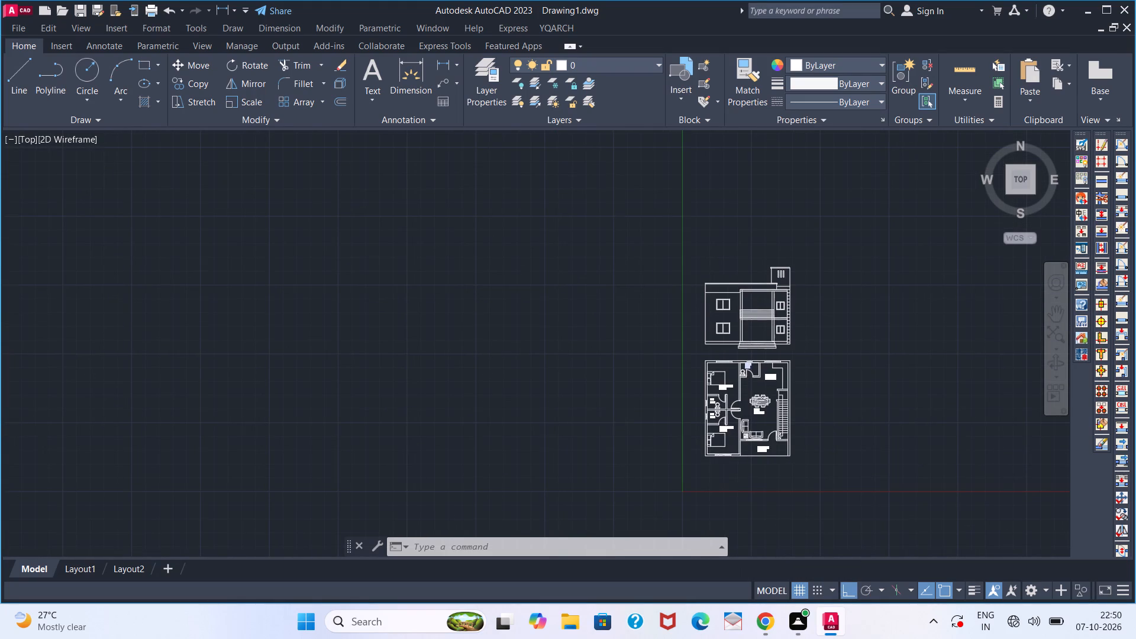
pyautogui.scroll(1, 743, 365)
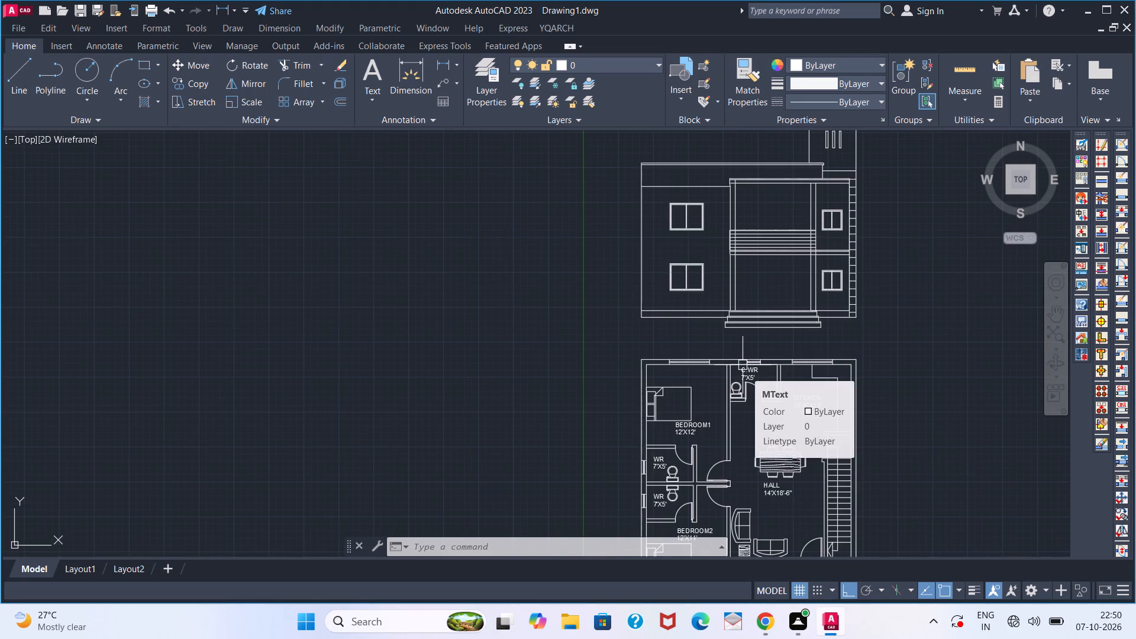
pyautogui.scroll(-1, 743, 366)
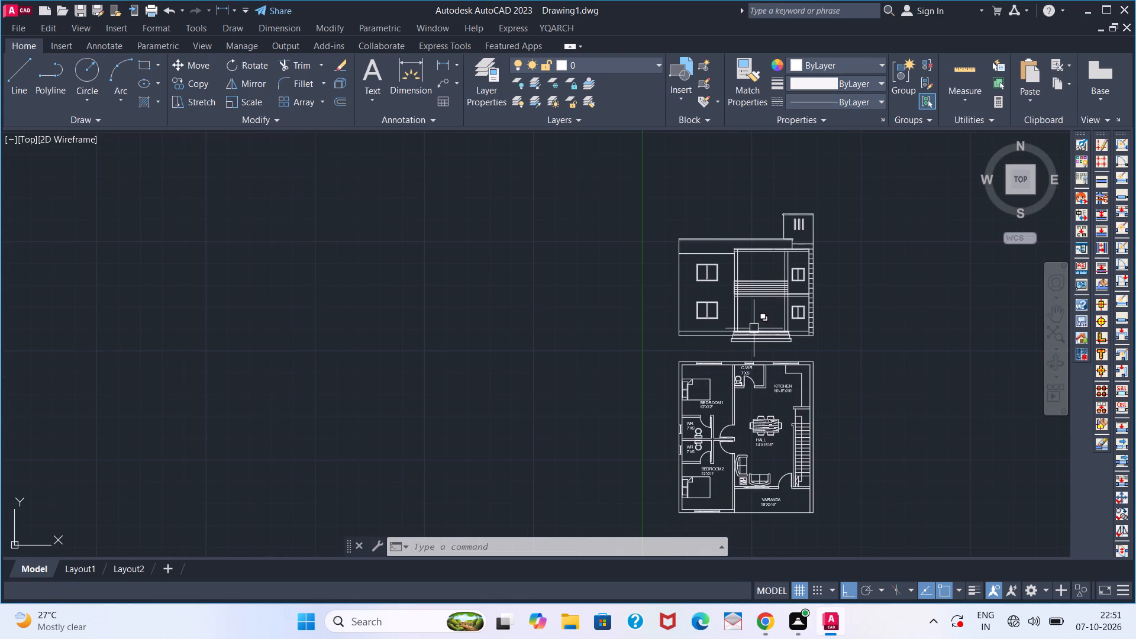
pyautogui.scroll(2, 754, 328)
pyautogui.moveTo(754, 314); pyautogui.dragTo(752, 318, button='middle')
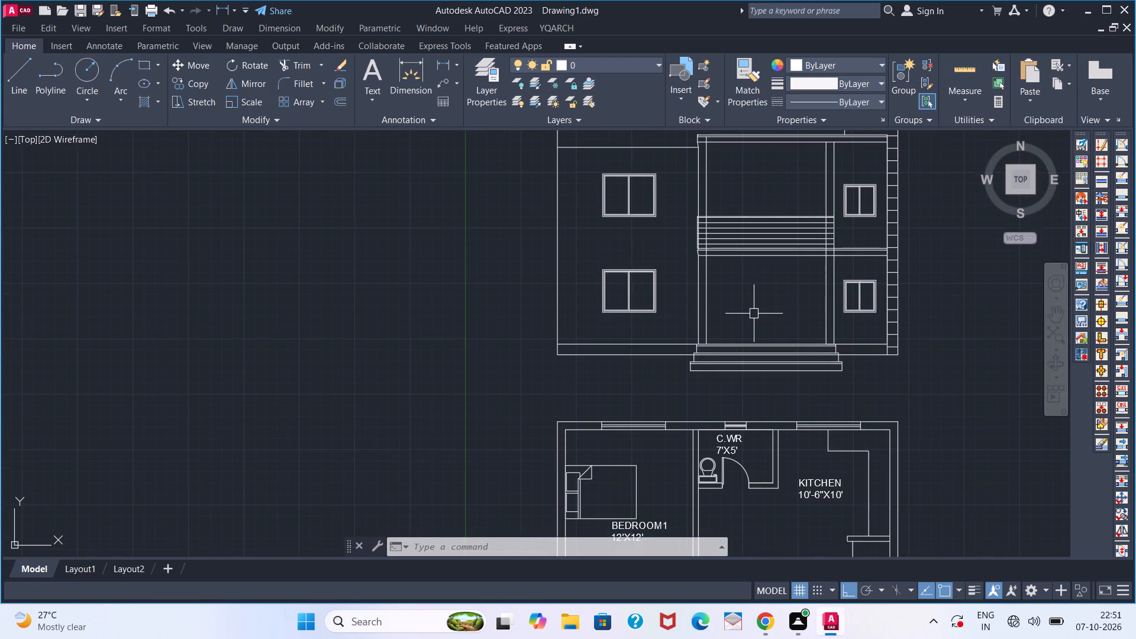
pyautogui.moveTo(752, 318); pyautogui.dragTo(746, 353, button='middle')
pyautogui.middleClick(746, 353)
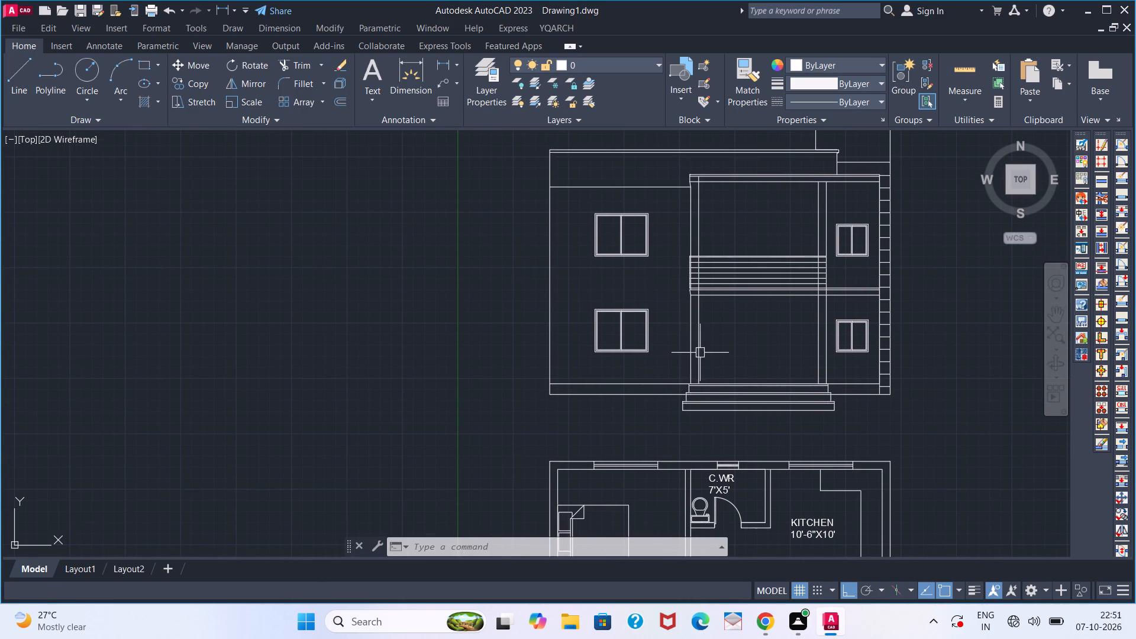
# Insert the imperial Door Elevation block on the ground floor line between the two columns, above the entrance steps.
pyautogui.hotkey('ctrl', '2')
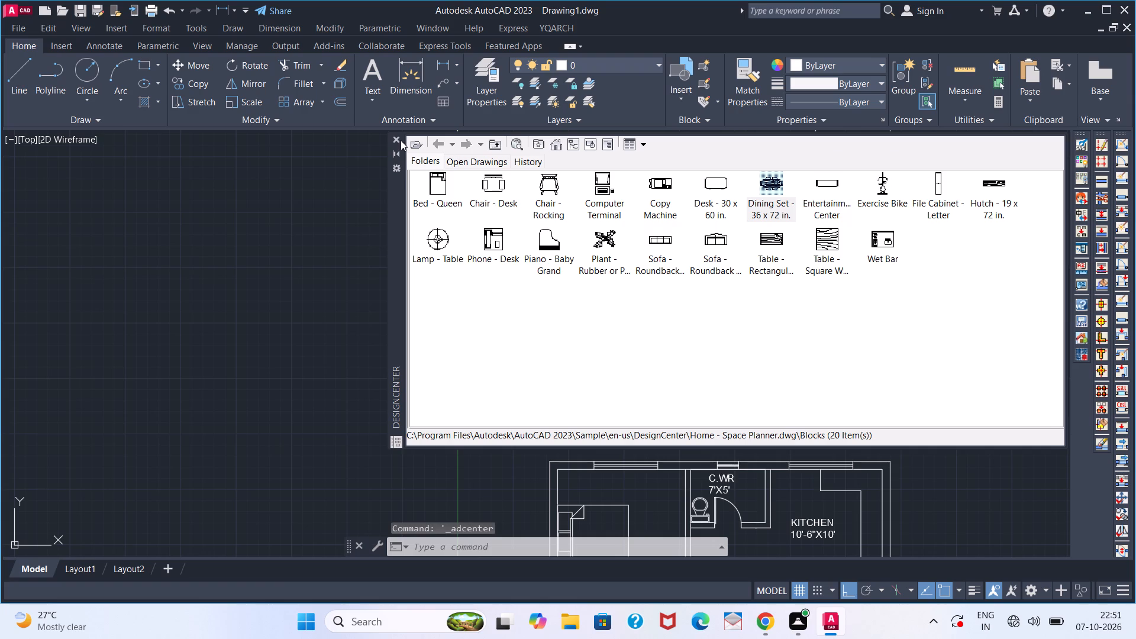
pyautogui.click(398, 137)
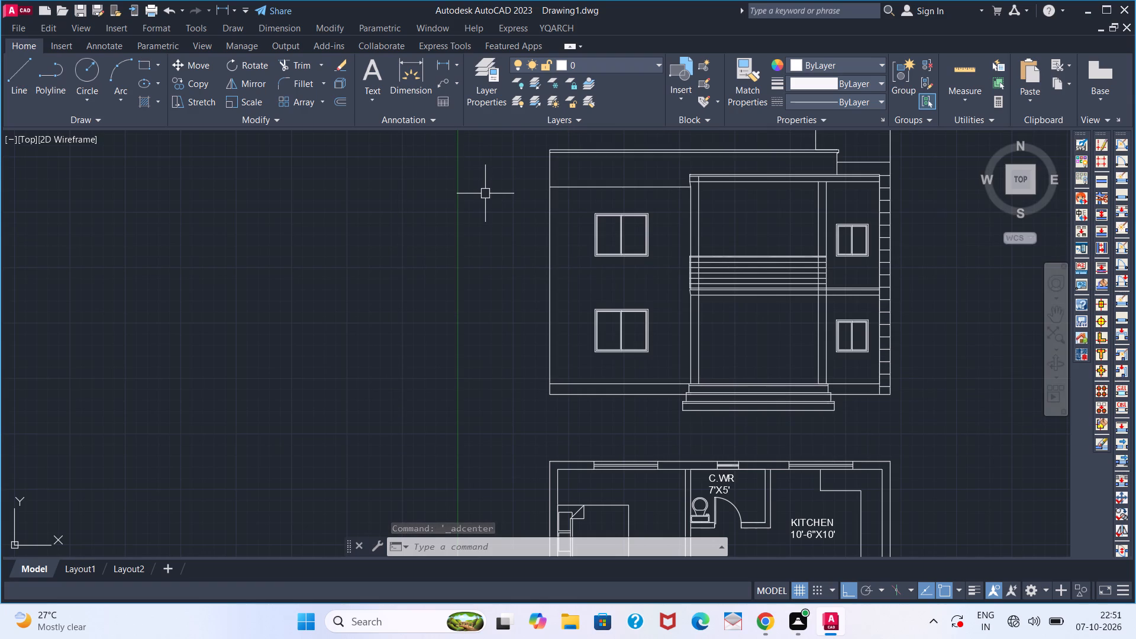
pyautogui.hotkey('ctrl', '3')
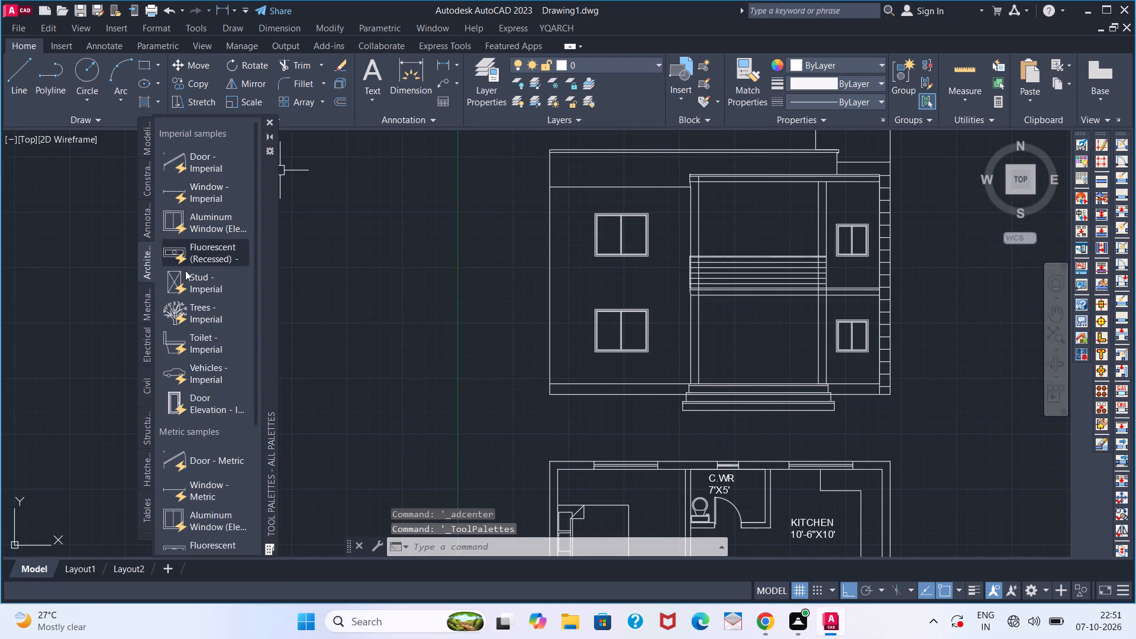
pyautogui.click(198, 401)
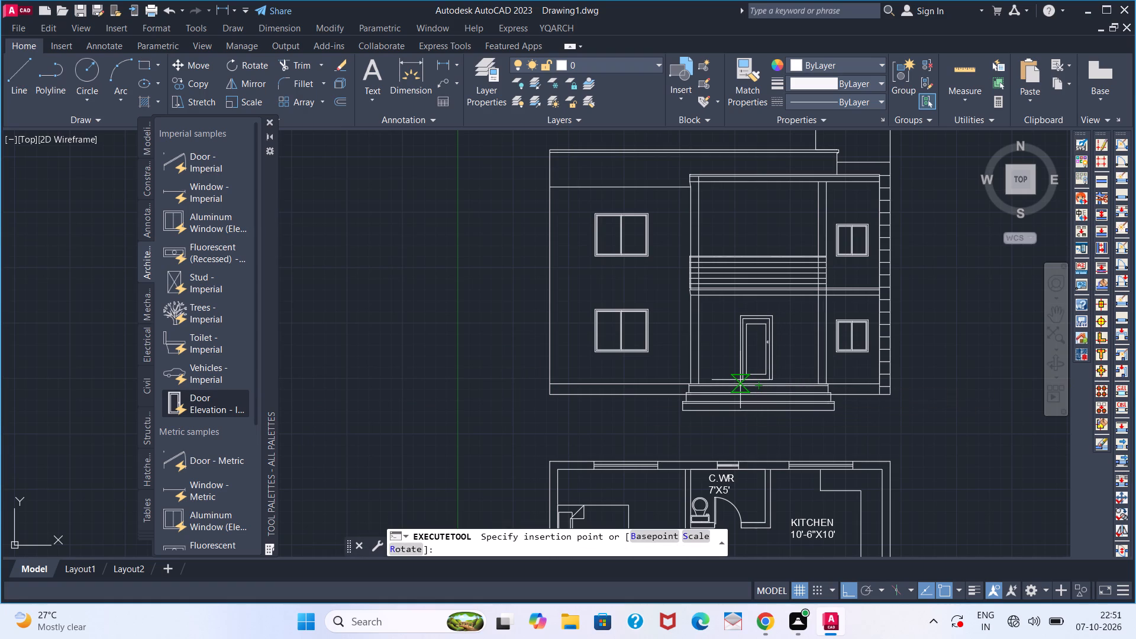
pyautogui.click(740, 380)
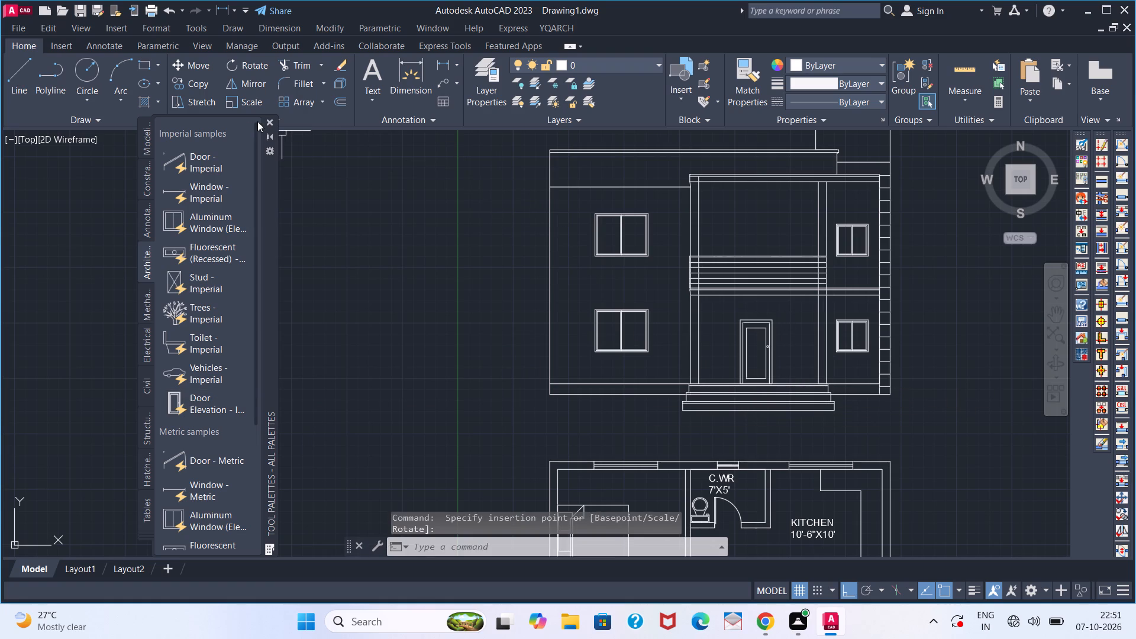
pyautogui.click(267, 121)
# Copy the ground-floor door straight up so its base sits on the upper floor line behind the railing.
pyautogui.scroll(2, 770, 347)
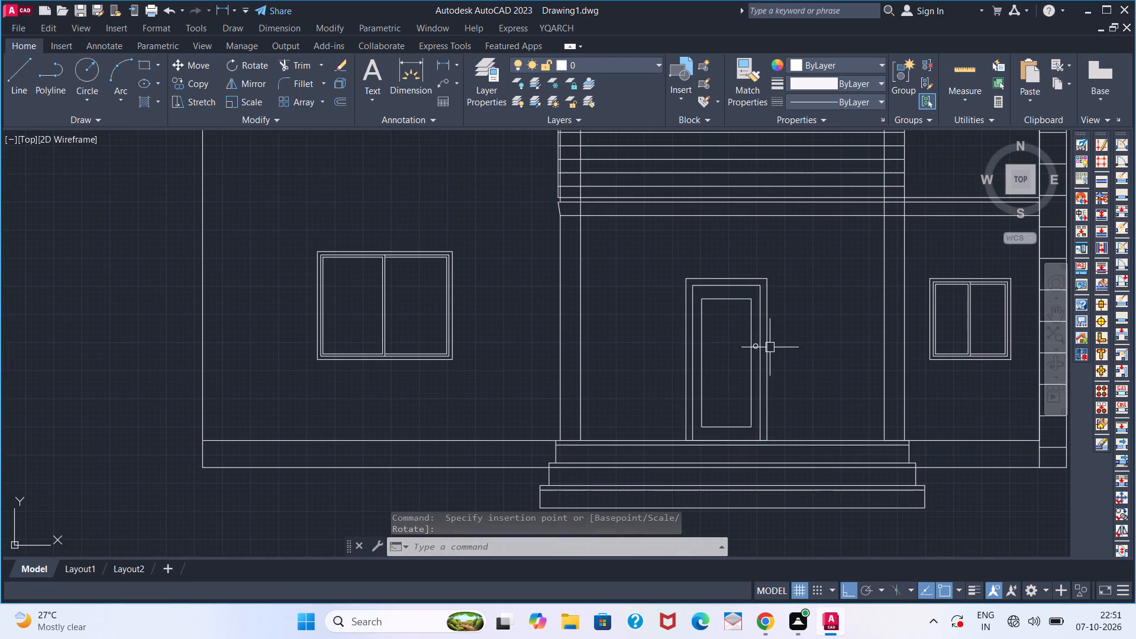
pyautogui.click(767, 348)
pyautogui.write('CO')
pyautogui.press('Return')
pyautogui.click(776, 444)
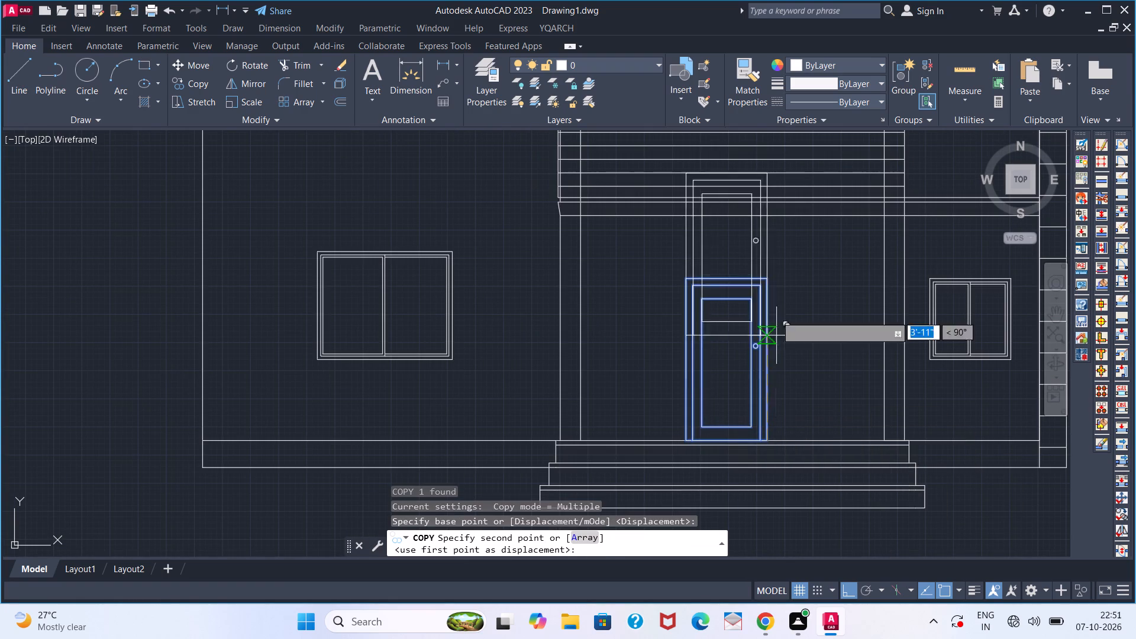
pyautogui.scroll(3, 776, 193)
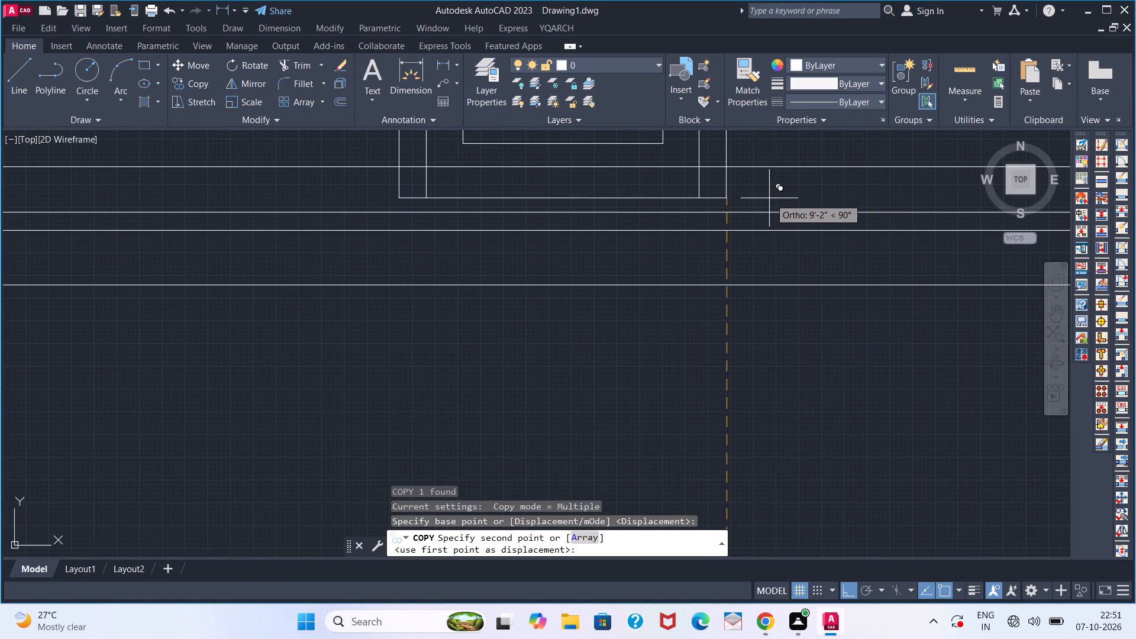
pyautogui.click(727, 211)
pyautogui.scroll(-2, 735, 220)
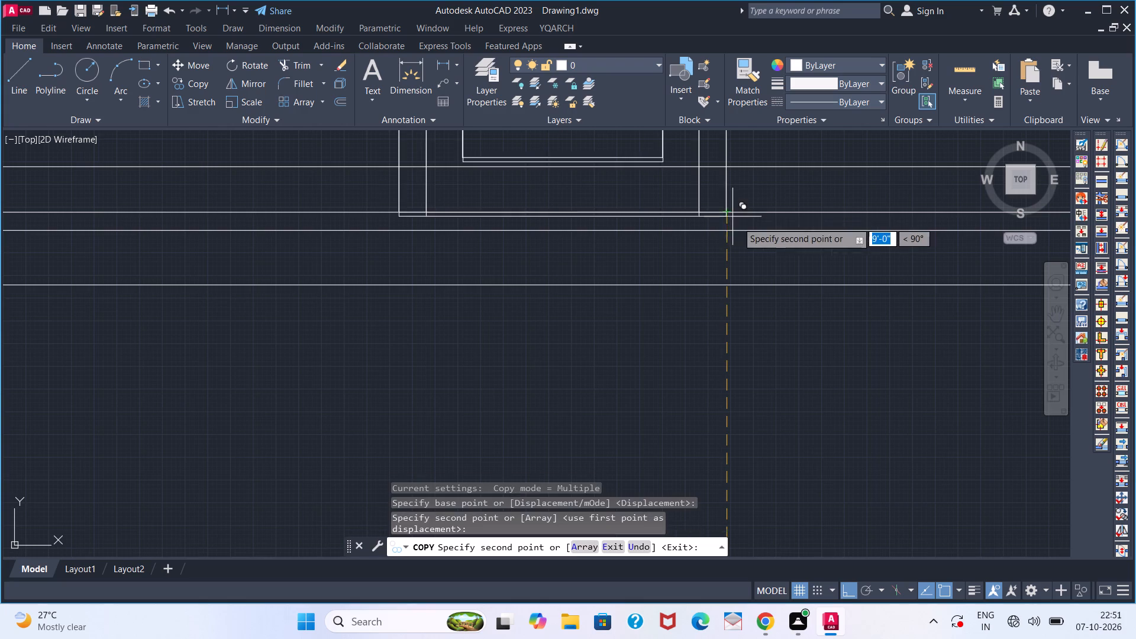
pyautogui.scroll(-2, 744, 229)
pyautogui.press('Escape')
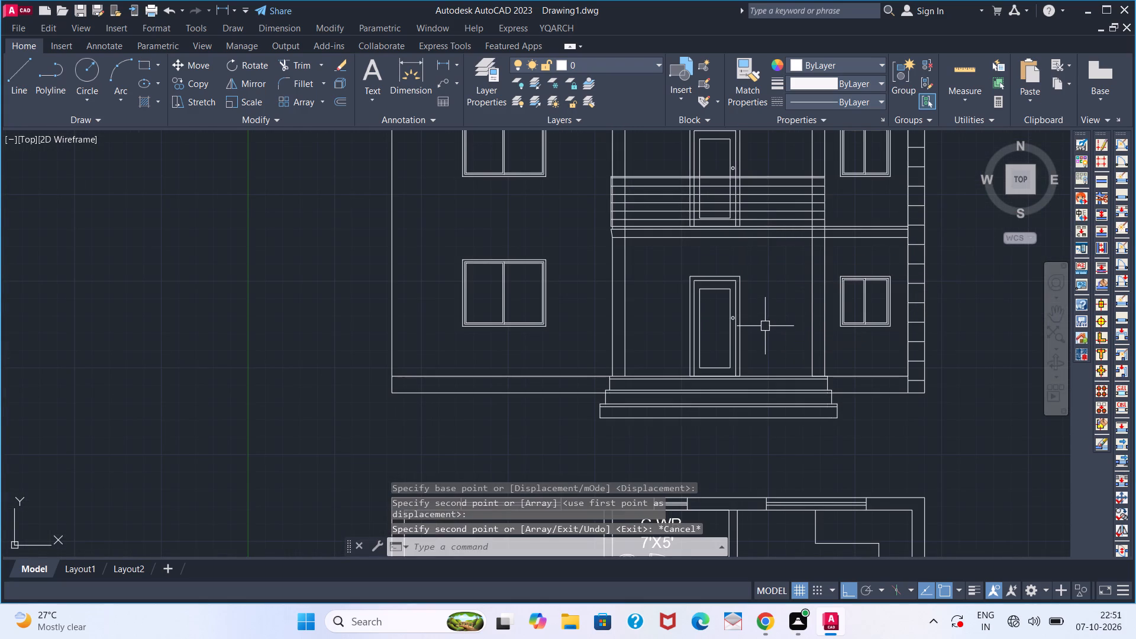
# Stretch the ground-floor door upward so its top is level with the top of the large window.
pyautogui.scroll(3, 735, 318)
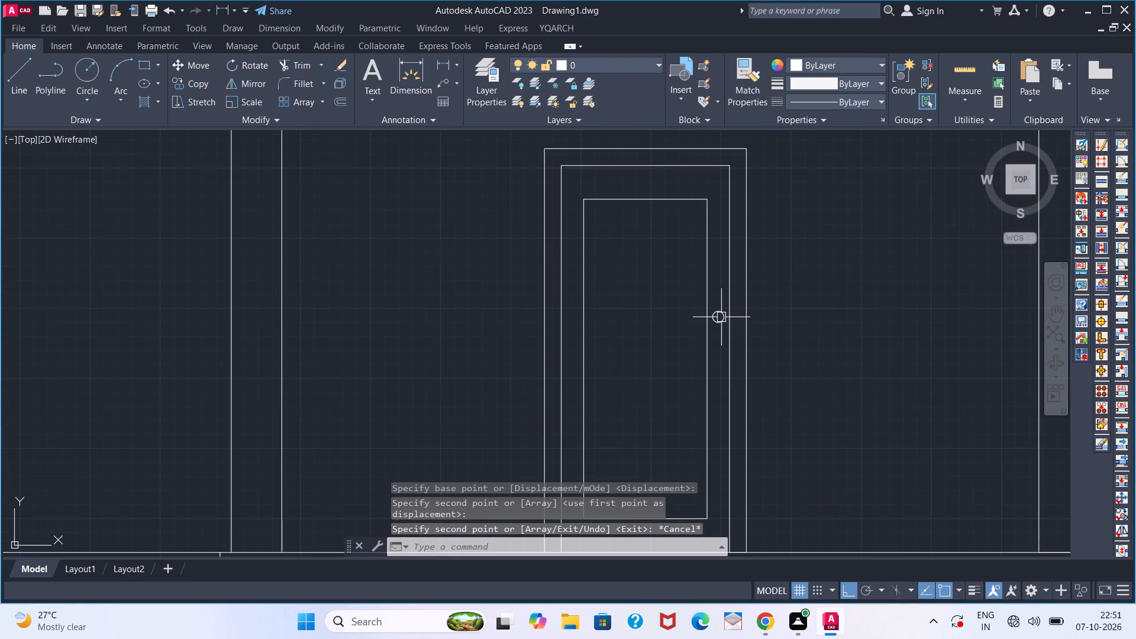
pyautogui.click(719, 317)
pyautogui.scroll(-2, 582, 275)
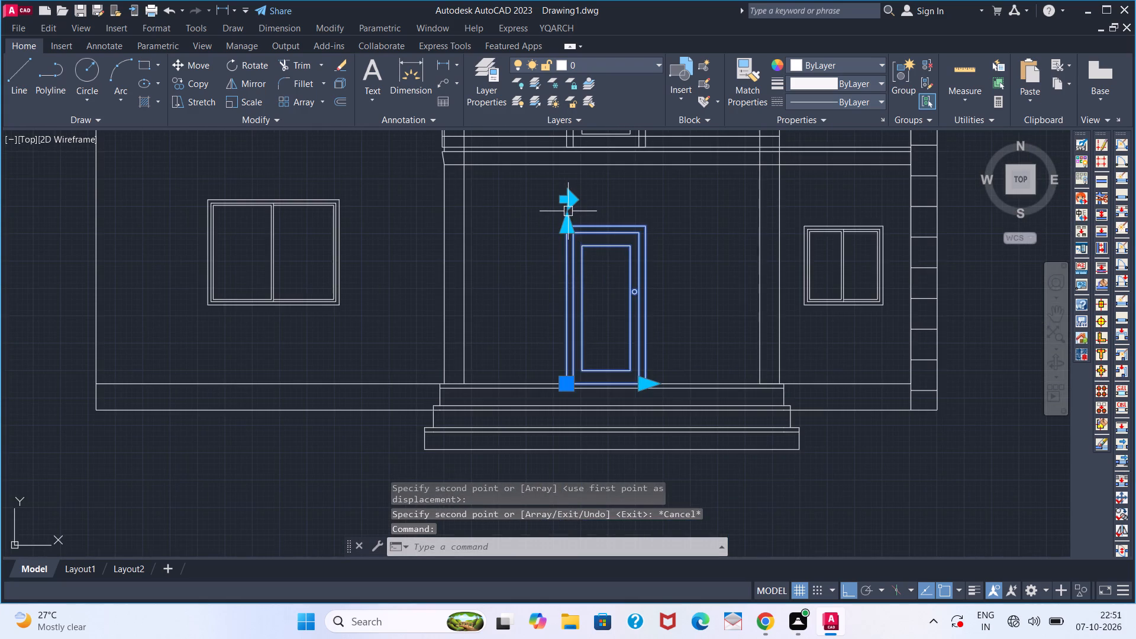
pyautogui.scroll(1, 568, 211)
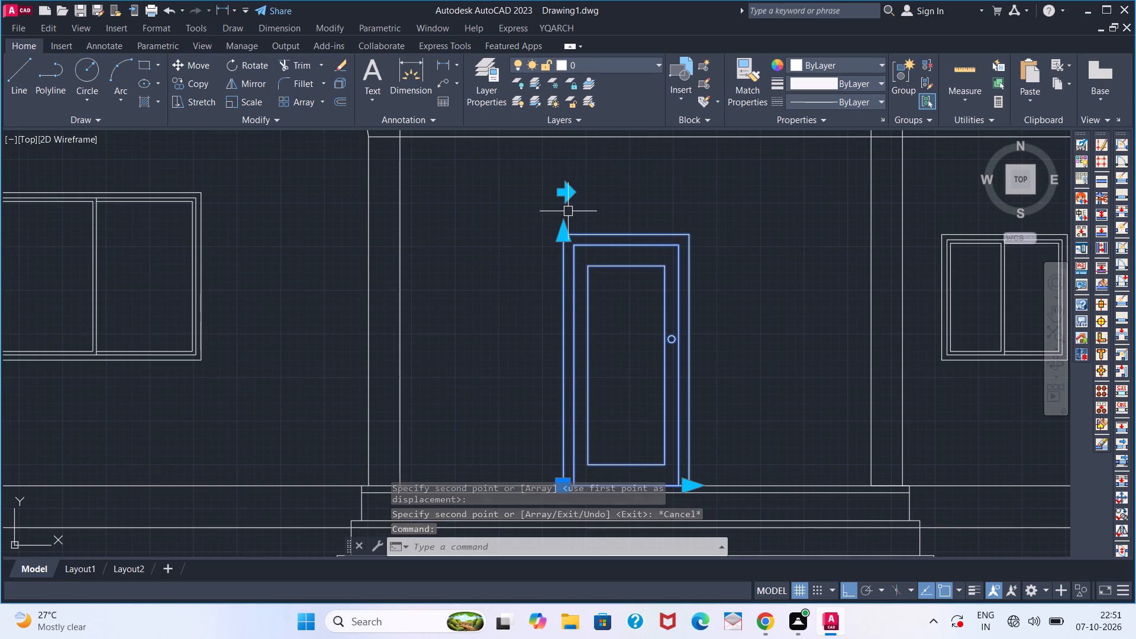
pyautogui.click(566, 228)
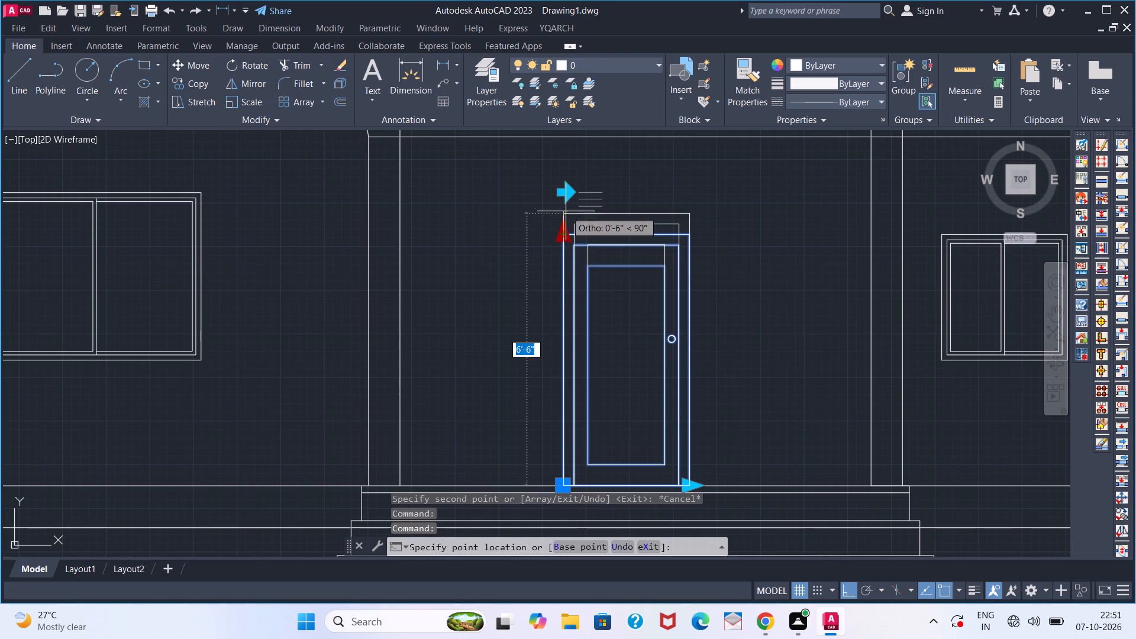
pyautogui.click(566, 200)
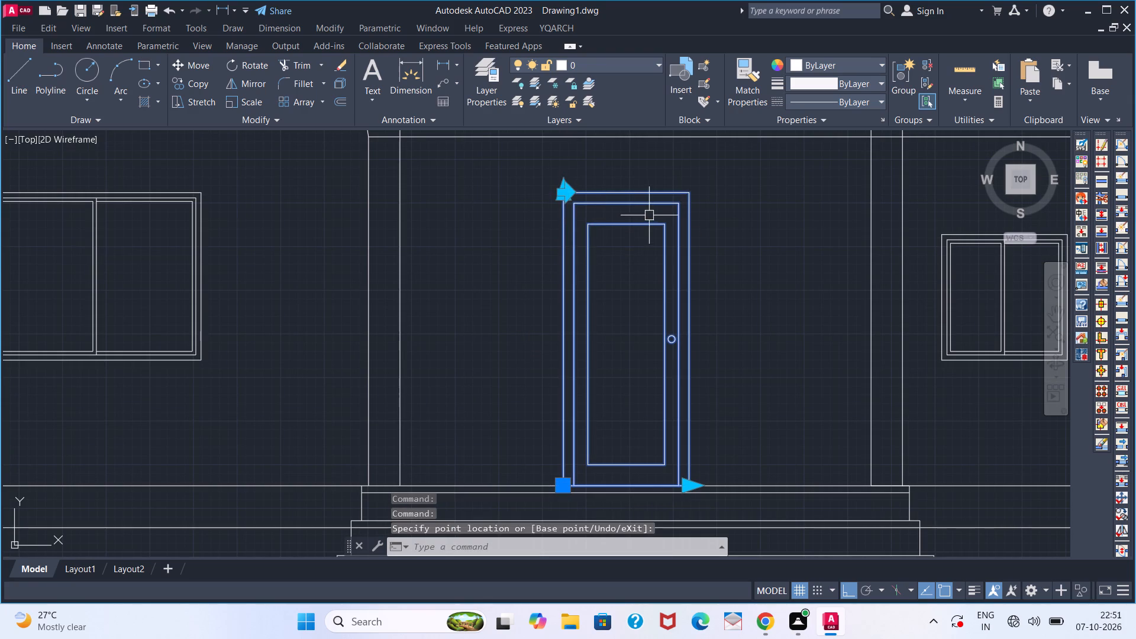
# Stretch the upper-floor door upward so its top is level with the top of the large upper window.
pyautogui.scroll(-1, 649, 215)
pyautogui.moveTo(719, 217); pyautogui.dragTo(688, 388, button='middle')
pyautogui.click(564, 160)
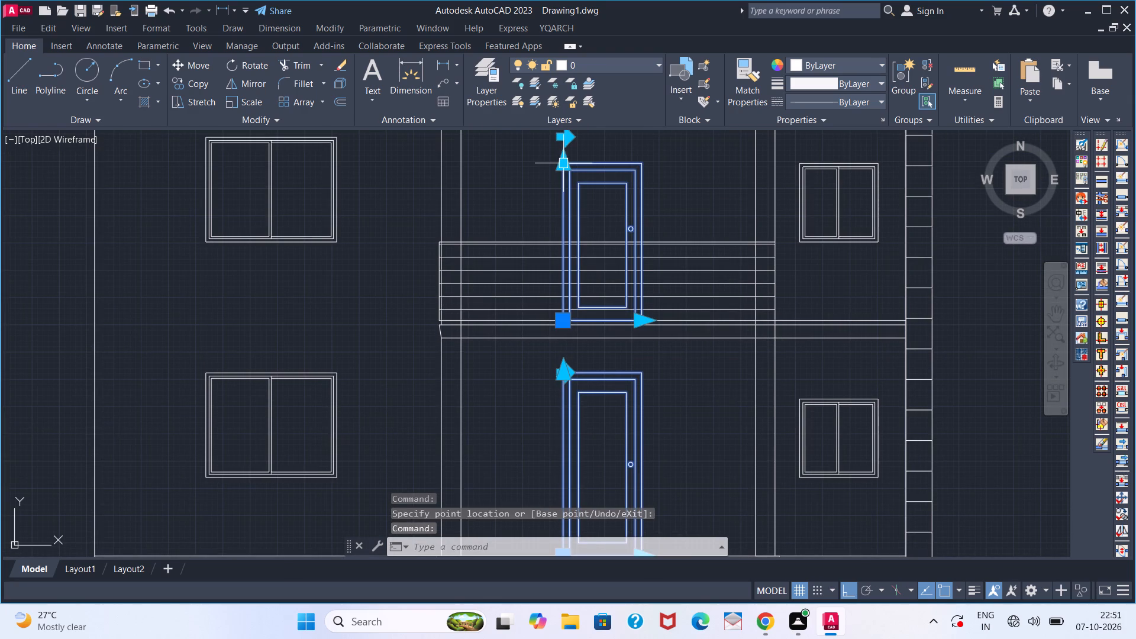
pyautogui.scroll(1, 561, 160)
pyautogui.click(561, 160)
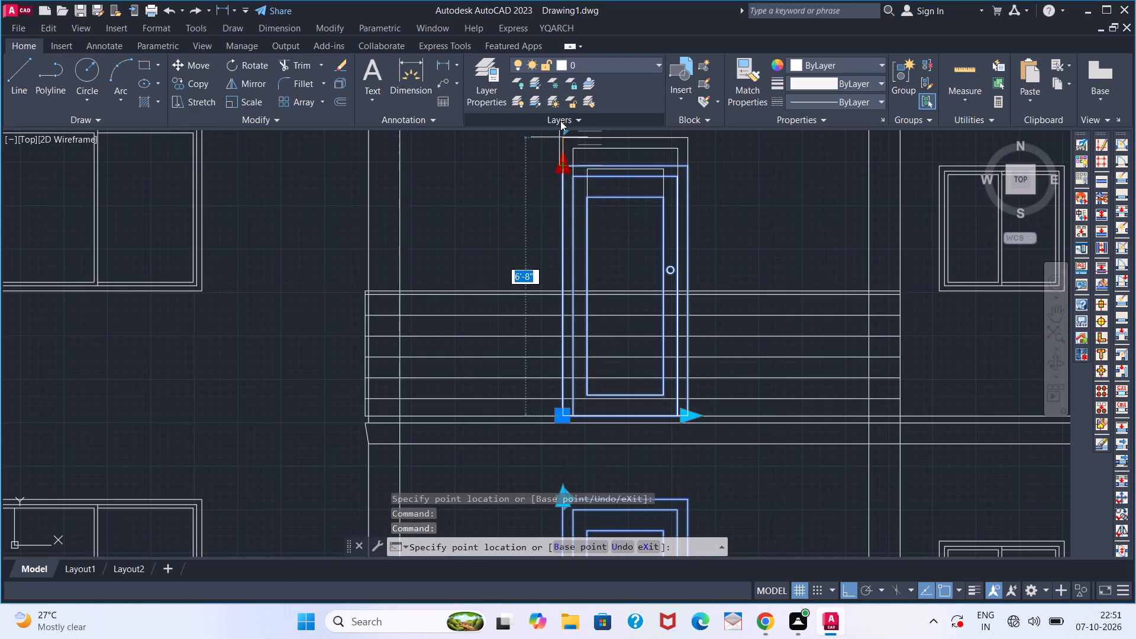
pyautogui.moveTo(559, 149); pyautogui.dragTo(559, 263, button='middle')
pyautogui.click(562, 231)
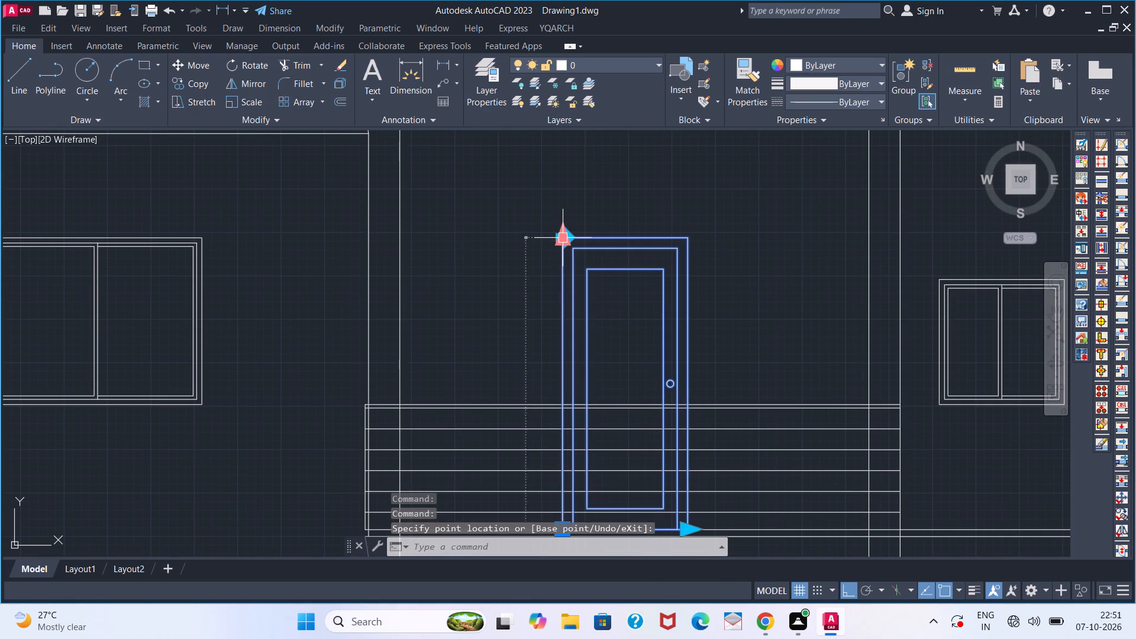
pyautogui.press('Escape')
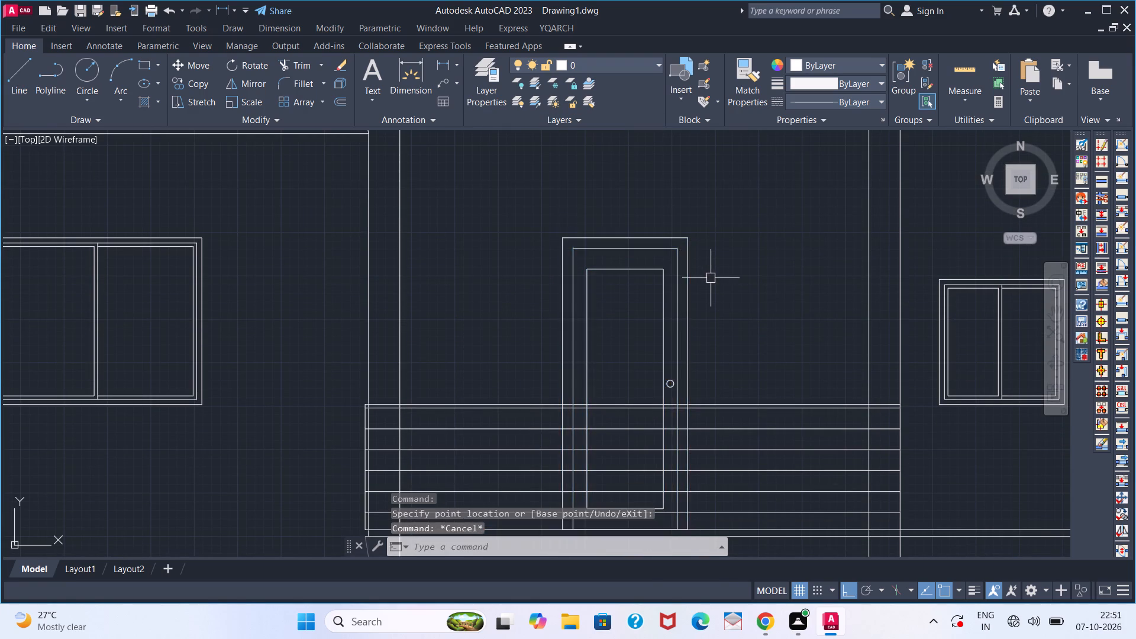
# Examine the whole elevation with both doors together with the floor plan below it.
pyautogui.scroll(-2, 714, 282)
pyautogui.scroll(-1, 733, 476)
pyautogui.moveTo(734, 476); pyautogui.dragTo(772, 362, button='middle')
pyautogui.middleClick(772, 362)
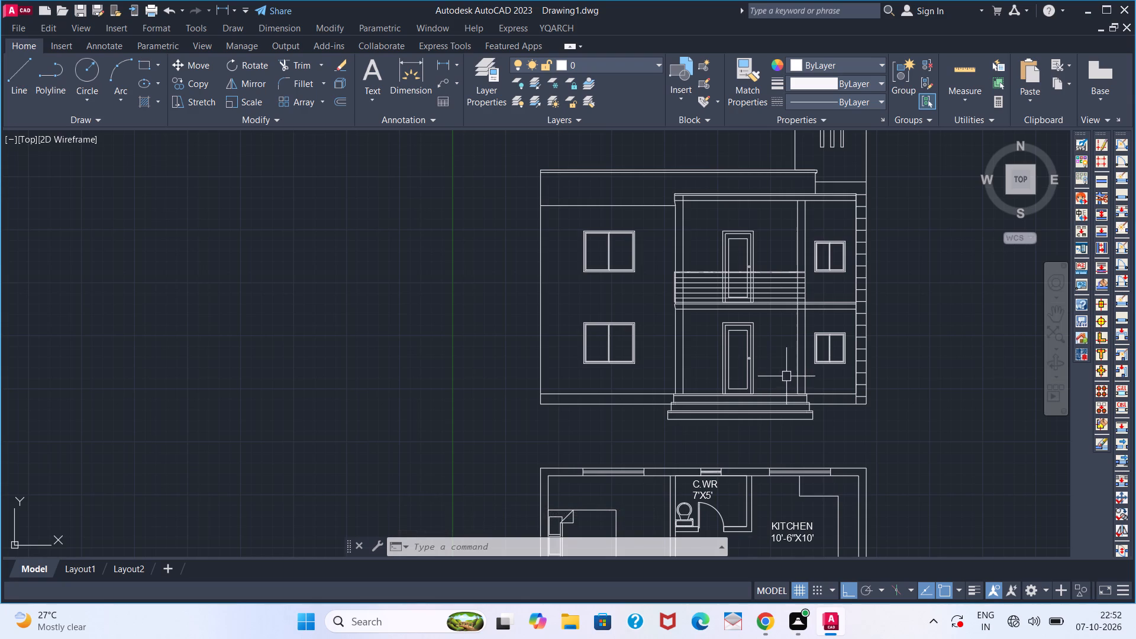
pyautogui.scroll(-1, 793, 377)
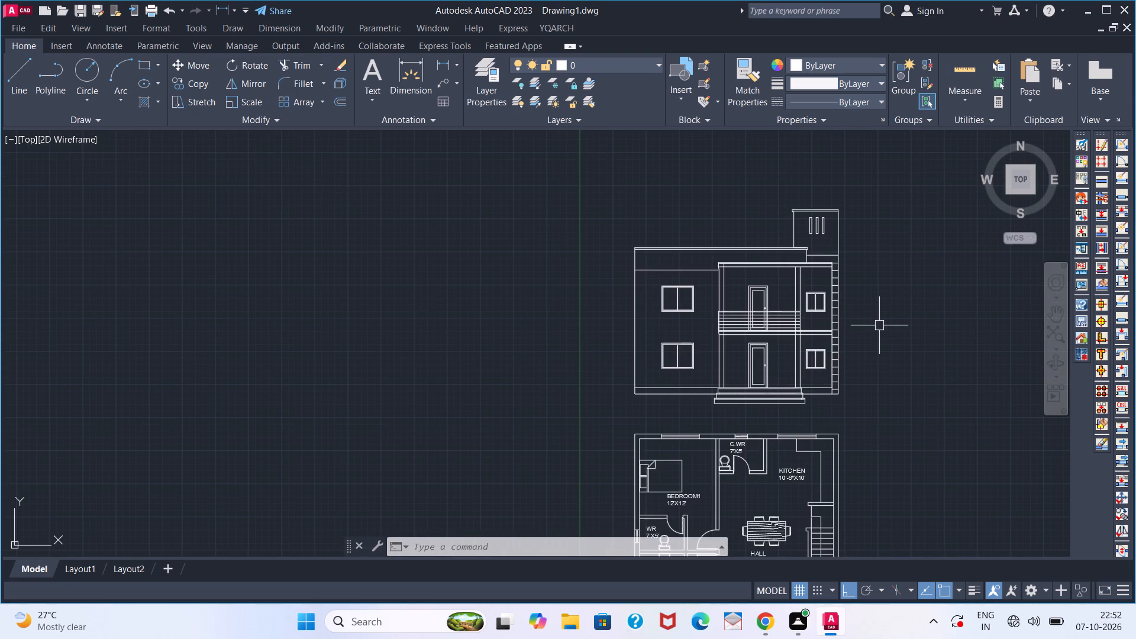
pyautogui.scroll(-1, 880, 329)
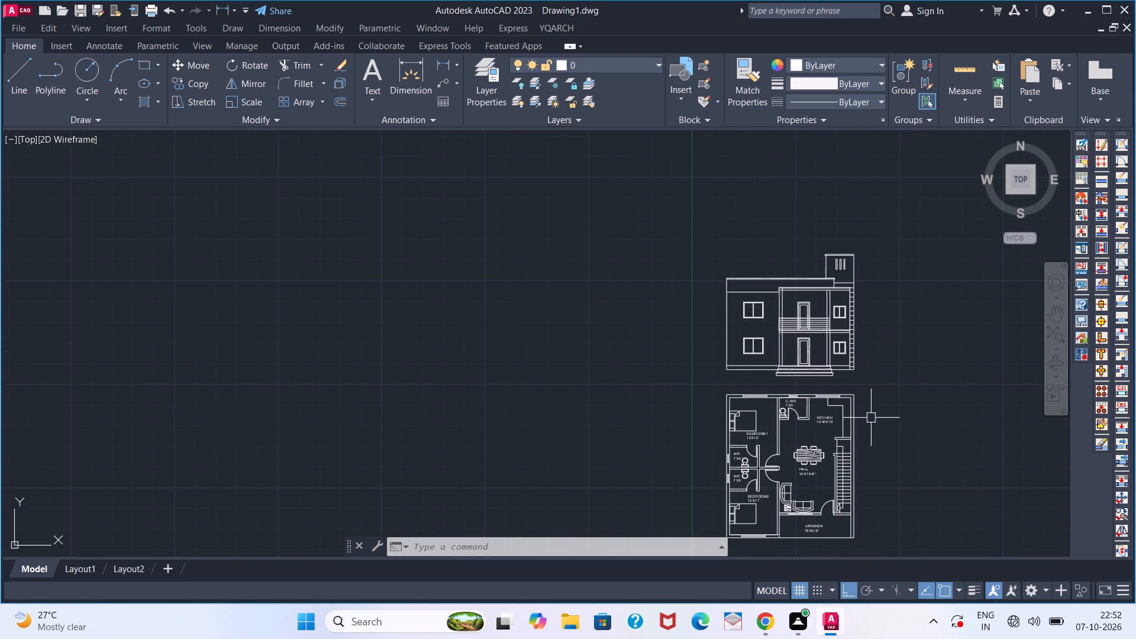
pyautogui.moveTo(891, 415); pyautogui.dragTo(1001, 336, button='middle')
pyautogui.middleClick(852, 375)
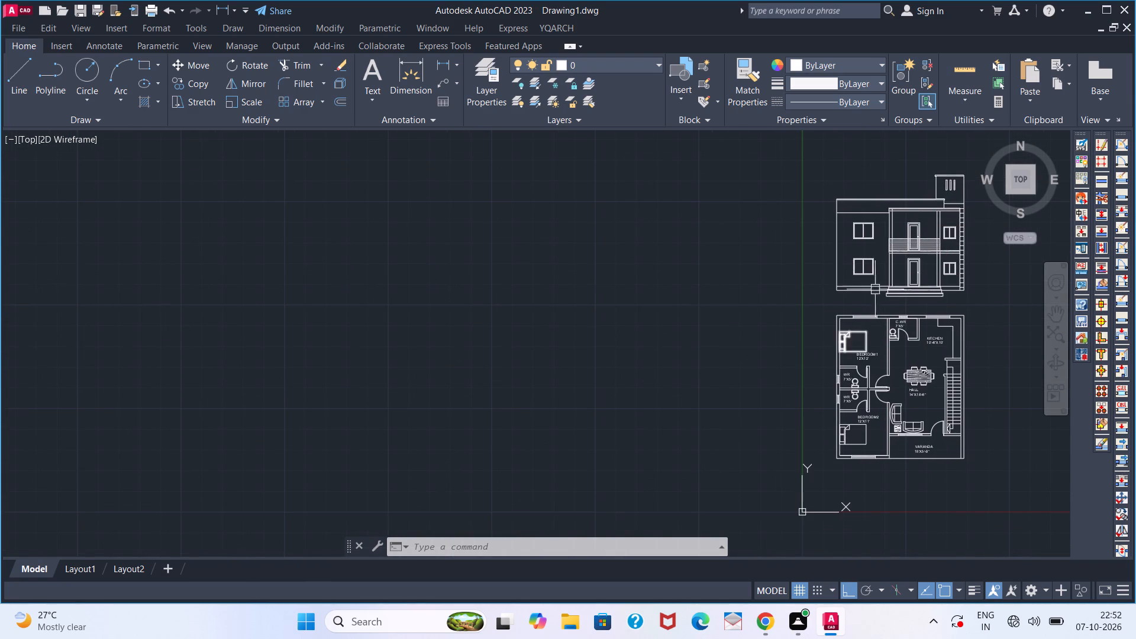
pyautogui.moveTo(885, 278); pyautogui.dragTo(819, 306, button='middle')
pyautogui.scroll(1, 819, 306)
pyautogui.scroll(-1, 820, 306)
pyautogui.scroll(1, 821, 306)
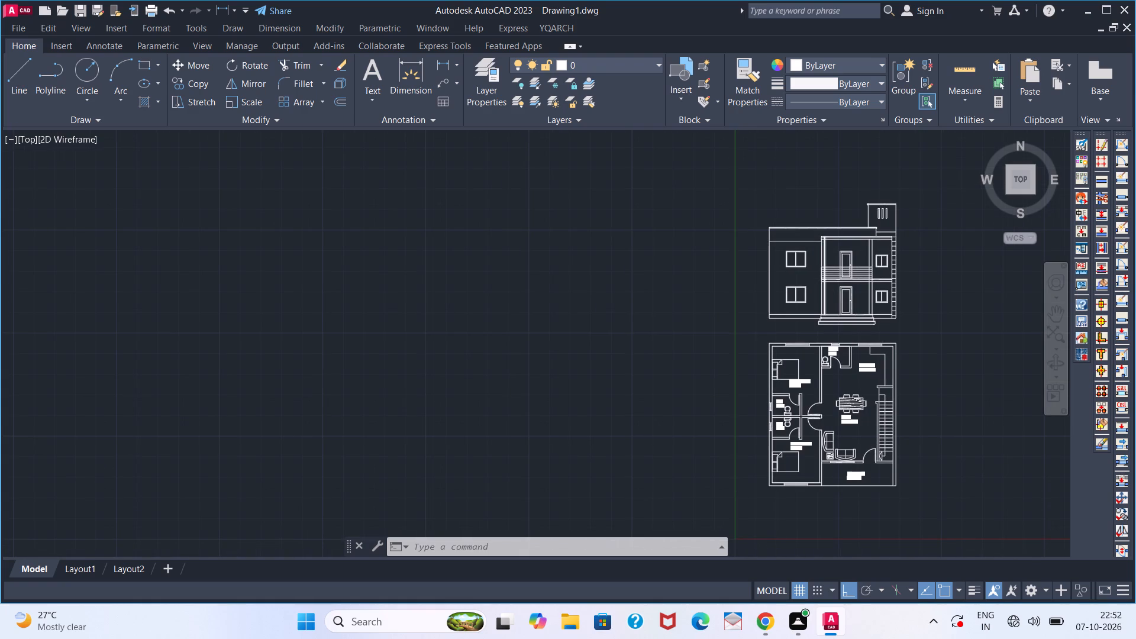
pyautogui.scroll(-1, 821, 306)
pyautogui.scroll(1, 821, 306)
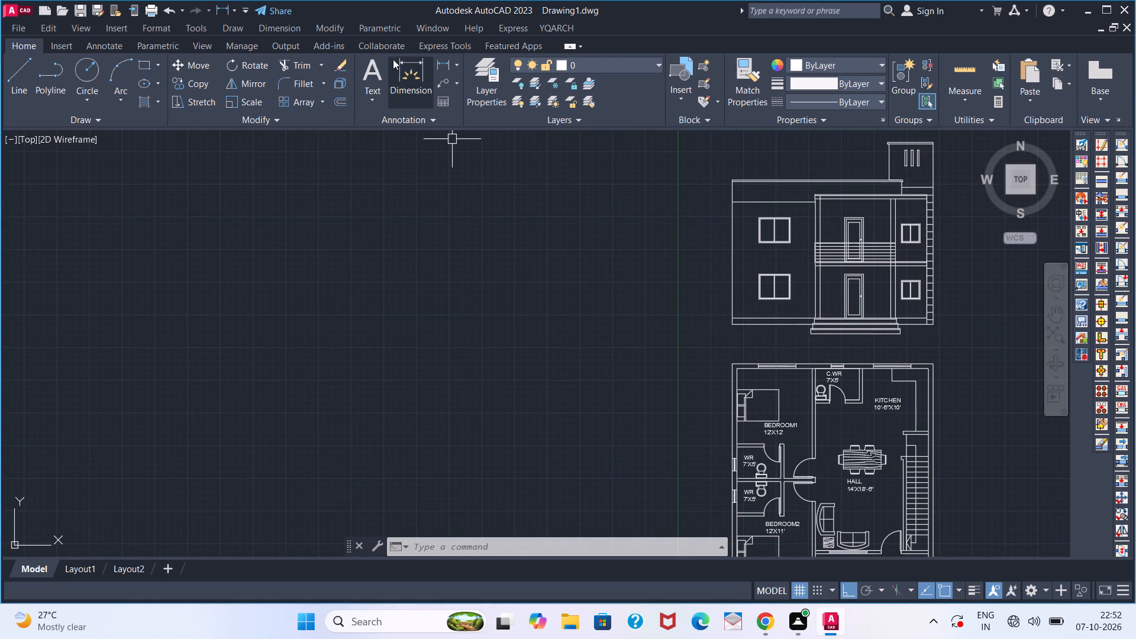
# Add multiline text between the elevation and the floor plan, with text height 2' and the wording FRONT ELEVATION.
pyautogui.write('T')
pyautogui.press('space')
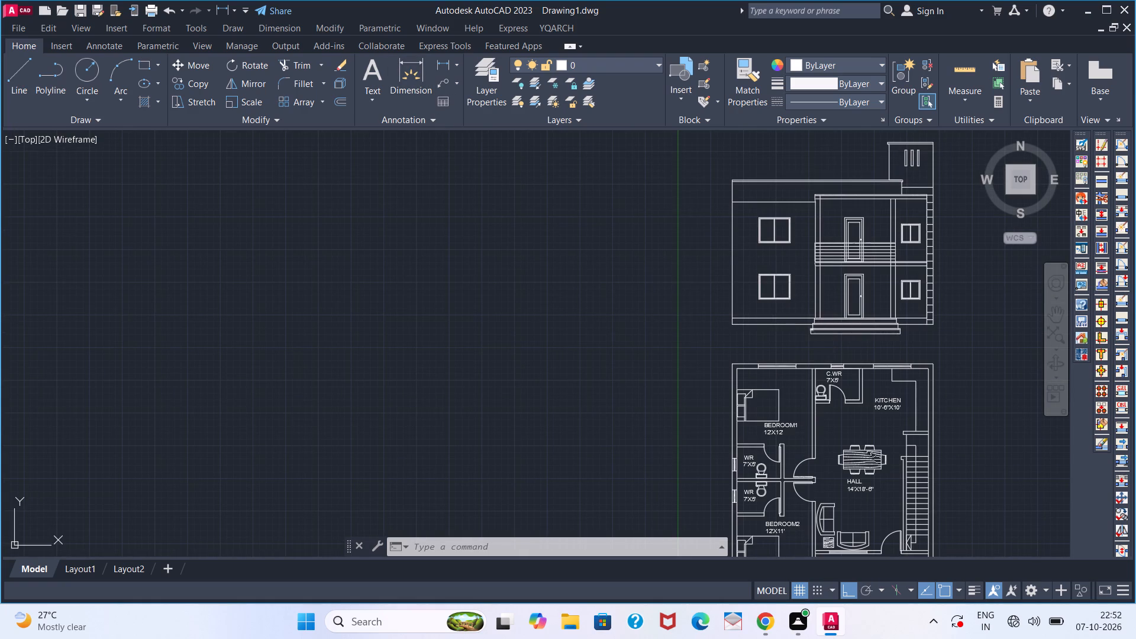
pyautogui.click(763, 335)
pyautogui.click(945, 357)
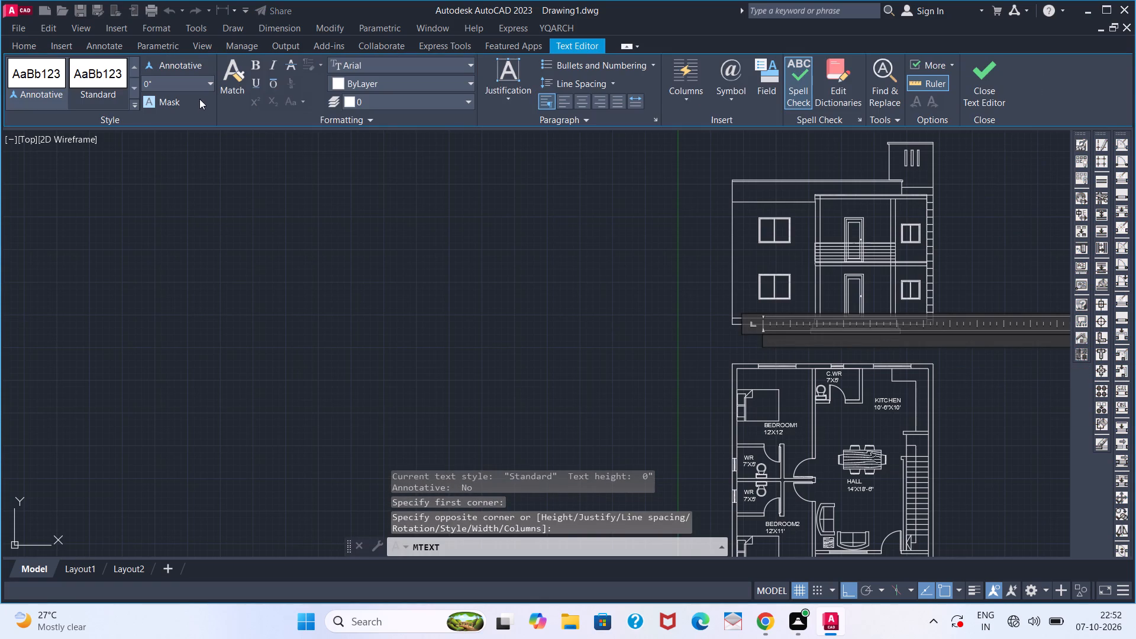
pyautogui.click(196, 82)
pyautogui.moveTo(196, 82); pyautogui.dragTo(161, 63)
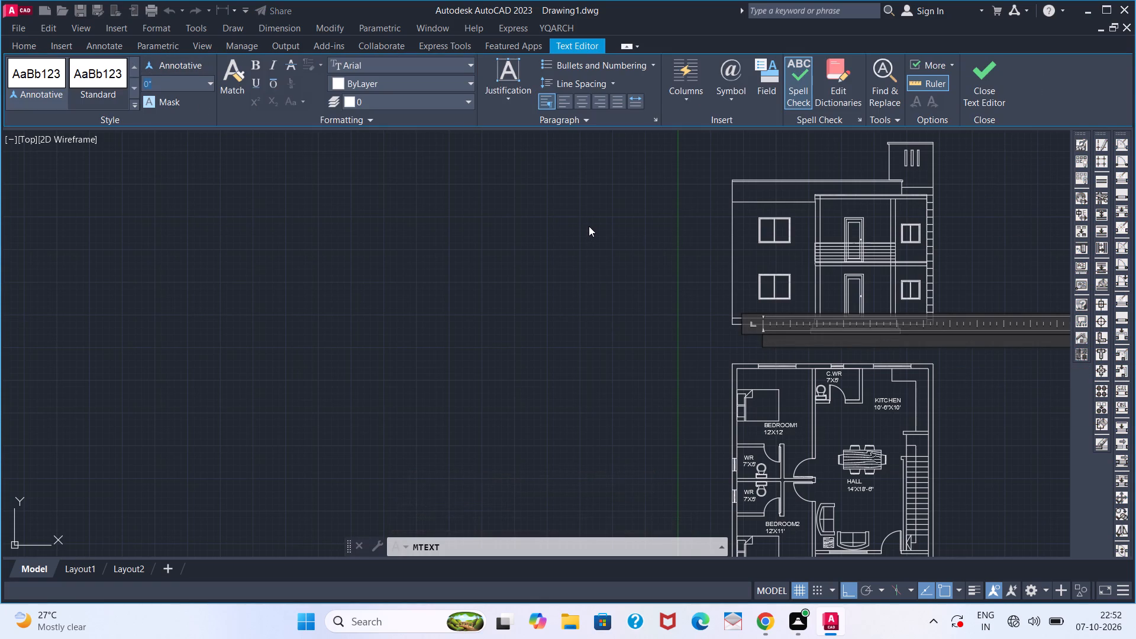
pyautogui.press('2')
pyautogui.press("'")
pyautogui.press('Return')
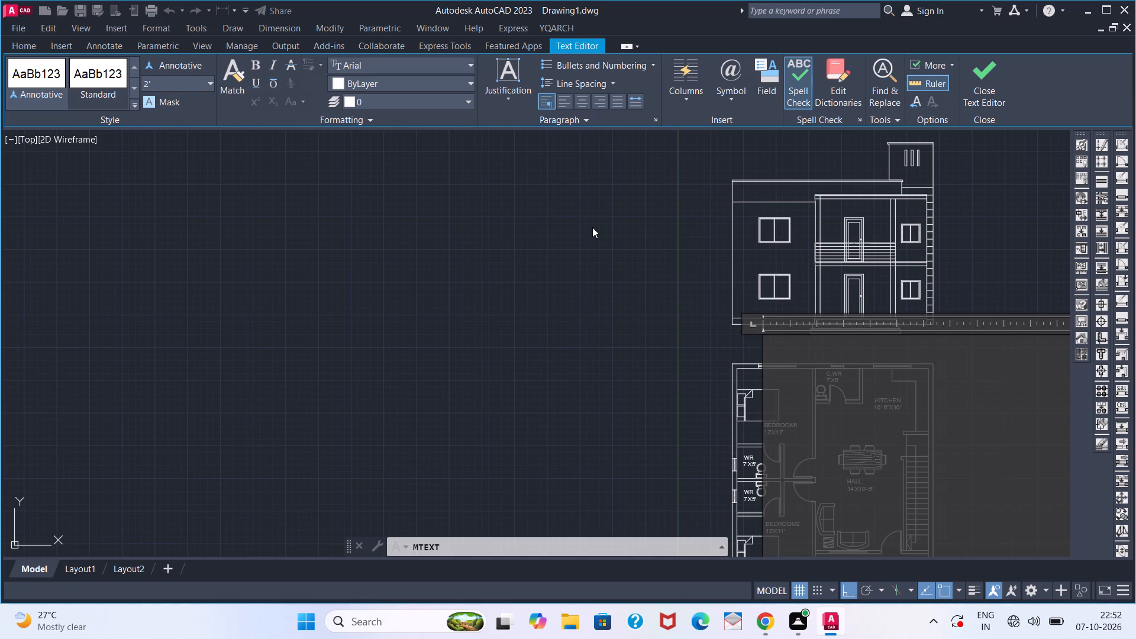
pyautogui.write('FROM')
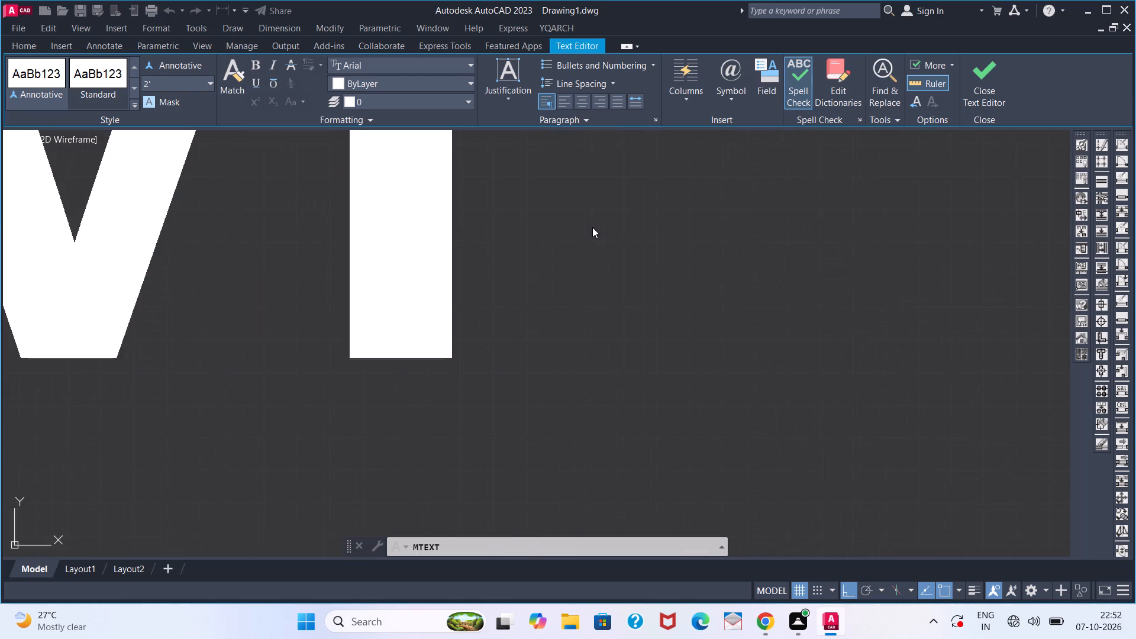
pyautogui.press('BackSpace')
pyautogui.write('NT ELEVATION')
pyautogui.scroll(-7, 598, 228)
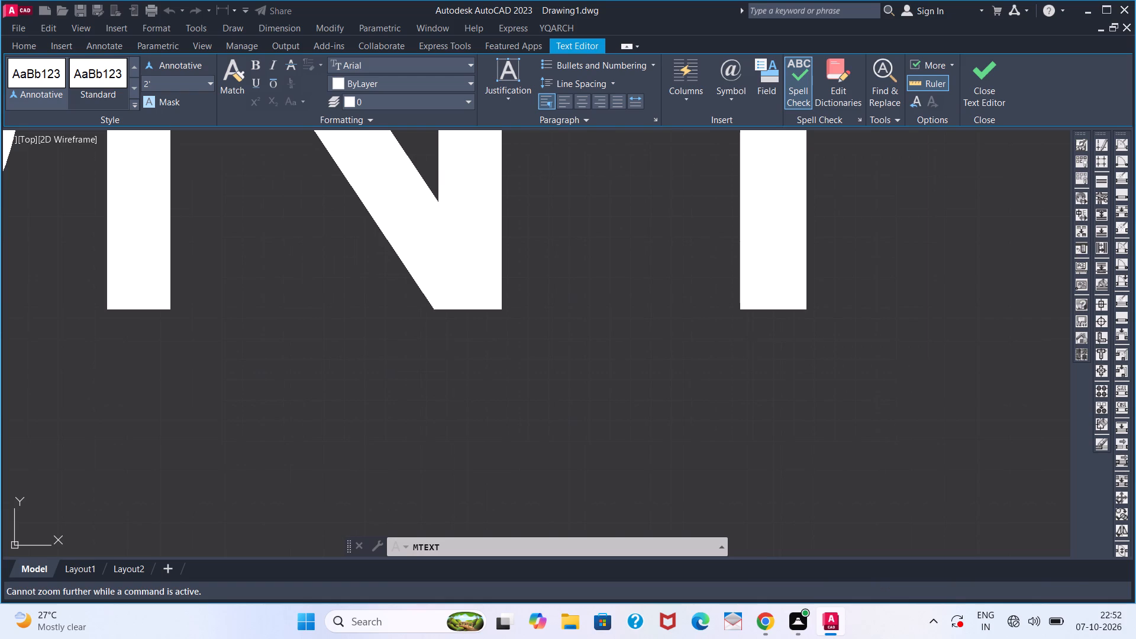
pyautogui.scroll(-6, 589, 232)
pyautogui.scroll(-4, 534, 236)
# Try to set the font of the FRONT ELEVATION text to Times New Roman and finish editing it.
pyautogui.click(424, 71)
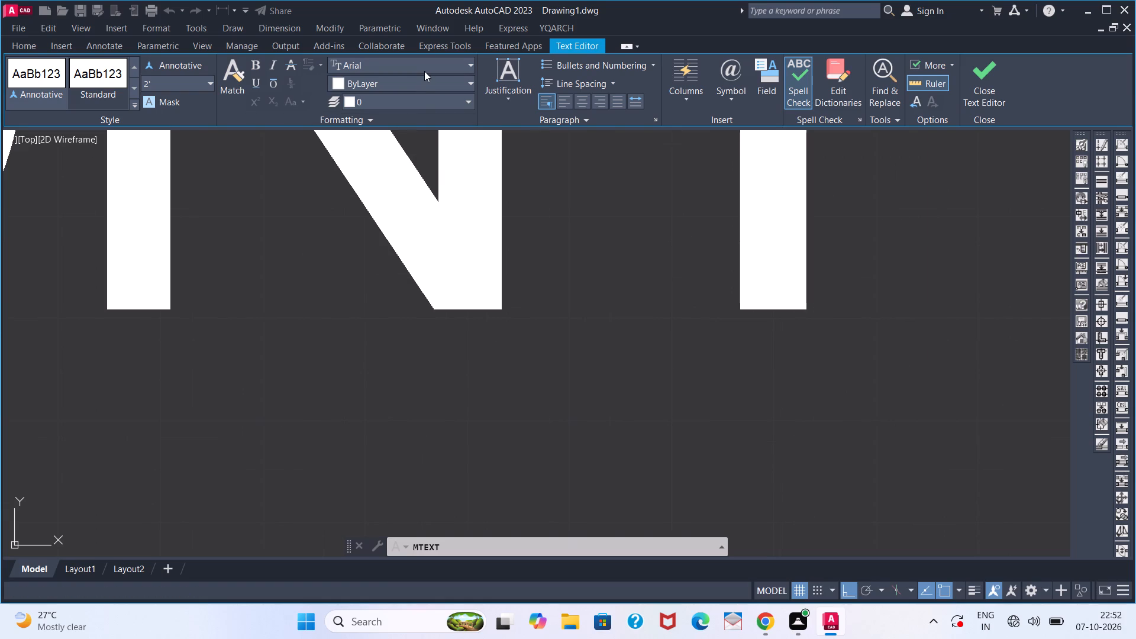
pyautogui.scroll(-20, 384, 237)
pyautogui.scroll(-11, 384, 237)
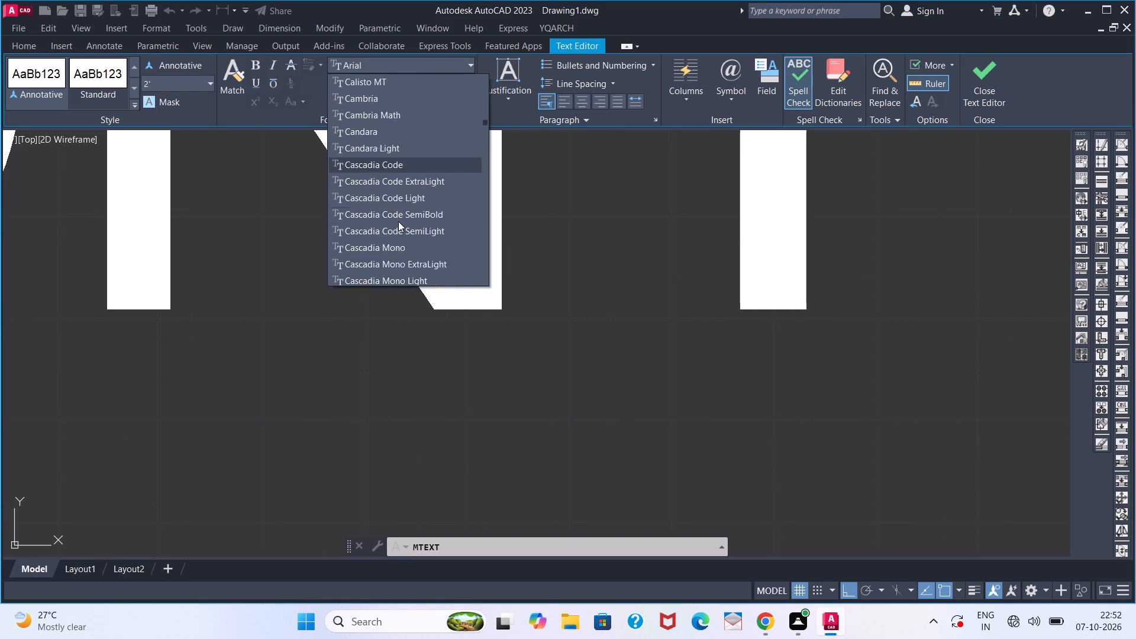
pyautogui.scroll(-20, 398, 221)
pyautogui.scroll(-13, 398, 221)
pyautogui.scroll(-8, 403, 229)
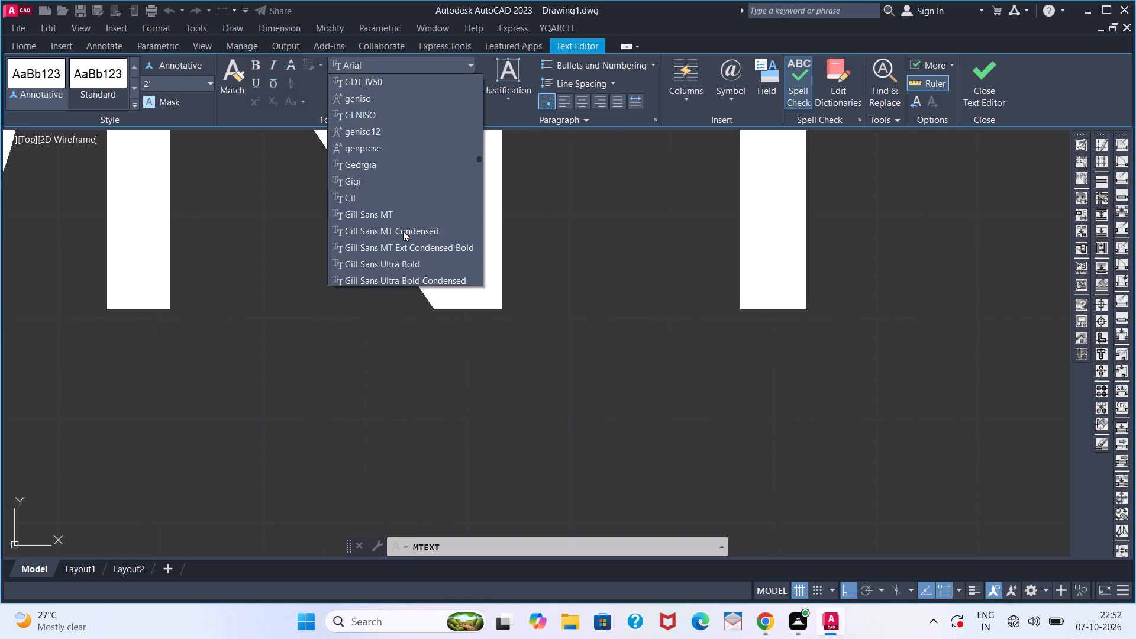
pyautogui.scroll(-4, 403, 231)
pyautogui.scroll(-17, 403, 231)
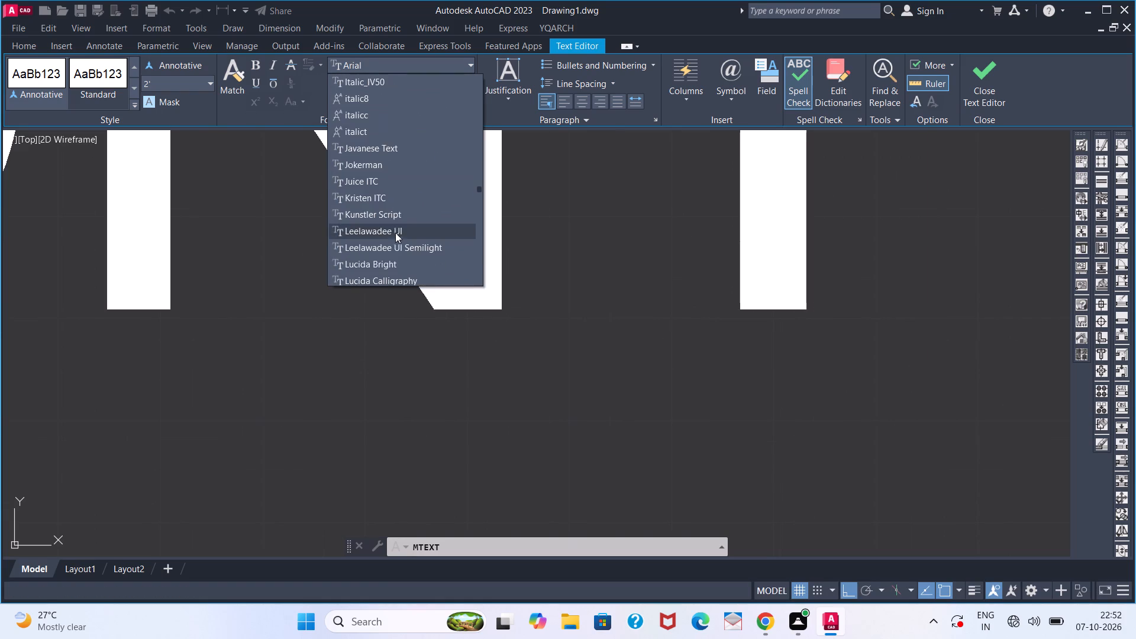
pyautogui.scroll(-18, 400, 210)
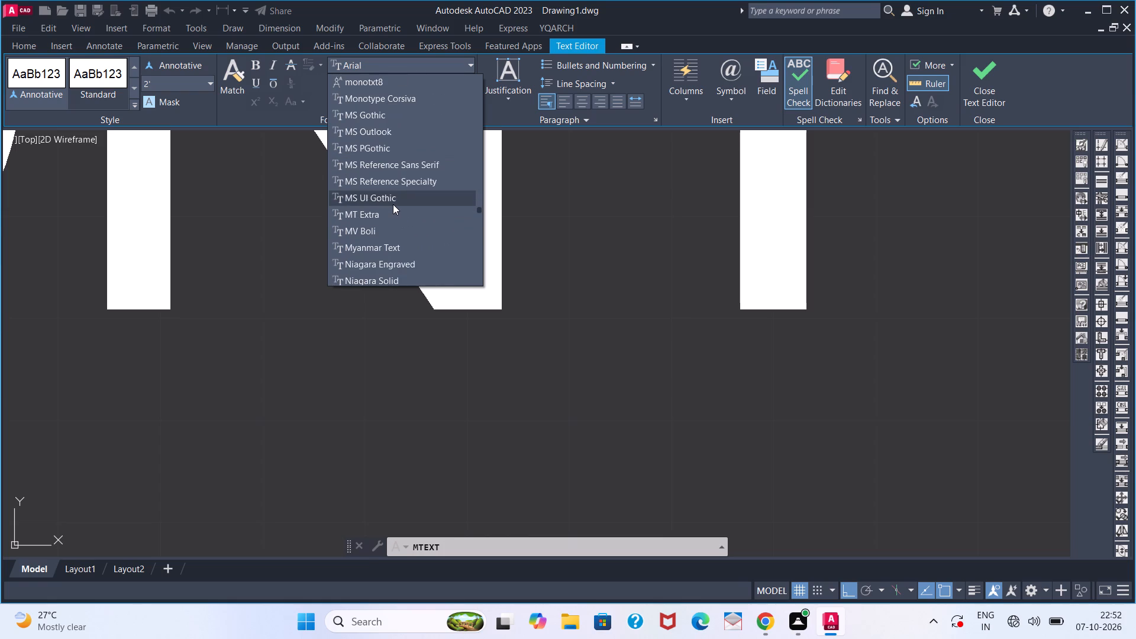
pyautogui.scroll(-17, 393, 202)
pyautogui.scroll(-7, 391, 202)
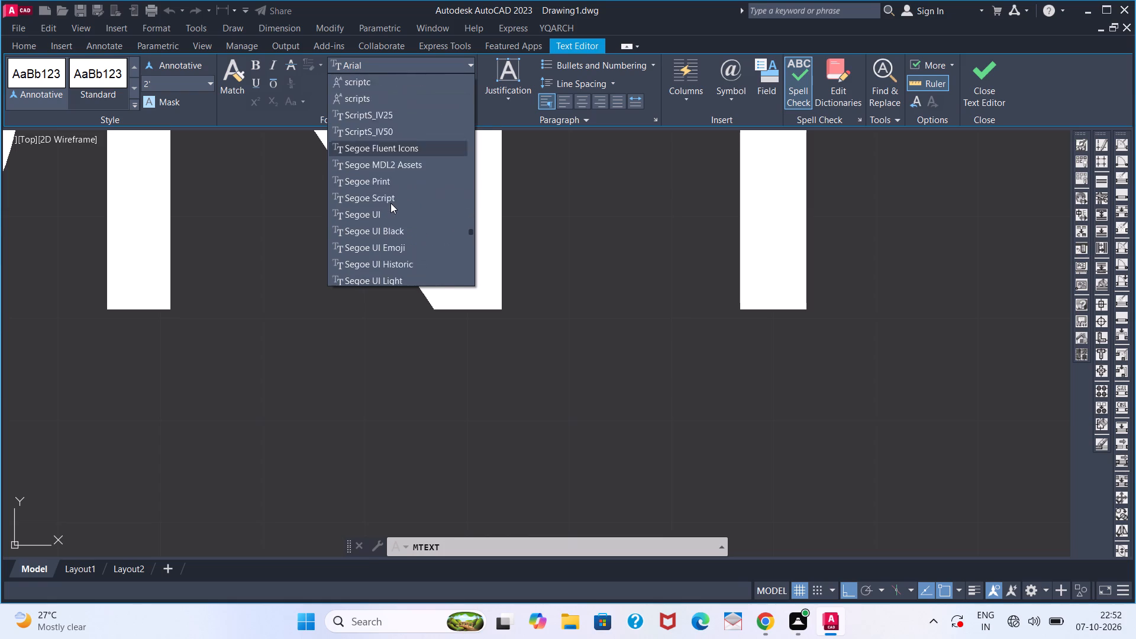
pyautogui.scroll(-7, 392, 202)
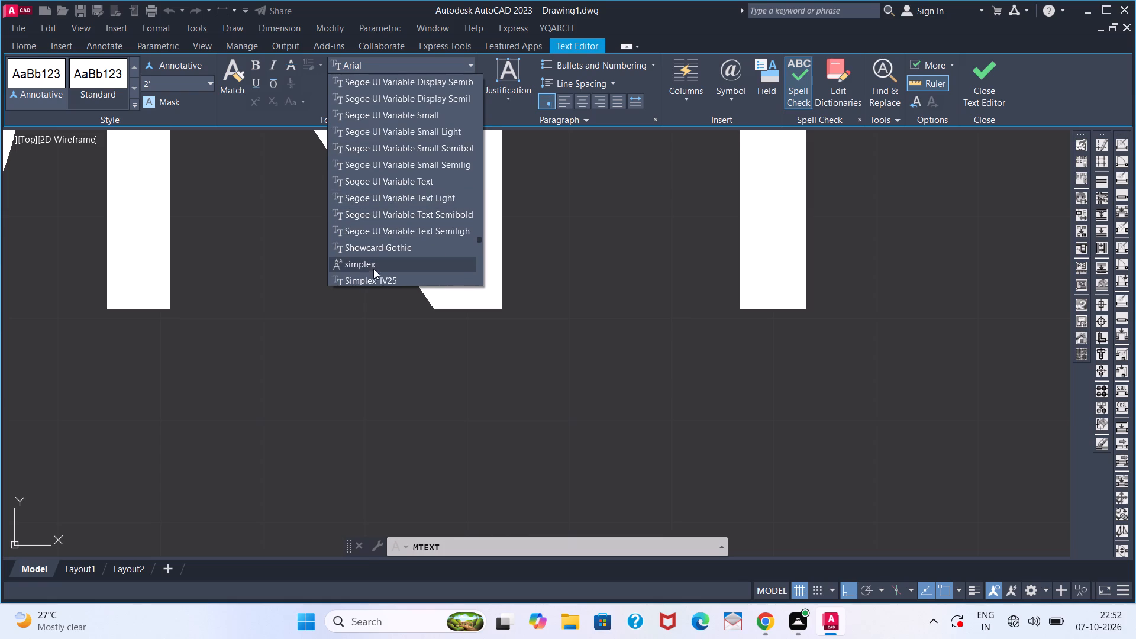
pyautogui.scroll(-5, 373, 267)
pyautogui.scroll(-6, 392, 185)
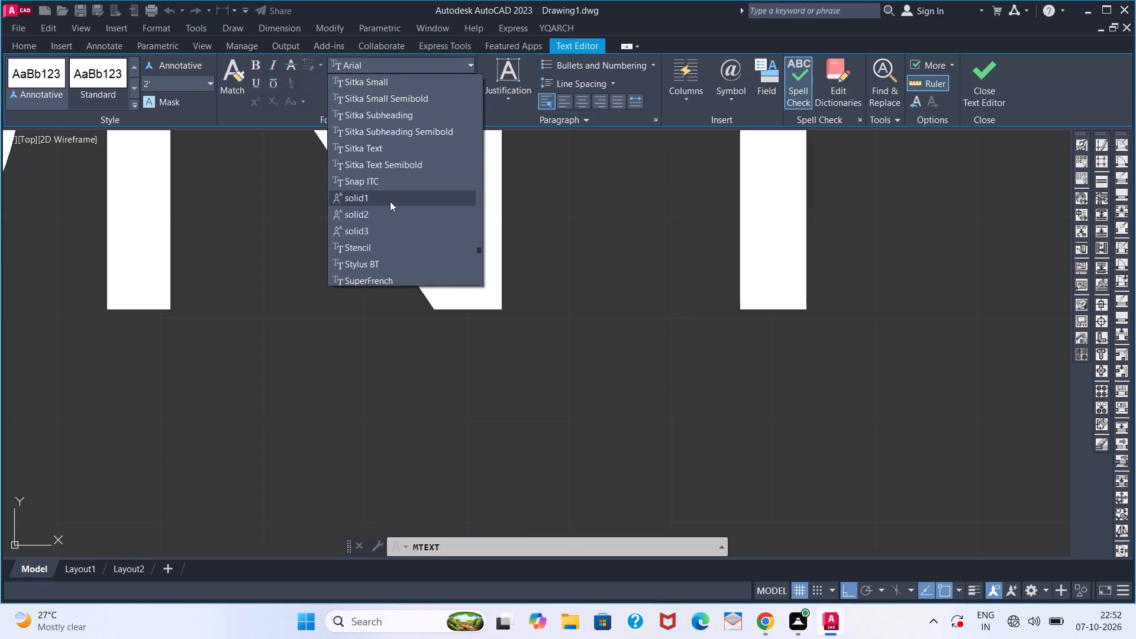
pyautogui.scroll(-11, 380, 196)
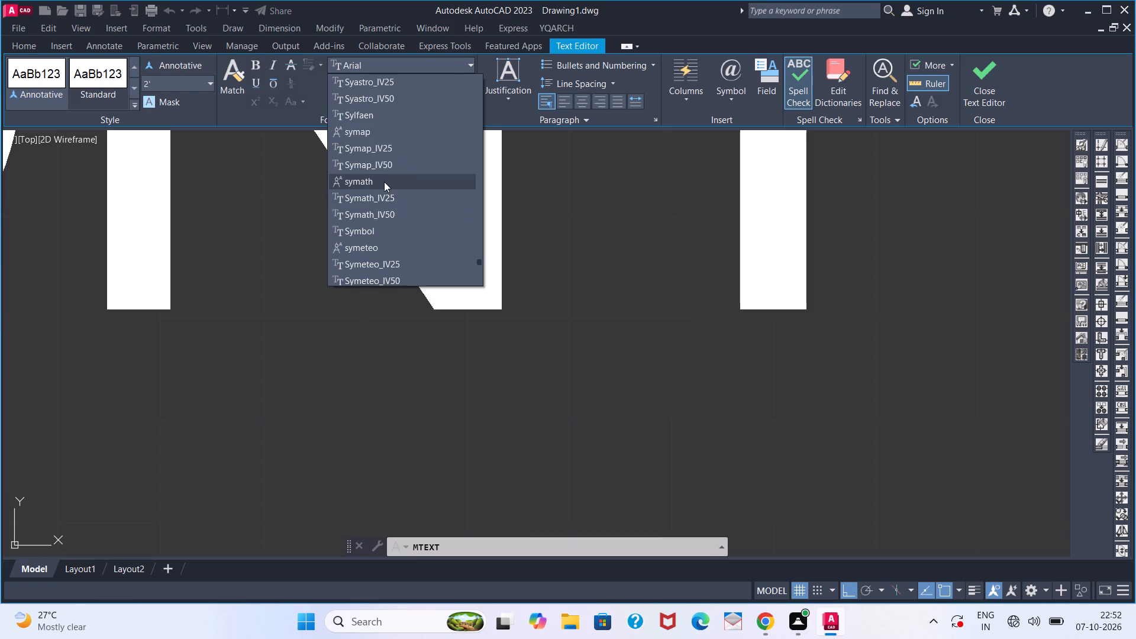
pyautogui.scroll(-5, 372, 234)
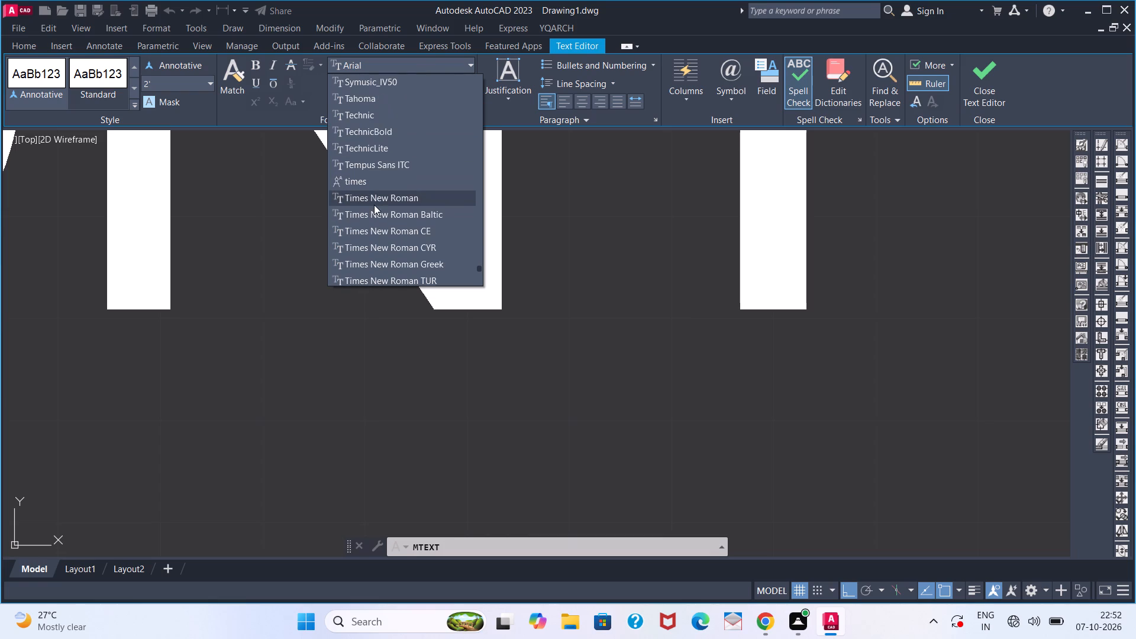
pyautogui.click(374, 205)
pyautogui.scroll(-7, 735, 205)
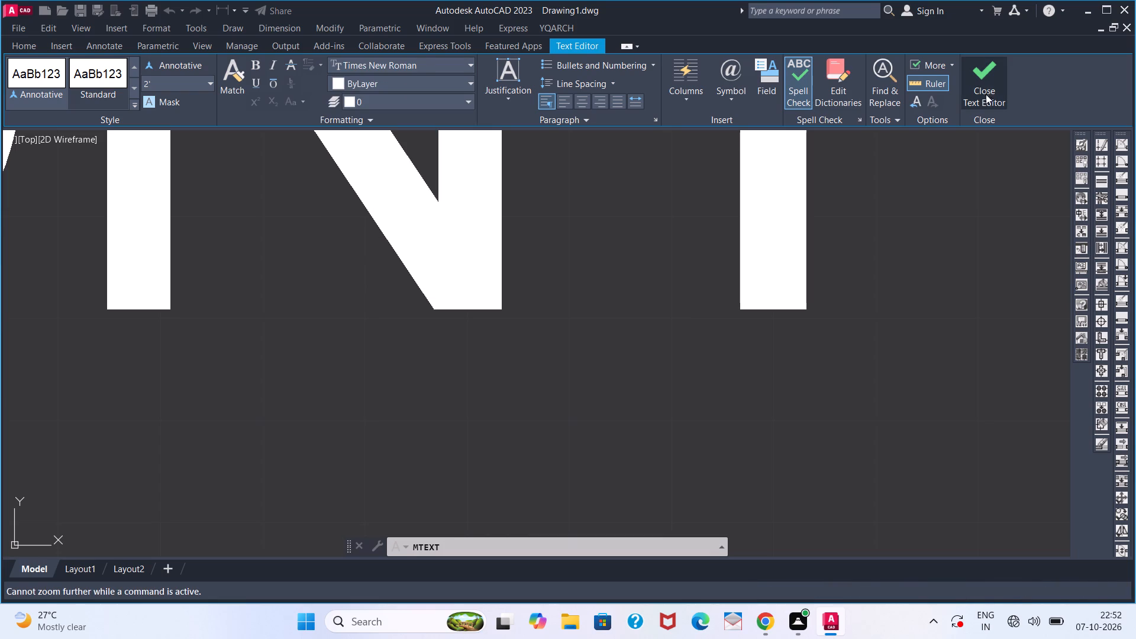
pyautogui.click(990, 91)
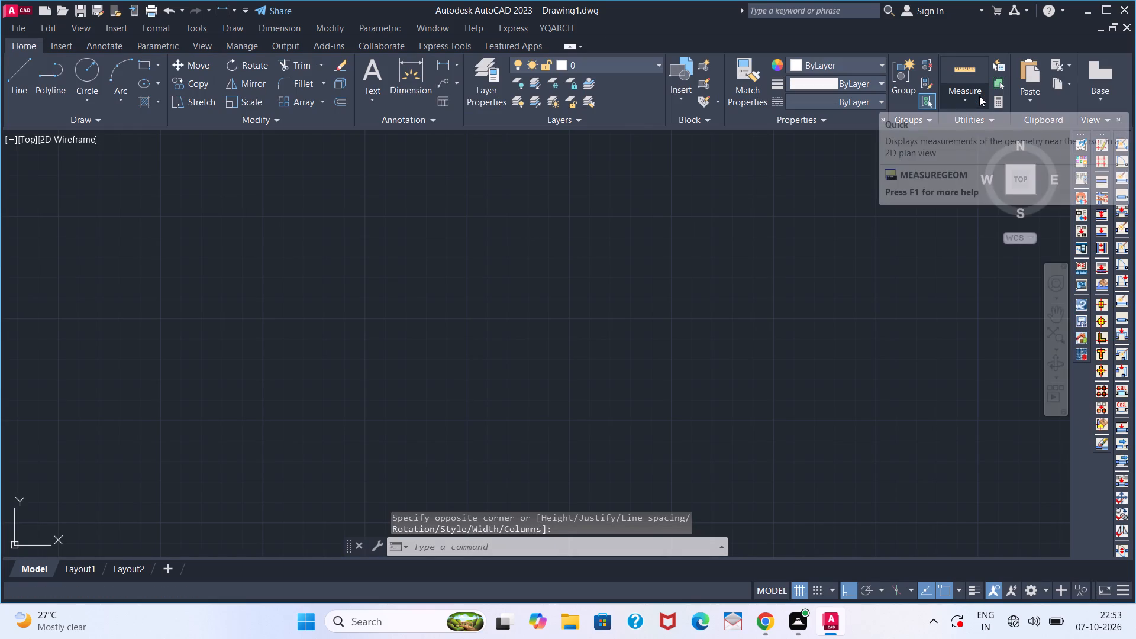
# Change the font of the whole FRONT ELEVATION title to Times New Roman.
pyautogui.write('Z A')
pyautogui.press('space')
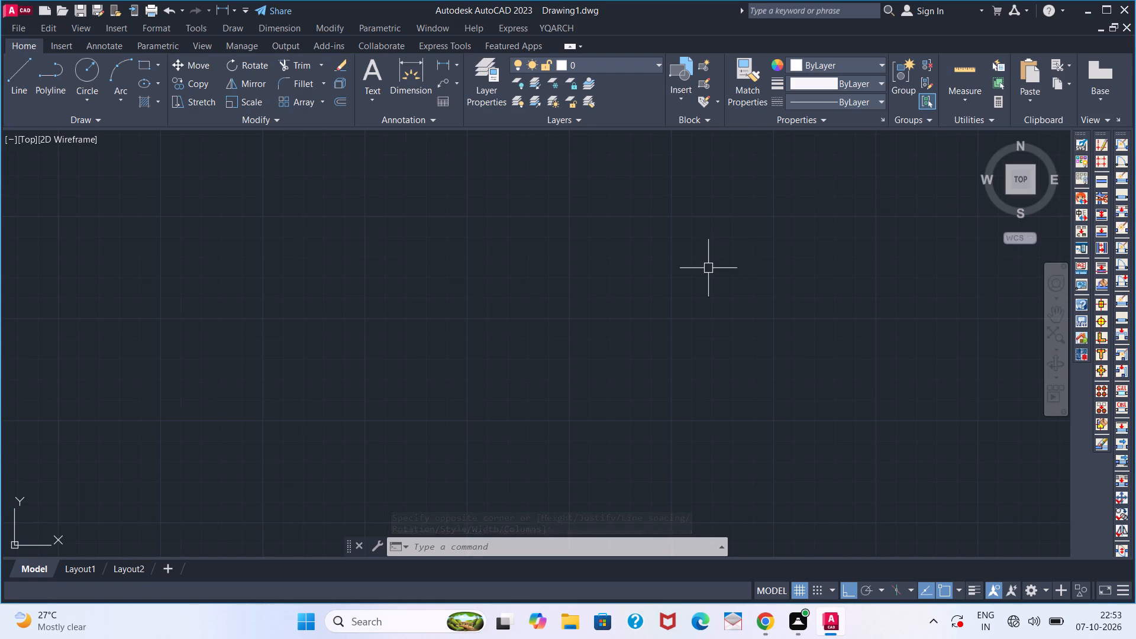
pyautogui.write('Z A')
pyautogui.press('space')
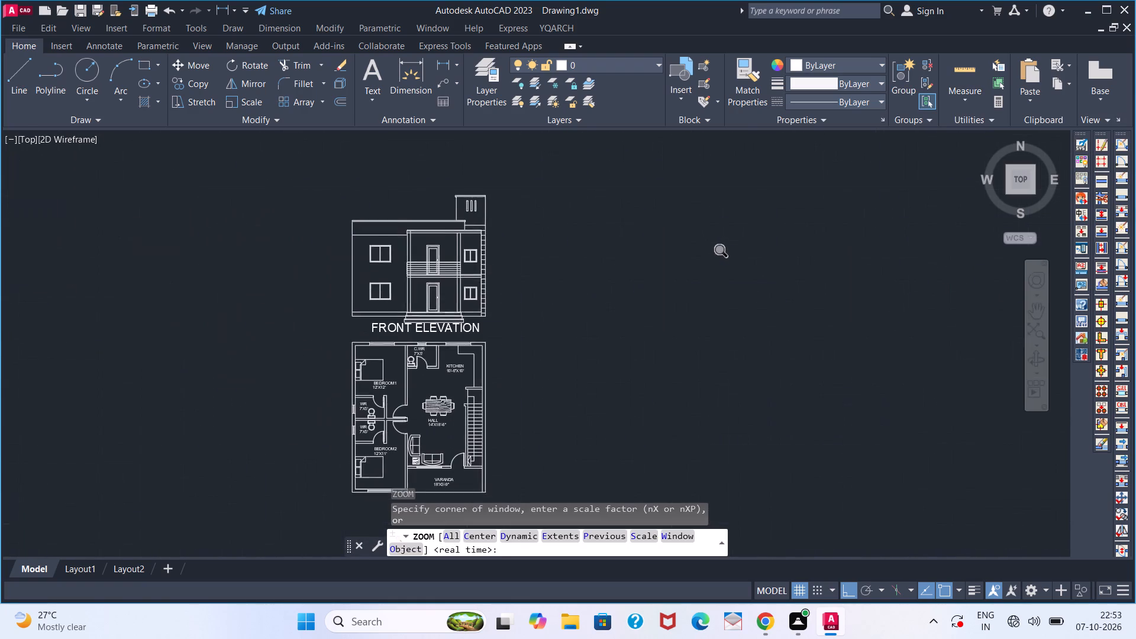
pyautogui.scroll(3, 453, 329)
pyautogui.click(437, 338)
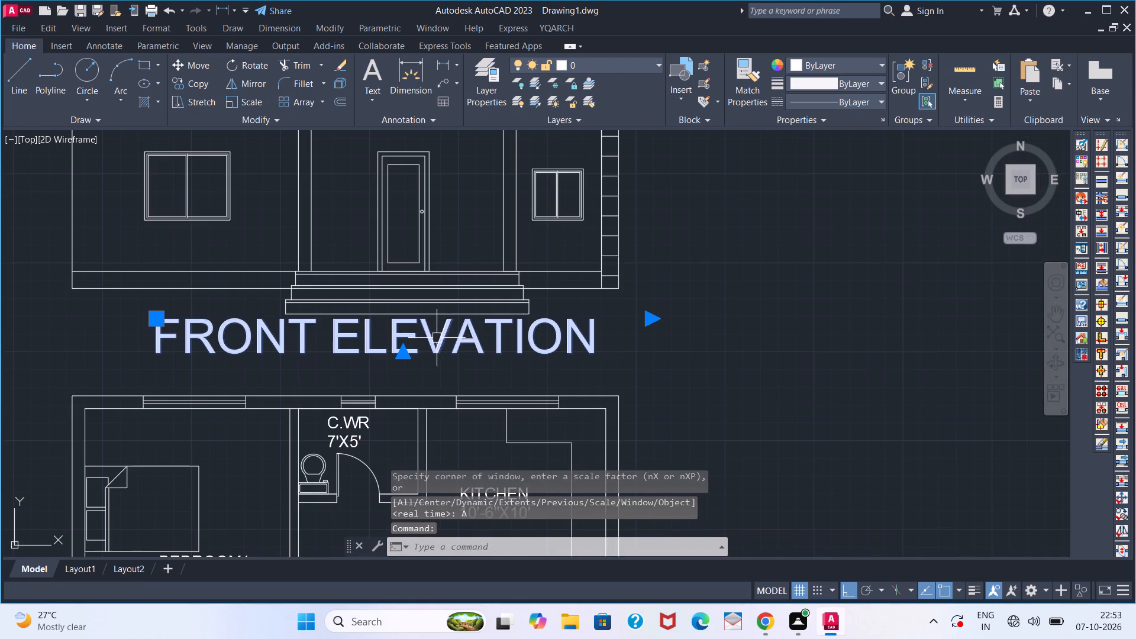
pyautogui.doubleClick(437, 338)
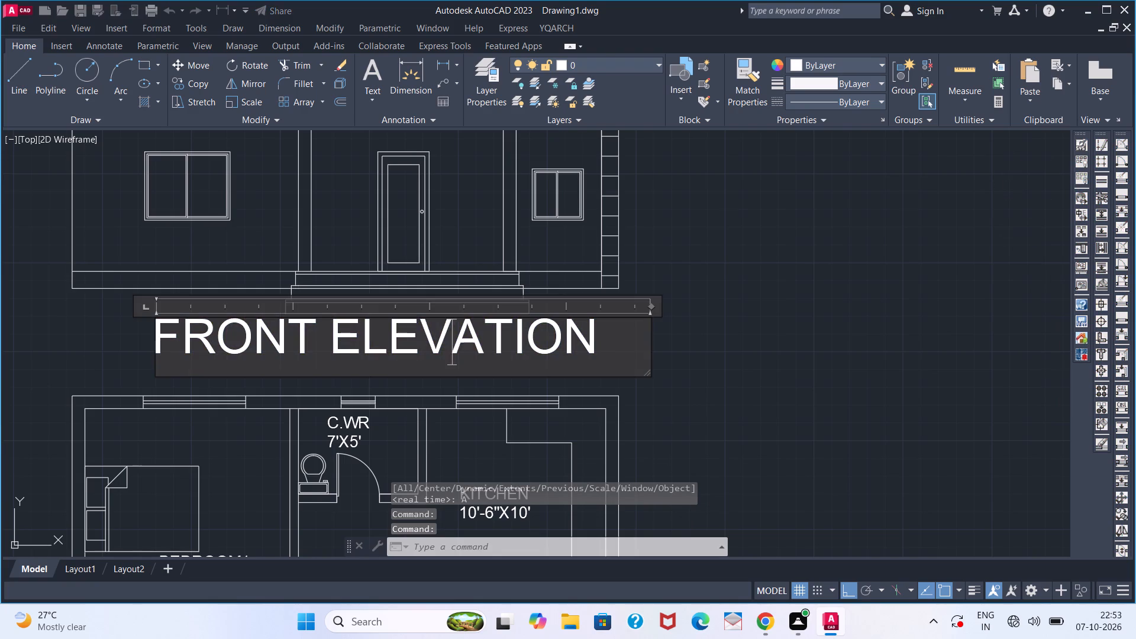
pyautogui.moveTo(614, 338); pyautogui.dragTo(146, 335)
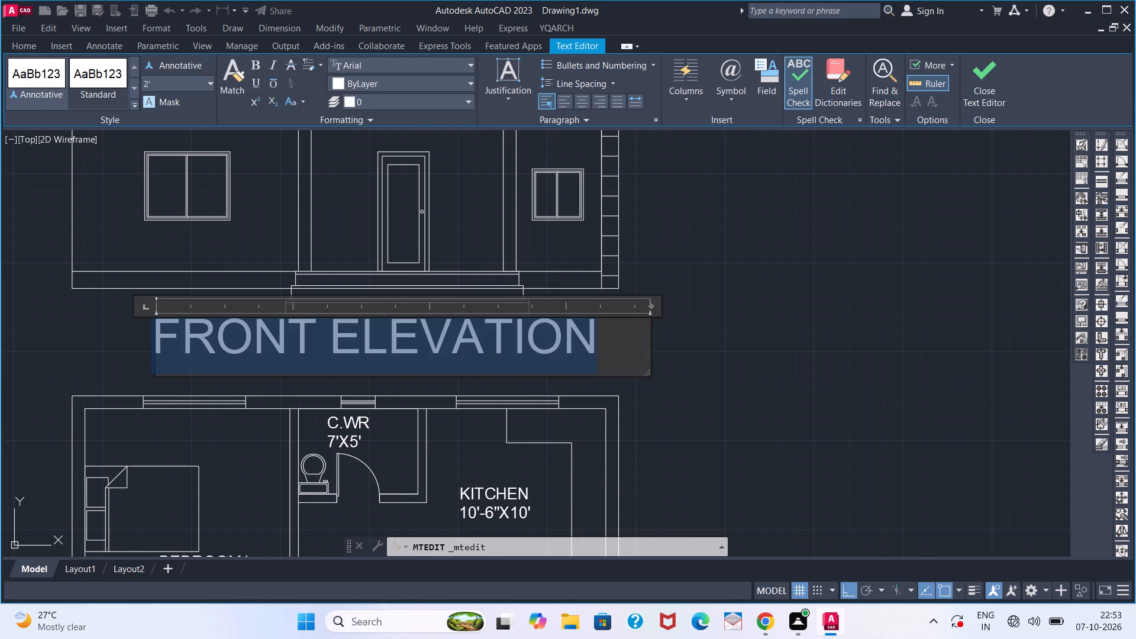
pyautogui.moveTo(146, 335); pyautogui.dragTo(145, 334)
pyautogui.click(422, 64)
pyautogui.scroll(-2, 402, 215)
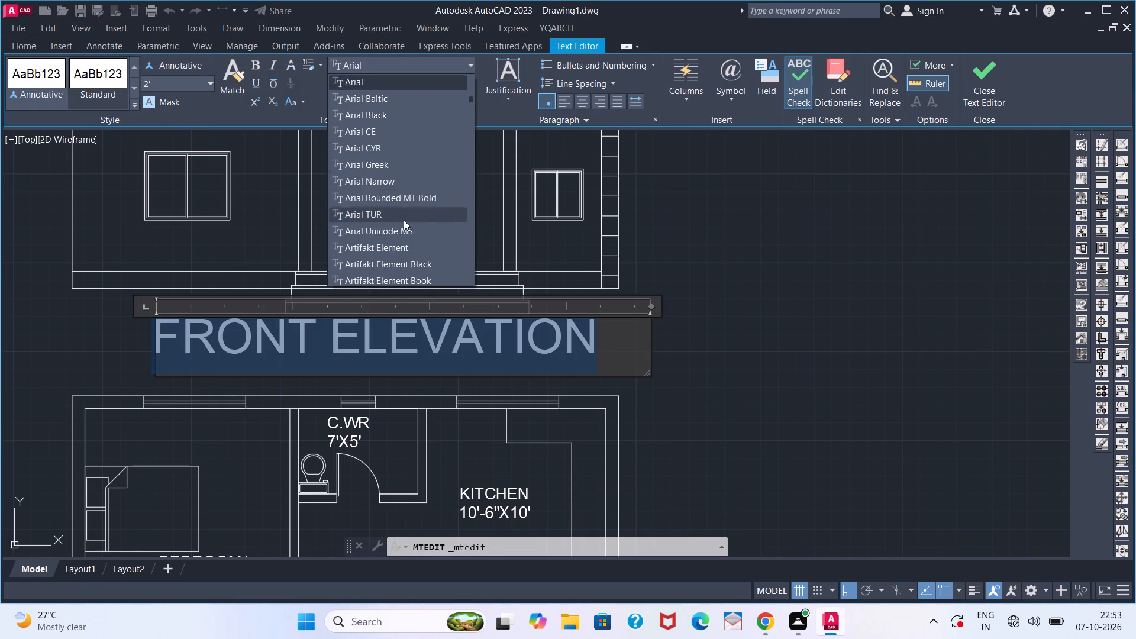
pyautogui.scroll(-20, 404, 220)
pyautogui.scroll(-20, 404, 220)
pyautogui.scroll(-20, 404, 220)
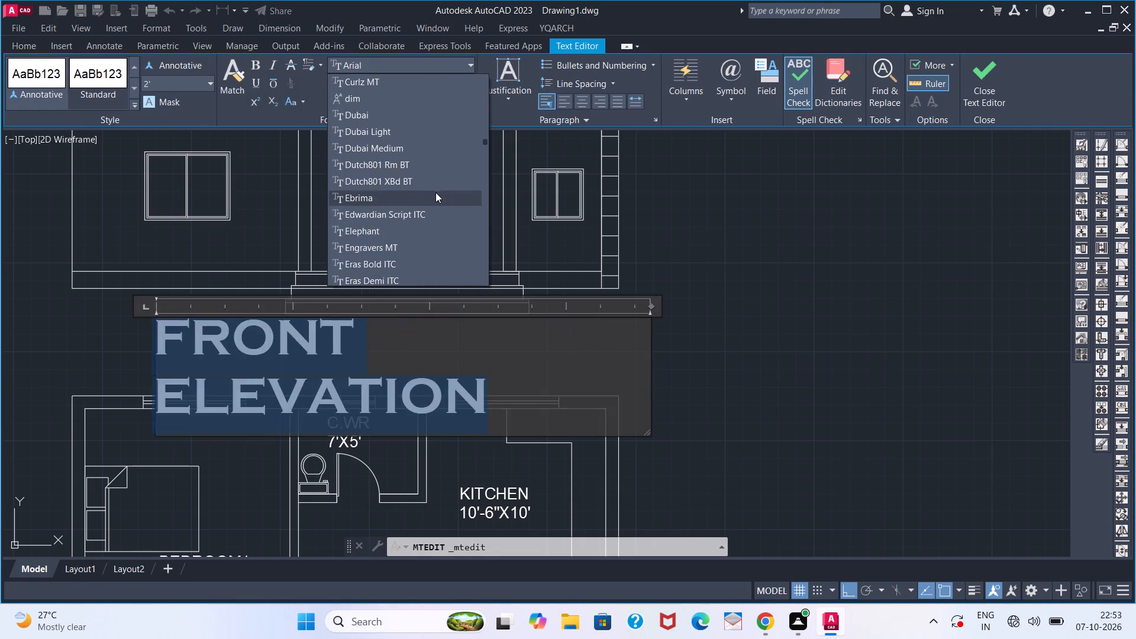
pyautogui.scroll(-14, 435, 192)
pyautogui.scroll(-7, 437, 194)
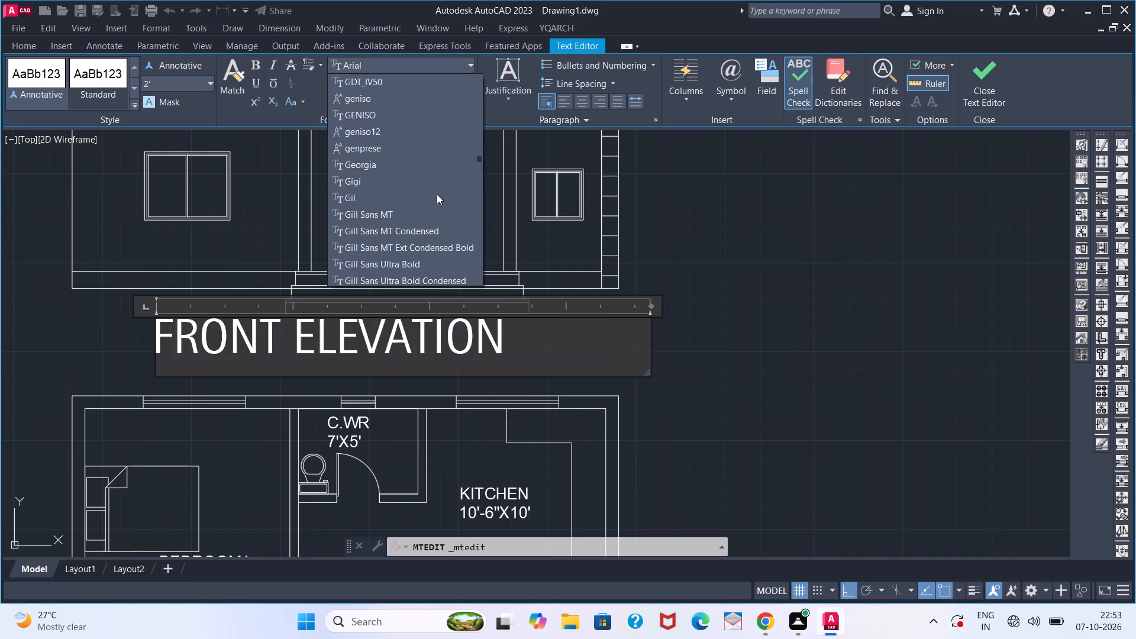
pyautogui.scroll(-11, 437, 194)
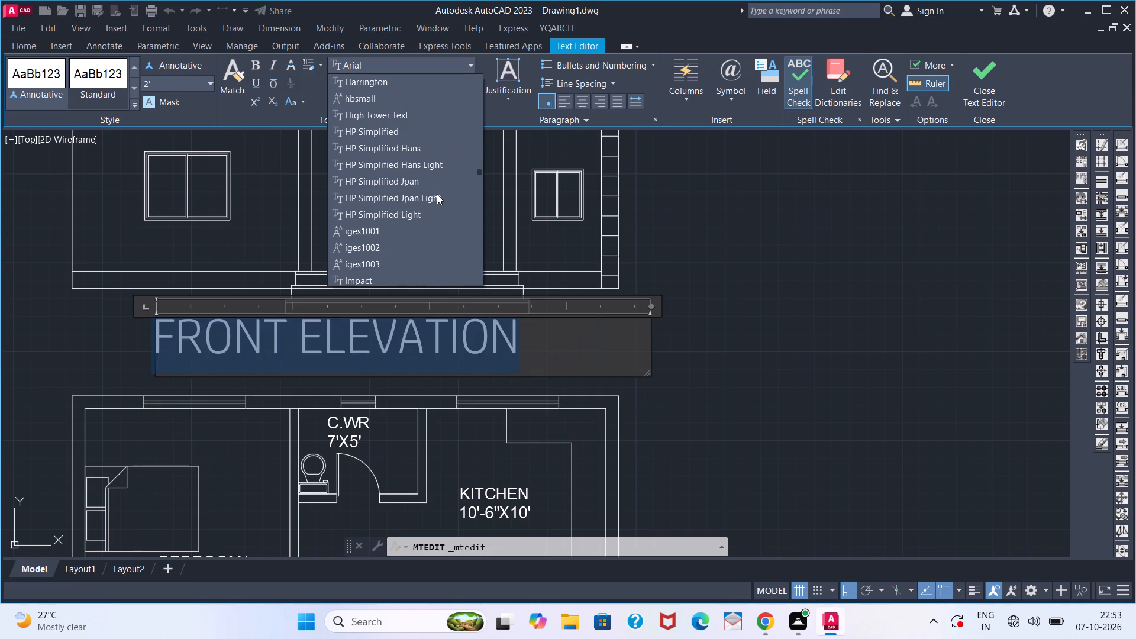
pyautogui.scroll(-16, 437, 194)
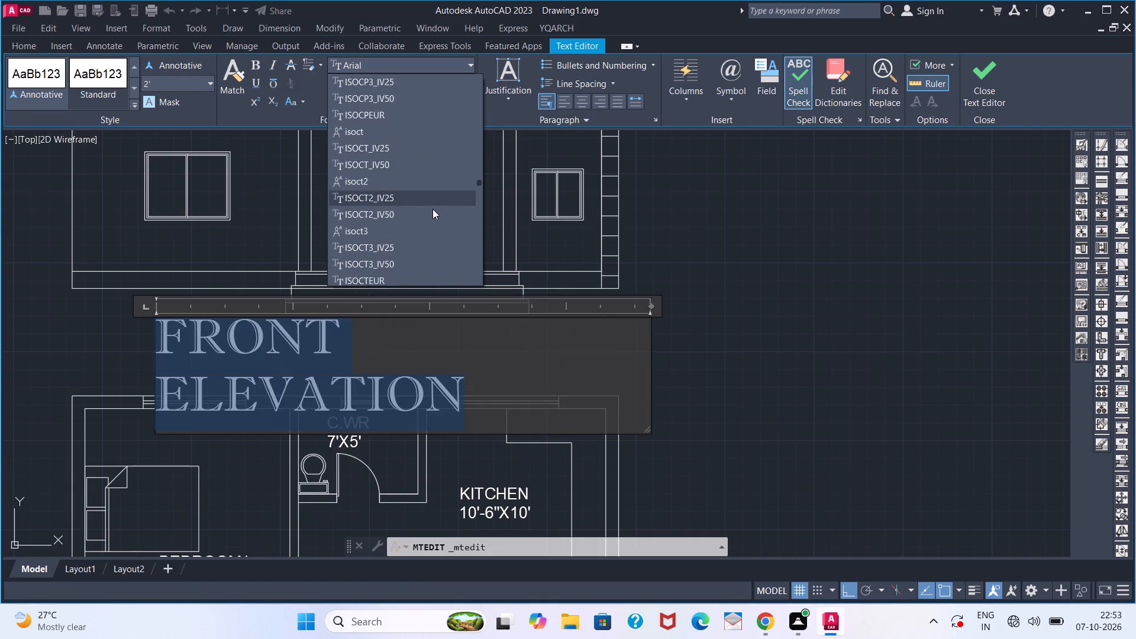
pyautogui.scroll(-20, 433, 209)
pyautogui.scroll(-20, 433, 209)
pyautogui.scroll(-20, 433, 209)
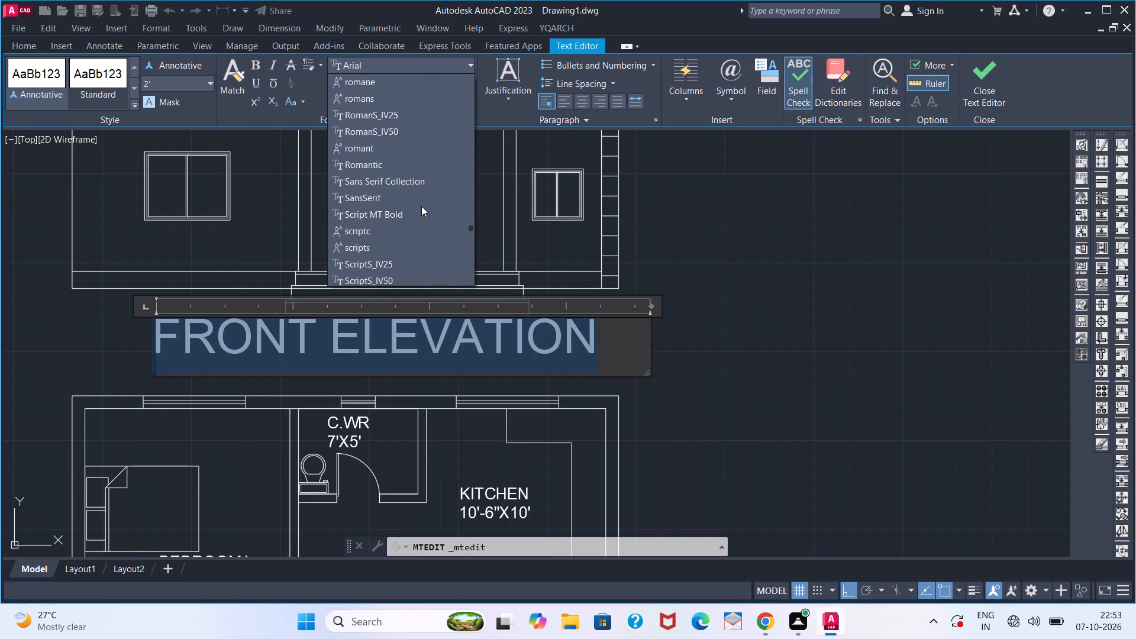
pyautogui.scroll(-11, 421, 206)
pyautogui.scroll(-20, 402, 194)
pyautogui.scroll(-20, 402, 194)
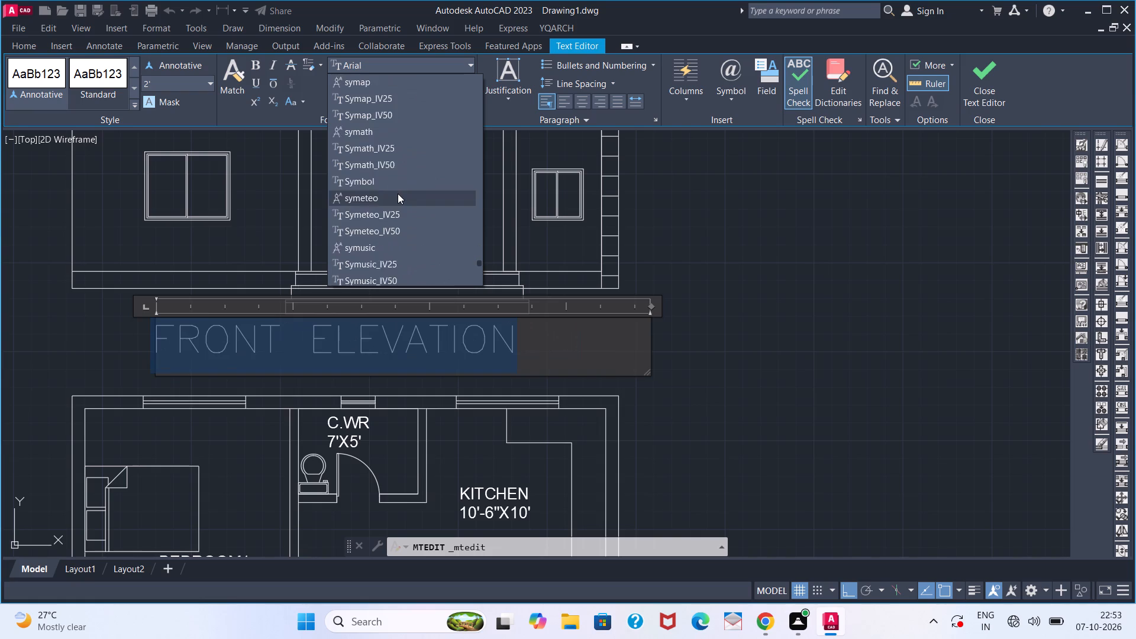
pyautogui.scroll(-10, 398, 193)
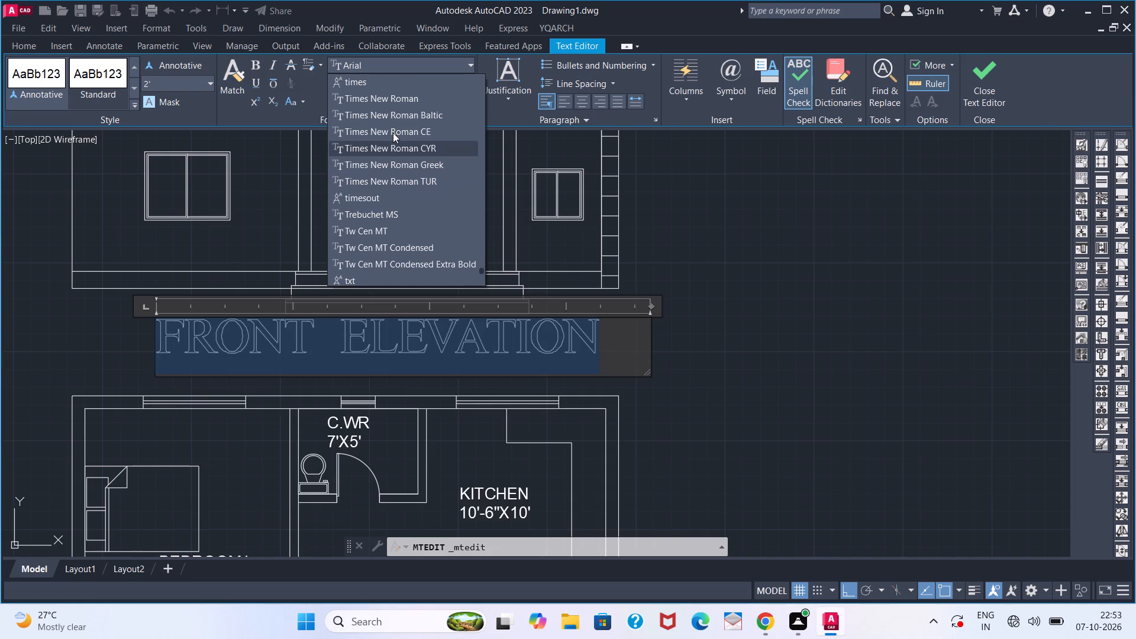
pyautogui.click(402, 106)
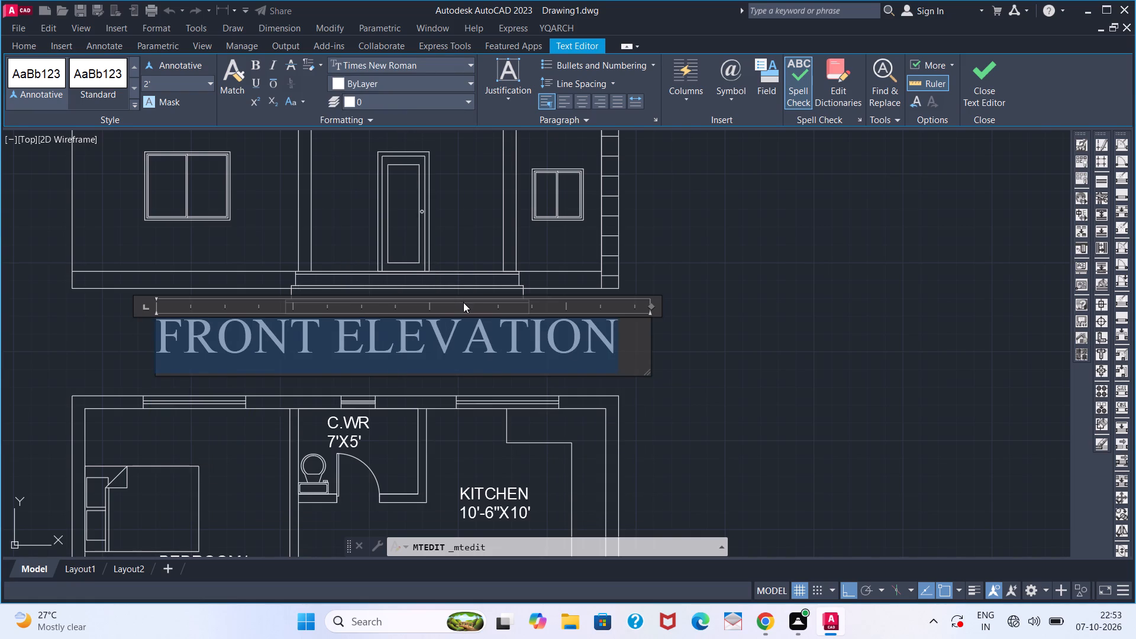
pyautogui.click(717, 324)
# Copy the FRONT ELEVATION title about 42'-7" straight down, placing the copy just below the floor plan.
pyautogui.click(418, 337)
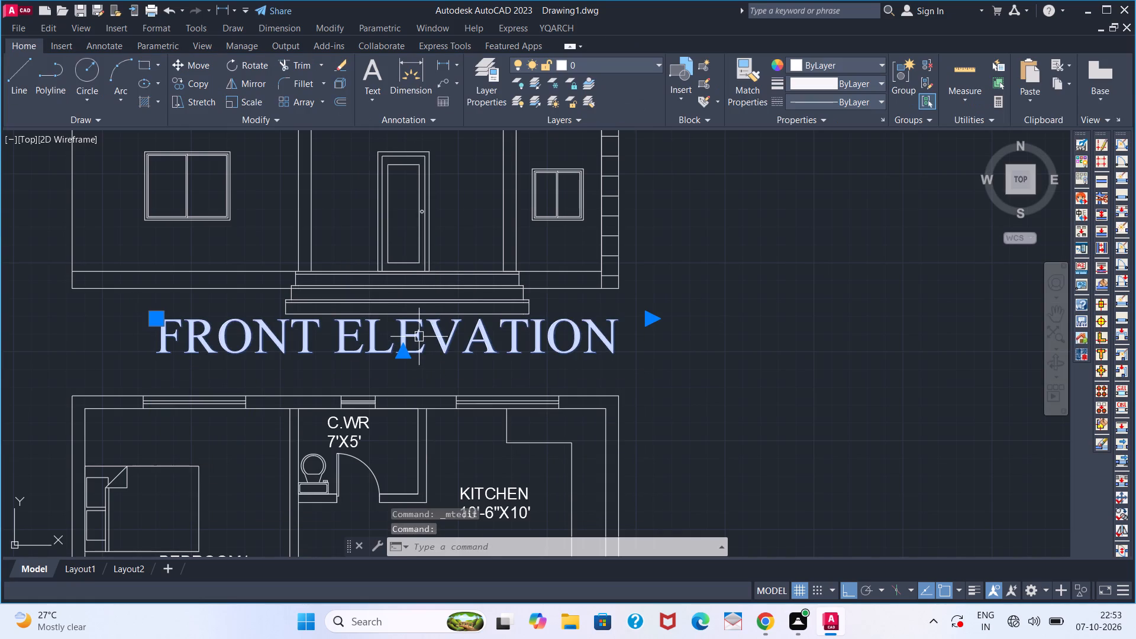
pyautogui.write('CO')
pyautogui.press('Return')
pyautogui.click(425, 325)
pyautogui.scroll(-2, 413, 453)
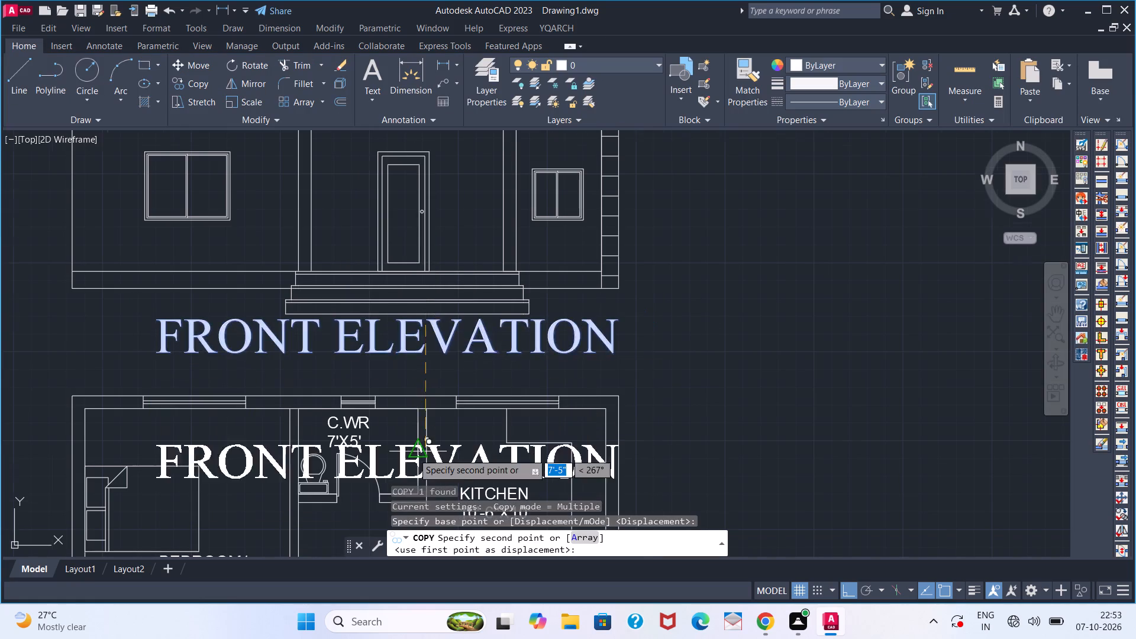
pyautogui.scroll(-1, 413, 453)
pyautogui.moveTo(425, 430); pyautogui.dragTo(618, 162, button='middle')
pyautogui.scroll(1, 610, 338)
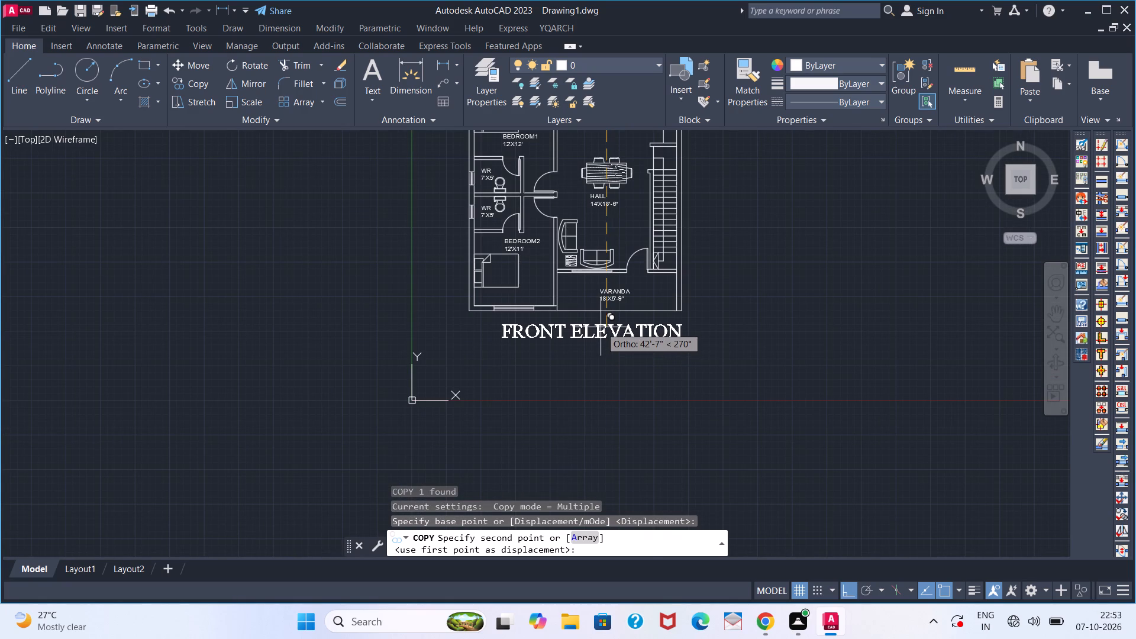
pyautogui.click(601, 327)
pyautogui.press('Escape')
# Replace the wording of the copied title below the floor plan with FLOOR PLAN.
pyautogui.doubleClick(599, 328)
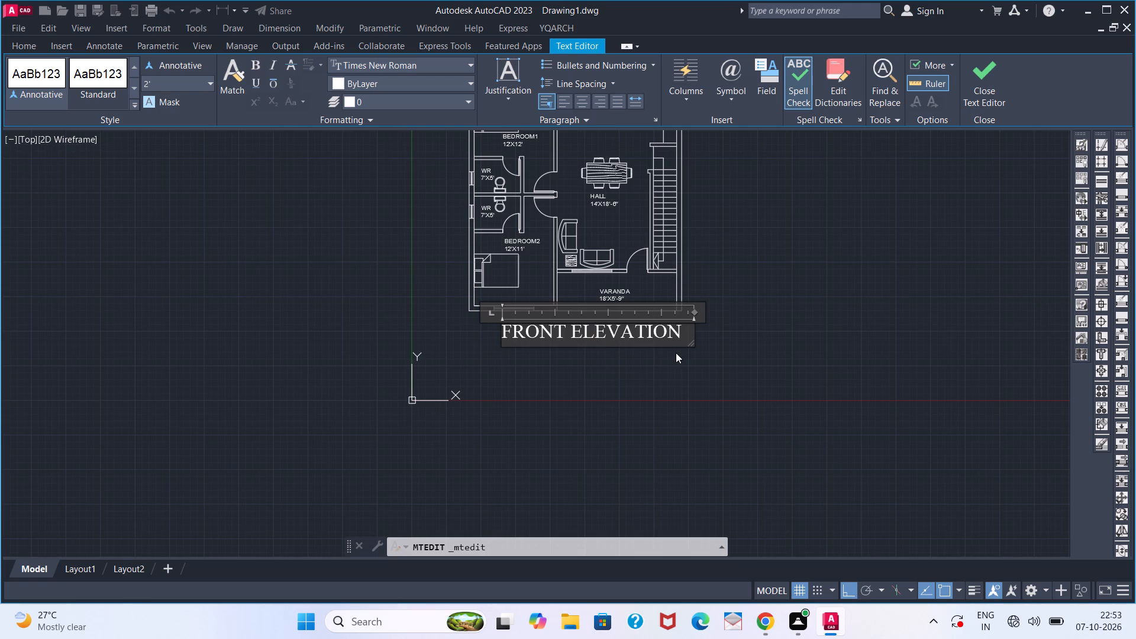
pyautogui.moveTo(679, 333); pyautogui.dragTo(420, 331)
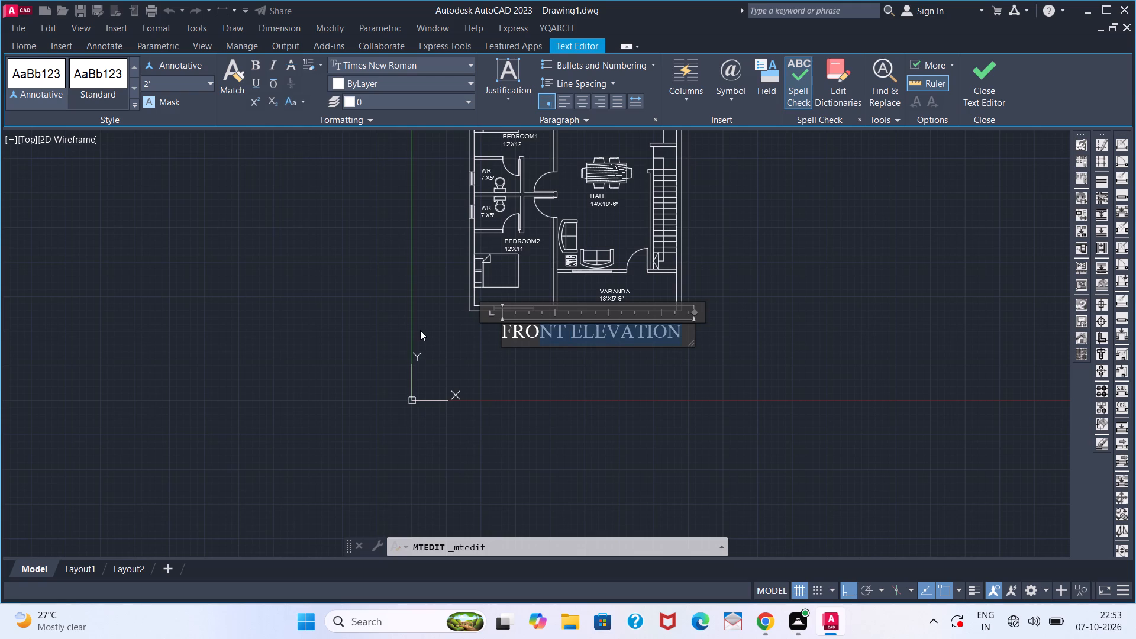
pyautogui.press('BackSpace')
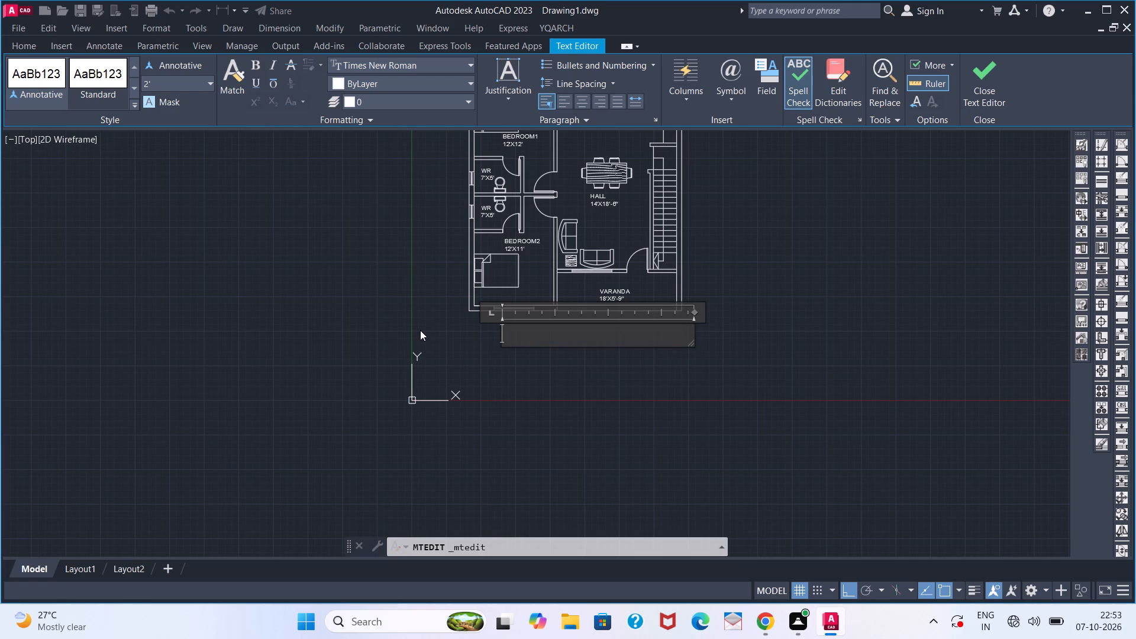
pyautogui.write('FLOOR PLAN')
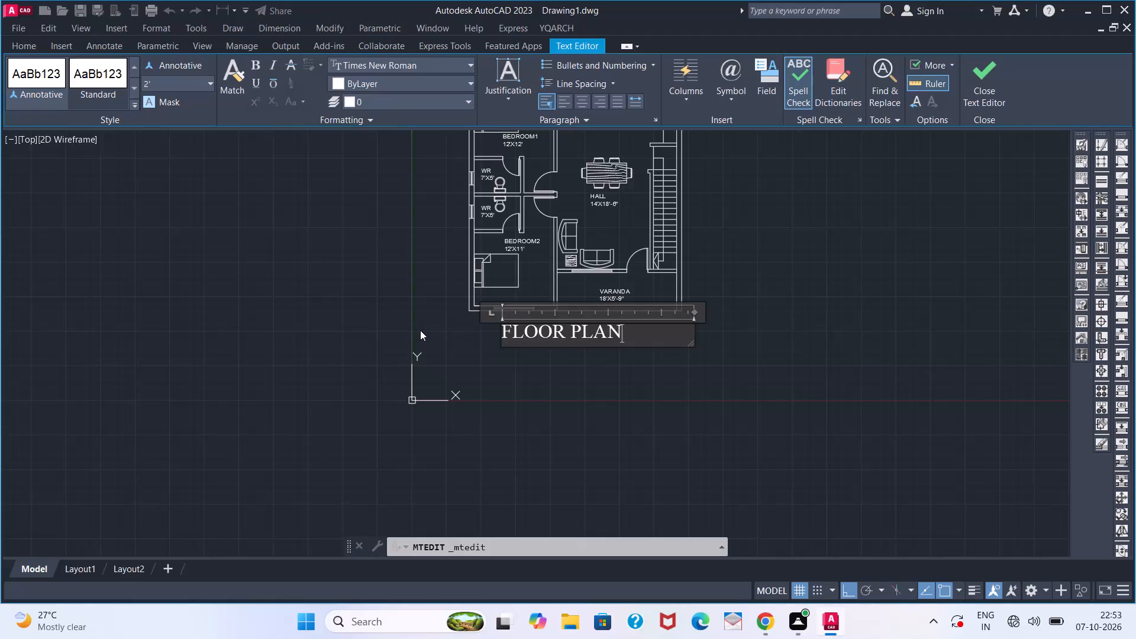
pyautogui.click(968, 93)
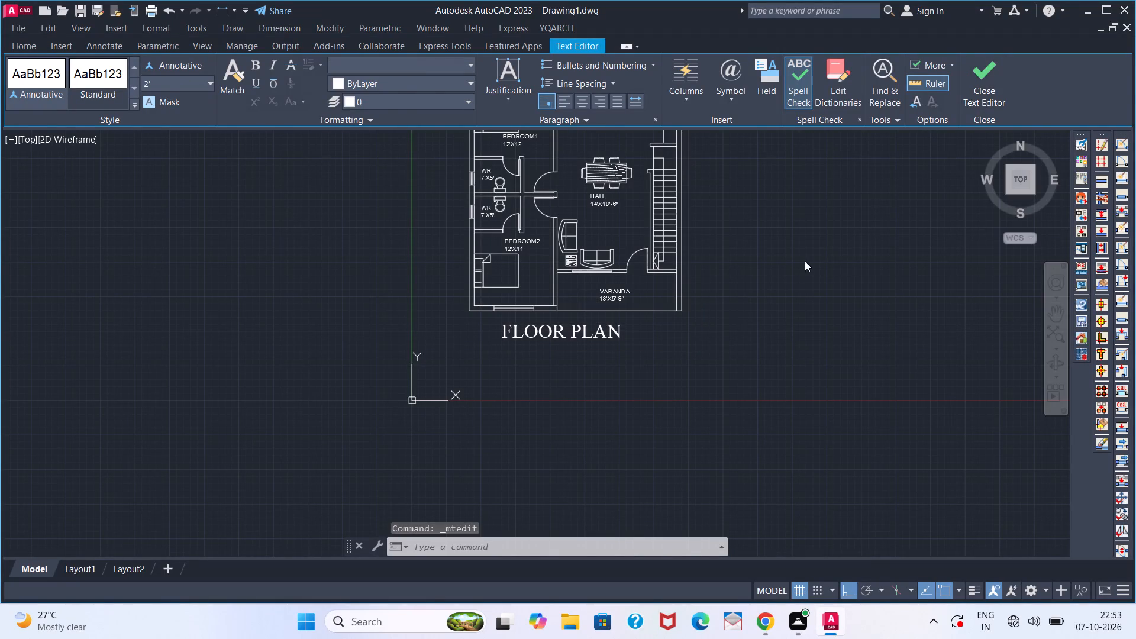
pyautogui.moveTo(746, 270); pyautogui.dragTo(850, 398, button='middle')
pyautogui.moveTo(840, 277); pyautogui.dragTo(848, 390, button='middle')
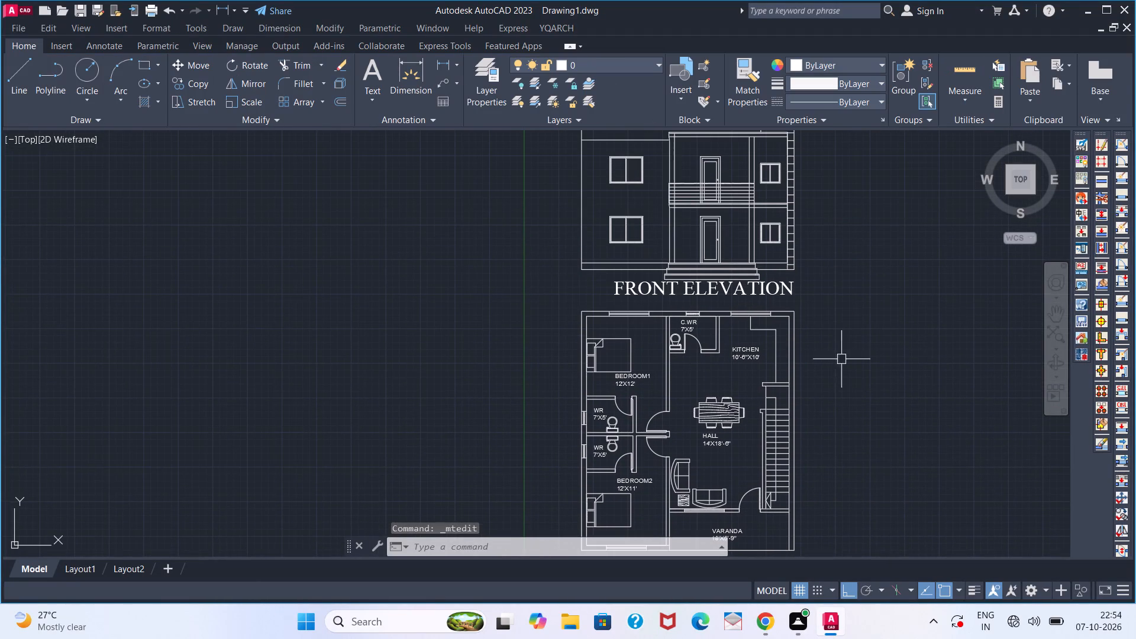
# Hatch the ground-floor wall around the right-hand window of the front elevation with AR-BRSTD in grey 99,100,102.
pyautogui.moveTo(838, 279); pyautogui.dragTo(844, 366, button='middle')
pyautogui.scroll(-1, 845, 354)
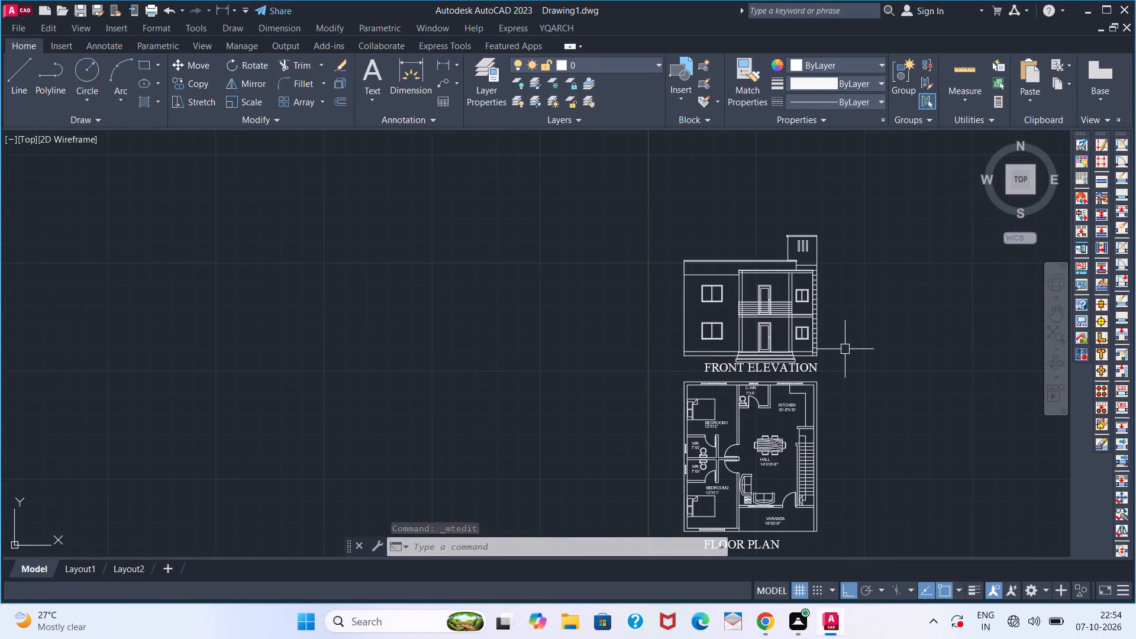
pyautogui.moveTo(844, 342); pyautogui.dragTo(919, 313, button='middle')
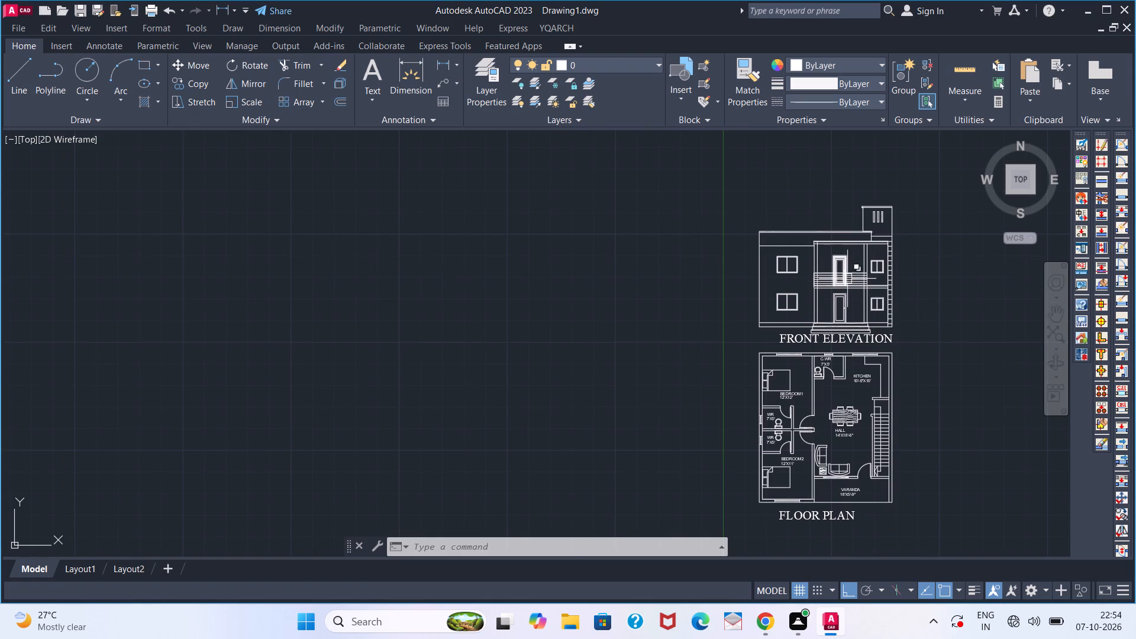
pyautogui.scroll(1, 847, 279)
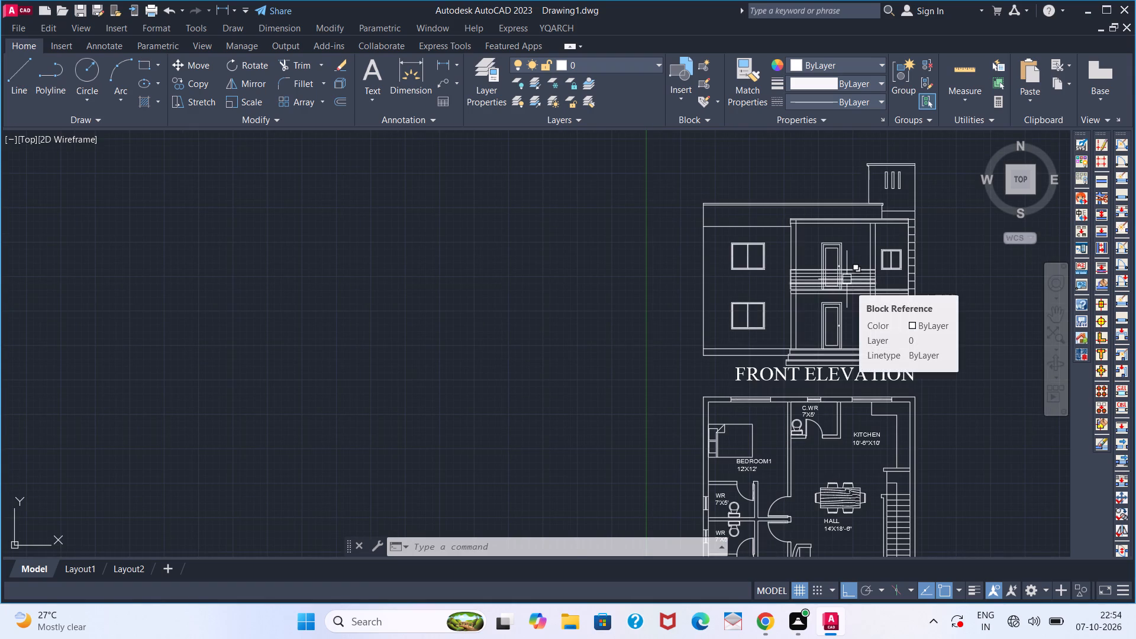
pyautogui.press('h')
pyautogui.press('Return')
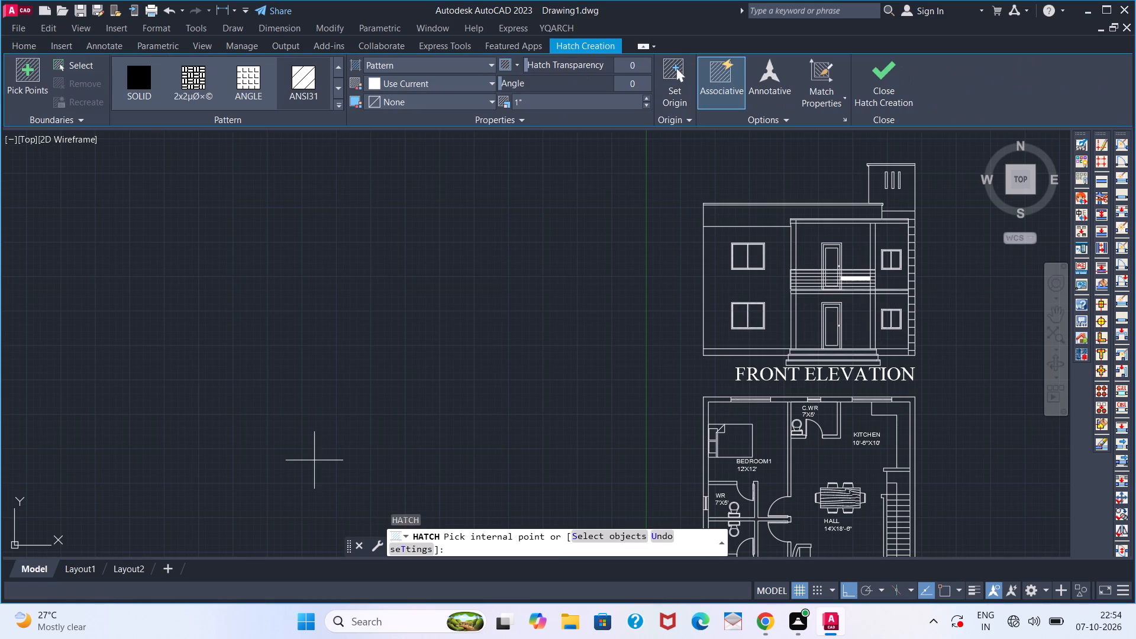
pyautogui.click(340, 101)
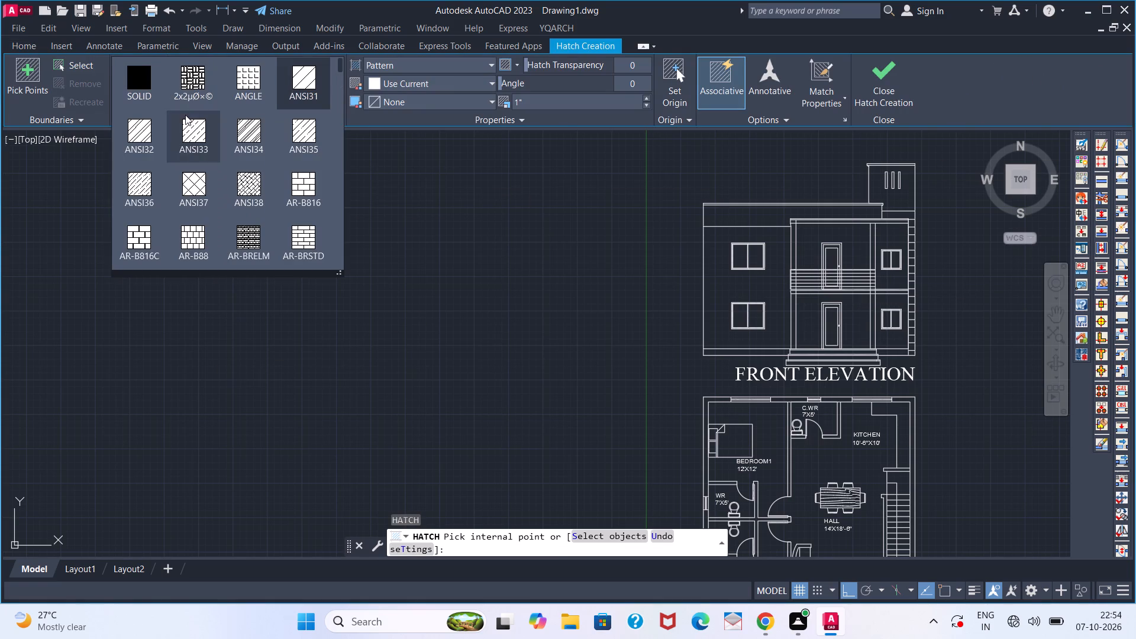
pyautogui.scroll(-1, 216, 177)
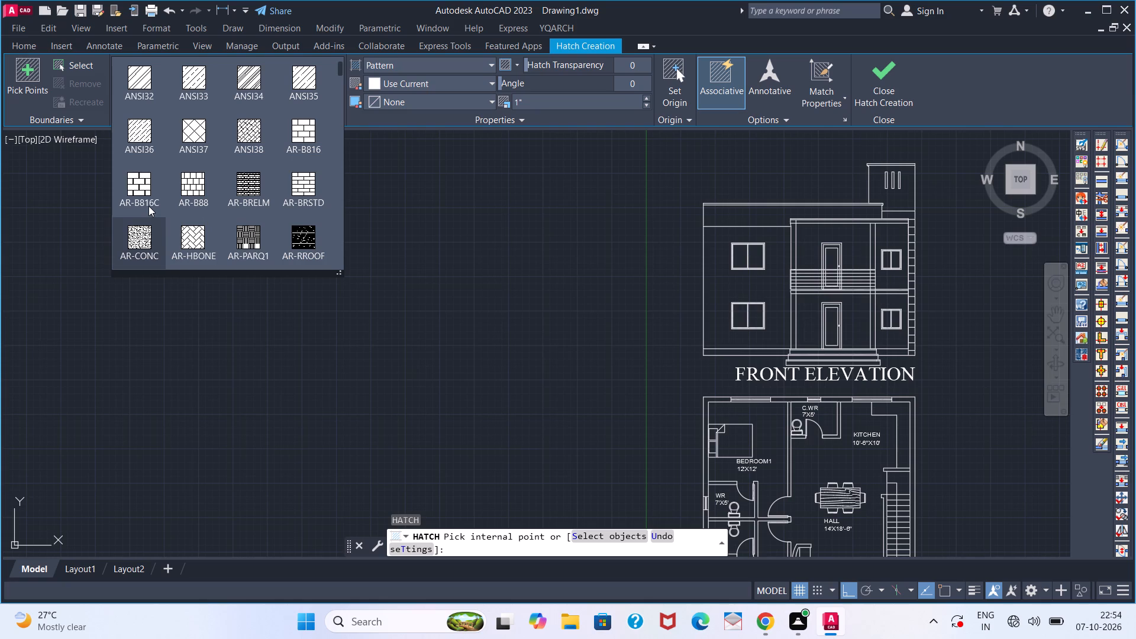
pyautogui.scroll(-1, 153, 206)
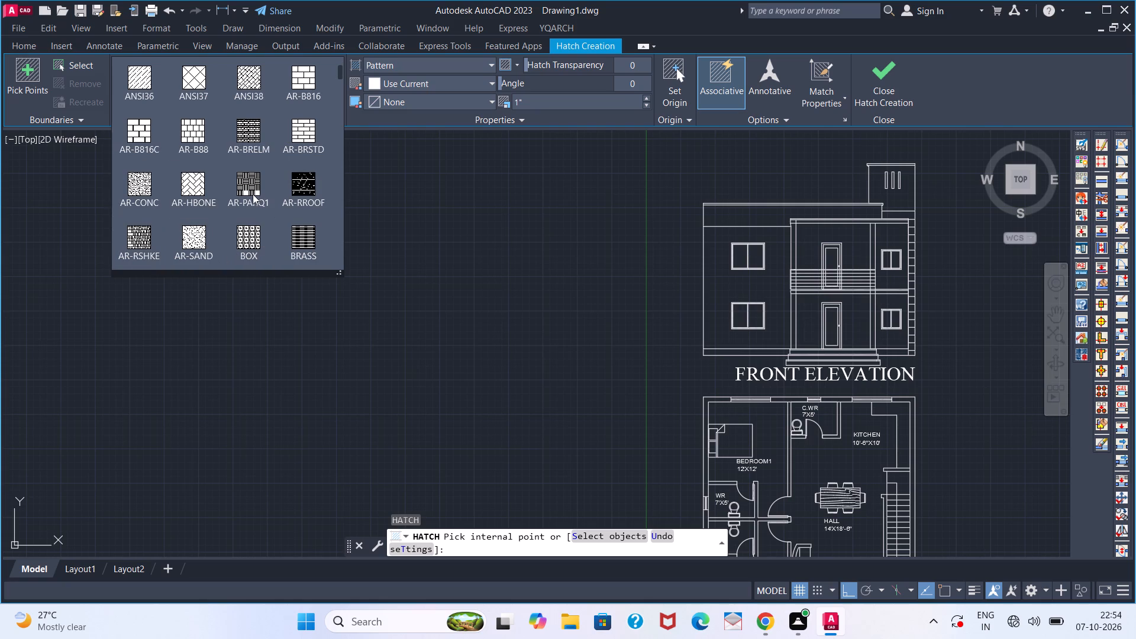
pyautogui.click(302, 129)
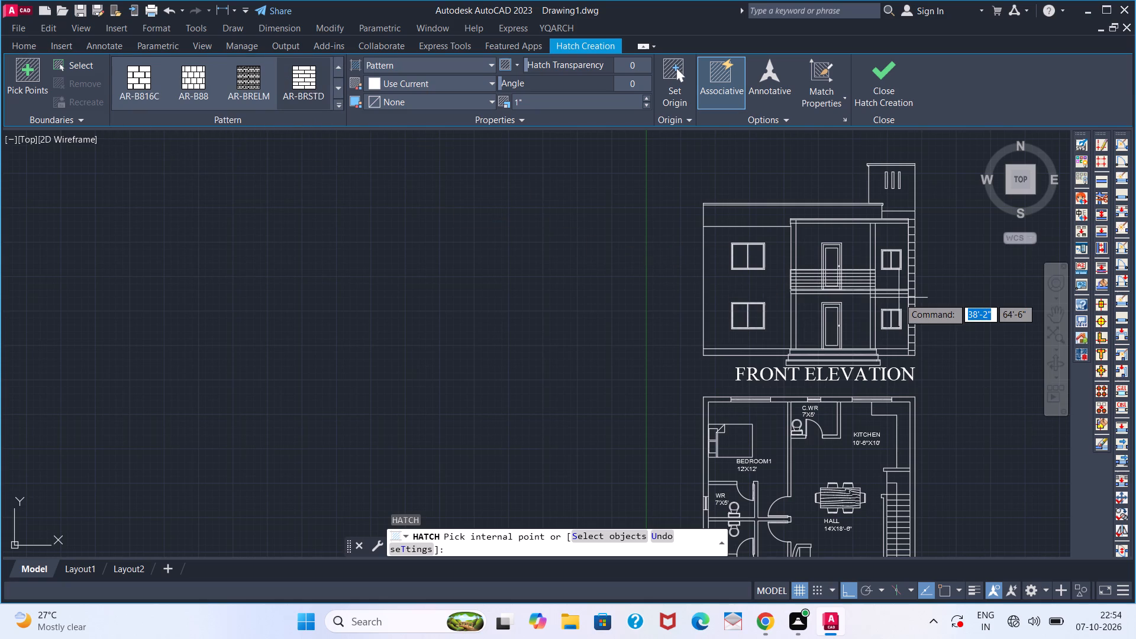
pyautogui.scroll(2, 896, 287)
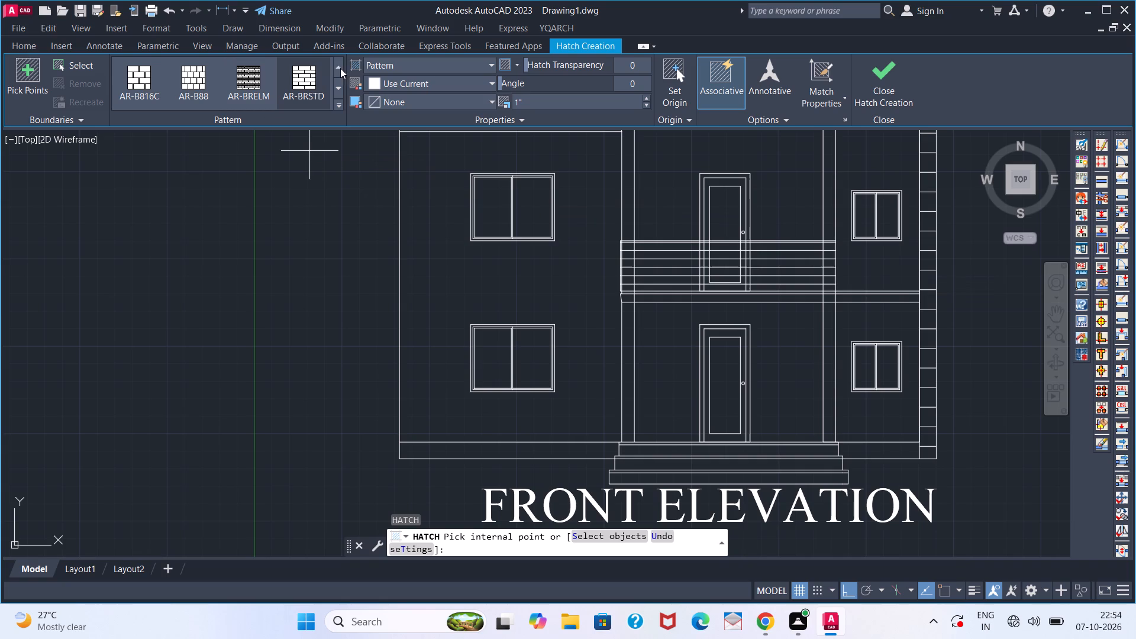
pyautogui.click(385, 80)
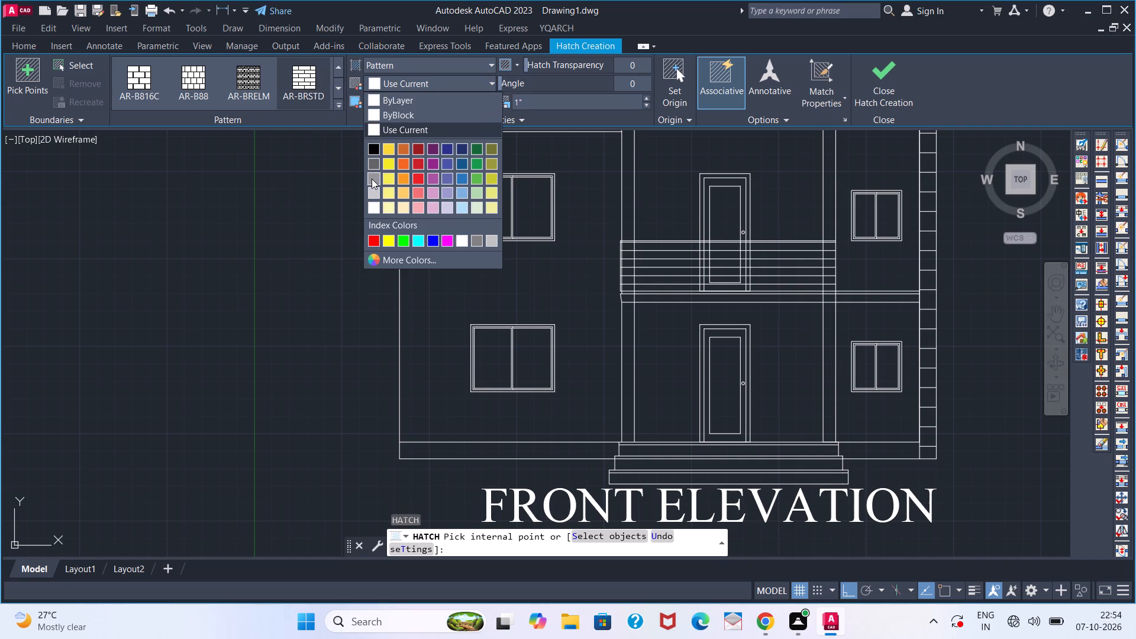
pyautogui.click(372, 168)
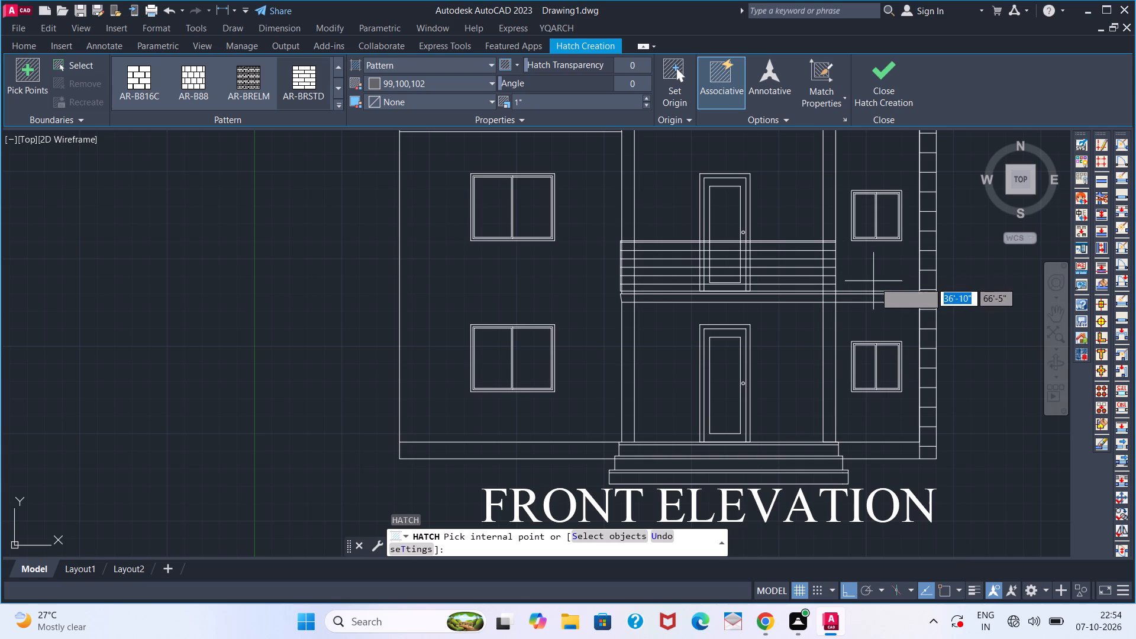
pyautogui.click(877, 322)
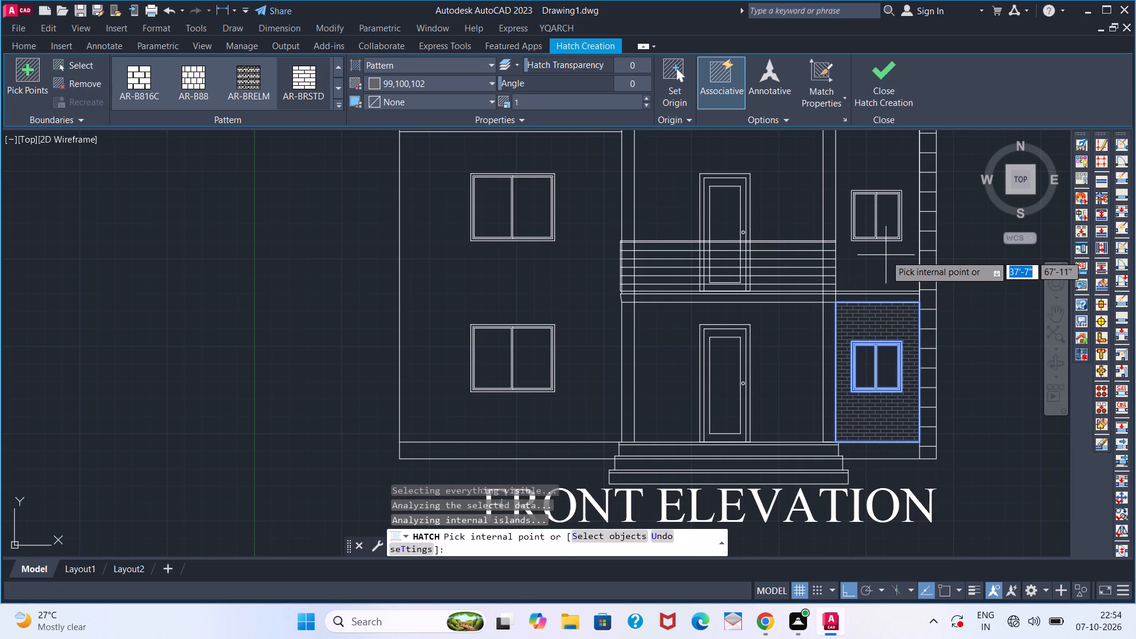
pyautogui.press('Escape')
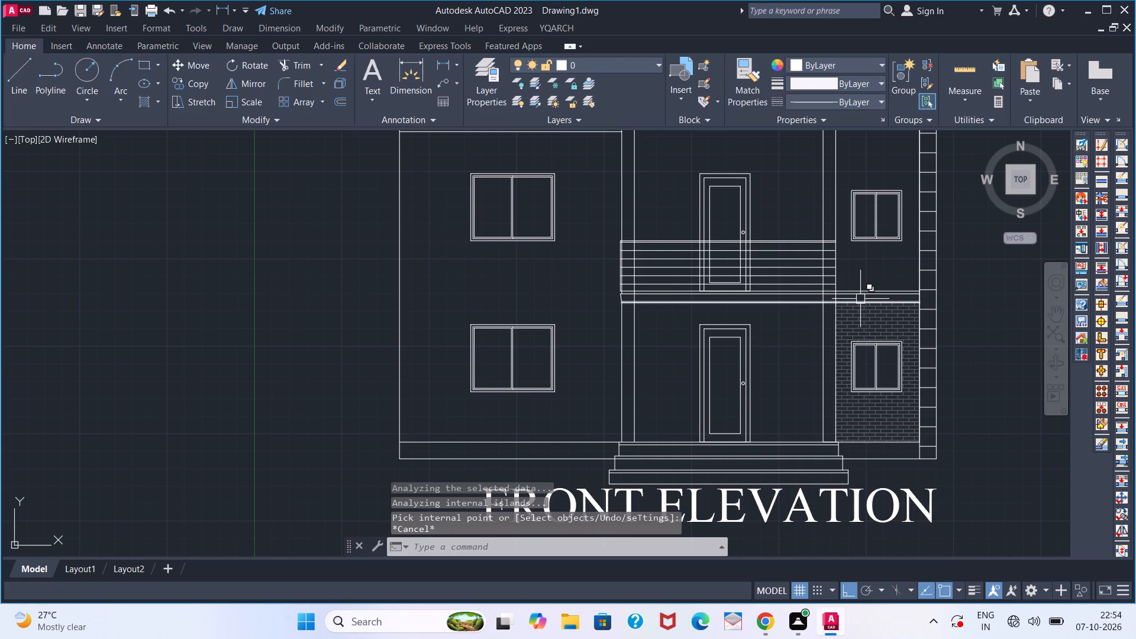
# Trim away the three floor-slab lines crossing the right-hand window bay between its two storeys.
pyautogui.write('TR')
pyautogui.press('space')
pyautogui.scroll(4, 853, 298)
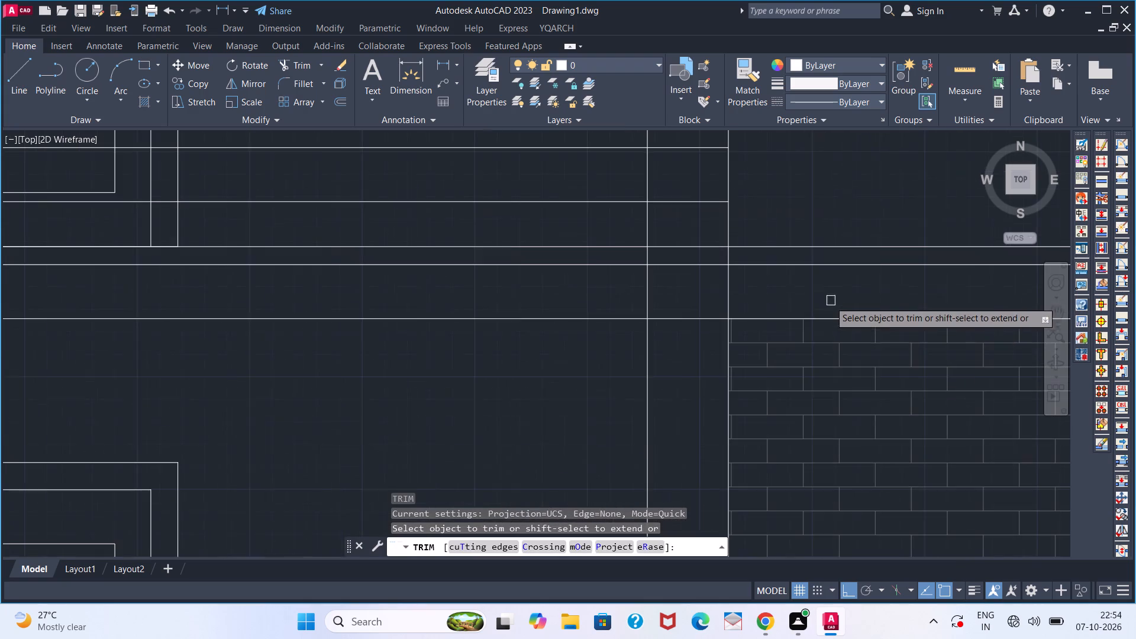
pyautogui.scroll(-1, 775, 305)
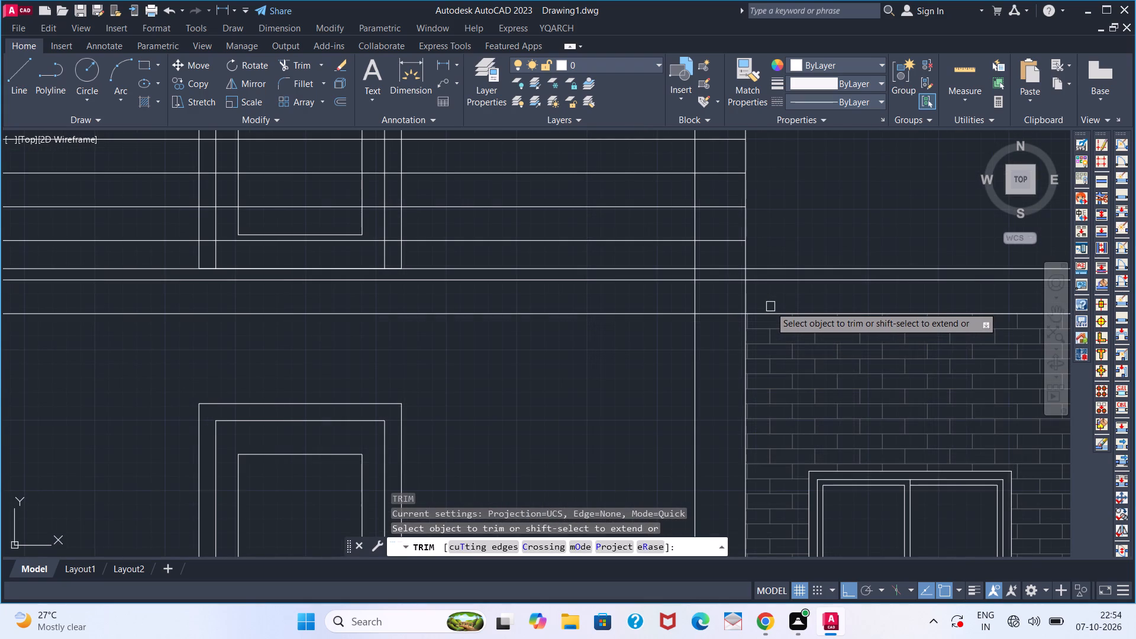
pyautogui.click(770, 310)
pyautogui.press('space')
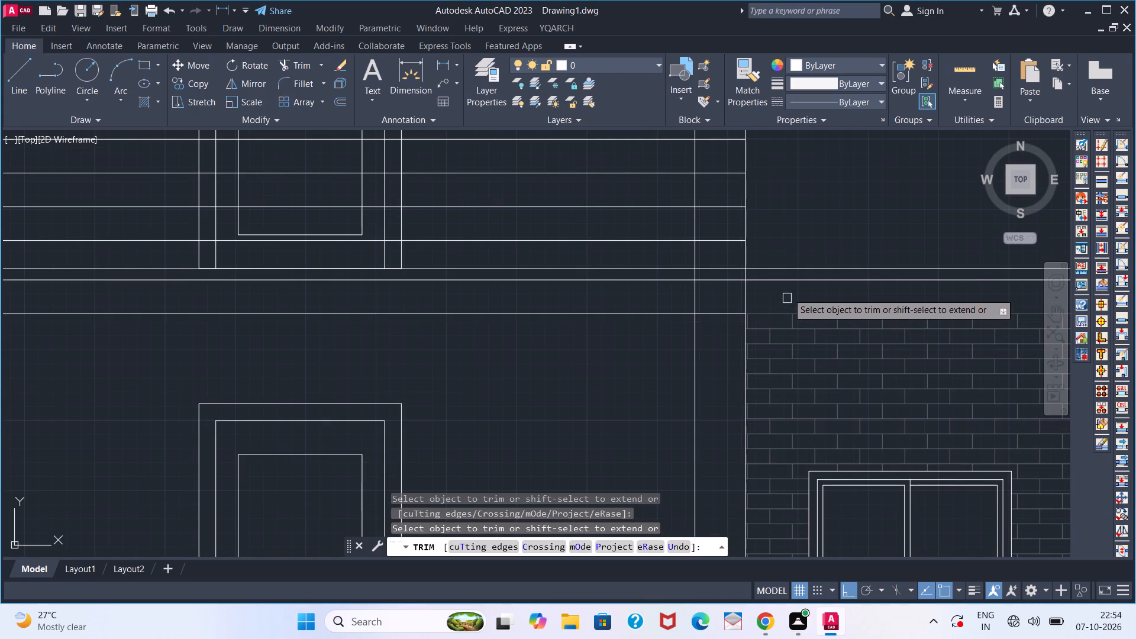
pyautogui.click(789, 285)
pyautogui.click(793, 267)
pyautogui.scroll(-4, 793, 267)
pyautogui.press('space')
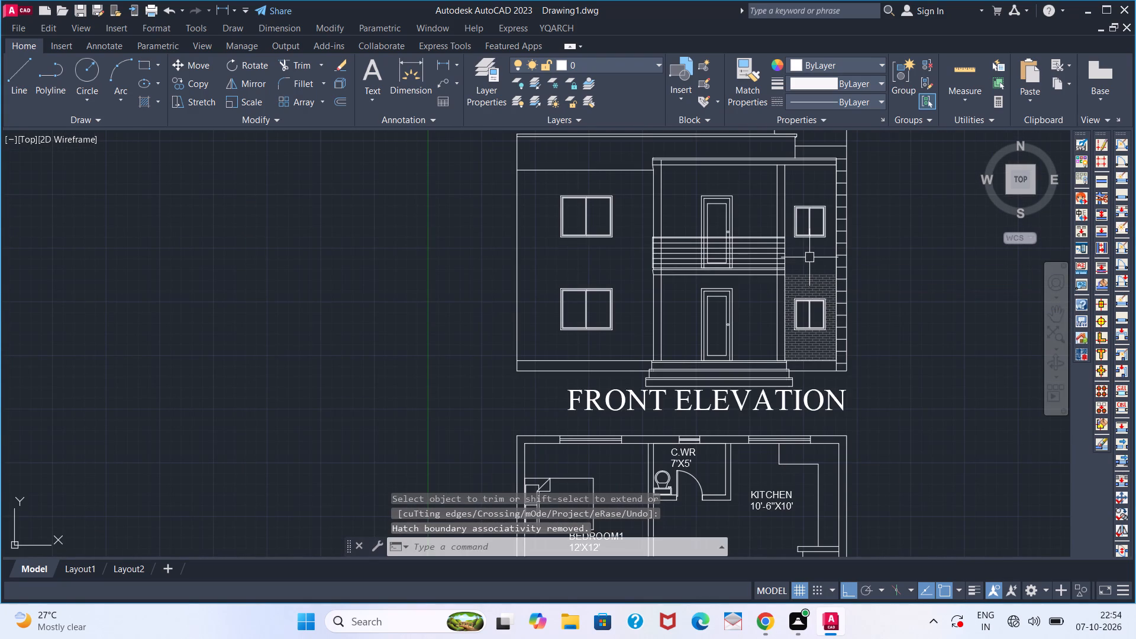
# Hatch the full-height right-hand window bay around both windows with AR-BRSTD in grey 99,100,102.
pyautogui.write('H')
pyautogui.press('space')
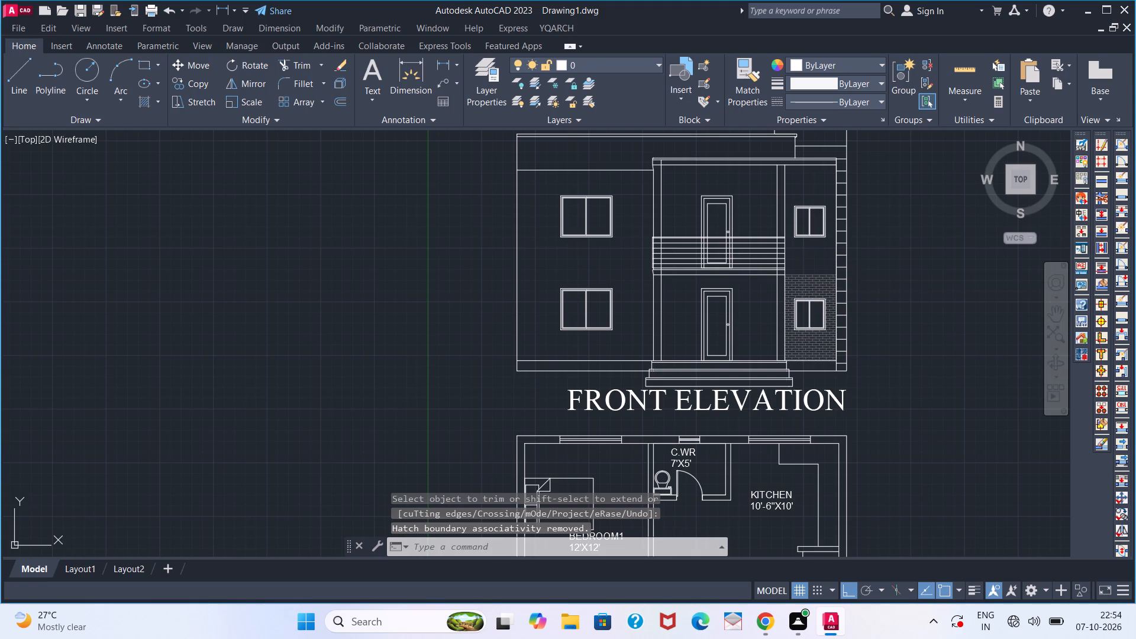
pyautogui.click(807, 263)
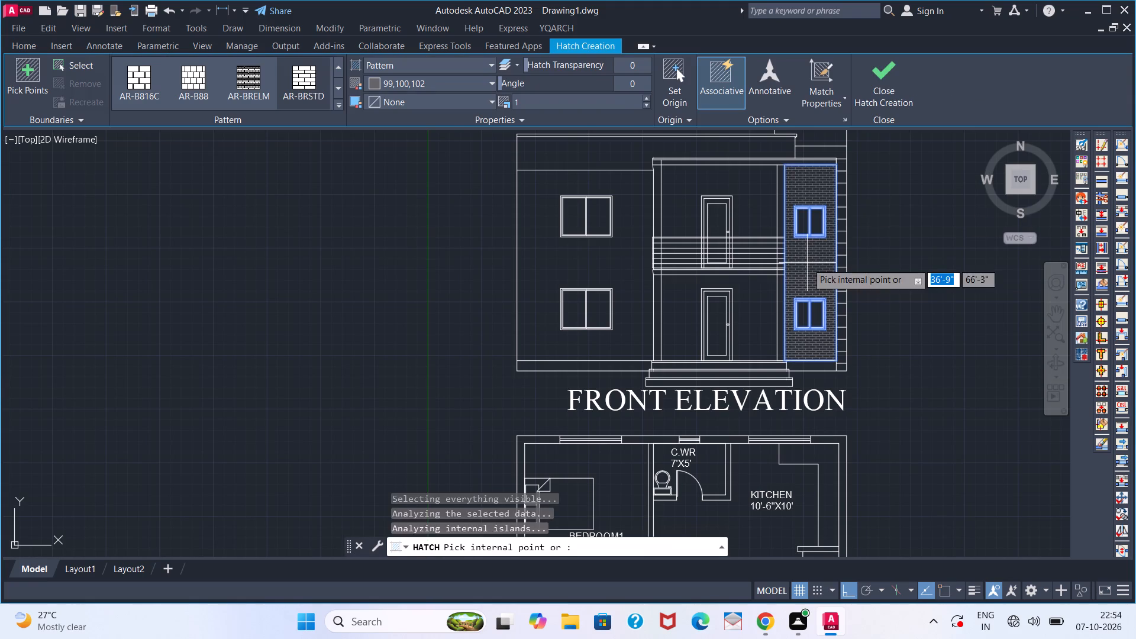
pyautogui.click(883, 76)
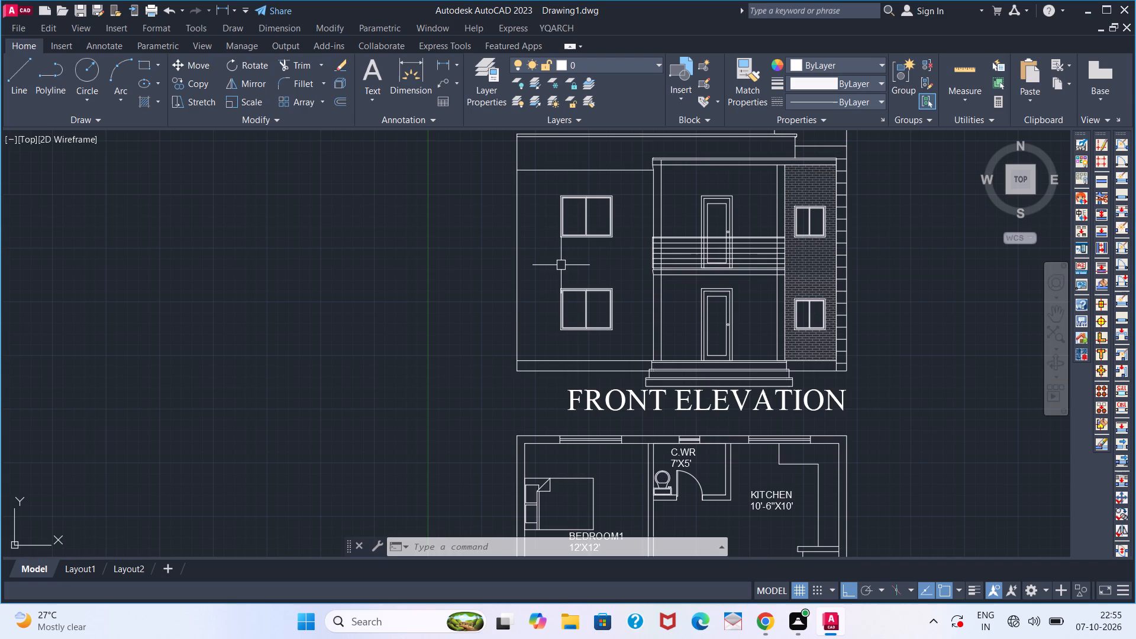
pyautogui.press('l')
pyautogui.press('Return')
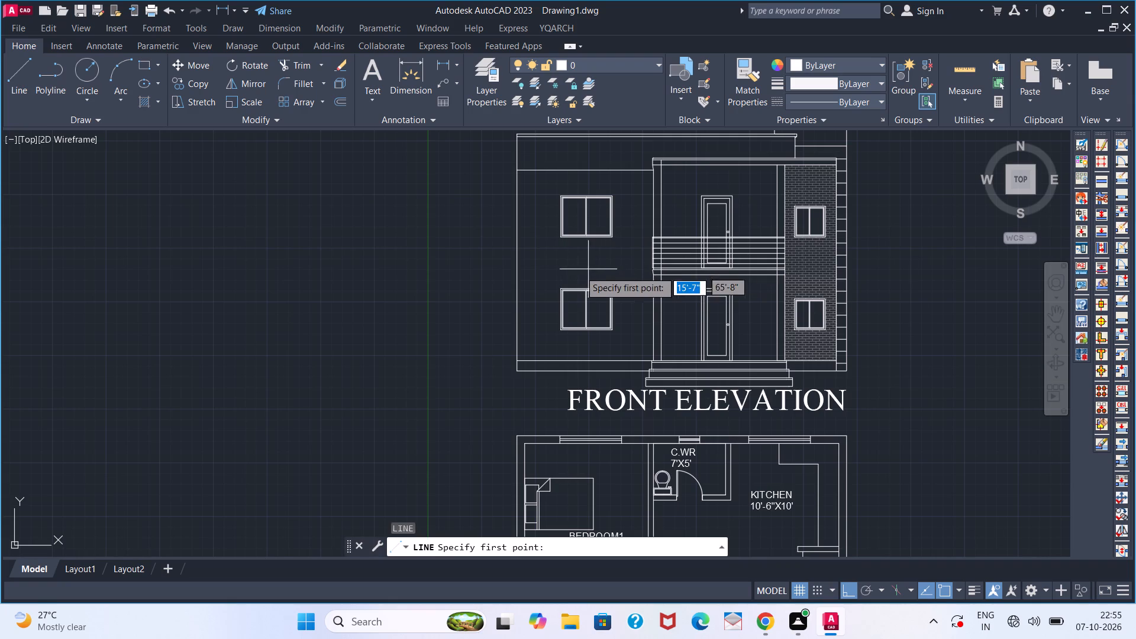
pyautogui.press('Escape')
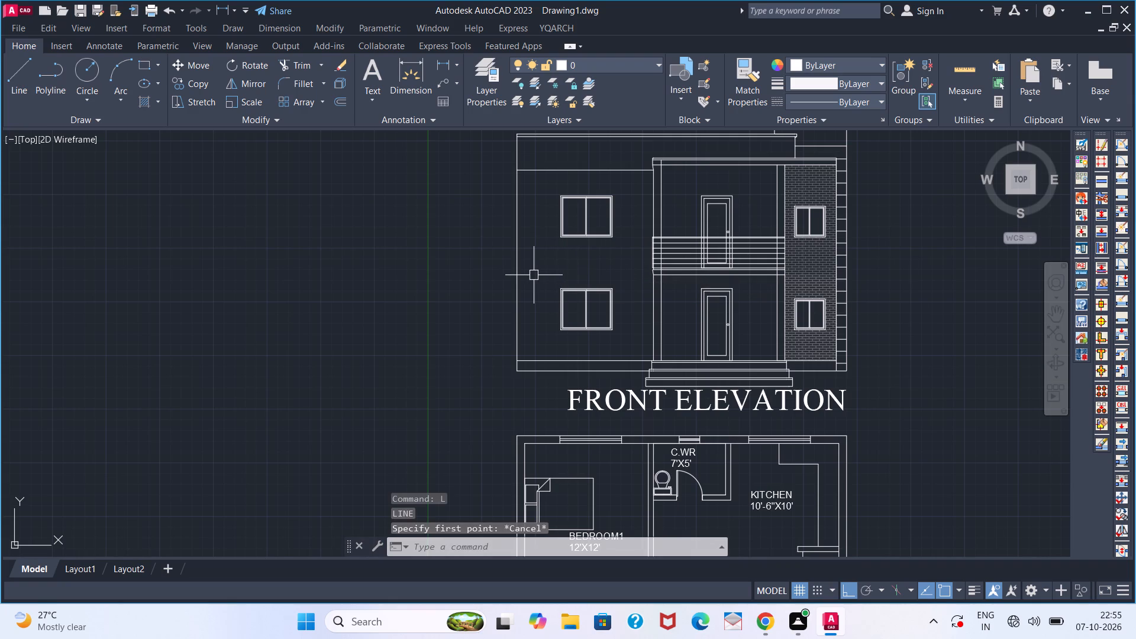
# Draw a horizontal floor line about 13'-2" long from the balcony slab's left corner to the elevation's left wall edge.
pyautogui.press('l')
pyautogui.press('Return')
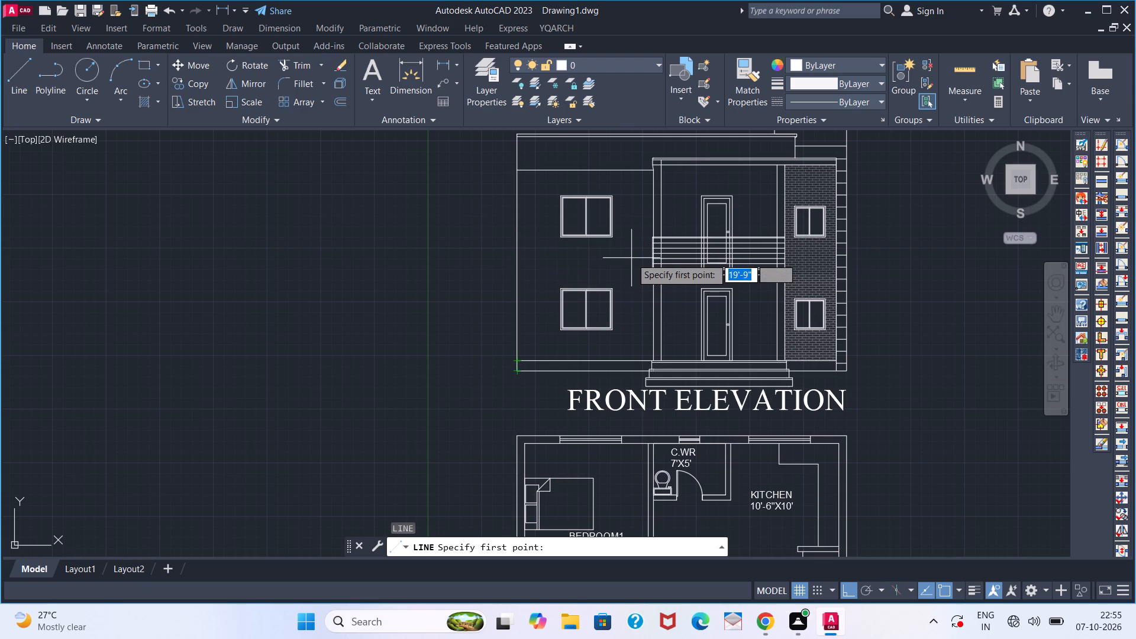
pyautogui.scroll(3, 632, 264)
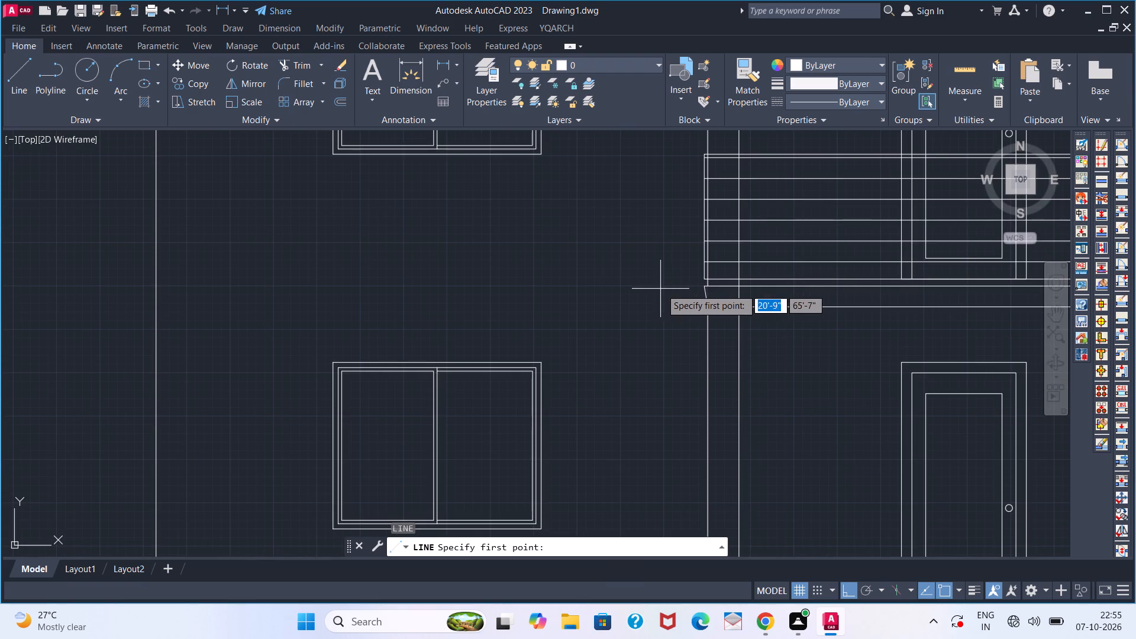
pyautogui.click(702, 288)
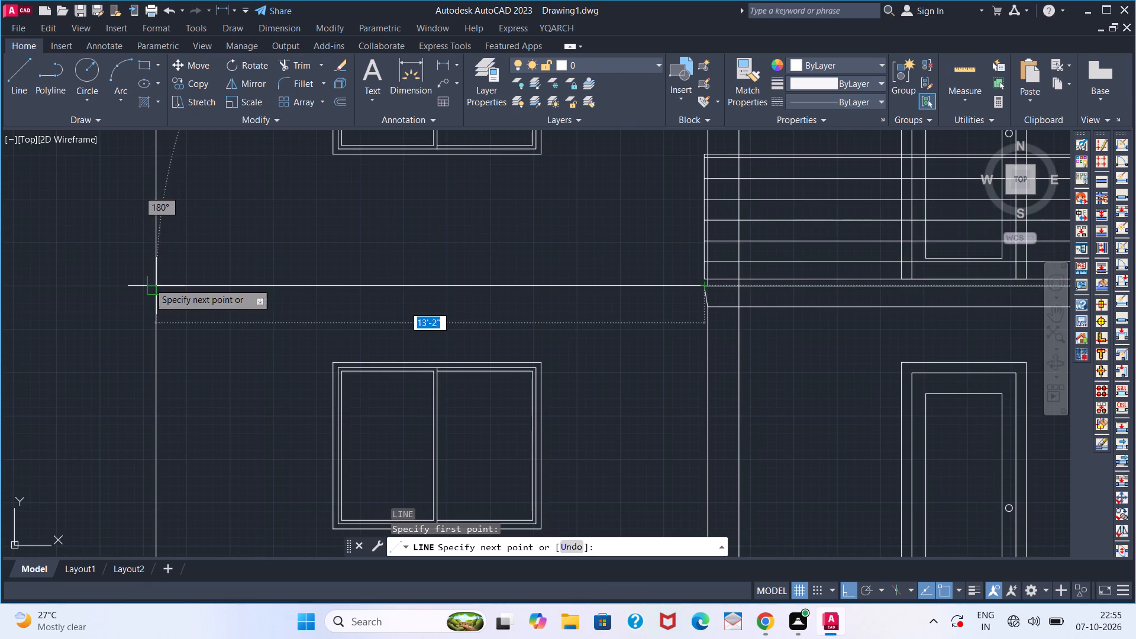
pyautogui.click(149, 283)
pyautogui.press('Escape')
# Set the hatch scale of the full-height brick hatch on the right-hand bay to 2.
pyautogui.scroll(-4, 160, 282)
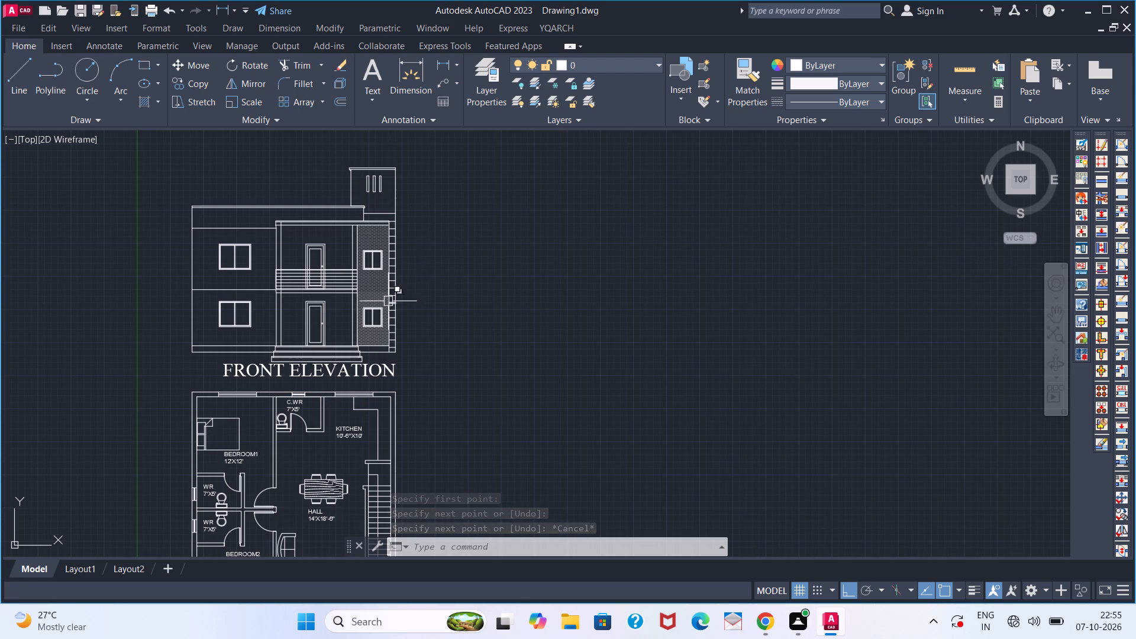
pyautogui.scroll(1, 373, 301)
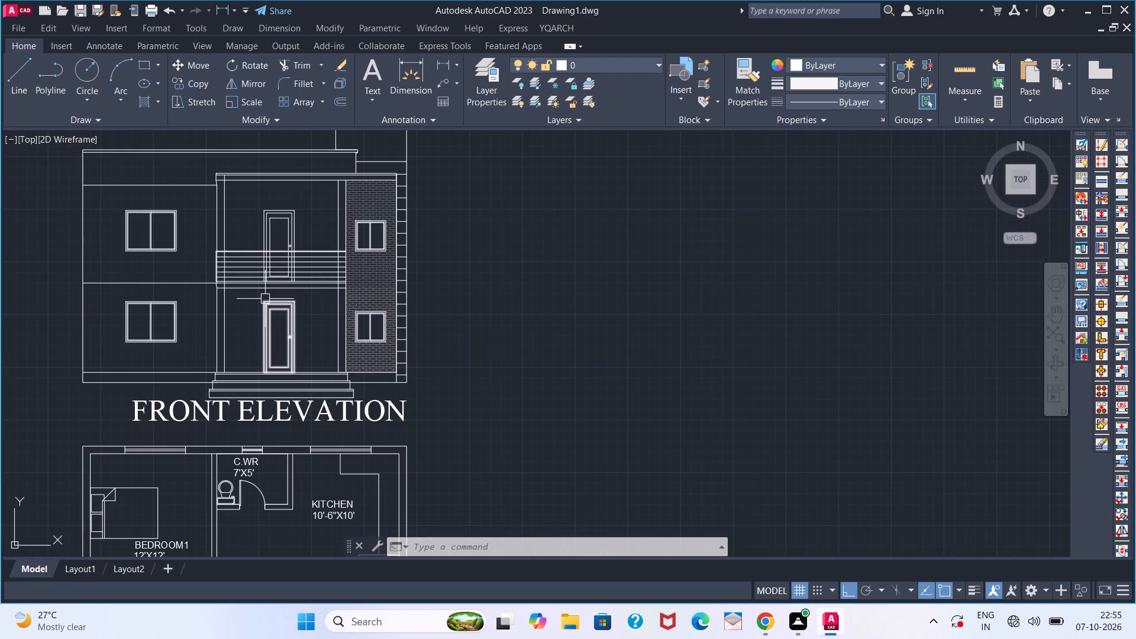
pyautogui.moveTo(266, 302); pyautogui.dragTo(460, 295, button='middle')
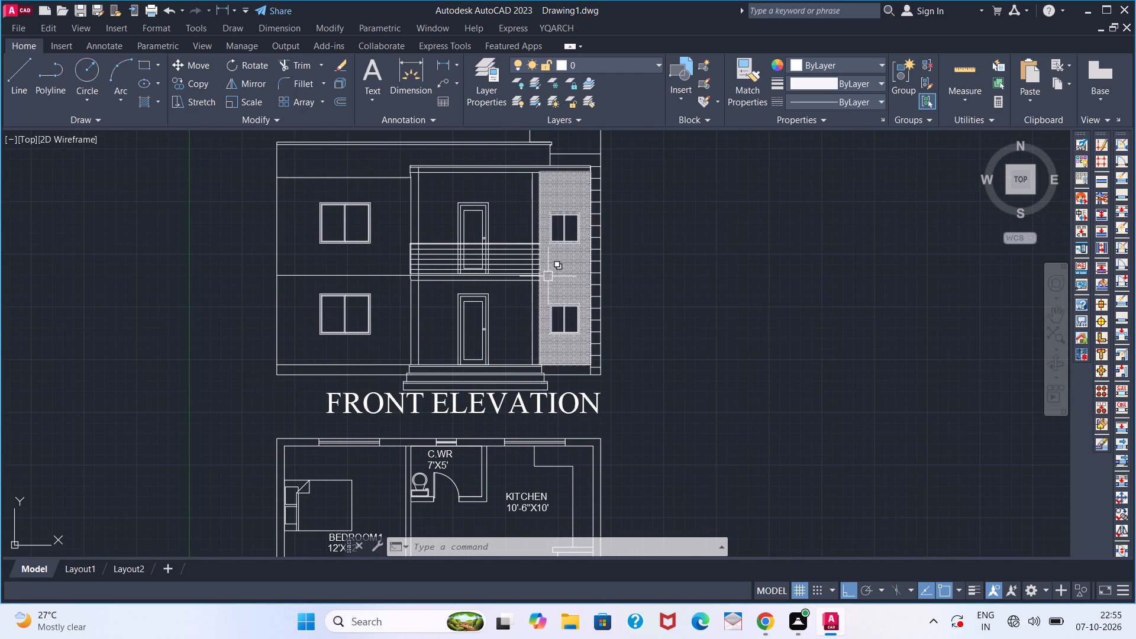
pyautogui.click(548, 276)
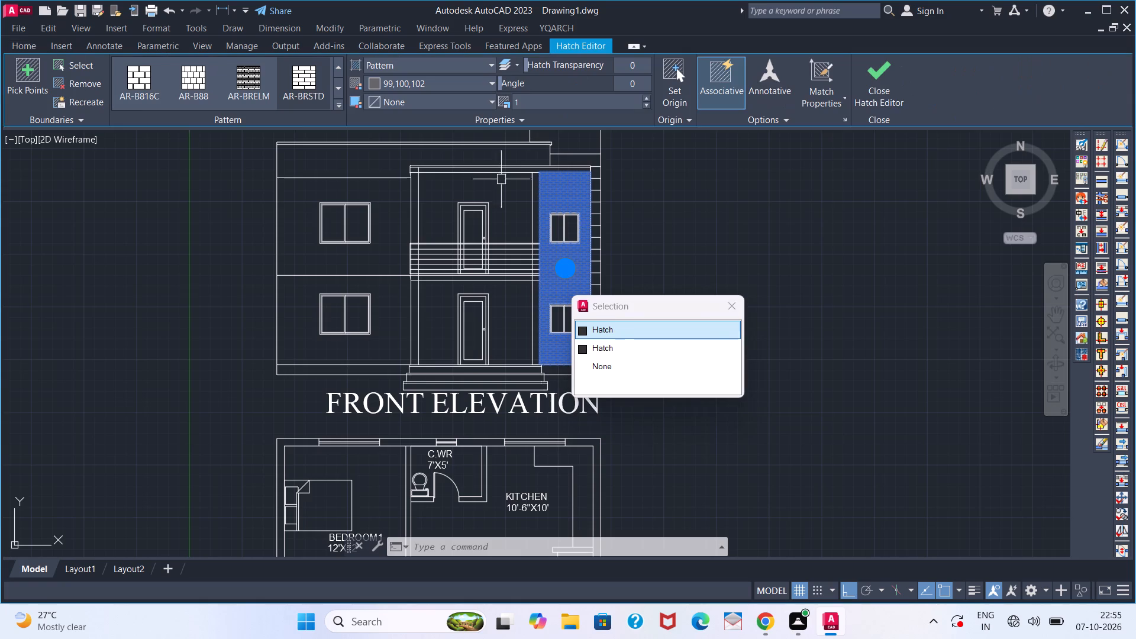
pyautogui.click(556, 103)
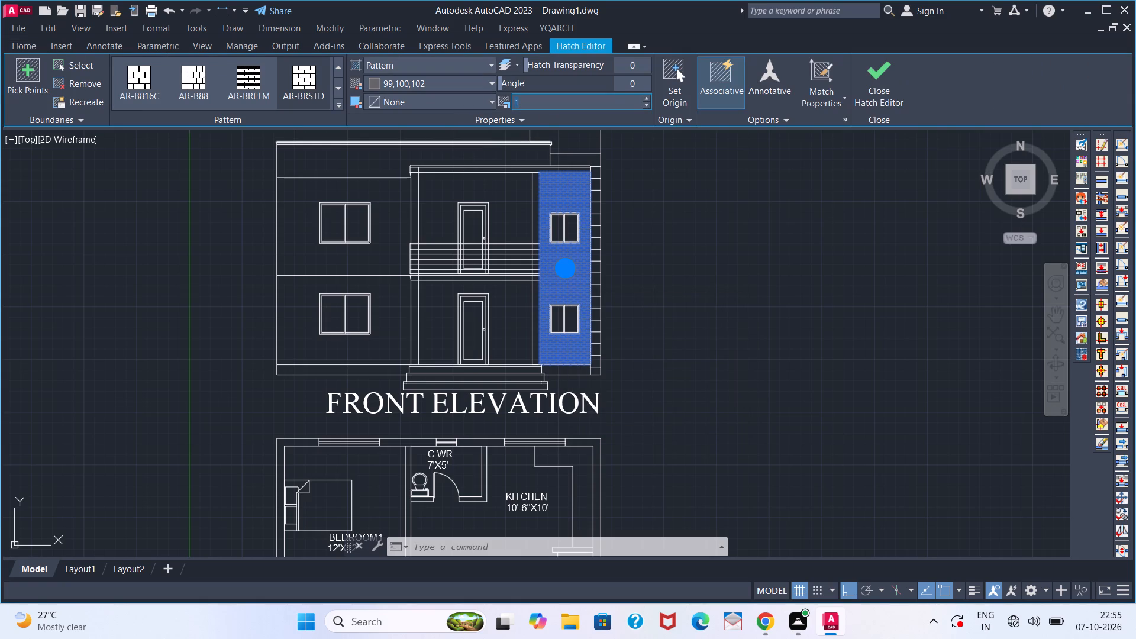
pyautogui.press('2')
pyautogui.press('Return')
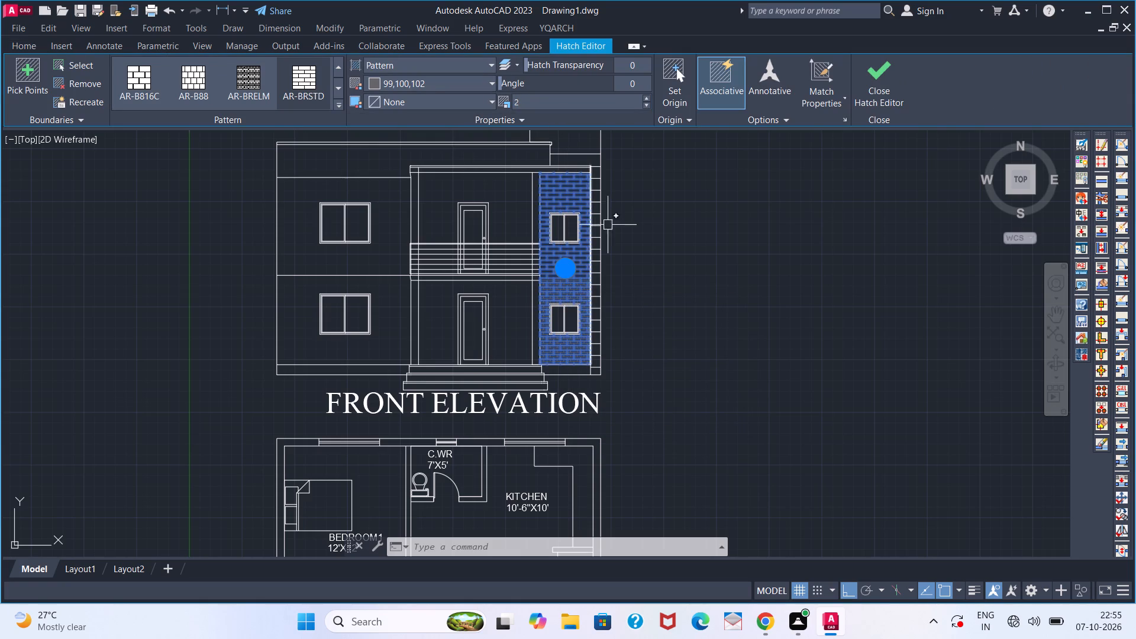
pyautogui.click(883, 78)
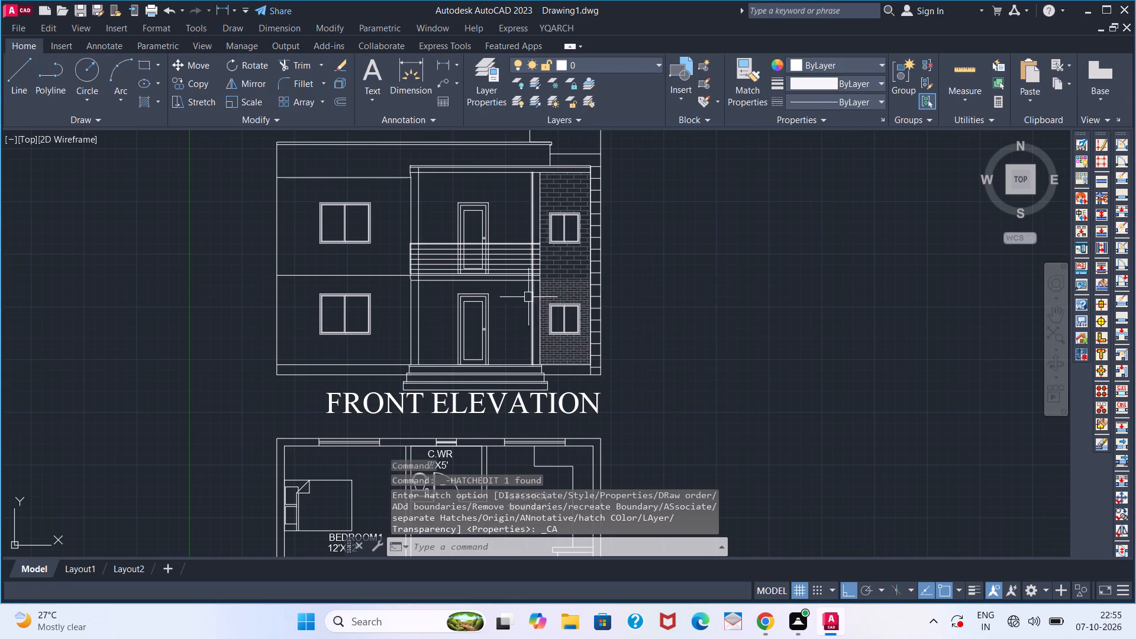
# Set the hatch scale of the ground-floor brick hatch around the right-hand window to 2.
pyautogui.click(545, 291)
pyautogui.click(615, 367)
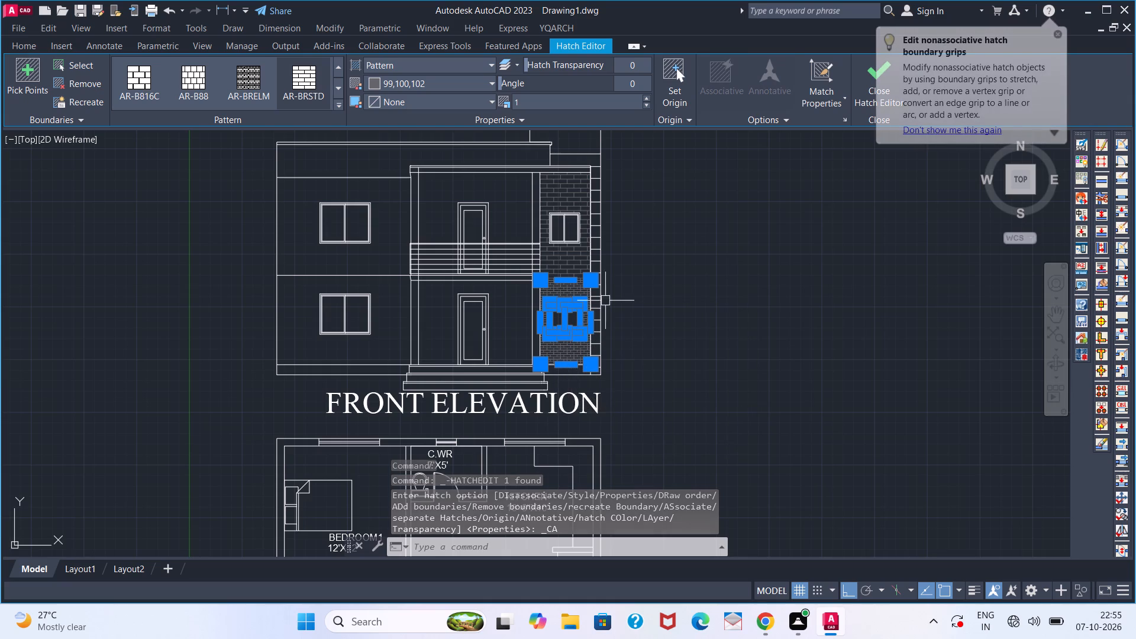
pyautogui.click(527, 99)
pyautogui.press('2')
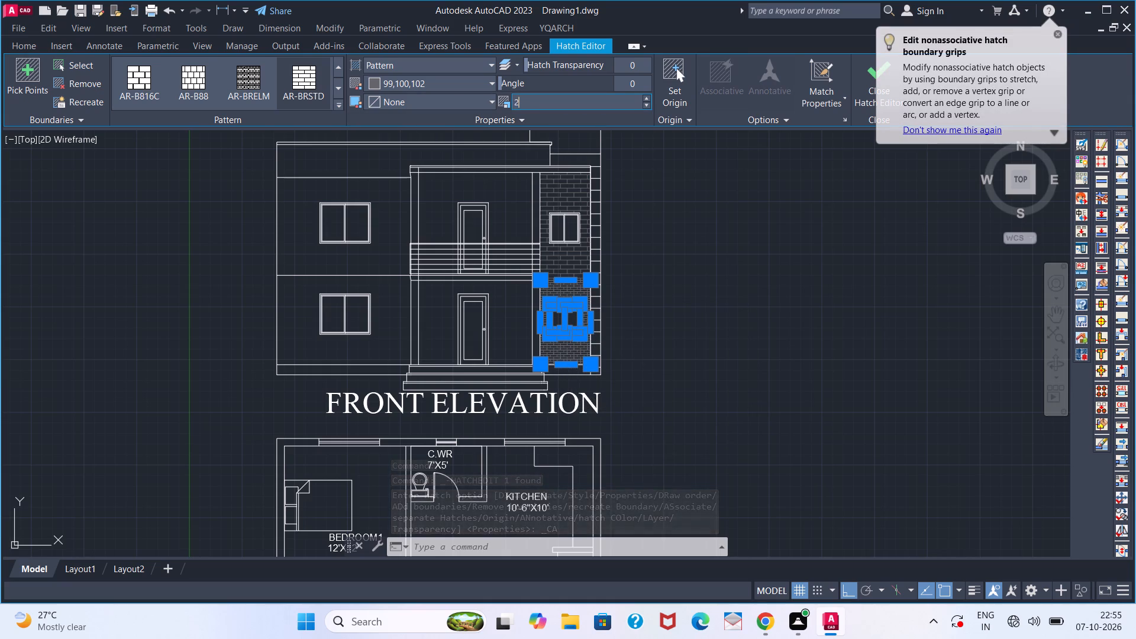
pyautogui.press('Return')
pyautogui.click(603, 101)
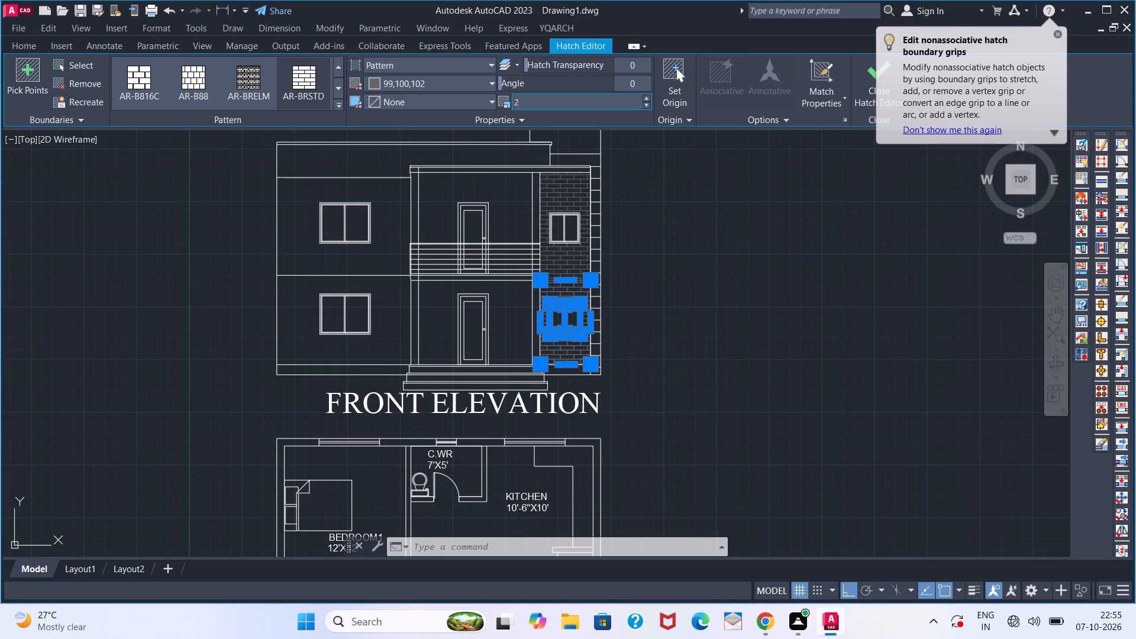
# Finish editing the ground-floor brick hatch around the right-hand window.
pyautogui.press('Return')
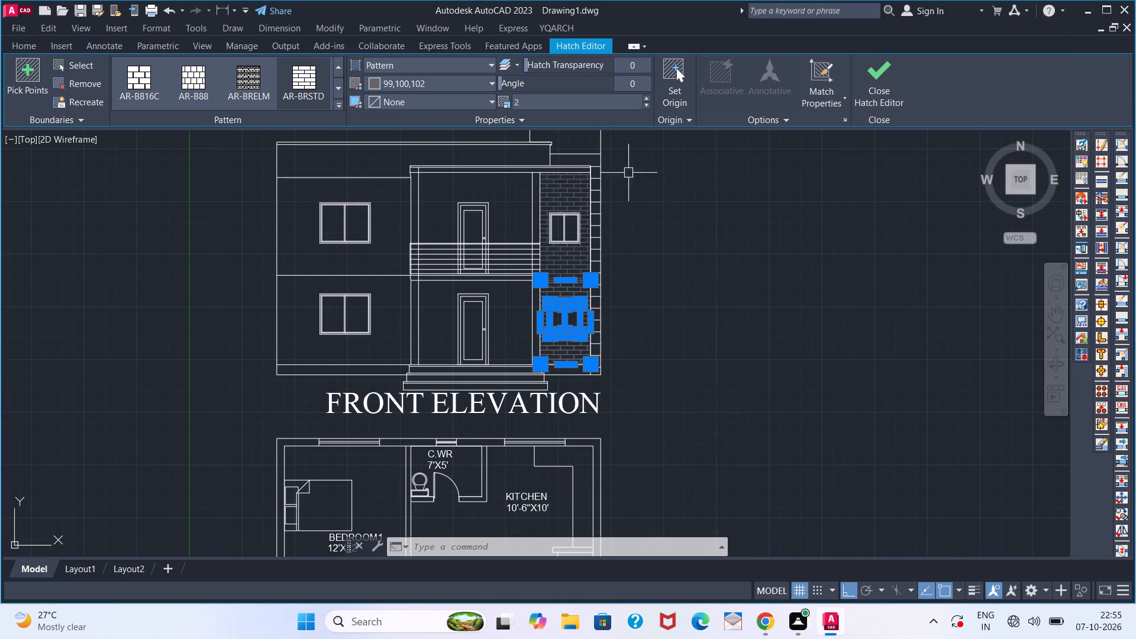
pyautogui.click(653, 239)
pyautogui.click(870, 96)
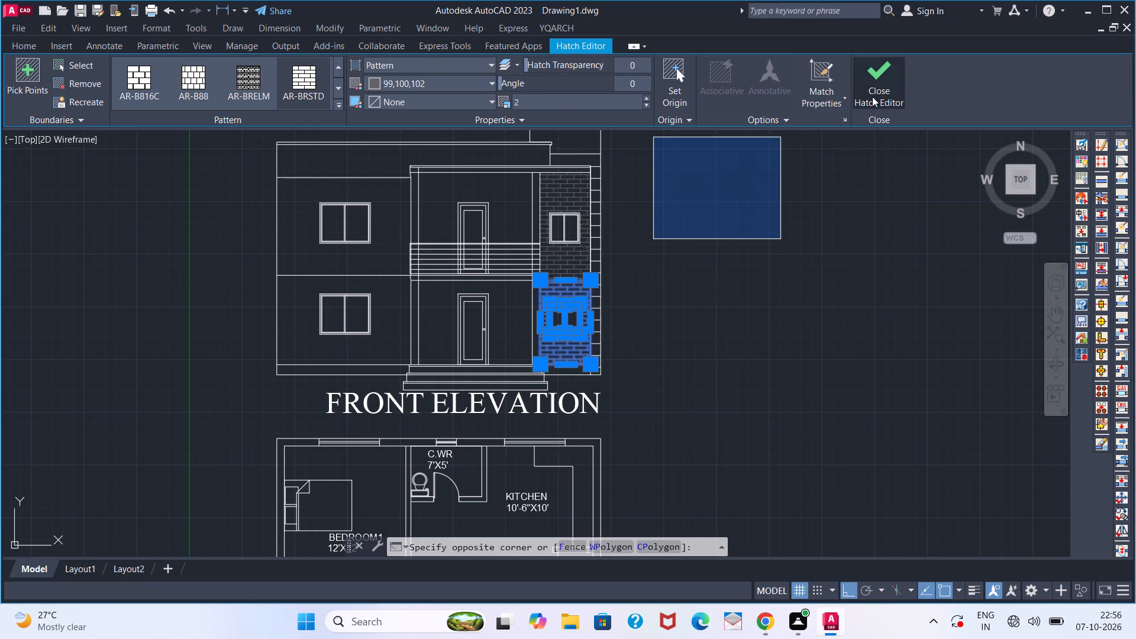
# Examine the brick-hatched front elevation together with the floor plan below it.
pyautogui.moveTo(434, 234); pyautogui.dragTo(453, 229, button='middle')
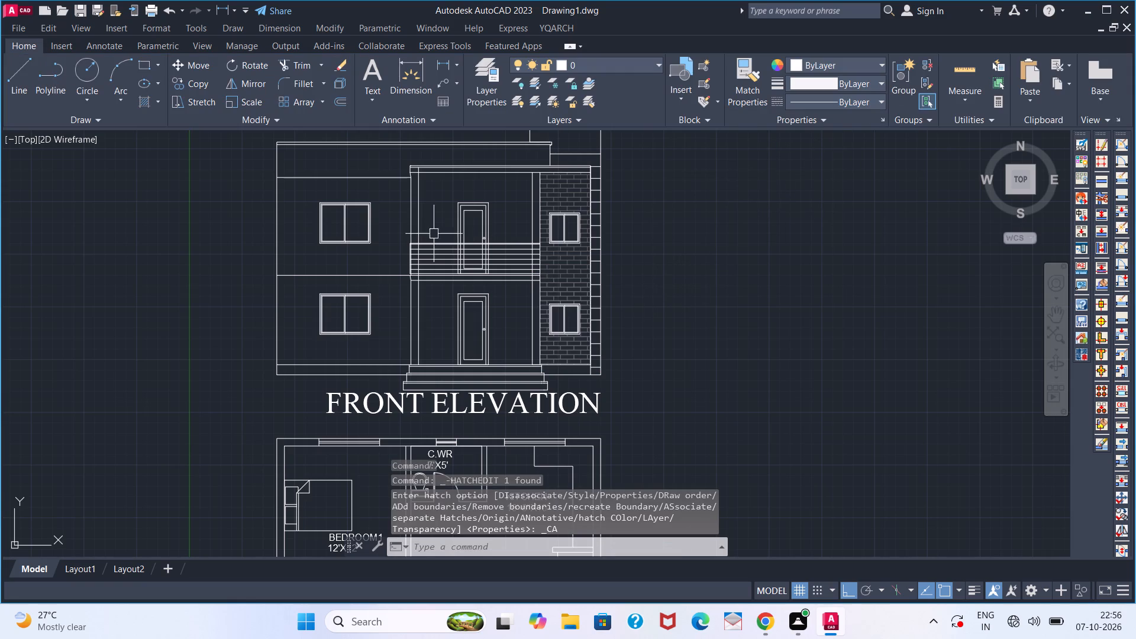
pyautogui.moveTo(453, 229); pyautogui.dragTo(640, 199, button='middle')
pyautogui.scroll(-1, 653, 244)
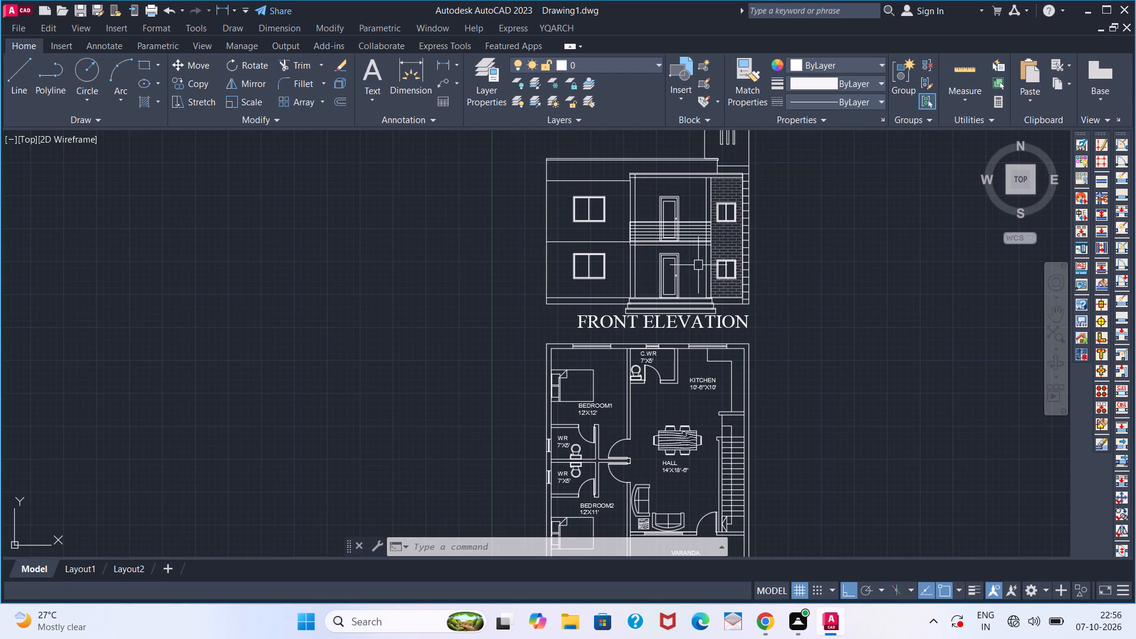
pyautogui.scroll(-1, 698, 265)
pyautogui.scroll(1, 698, 265)
pyautogui.scroll(-1, 698, 265)
pyautogui.scroll(1, 698, 265)
pyautogui.scroll(-1, 698, 265)
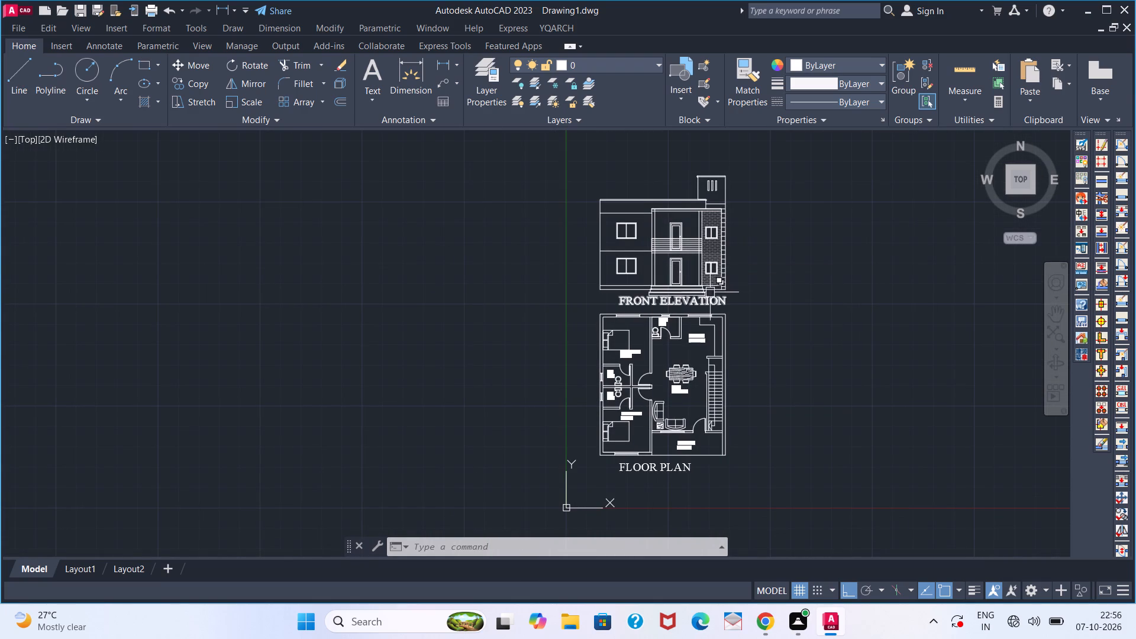
pyautogui.scroll(1, 728, 289)
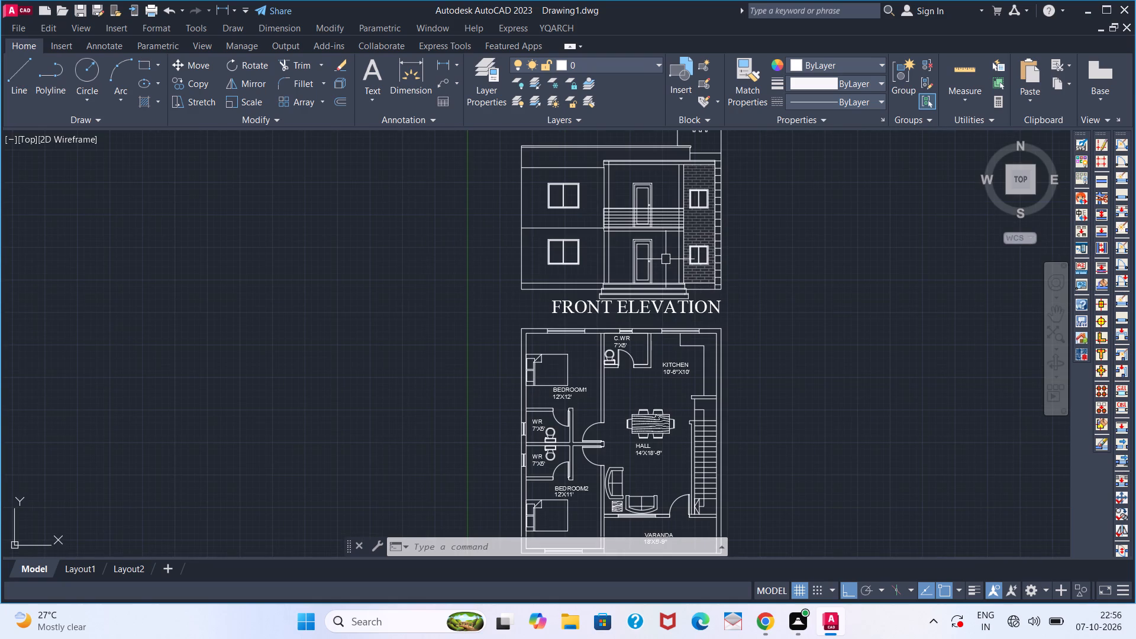
# Browse the DesignCenter sample drawings and open the blocks of Landscaping.dwg.
pyautogui.hotkey('ctrl', '3')
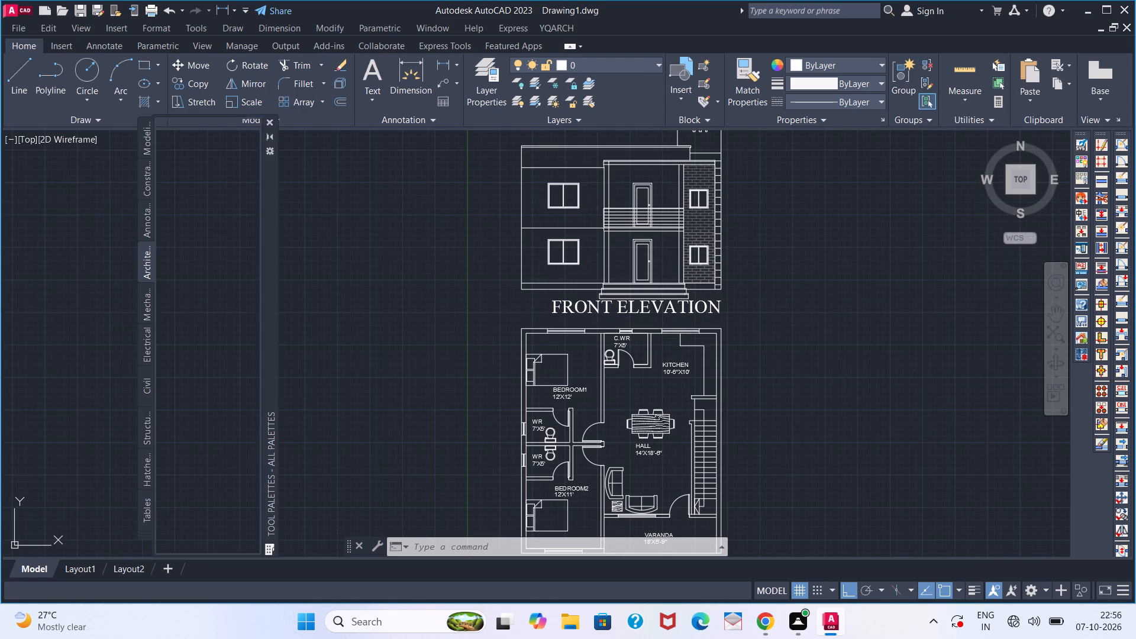
pyautogui.click(267, 117)
pyautogui.hotkey('ctrl', '2')
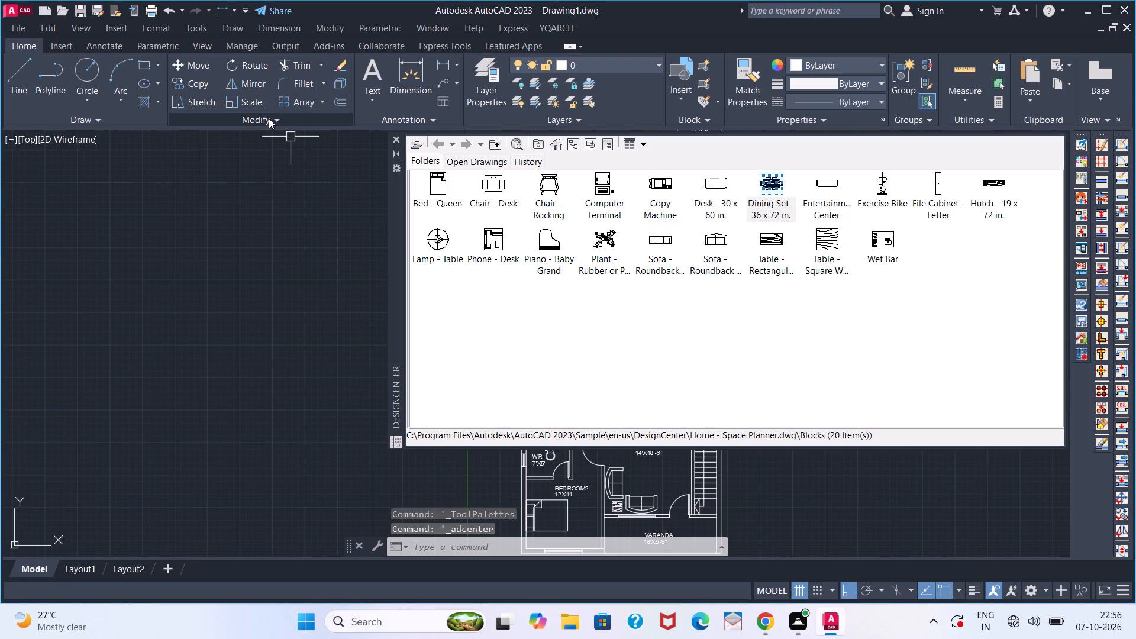
pyautogui.click(495, 141)
pyautogui.click(498, 145)
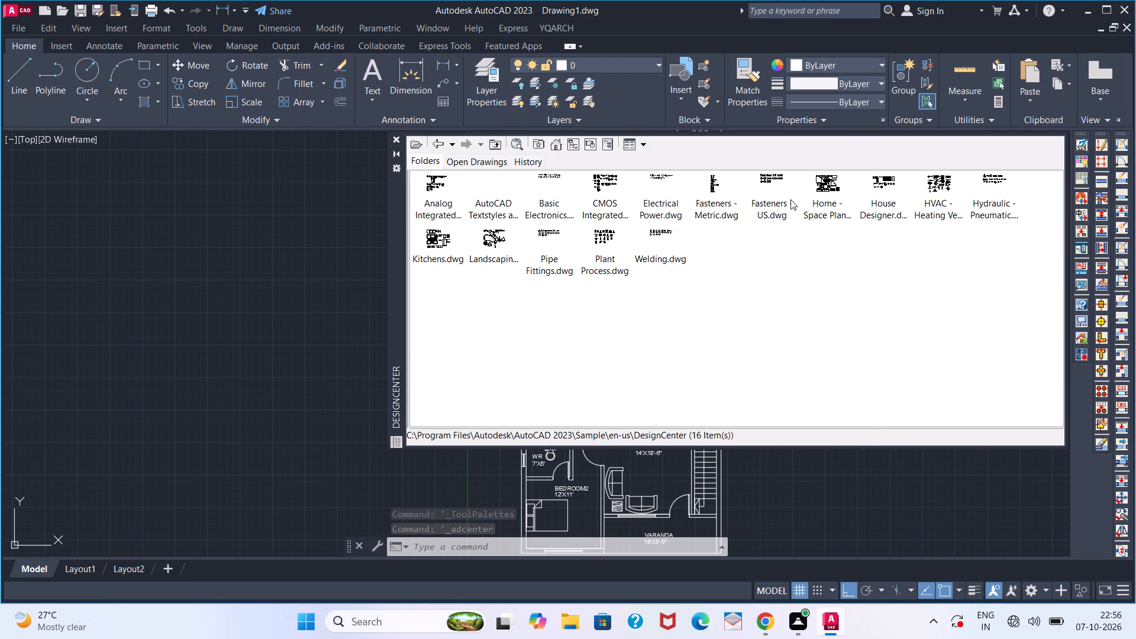
pyautogui.doubleClick(881, 208)
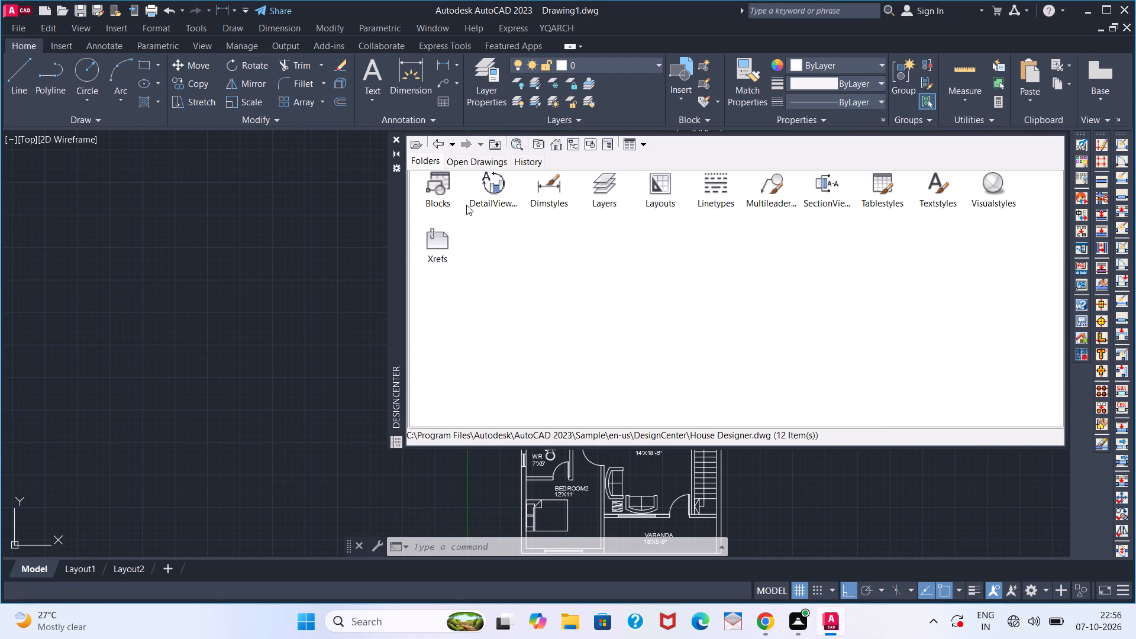
pyautogui.click(492, 147)
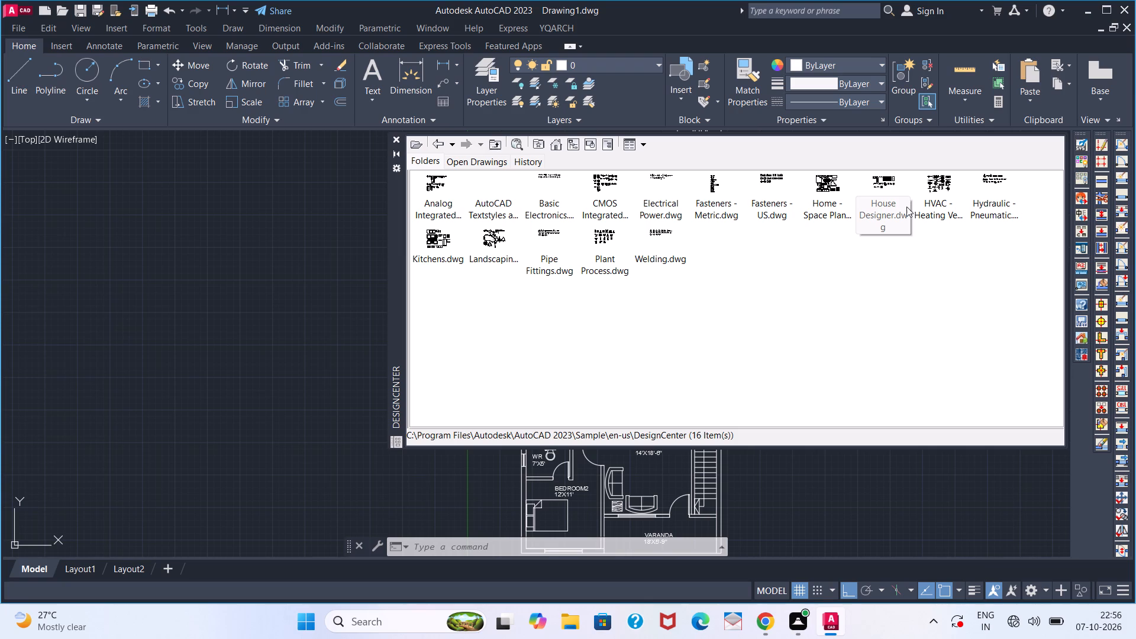
pyautogui.doubleClick(827, 193)
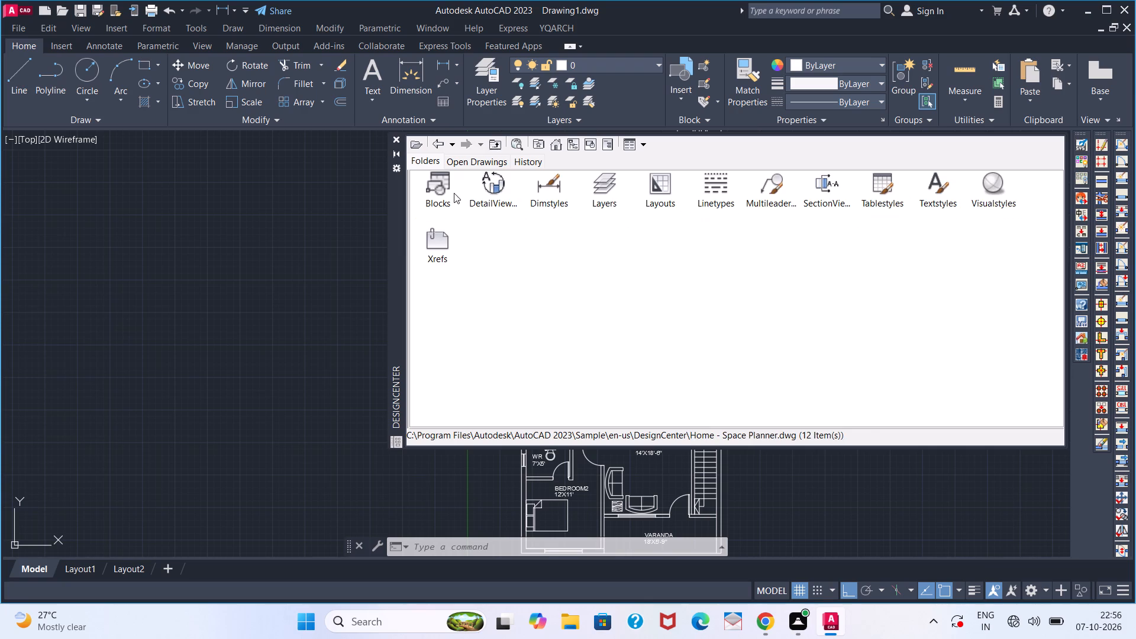
pyautogui.doubleClick(454, 193)
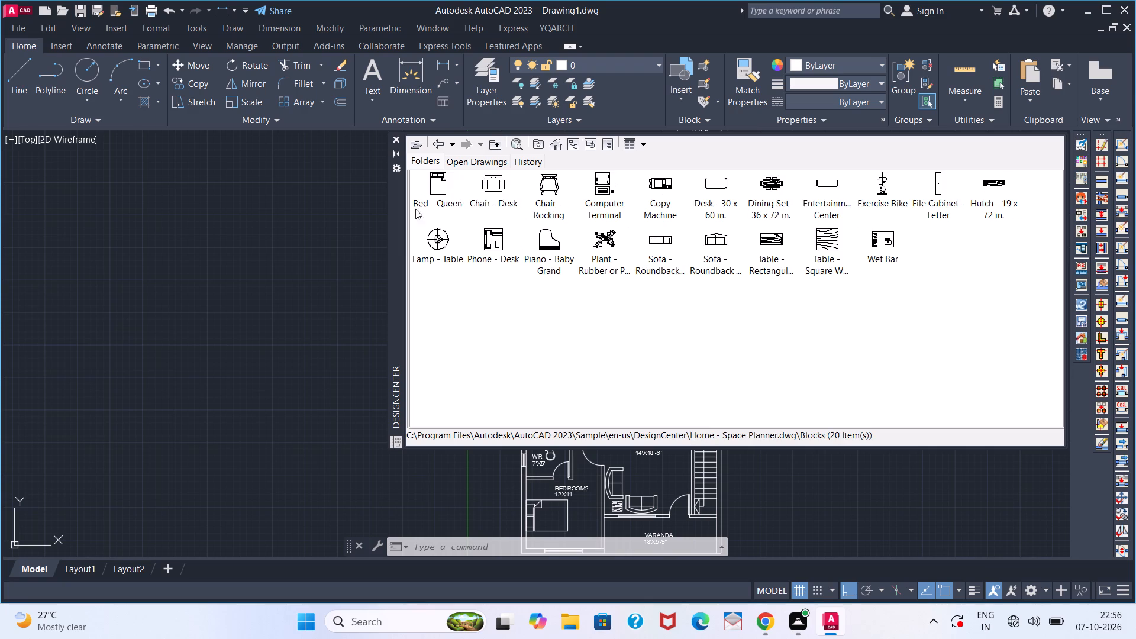
pyautogui.click(447, 139)
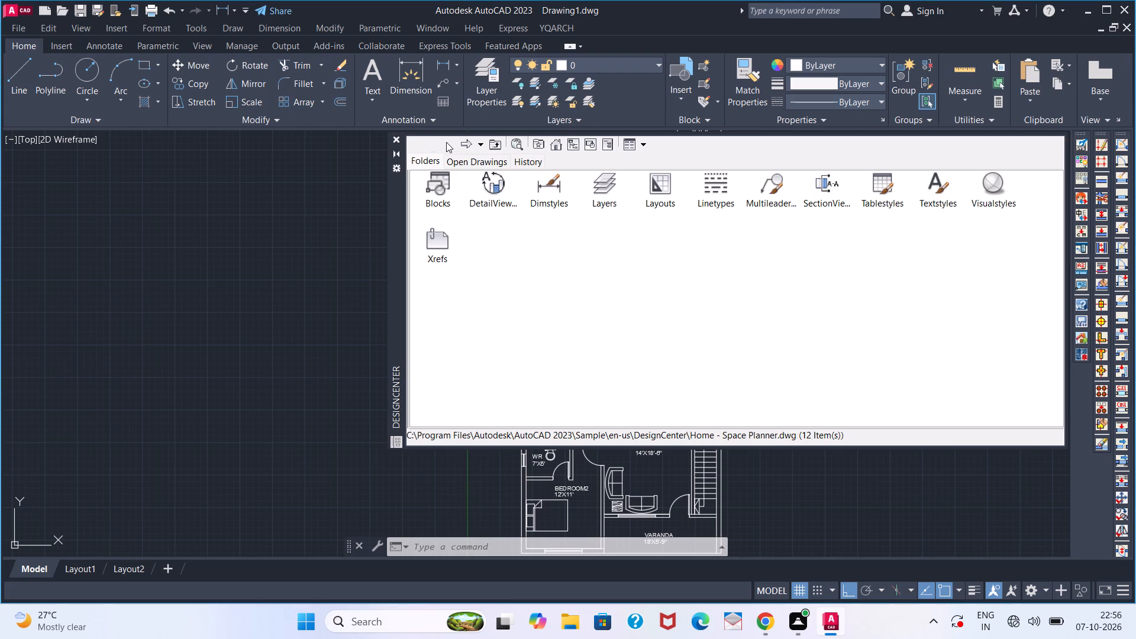
pyautogui.click(446, 142)
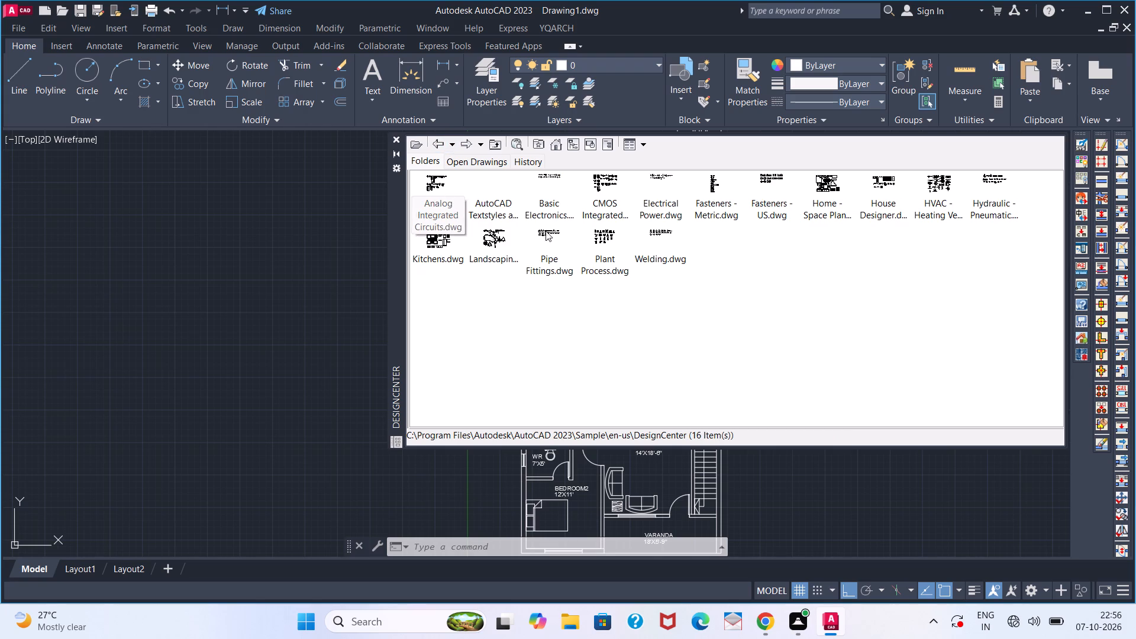
pyautogui.doubleClick(480, 246)
pyautogui.doubleClick(437, 190)
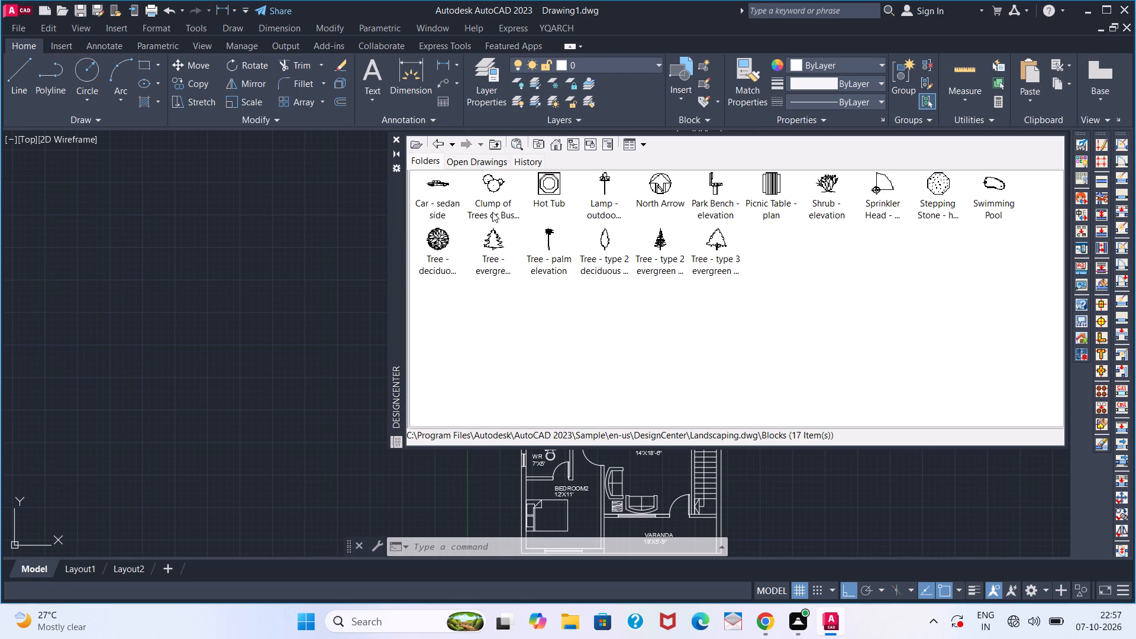
# Insert the palm elevation tree and the type 3 evergreen tree blocks beside the floor plan's staircase side, and close DesignCenter.
pyautogui.click(561, 263)
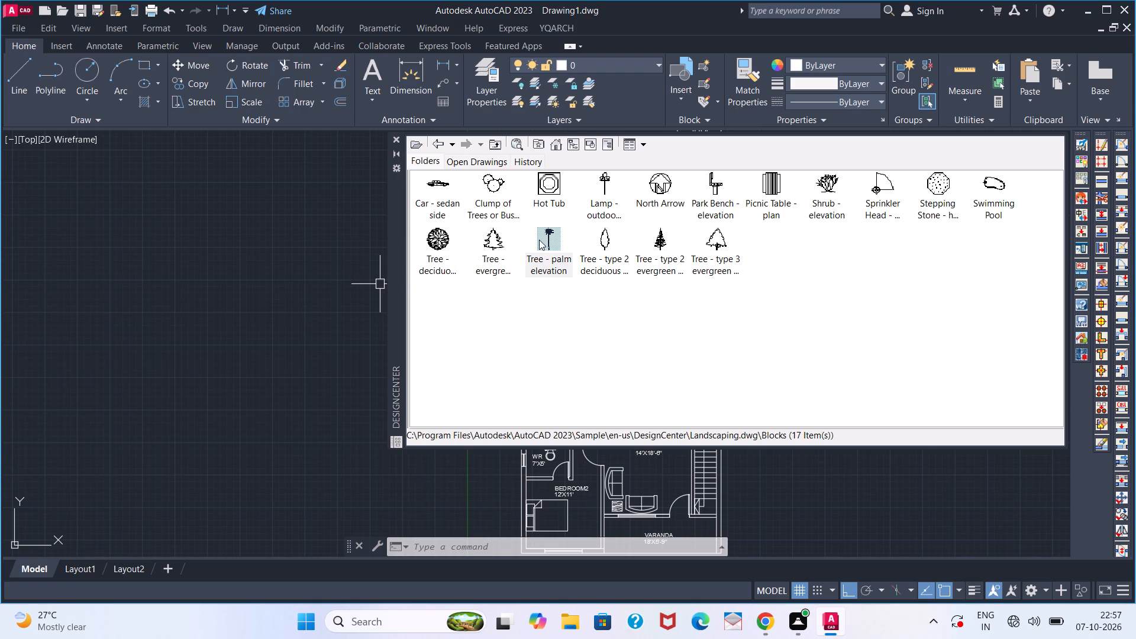
pyautogui.moveTo(539, 240); pyautogui.dragTo(772, 489)
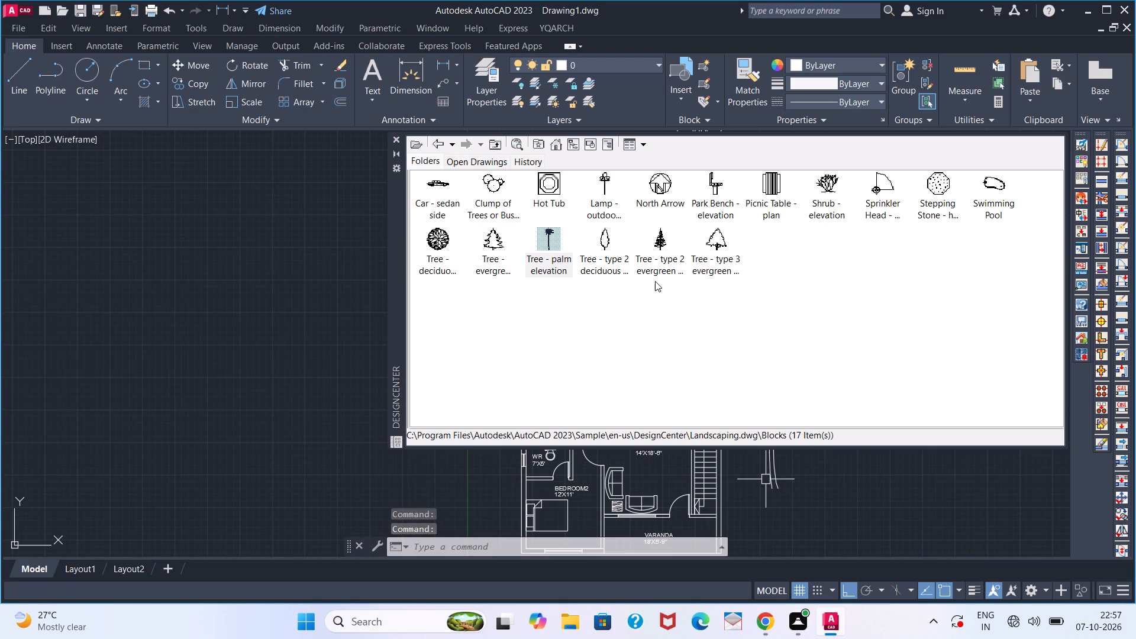
pyautogui.click(660, 265)
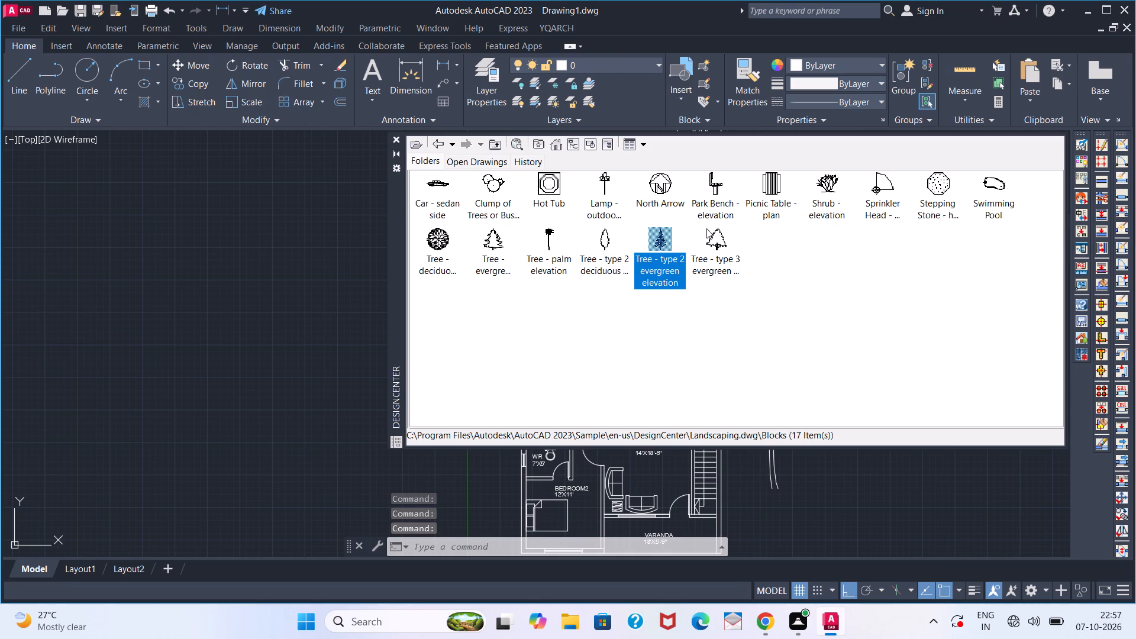
pyautogui.moveTo(708, 229); pyautogui.dragTo(805, 485)
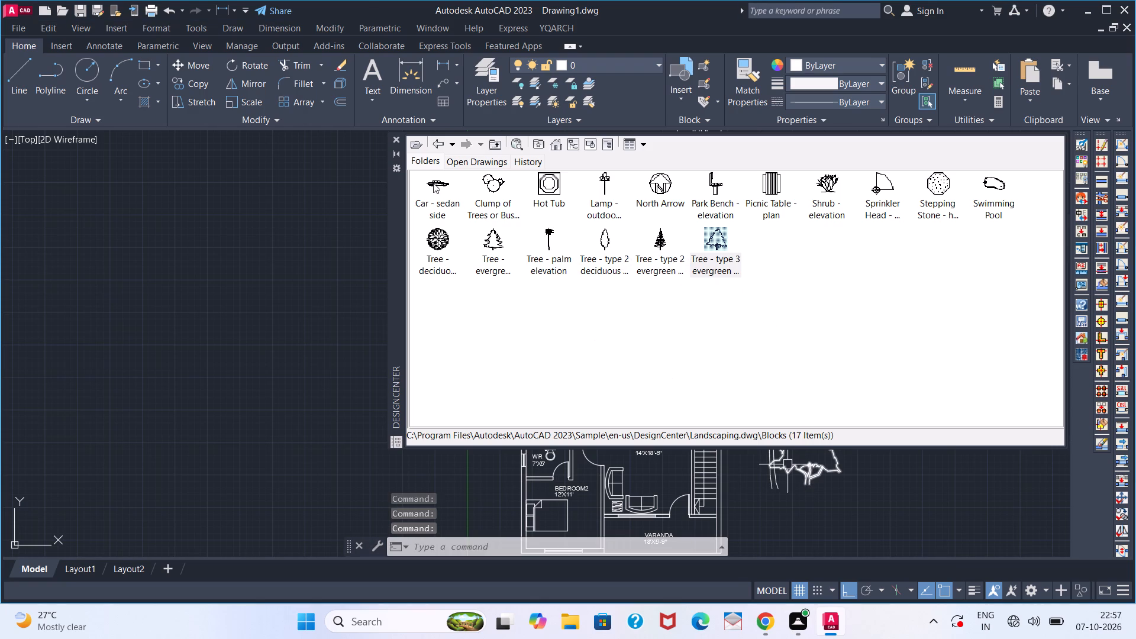
pyautogui.click(396, 143)
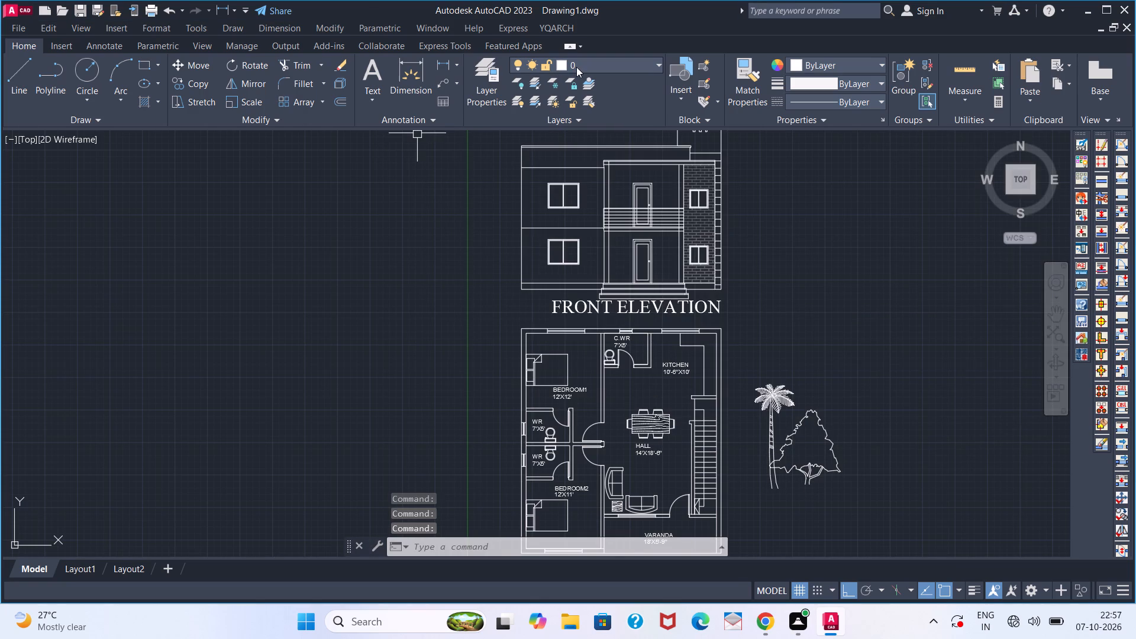
# Create a new layer named PLANT with the colour green (index 3).
pyautogui.click(577, 67)
pyautogui.click(483, 70)
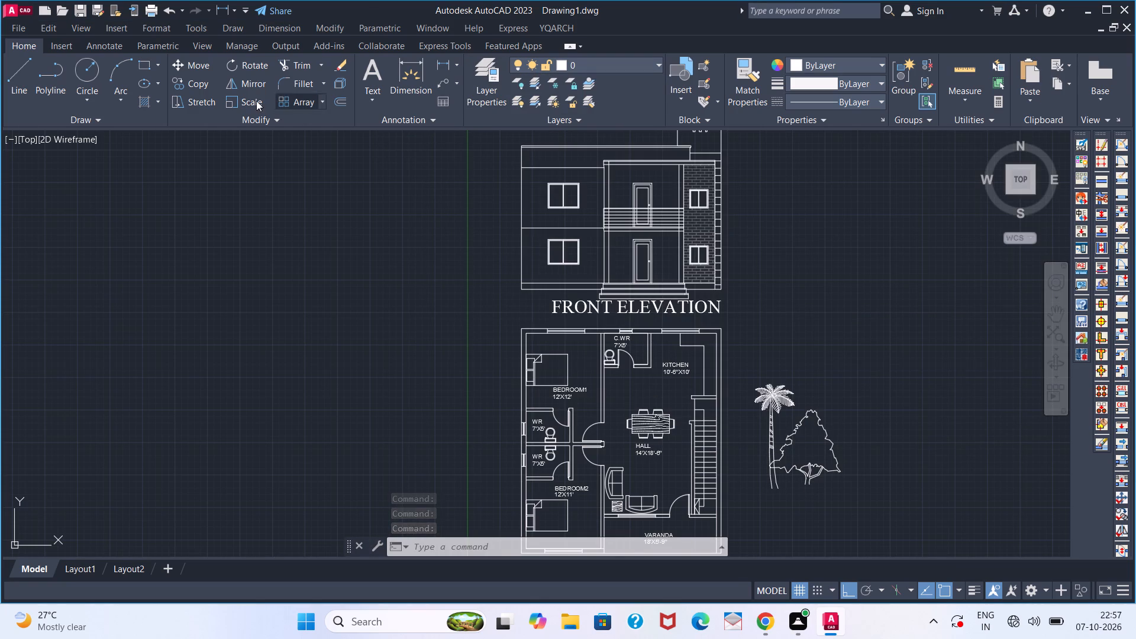
pyautogui.click(499, 83)
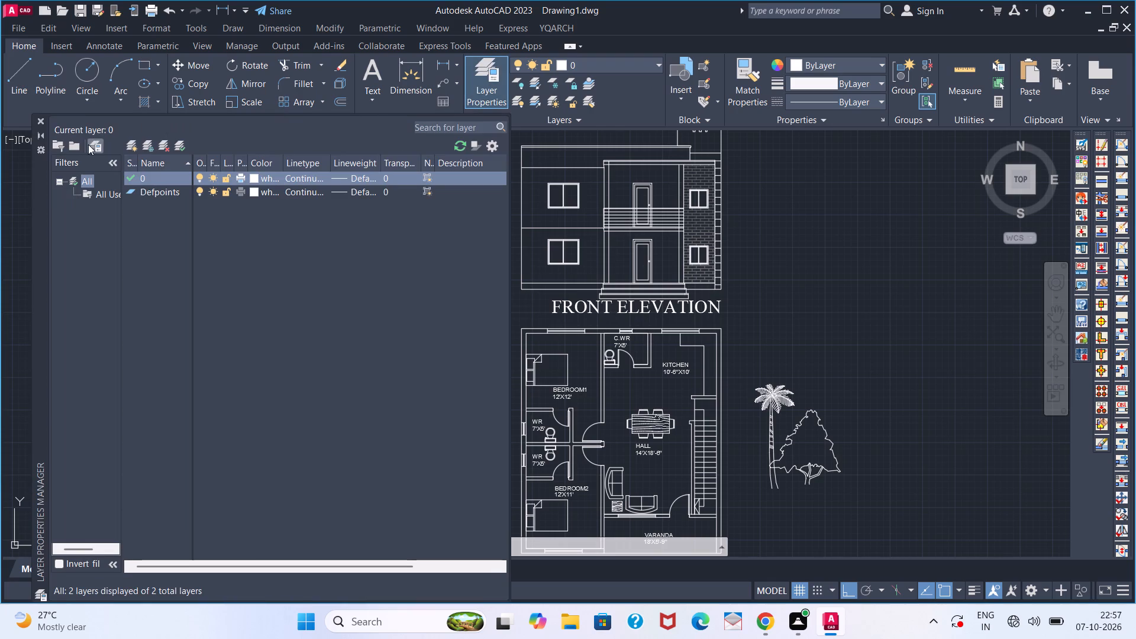
pyautogui.click(135, 146)
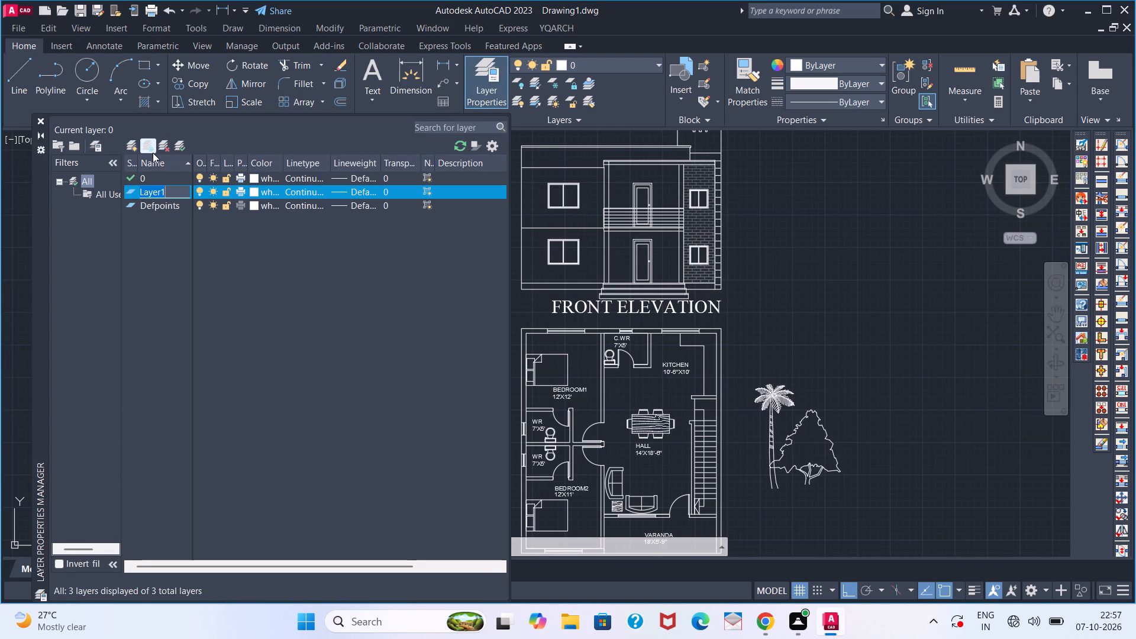
pyautogui.write('PLANT')
pyautogui.click(253, 192)
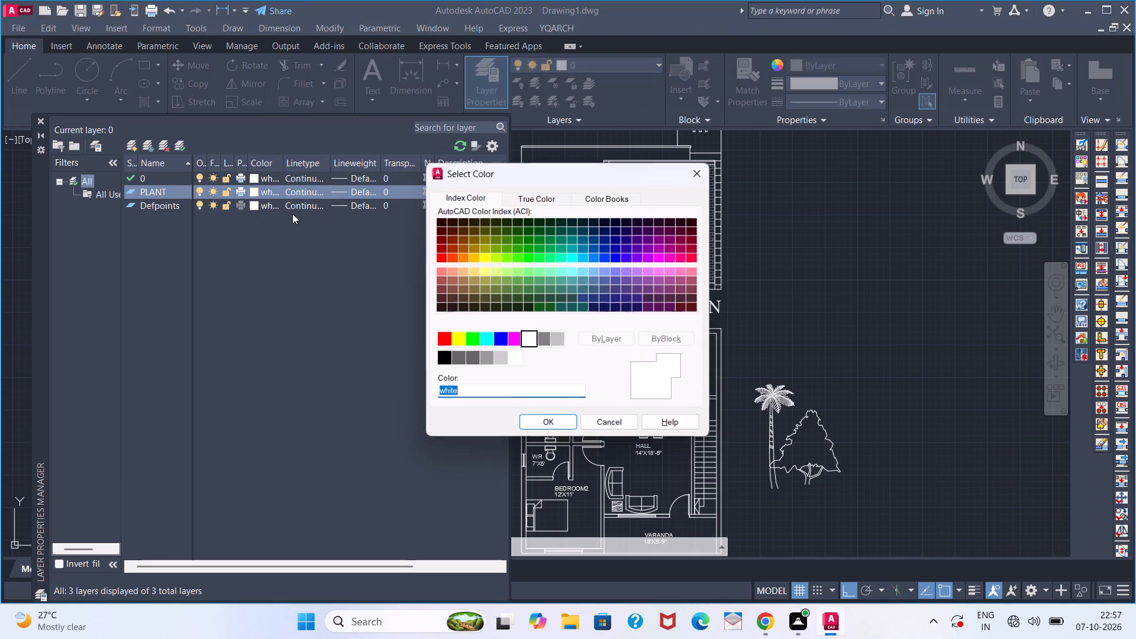
pyautogui.click(472, 347)
pyautogui.click(475, 345)
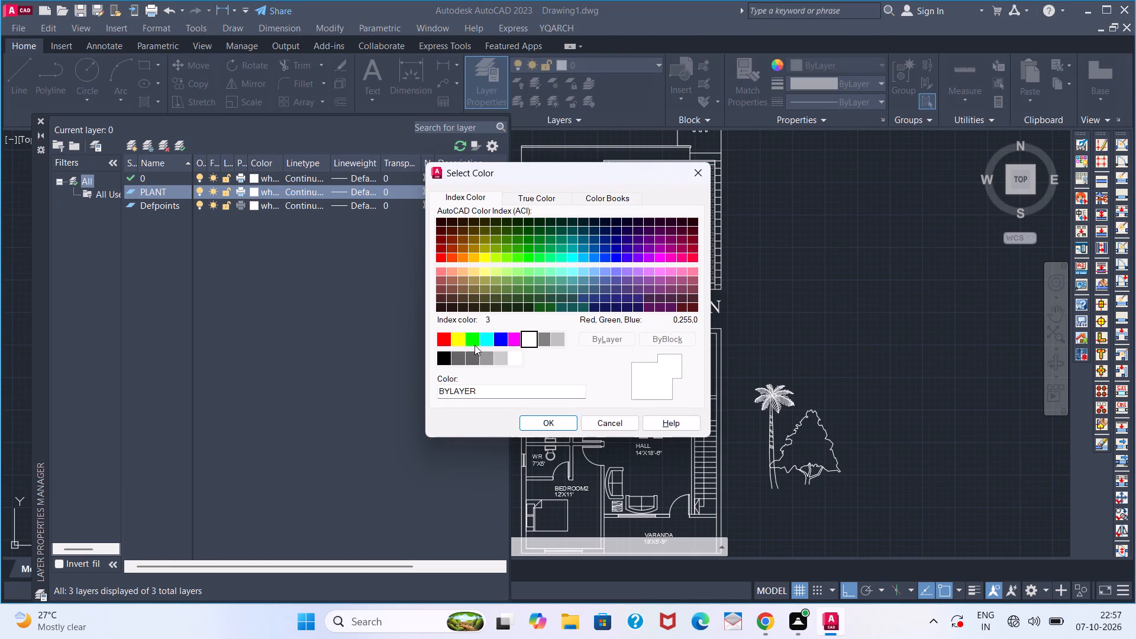
pyautogui.click(549, 419)
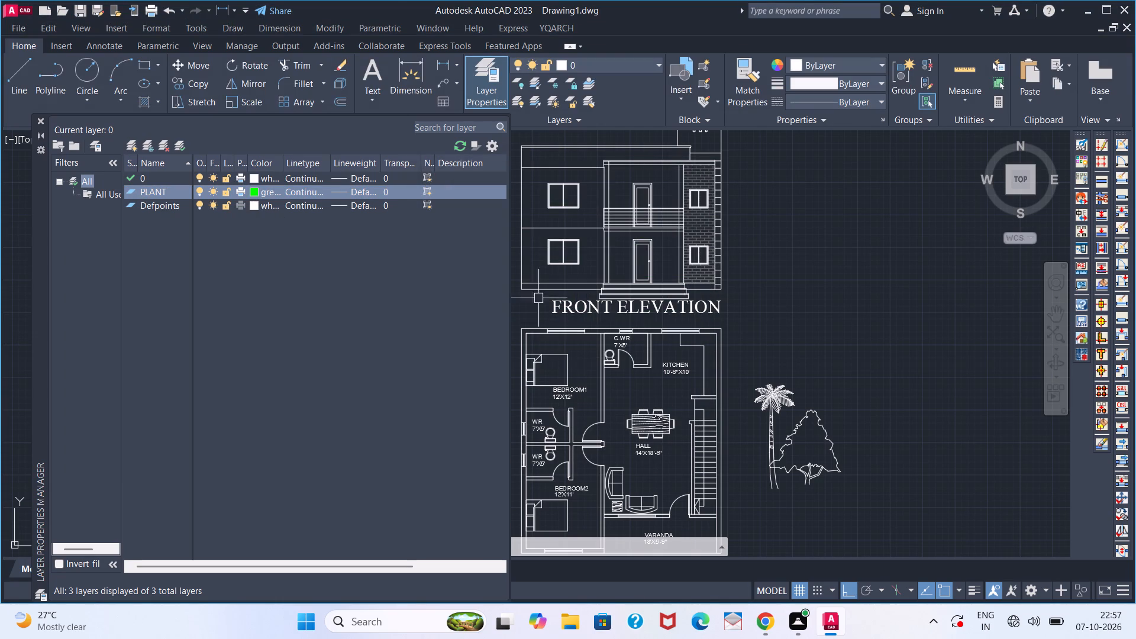
# Move the palm and evergreen tree blocks onto the PLANT layer and close the layer manager.
pyautogui.click(786, 389)
pyautogui.click(819, 426)
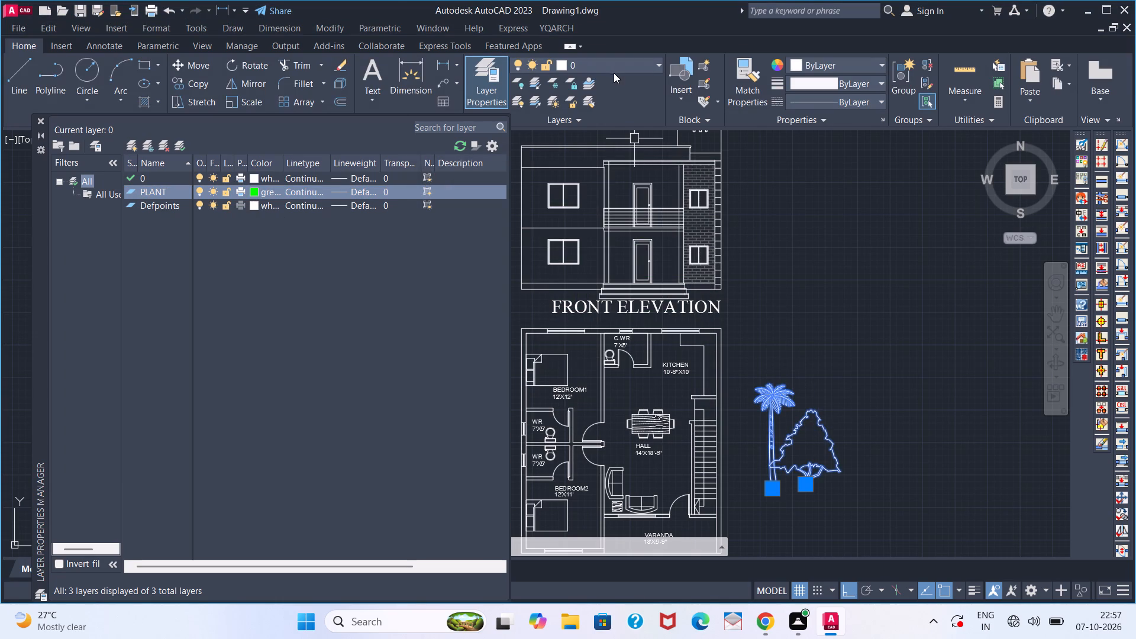
pyautogui.click(617, 68)
pyautogui.click(611, 114)
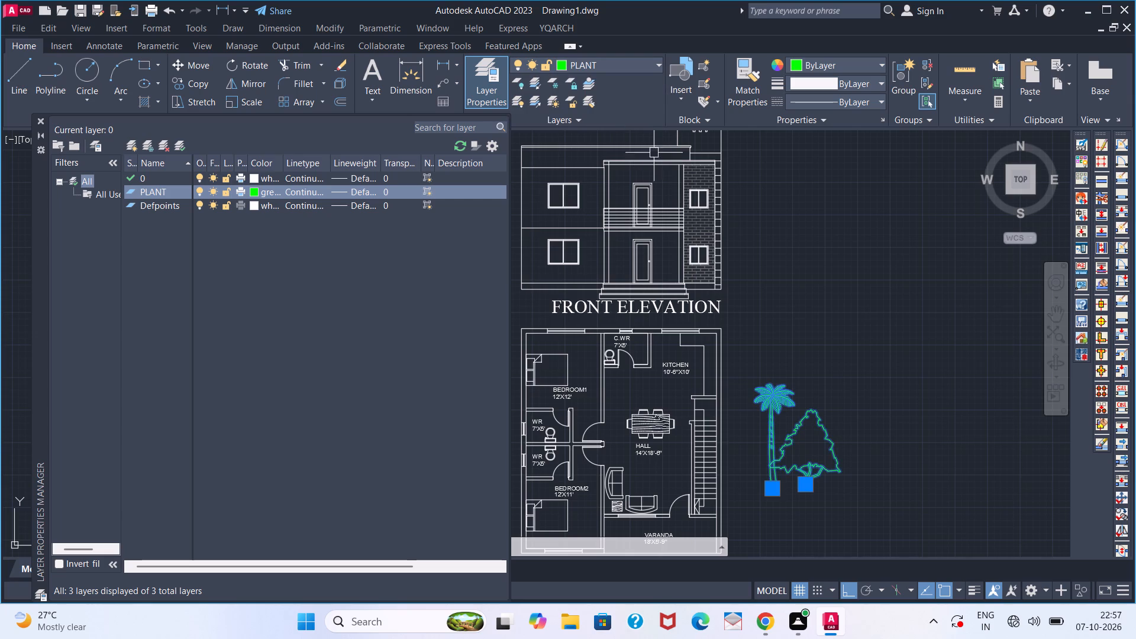
pyautogui.press('Escape')
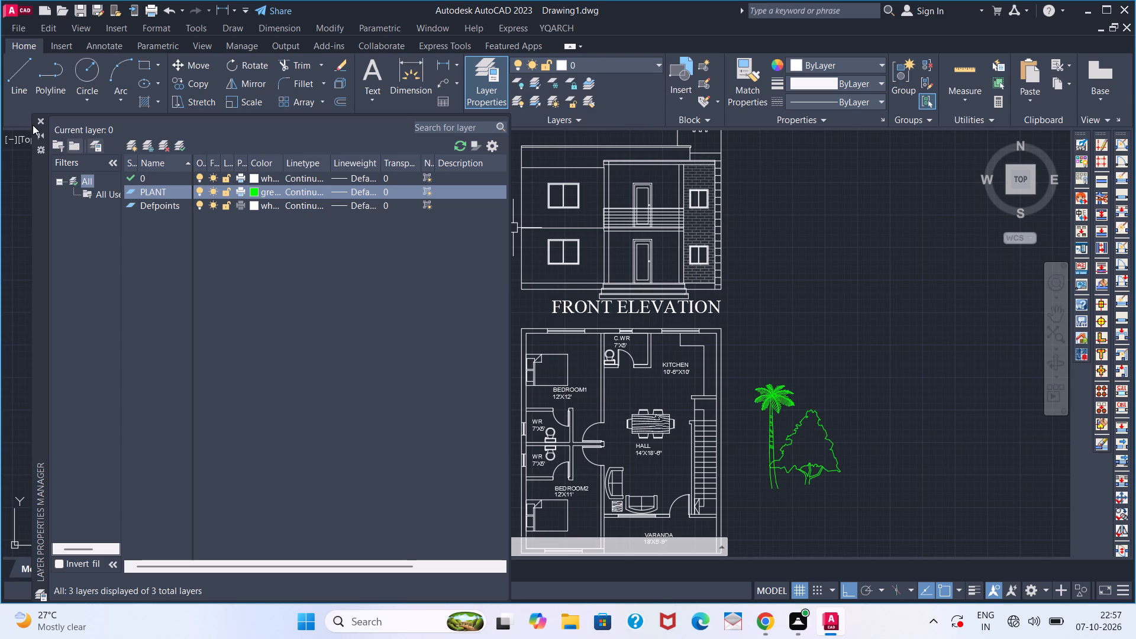
pyautogui.click(35, 122)
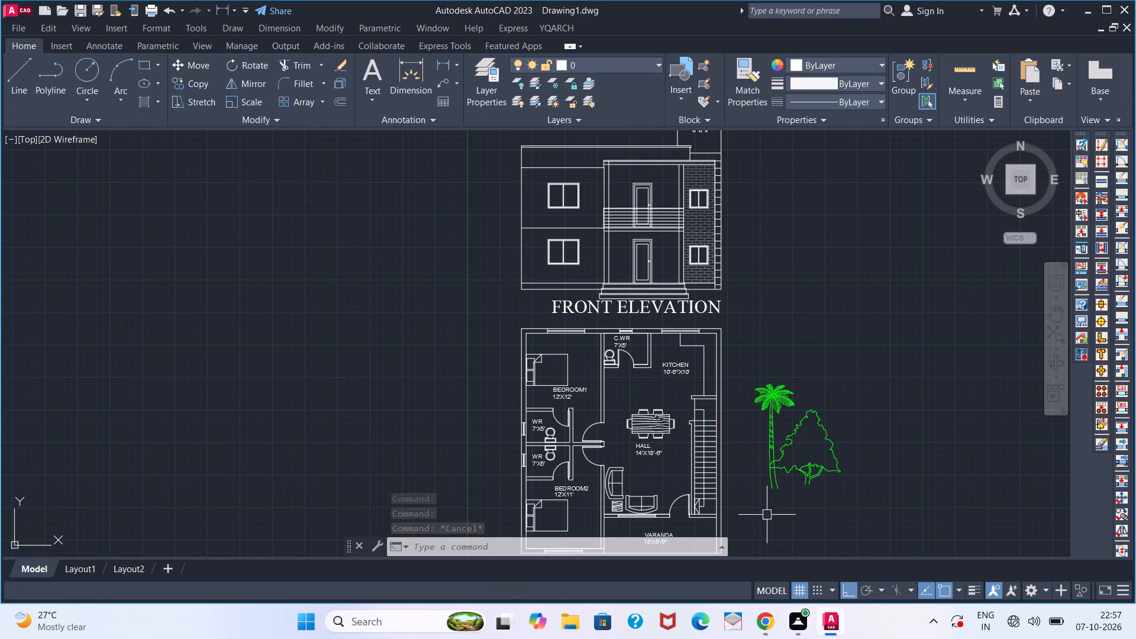
# Draw a horizontal ground line about 9' long outward from the elevation's bottom-left corner.
pyautogui.moveTo(761, 481); pyautogui.dragTo(865, 477, button='middle')
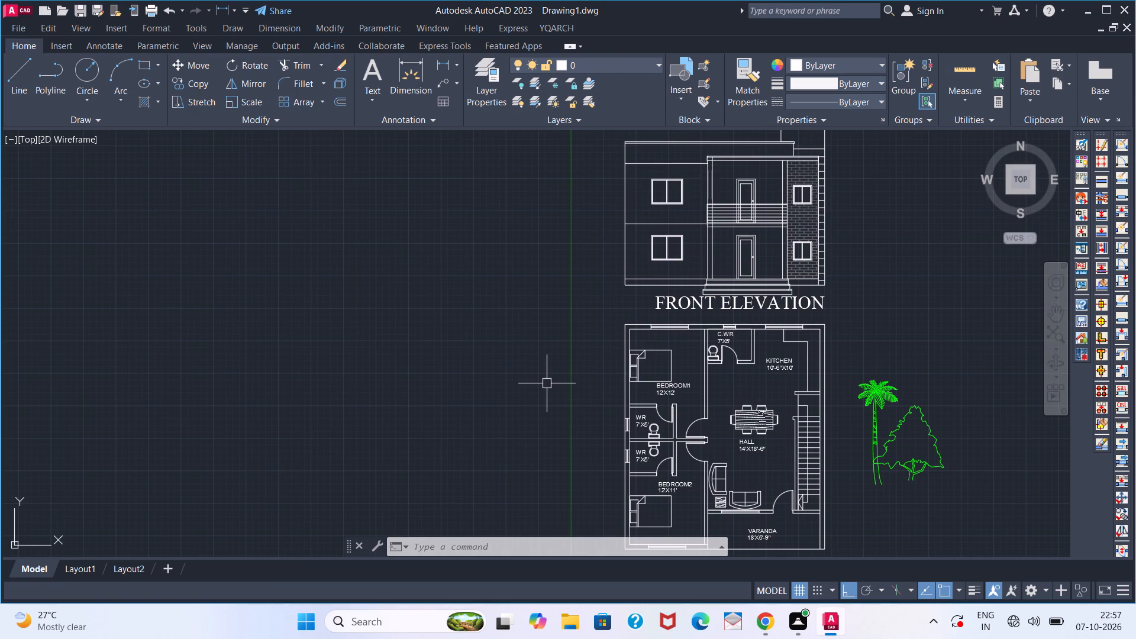
pyautogui.press('l')
pyautogui.press('Return')
pyautogui.scroll(2, 626, 283)
pyautogui.moveTo(626, 283); pyautogui.dragTo(619, 283)
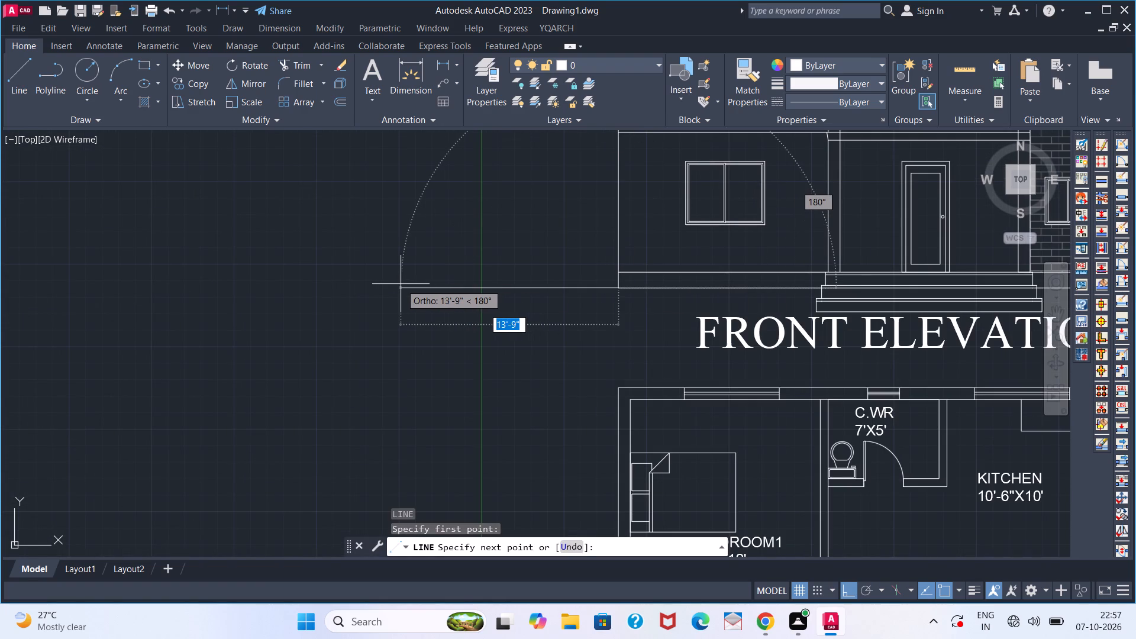
pyautogui.click(477, 289)
pyautogui.press('space')
pyautogui.scroll(-2, 914, 333)
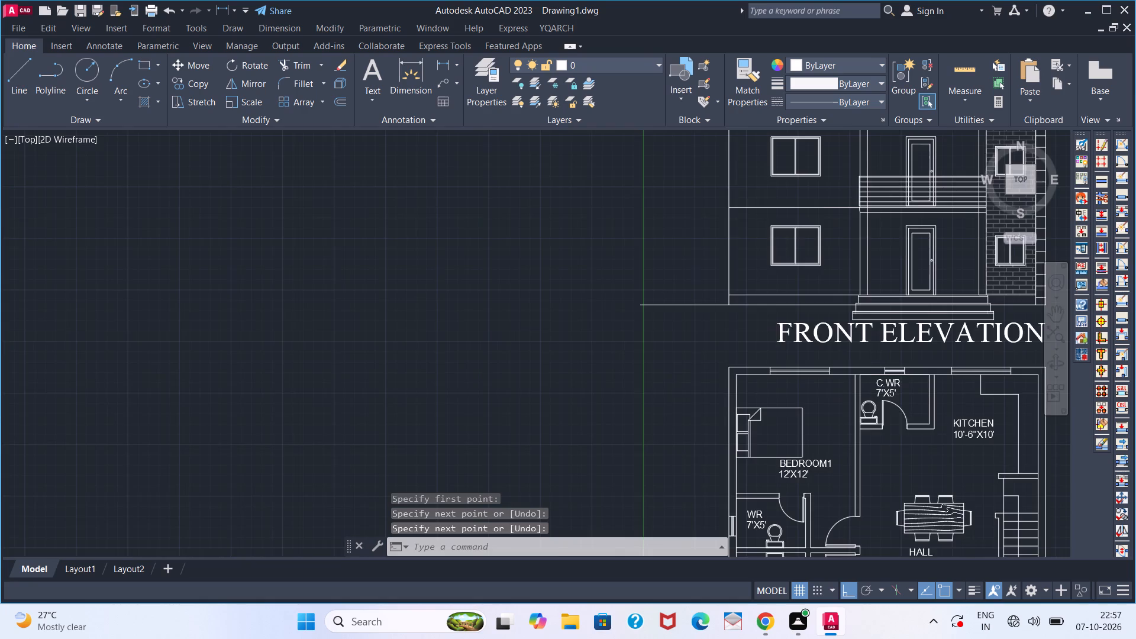
# Draw a horizontal ground line outward from the elevation's bottom corner on the brick-hatched side.
pyautogui.moveTo(739, 332); pyautogui.dragTo(598, 336, button='middle')
pyautogui.press('space')
pyautogui.scroll(1, 871, 322)
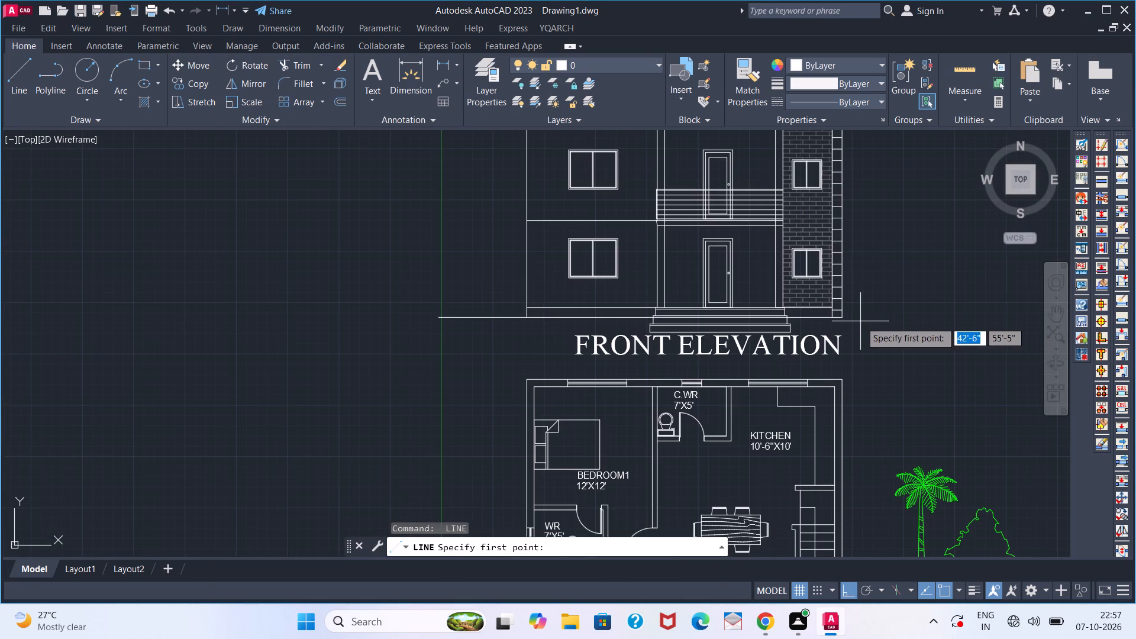
pyautogui.click(853, 319)
pyautogui.press('Escape')
pyautogui.press('c')
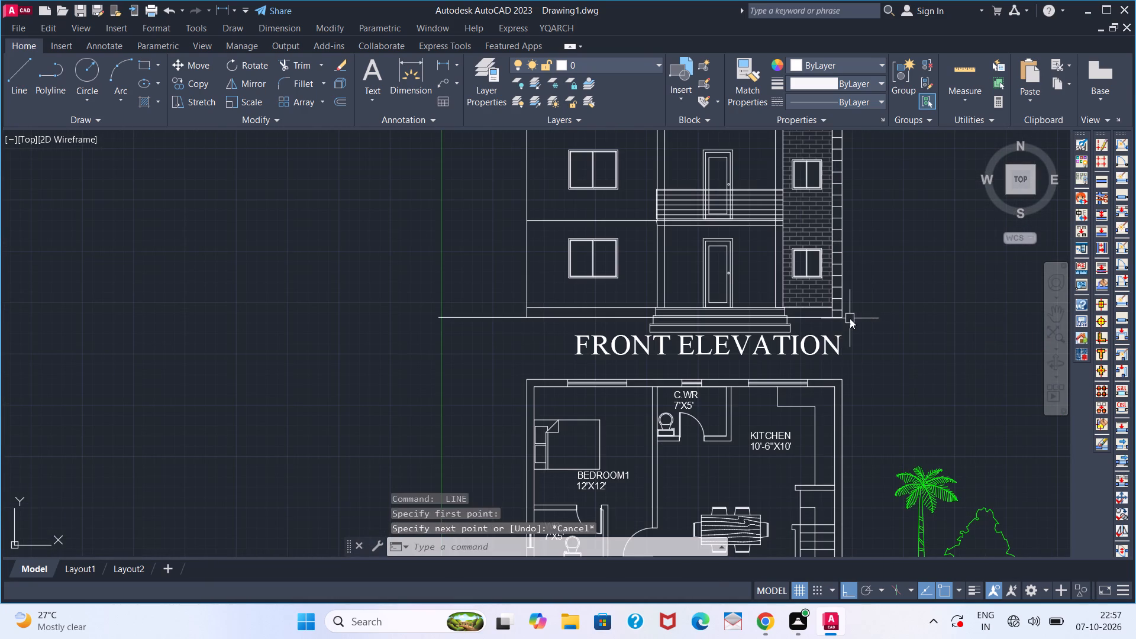
pyautogui.press('Escape')
pyautogui.press('space')
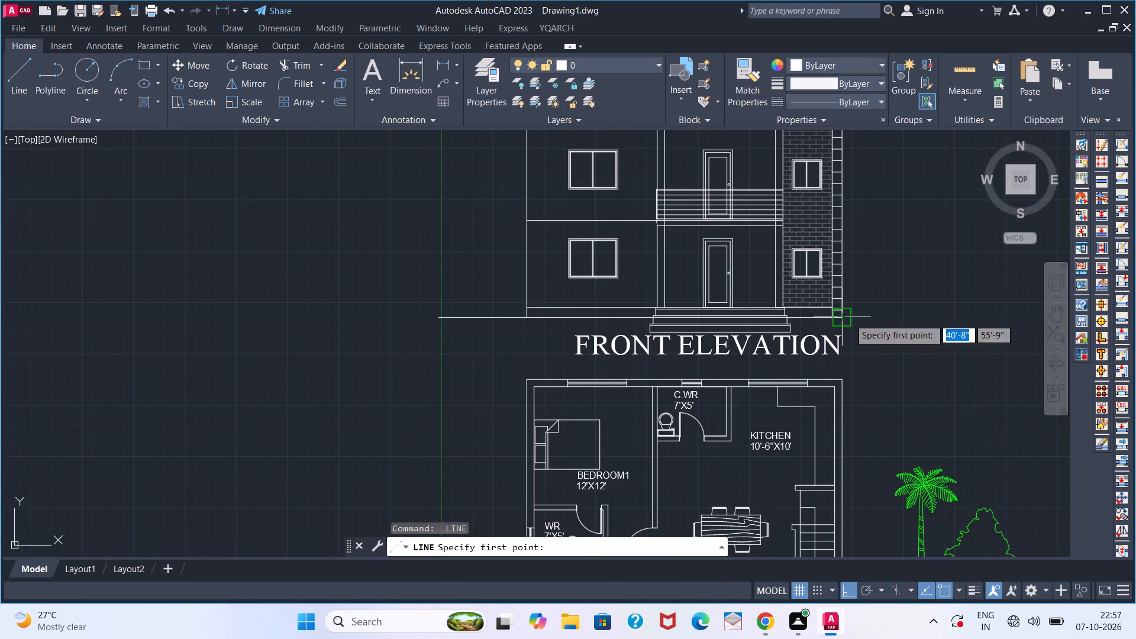
pyautogui.click(849, 318)
pyautogui.click(990, 319)
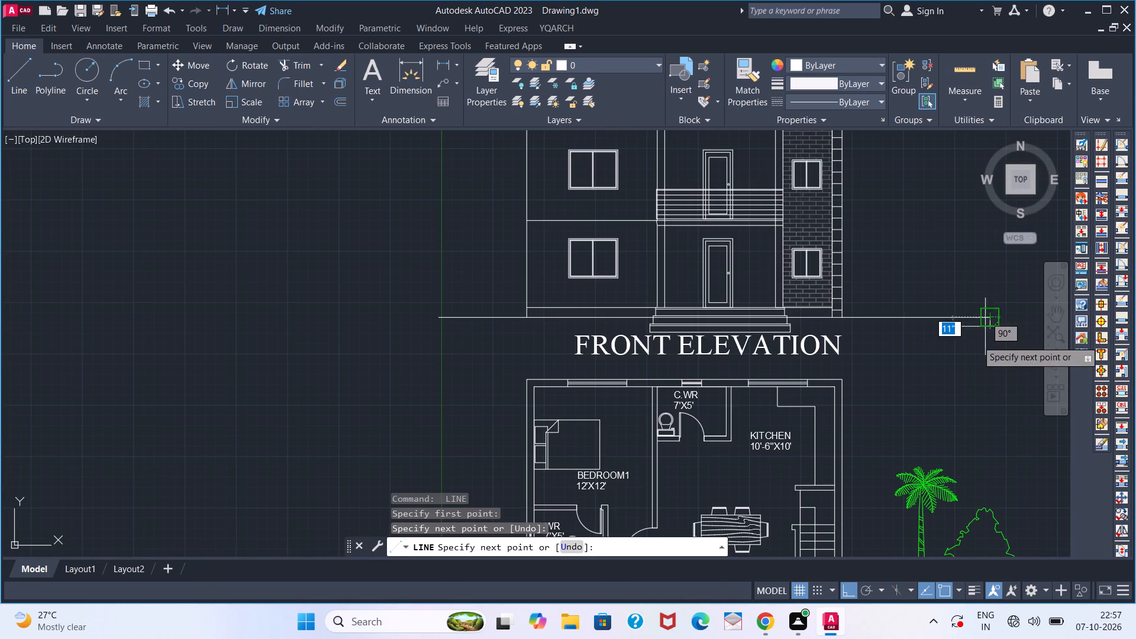
pyautogui.press('space')
# Move the palm tree by its trunk base, with Ortho off, onto the ground line beside the elevation's plain-walled side.
pyautogui.scroll(-1, 964, 373)
pyautogui.click(947, 440)
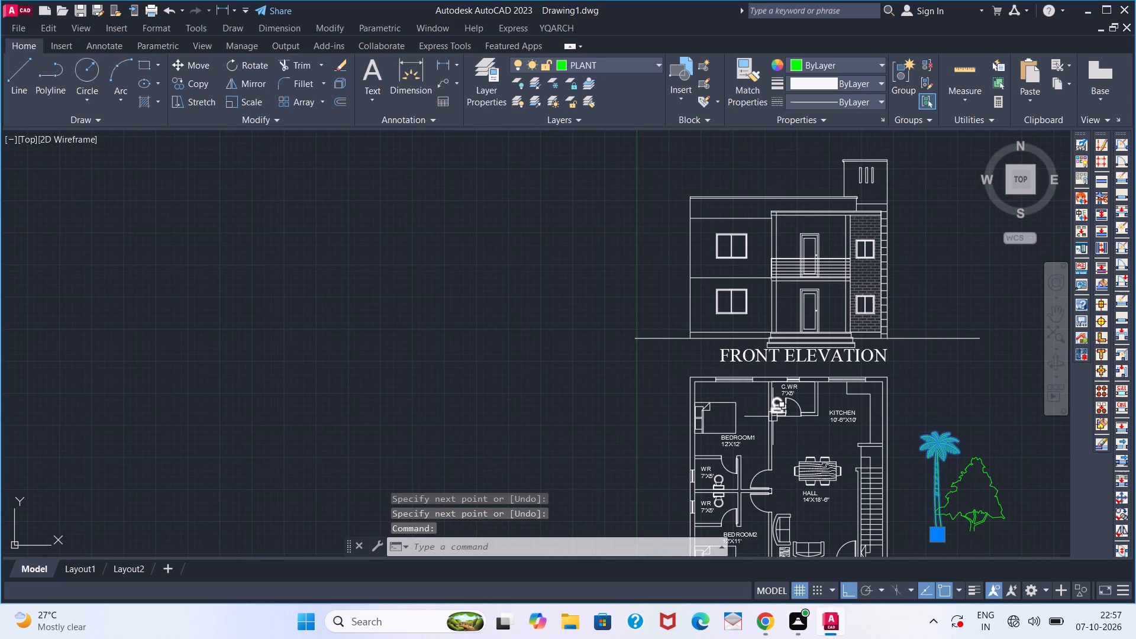
pyautogui.press('m')
pyautogui.press('Return')
pyautogui.scroll(2, 885, 541)
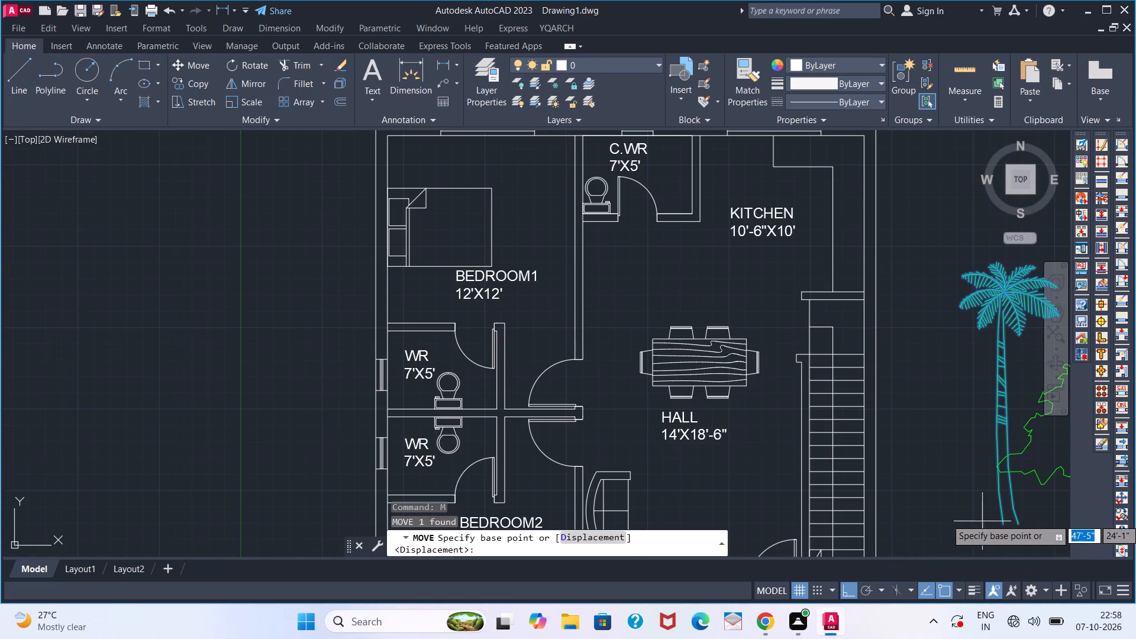
pyautogui.click(1017, 524)
pyautogui.scroll(-3, 951, 369)
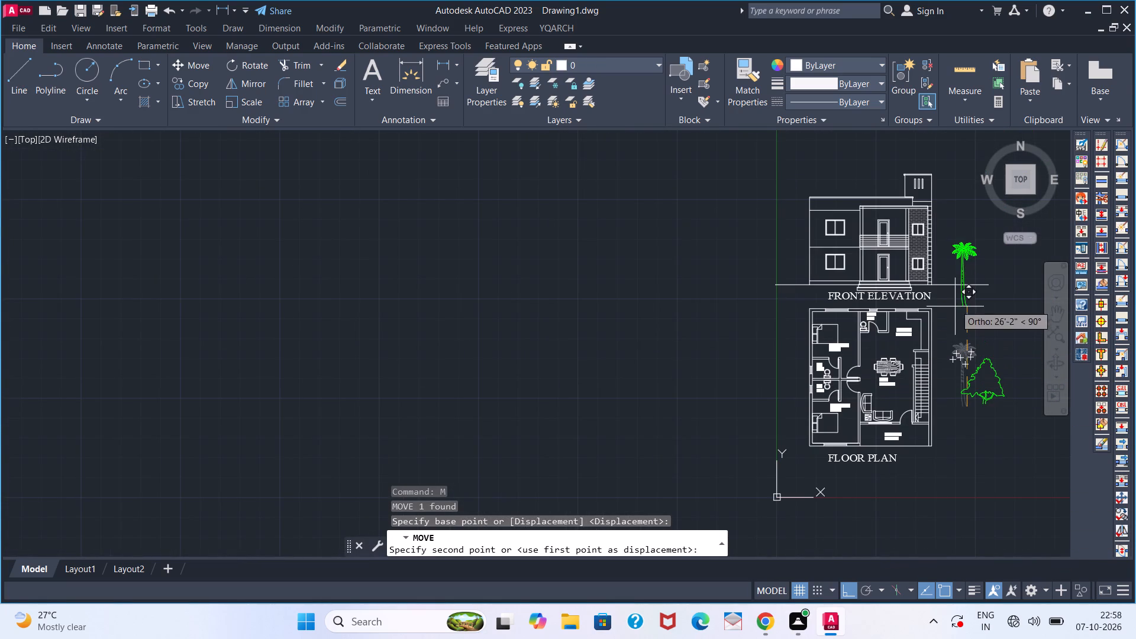
pyautogui.click(855, 589)
pyautogui.scroll(3, 806, 304)
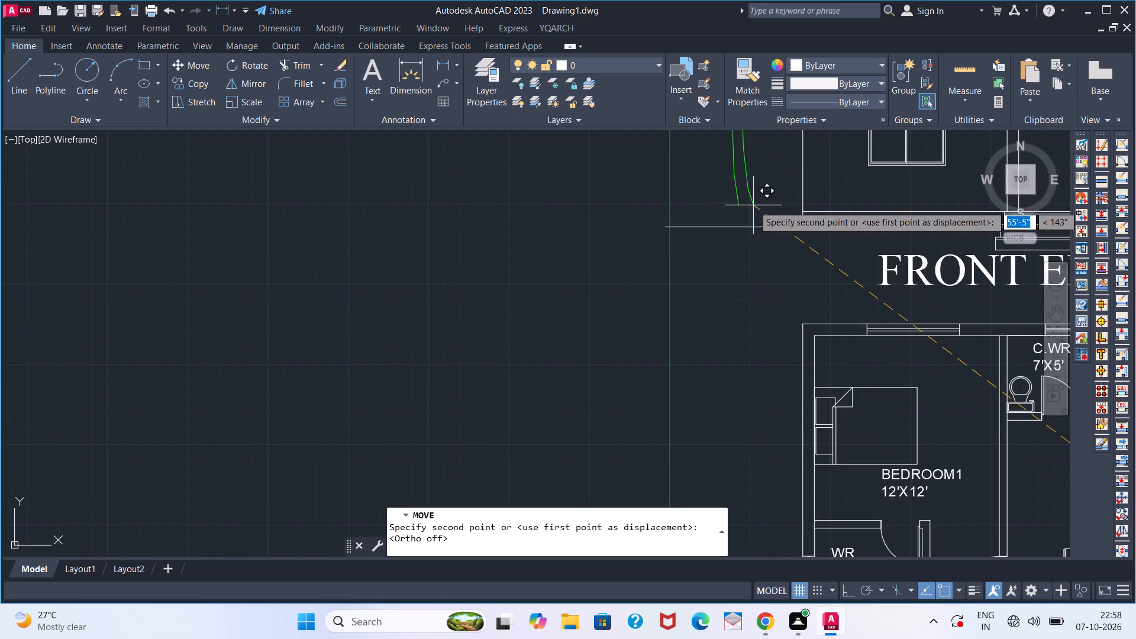
pyautogui.scroll(-1, 763, 225)
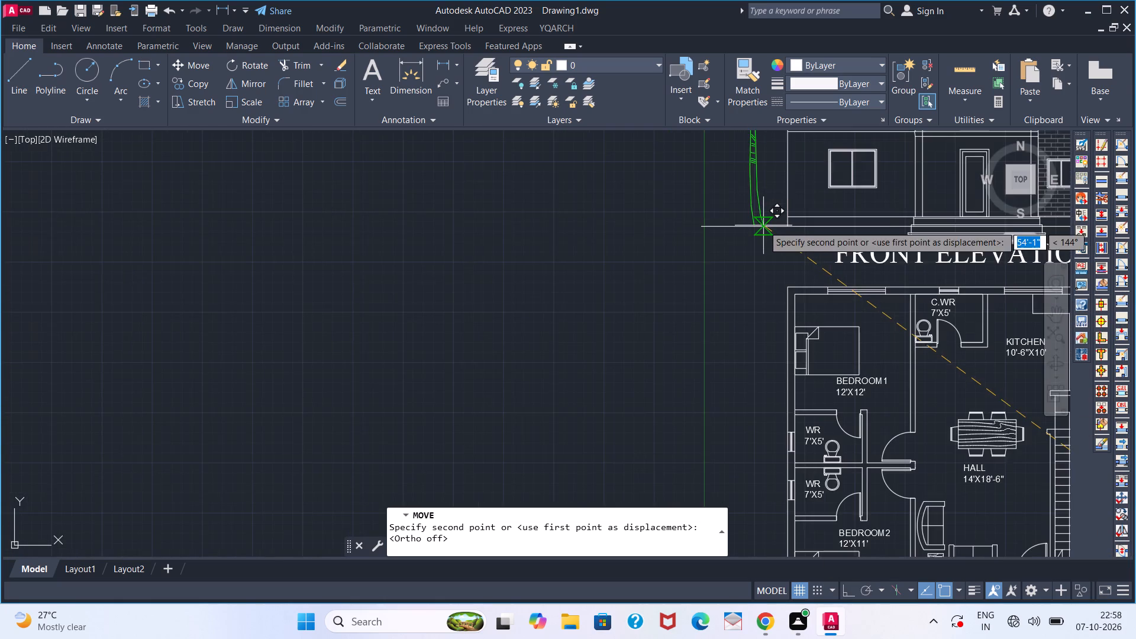
pyautogui.moveTo(762, 230); pyautogui.dragTo(764, 304, button='middle')
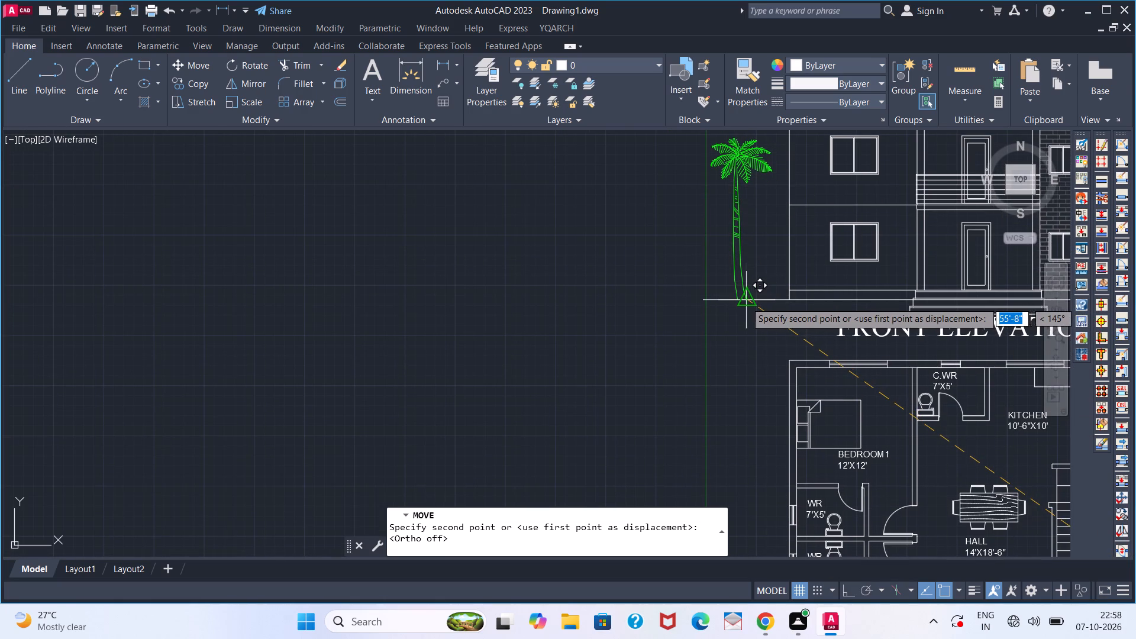
pyautogui.click(745, 302)
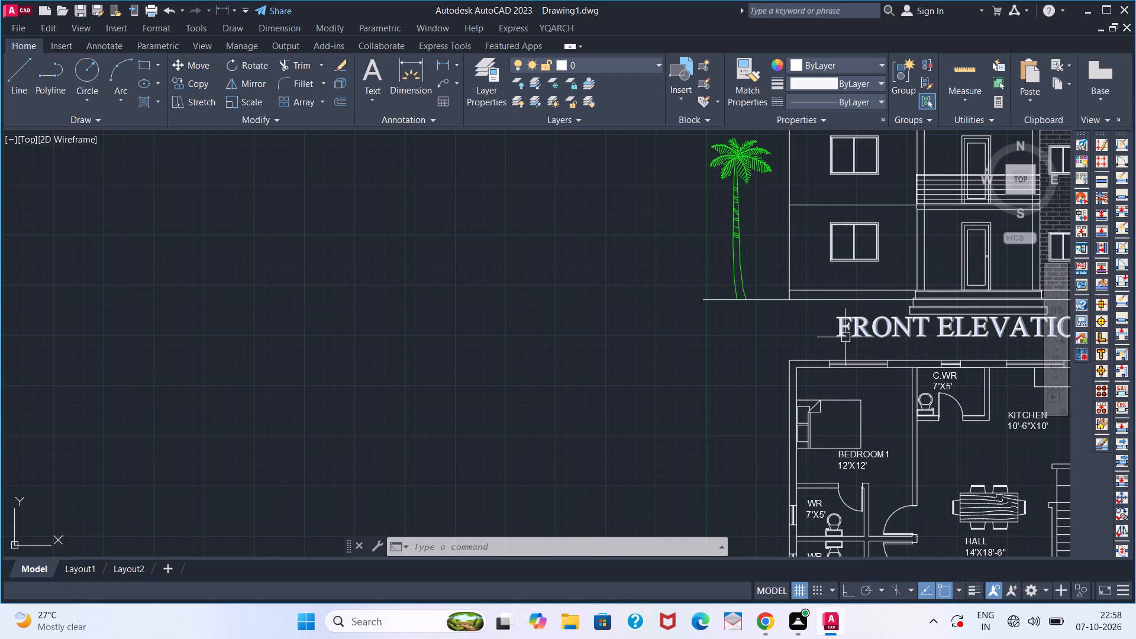
# Move the evergreen tree by its trunk base onto the ground line beside the elevation's brick-hatched side.
pyautogui.scroll(-3, 852, 322)
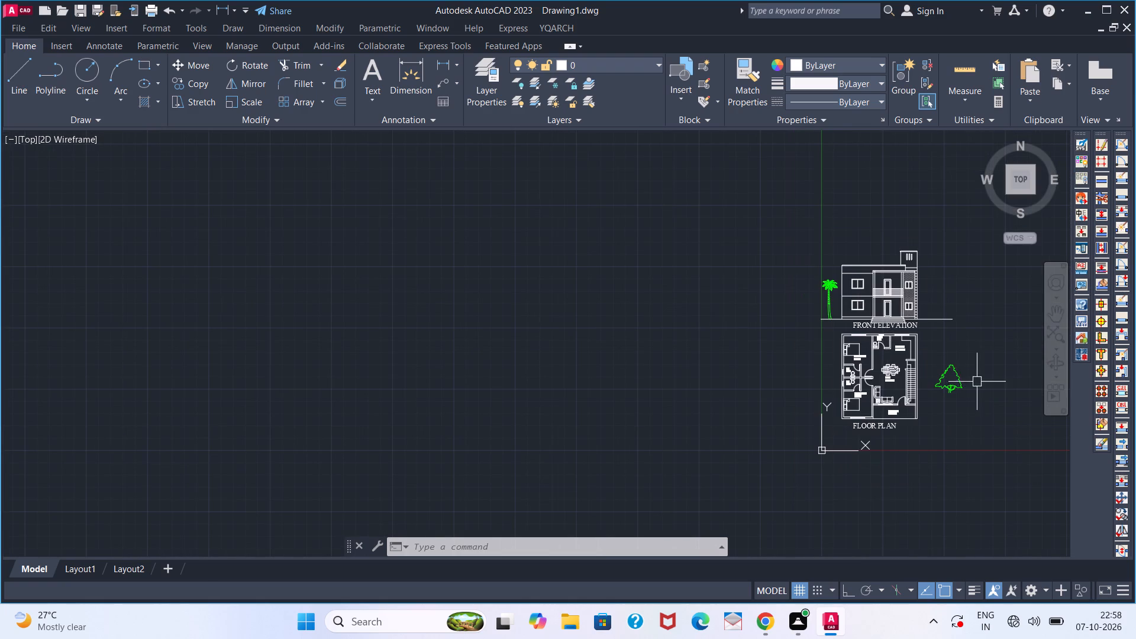
pyautogui.click(961, 377)
pyautogui.press('m')
pyautogui.press('Return')
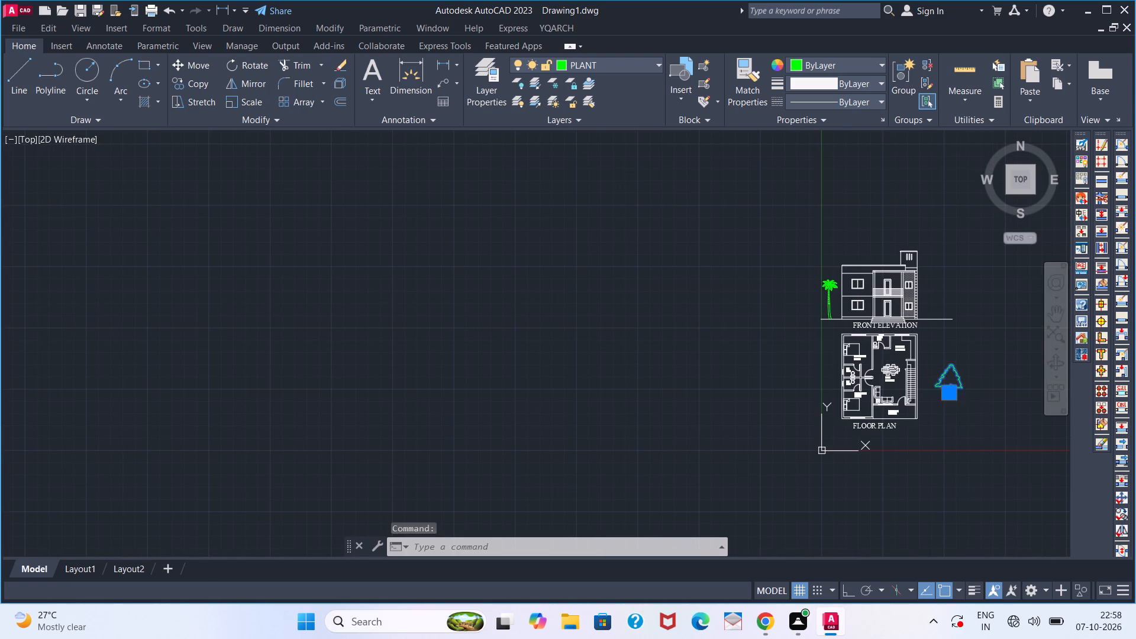
pyautogui.scroll(2, 947, 401)
pyautogui.click(951, 390)
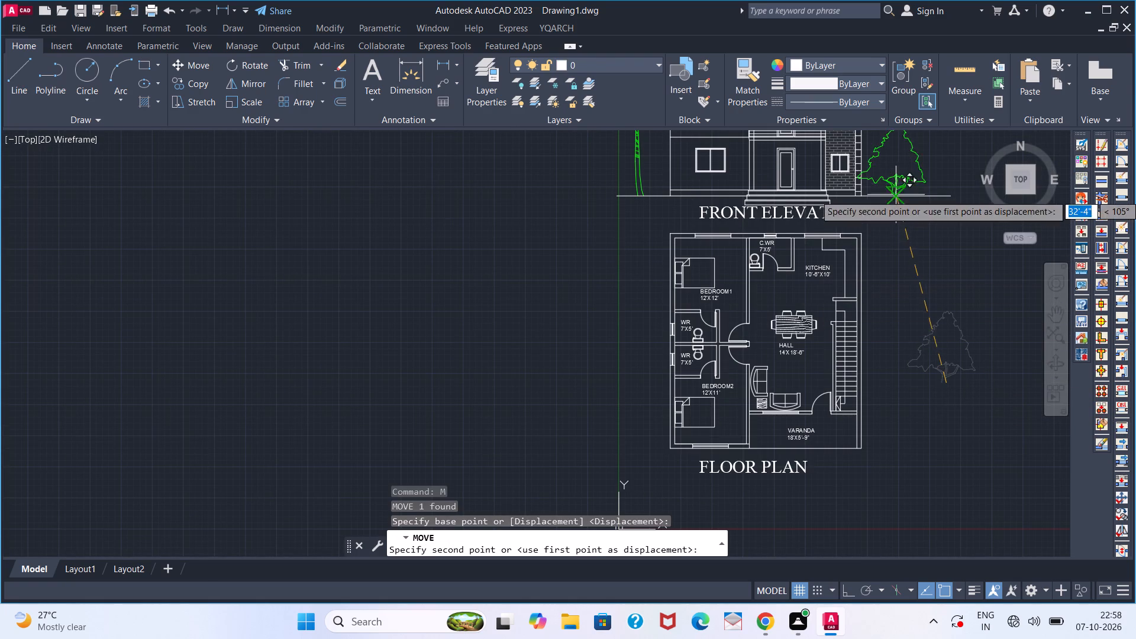
pyautogui.click(911, 191)
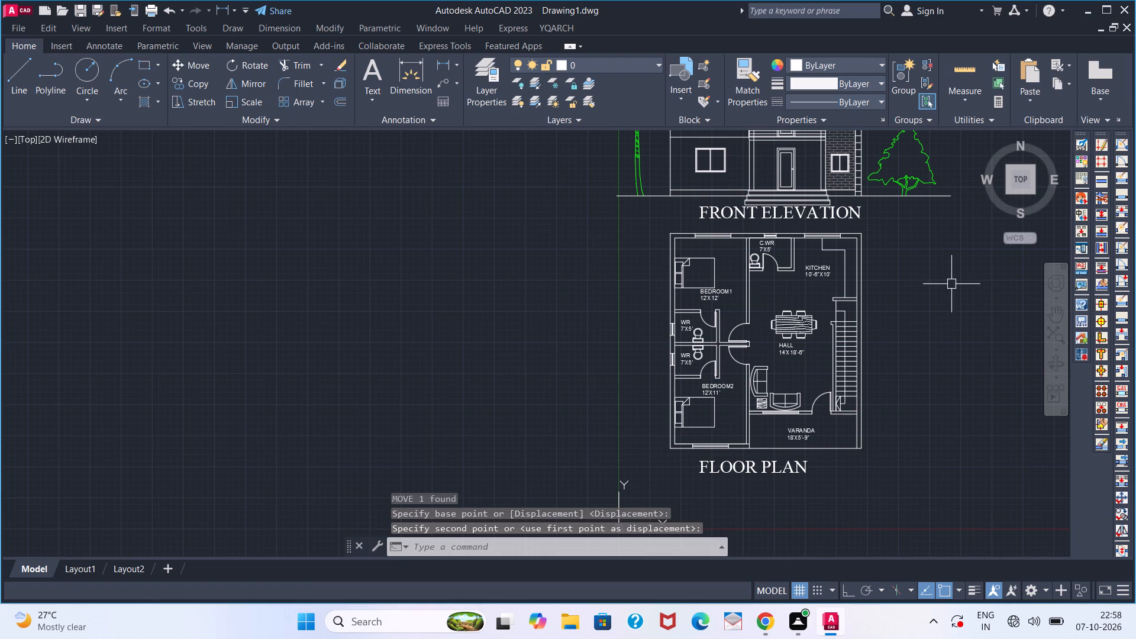
pyautogui.press('Escape')
# Shift the FRONT ELEVATION title slightly downward, between the entrance steps and the floor plan, and clear the selection.
pyautogui.scroll(-2, 947, 284)
pyautogui.moveTo(947, 300); pyautogui.dragTo(938, 360, button='middle')
pyautogui.moveTo(938, 360); pyautogui.dragTo(974, 370, button='middle')
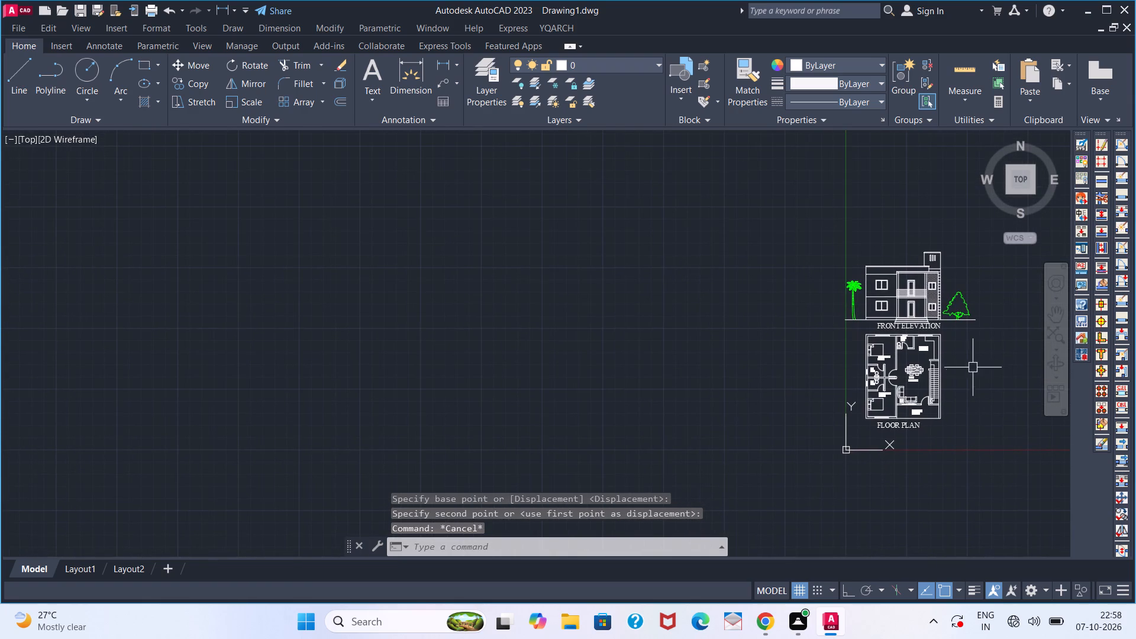
pyautogui.scroll(2, 914, 322)
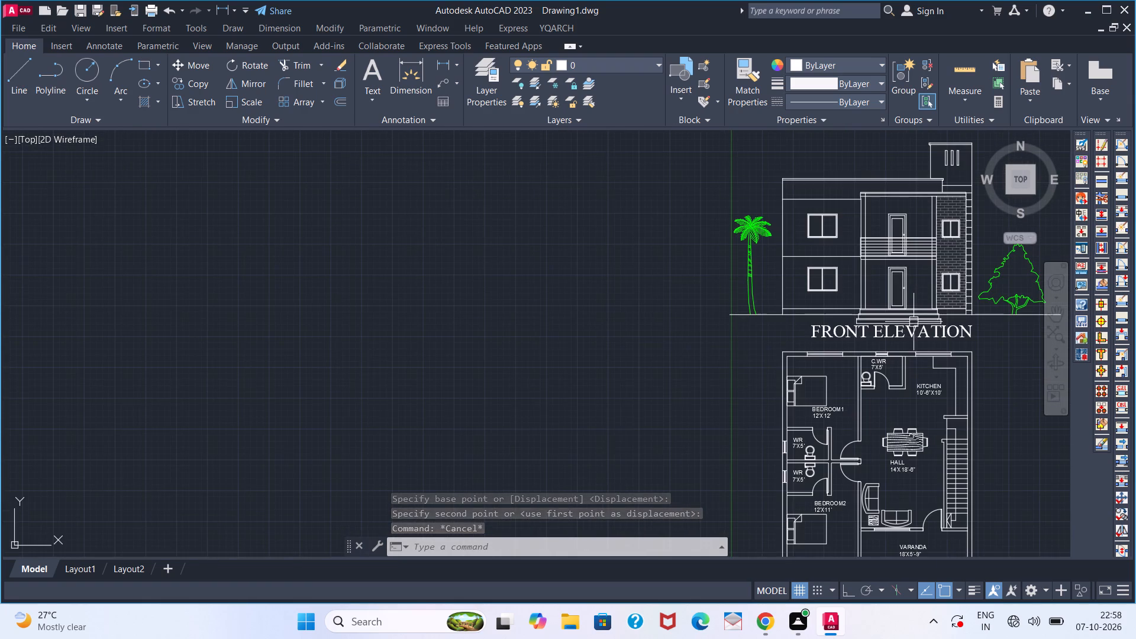
pyautogui.scroll(2, 896, 331)
pyautogui.click(895, 331)
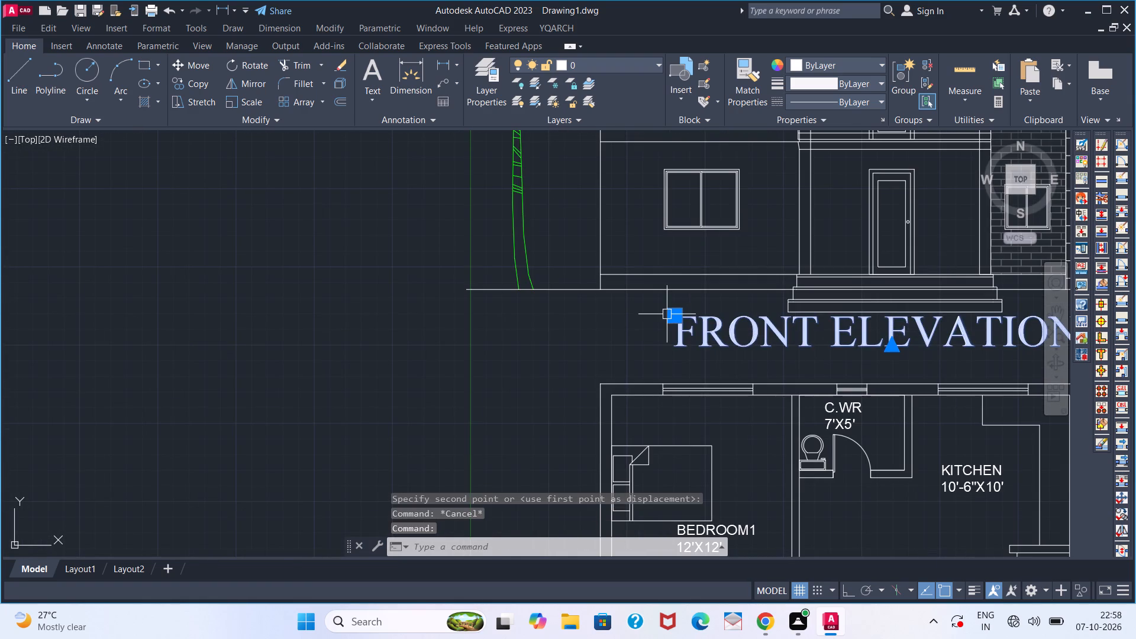
pyautogui.click(667, 314)
pyautogui.click(664, 324)
pyautogui.click(671, 318)
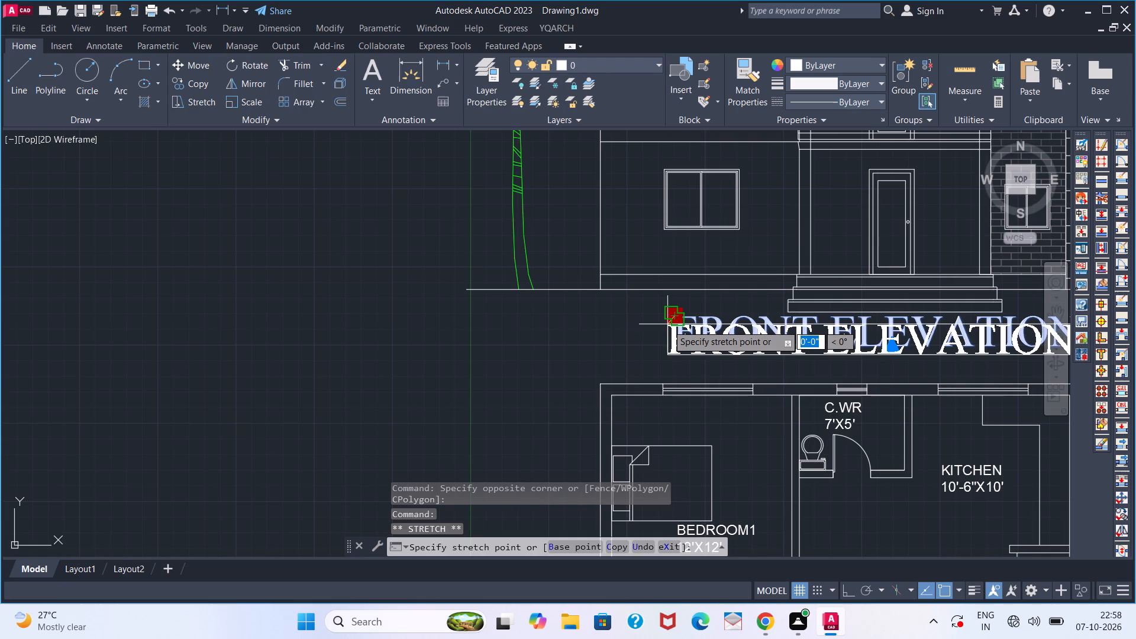
pyautogui.click(666, 330)
pyautogui.scroll(-3, 666, 330)
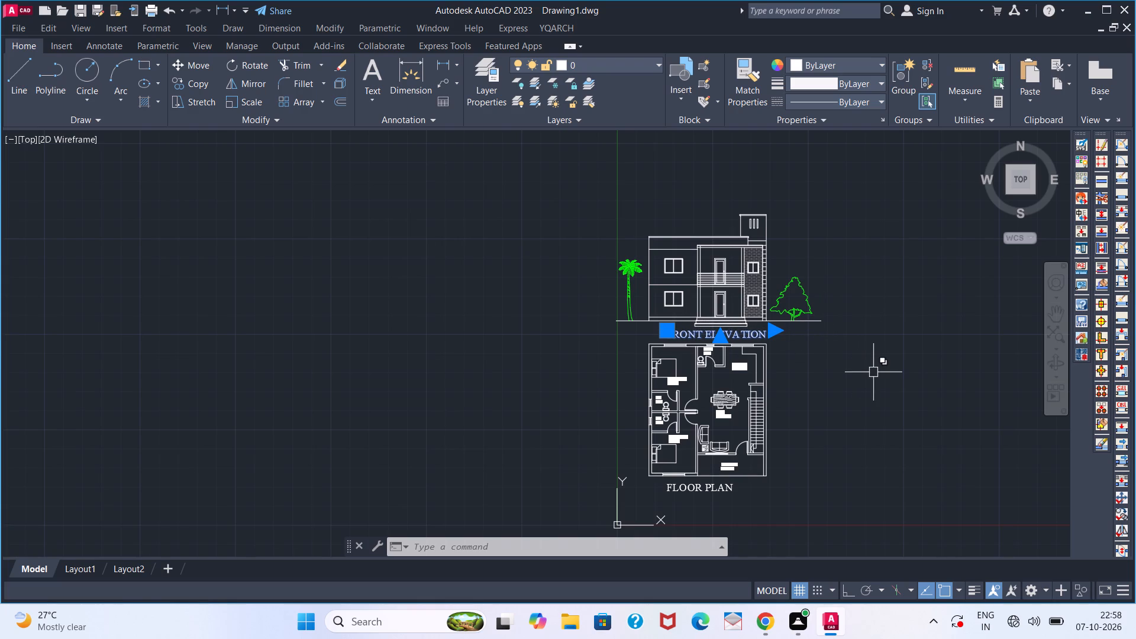
pyautogui.press('Escape')
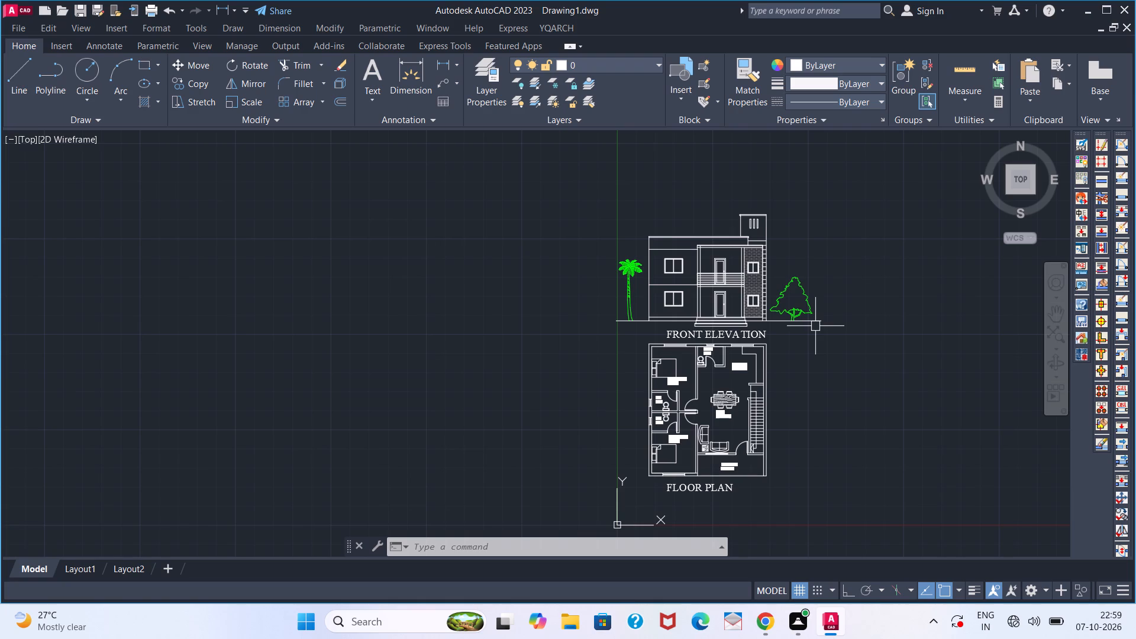
# Examine the front elevation with its trees, ground lines and title, together with the floor plan below it.
pyautogui.scroll(1, 783, 318)
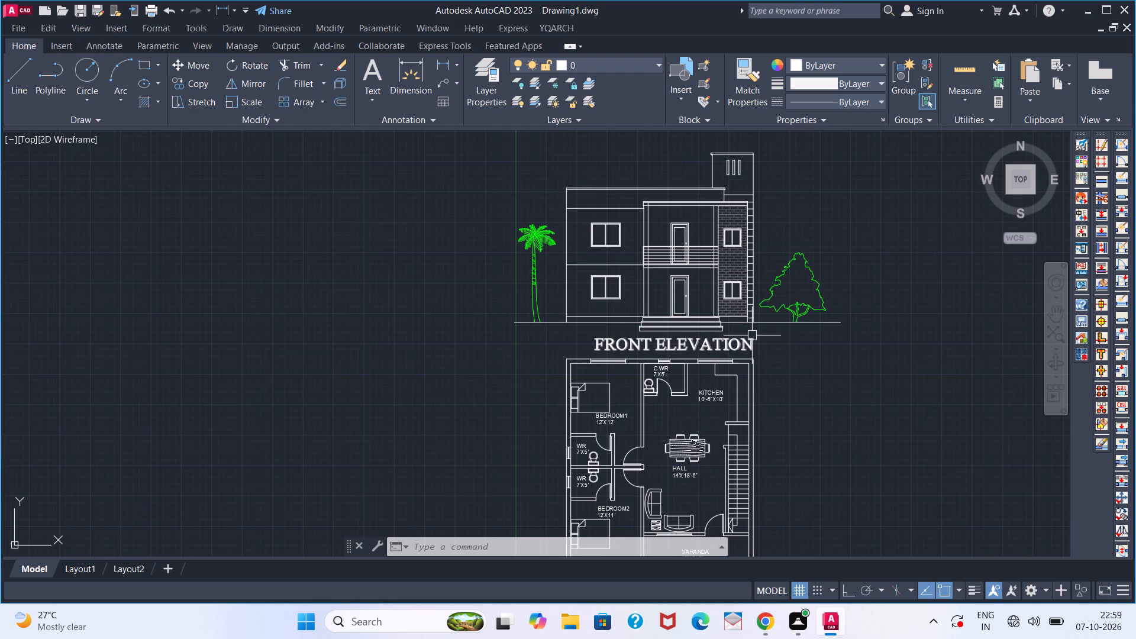
pyautogui.scroll(-1, 752, 335)
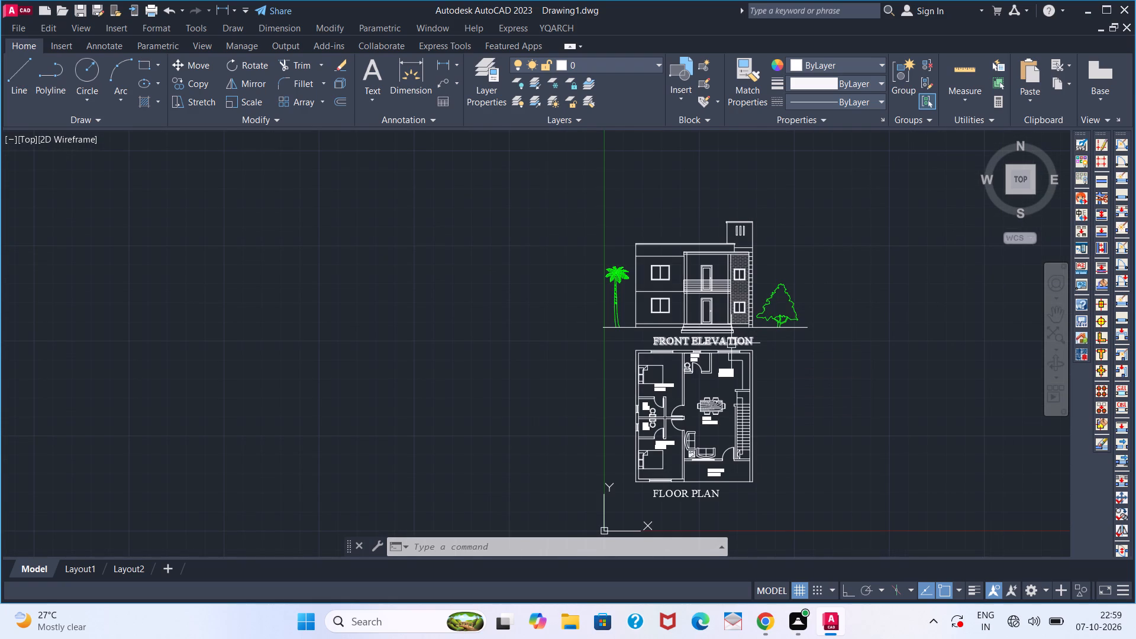
pyautogui.scroll(3, 731, 343)
pyautogui.scroll(-4, 730, 341)
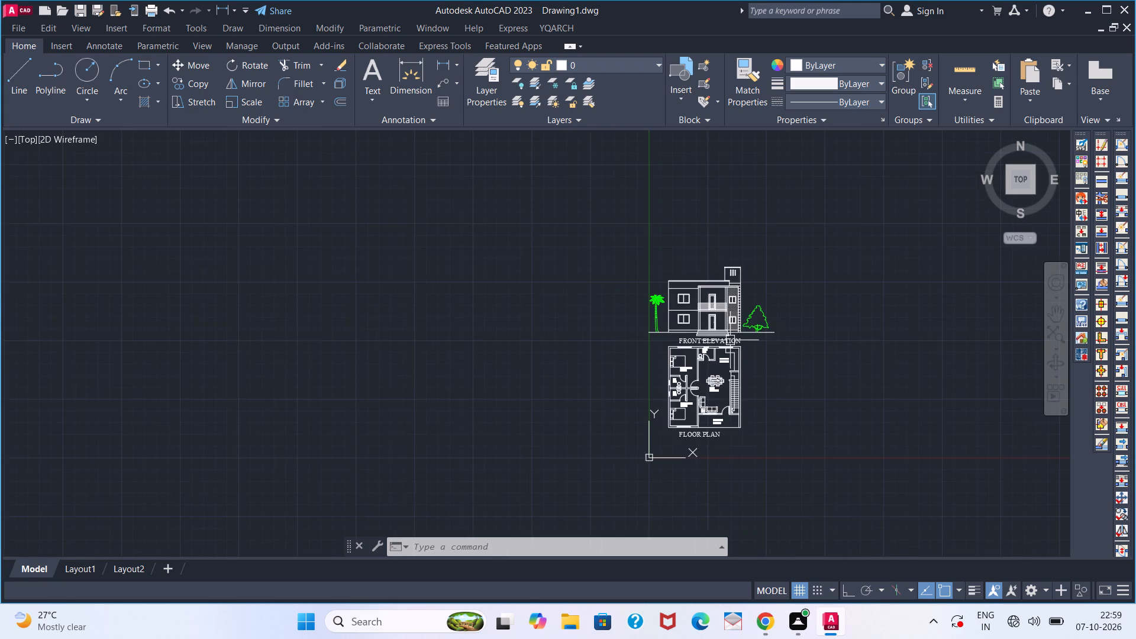
pyautogui.scroll(2, 730, 340)
pyautogui.scroll(-1, 730, 340)
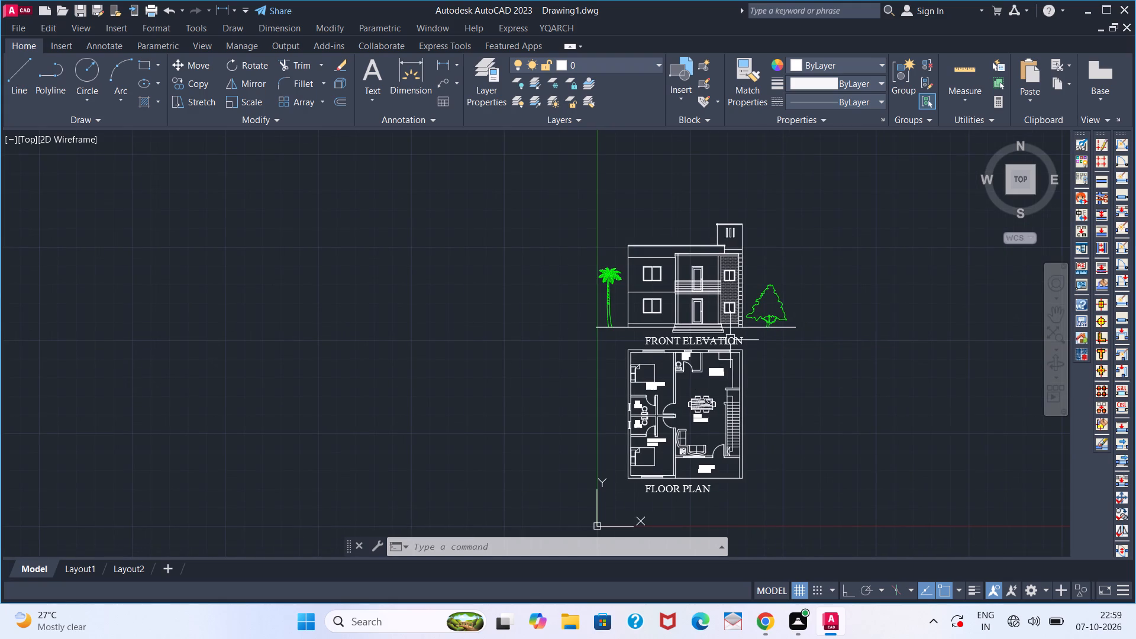
pyautogui.moveTo(730, 340); pyautogui.dragTo(766, 290, button='middle')
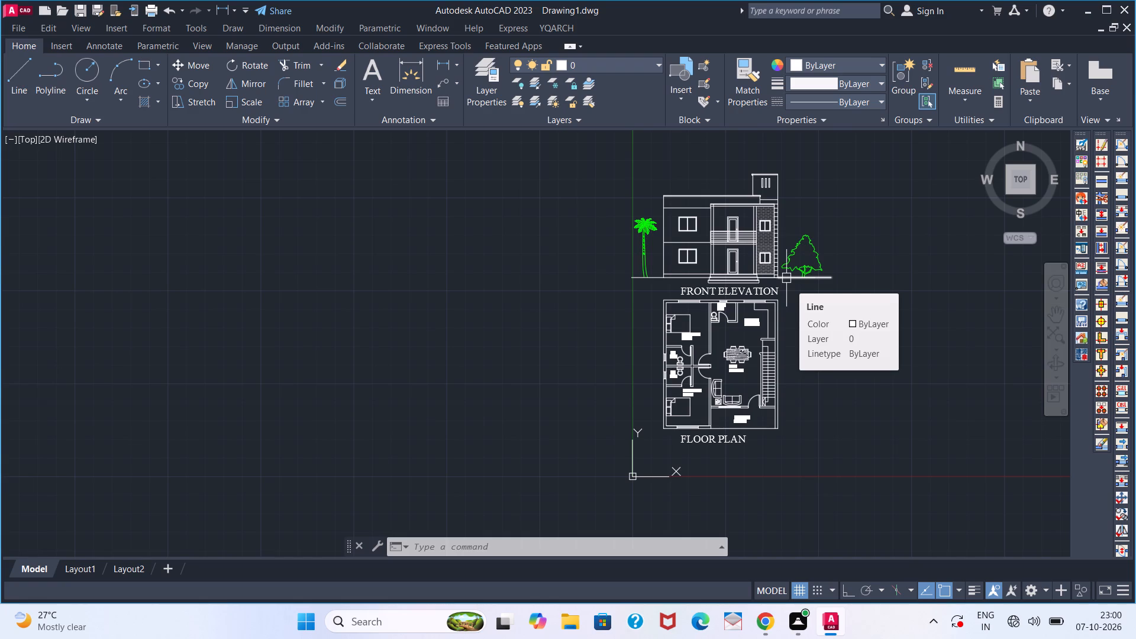
pyautogui.scroll(-2, 795, 282)
pyautogui.scroll(2, 793, 283)
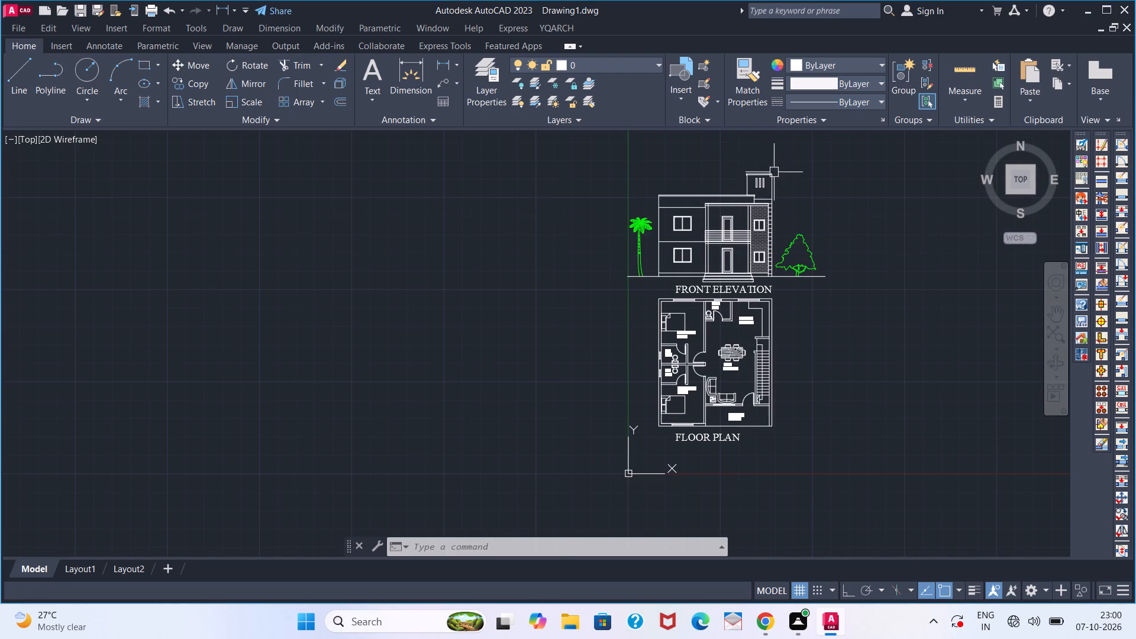
pyautogui.scroll(-1, 760, 200)
pyautogui.moveTo(751, 214); pyautogui.dragTo(798, 221, button='middle')
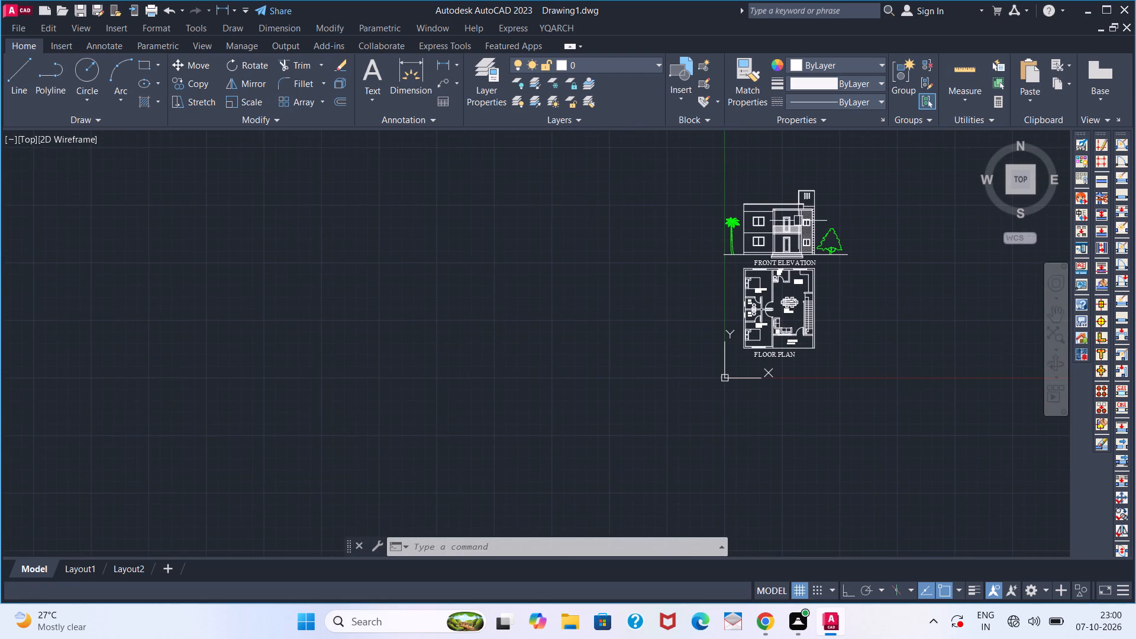
pyautogui.scroll(2, 798, 221)
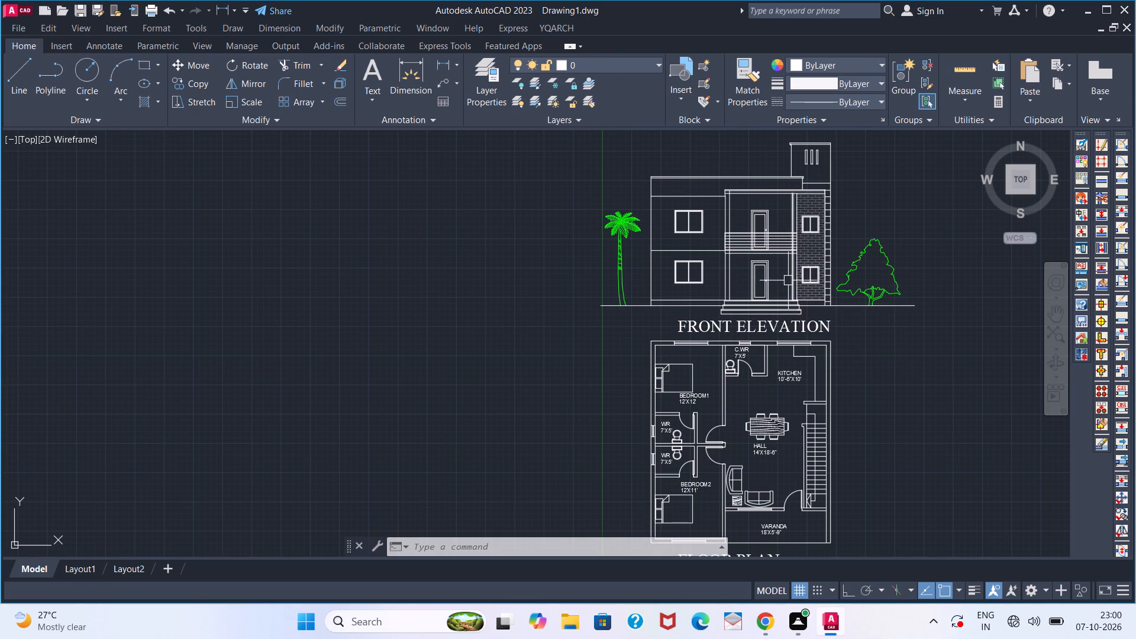
pyautogui.scroll(-1, 788, 272)
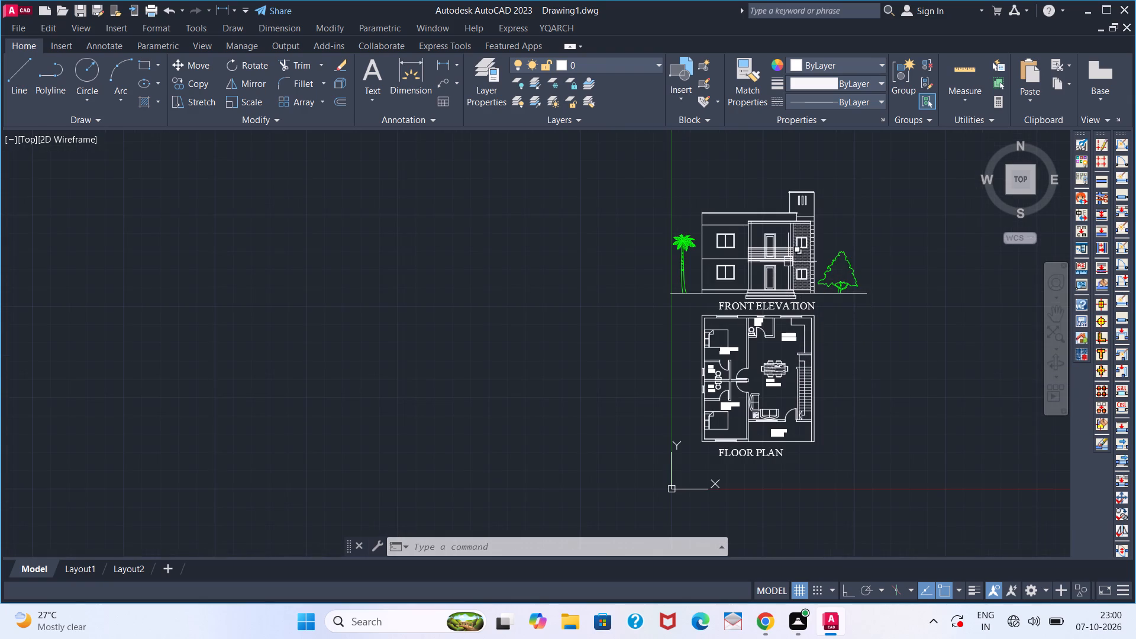
pyautogui.scroll(1, 788, 259)
pyautogui.moveTo(783, 241); pyautogui.dragTo(790, 276, button='middle')
pyautogui.scroll(1, 791, 275)
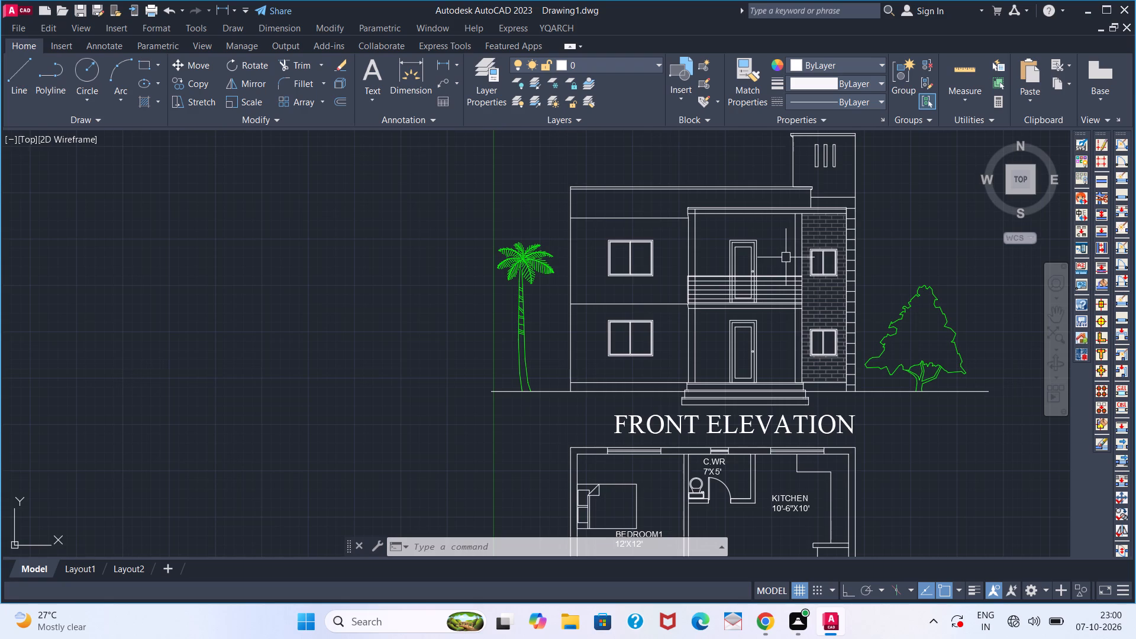
pyautogui.scroll(1, 786, 257)
pyautogui.scroll(-1, 786, 257)
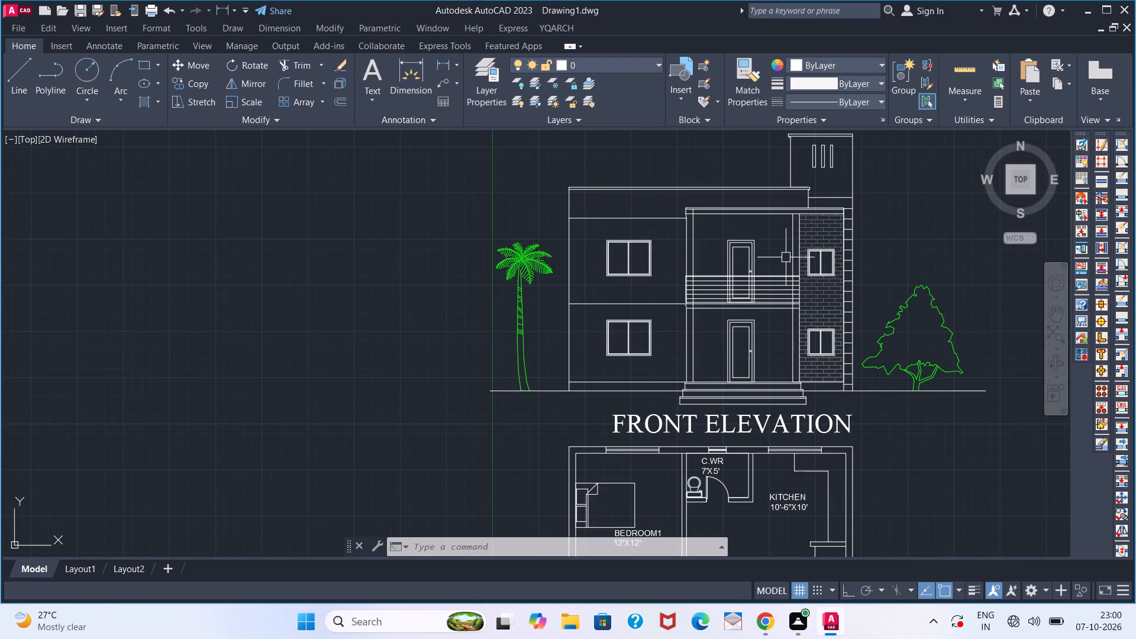
pyautogui.moveTo(786, 257); pyautogui.dragTo(789, 286, button='middle')
pyautogui.scroll(1, 789, 286)
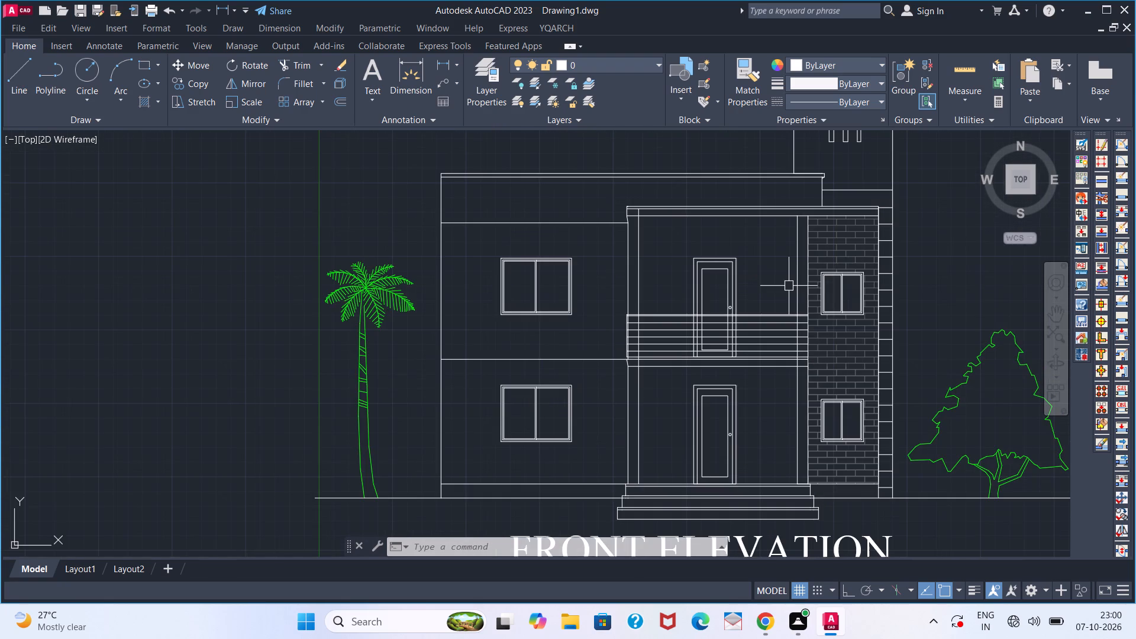
pyautogui.scroll(-1, 789, 286)
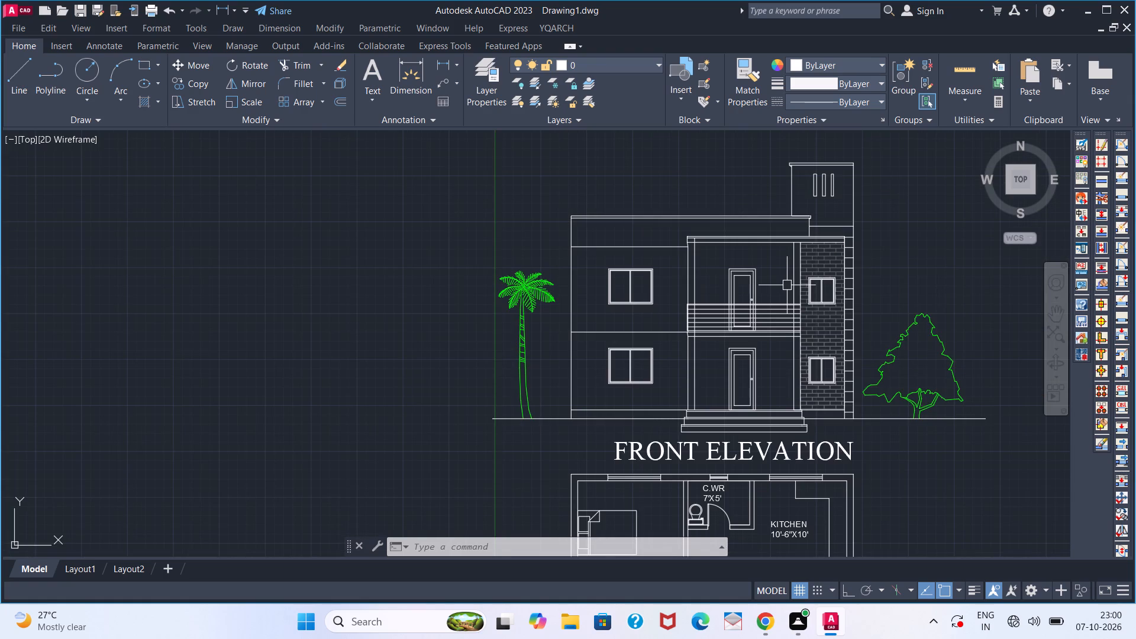
pyautogui.scroll(1, 787, 285)
pyautogui.scroll(-1, 787, 285)
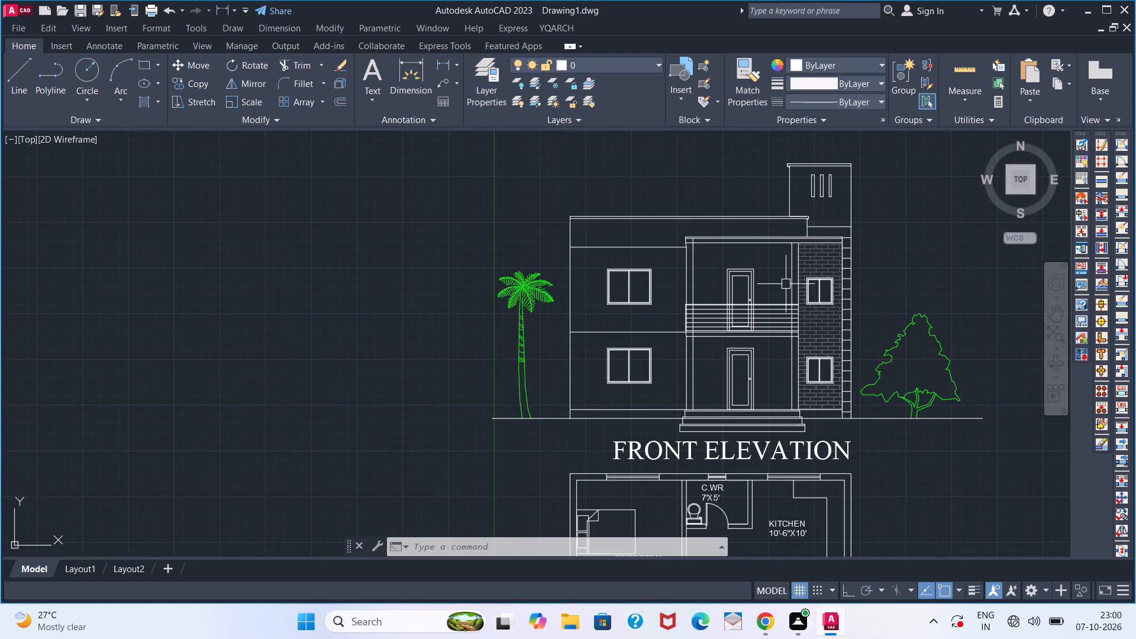
# Examine the whole sheet, comparing the front elevation with its trees and title against the floor plan below it.
pyautogui.moveTo(789, 309); pyautogui.dragTo(790, 321, button='middle')
pyautogui.middleClick(790, 332)
pyautogui.middleClick(790, 335)
pyautogui.middleClick(790, 336)
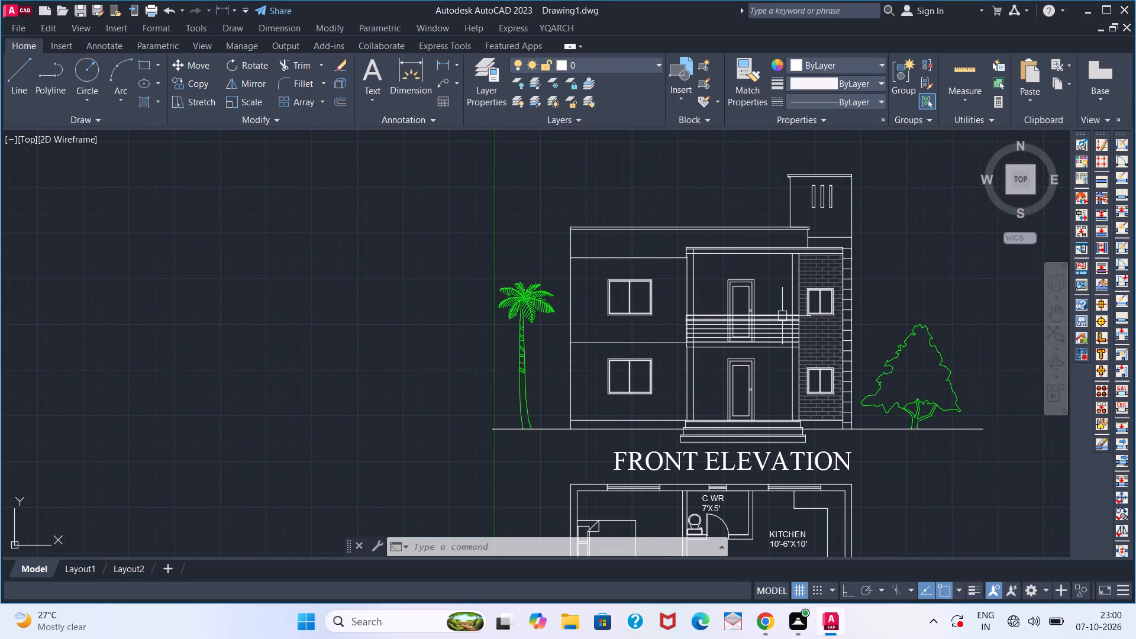
pyautogui.scroll(-1, 798, 273)
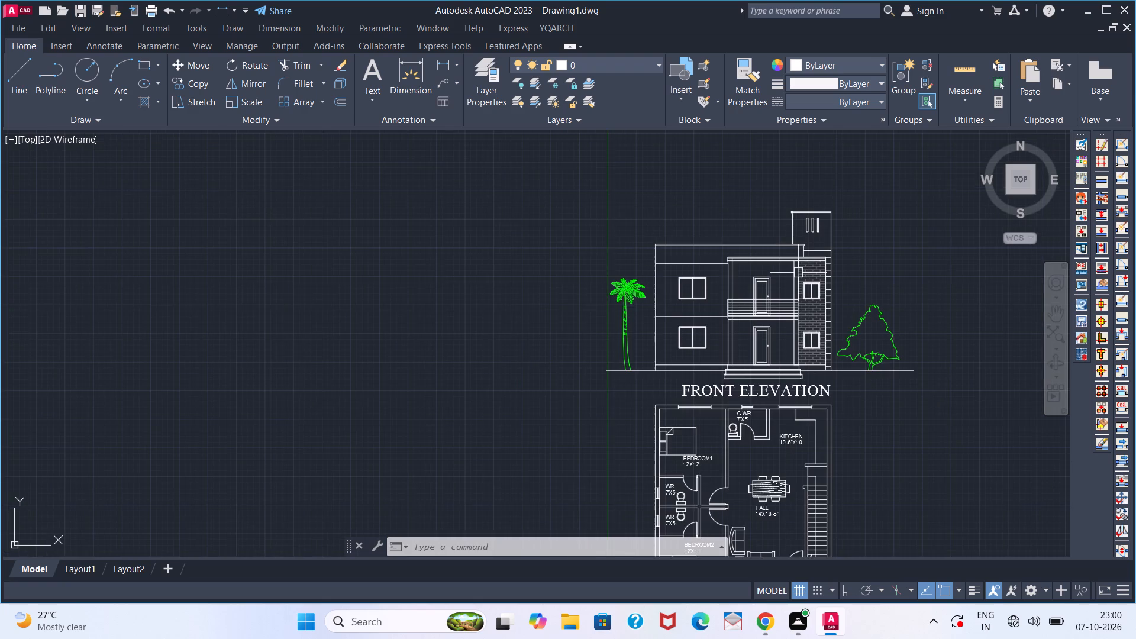
pyautogui.moveTo(800, 271); pyautogui.dragTo(843, 211, button='middle')
pyautogui.scroll(1, 845, 227)
pyautogui.scroll(-2, 829, 245)
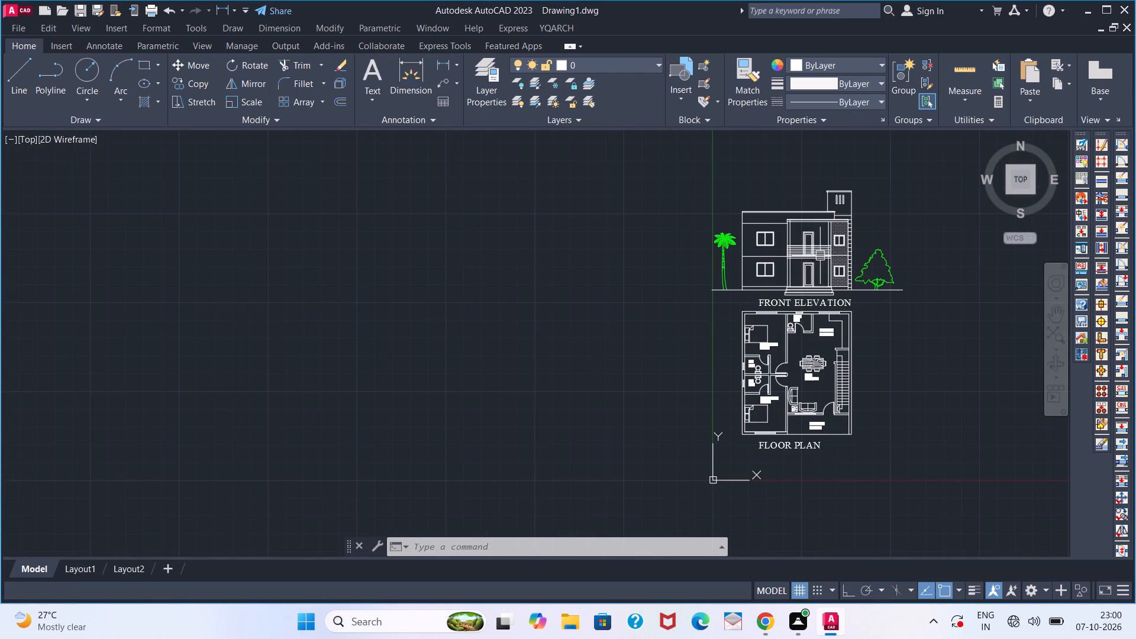
pyautogui.scroll(1, 807, 414)
pyautogui.moveTo(805, 406); pyautogui.dragTo(809, 462, button='middle')
pyautogui.scroll(1, 805, 415)
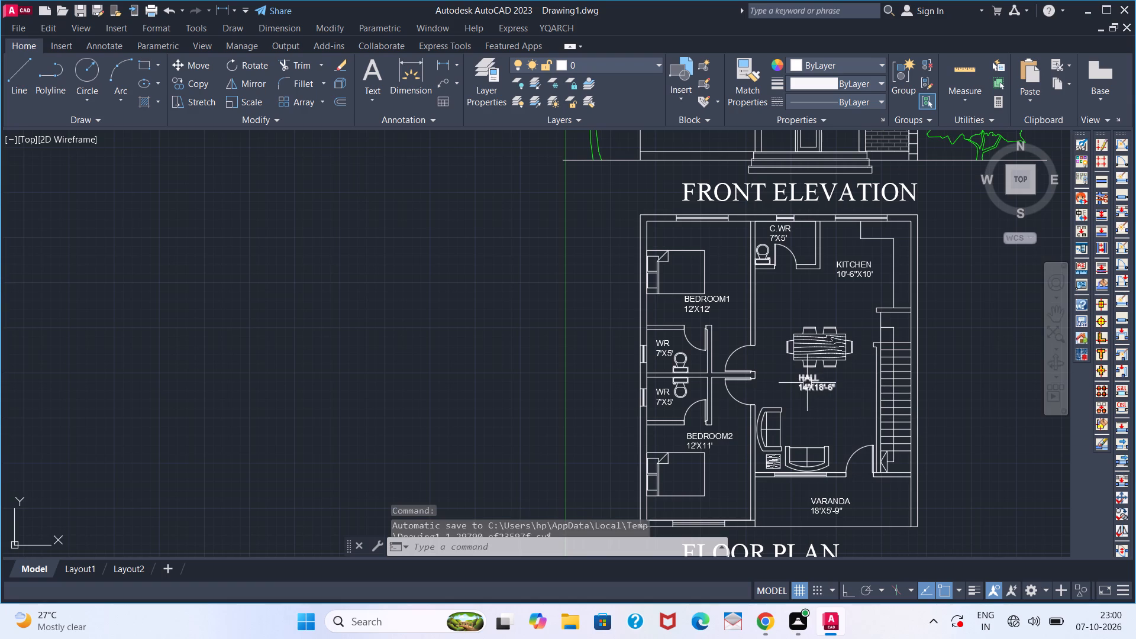
pyautogui.moveTo(793, 348); pyautogui.dragTo(782, 428, button='middle')
pyautogui.middleClick(777, 441)
pyautogui.moveTo(777, 444); pyautogui.dragTo(772, 480, button='middle')
pyautogui.scroll(-1, 749, 417)
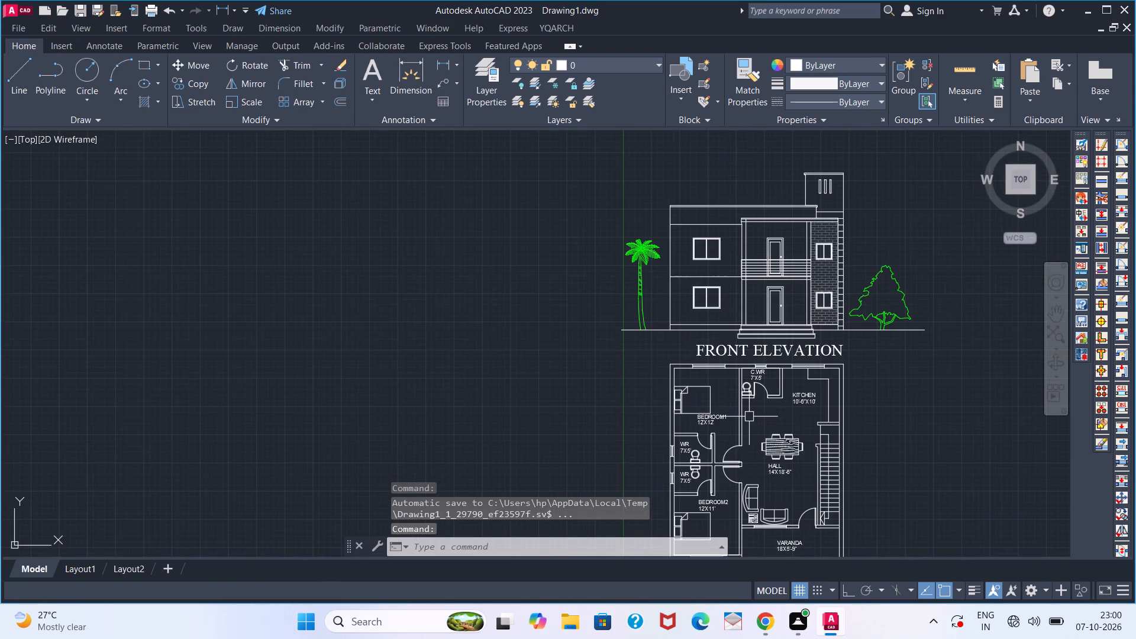
pyautogui.scroll(-1, 759, 353)
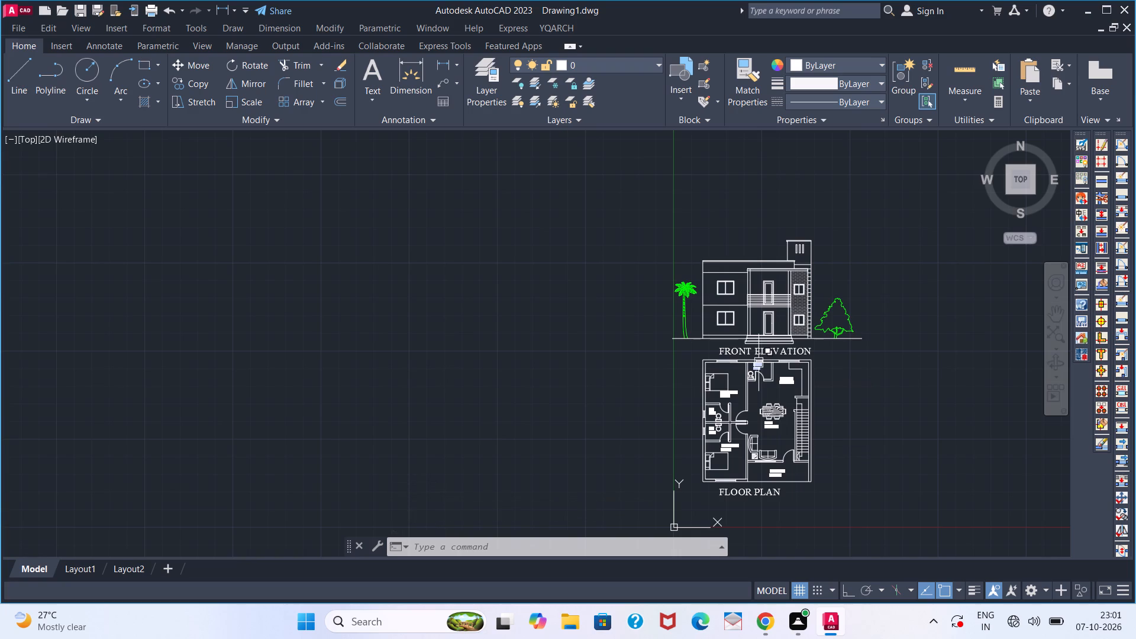
pyautogui.scroll(1, 759, 363)
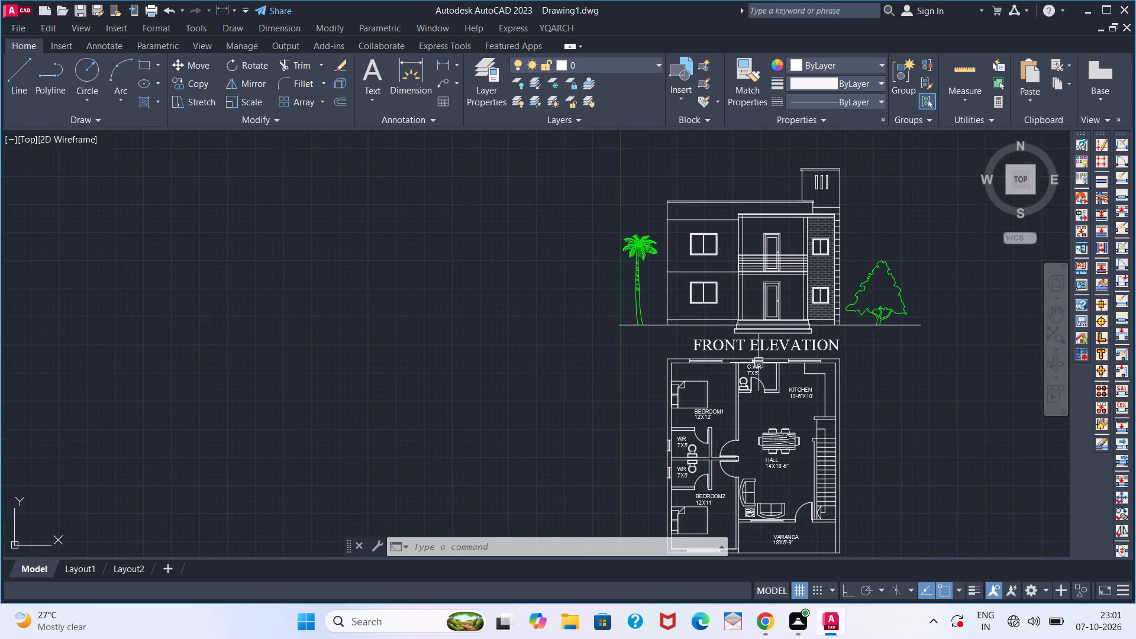
pyautogui.scroll(-1, 759, 363)
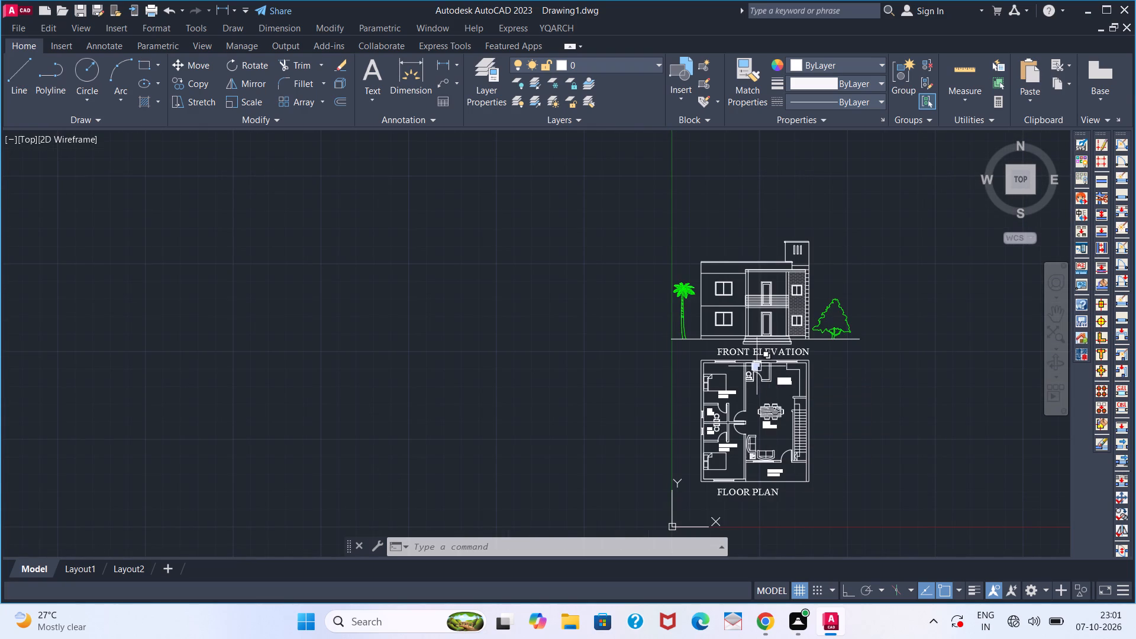
pyautogui.scroll(-1, 757, 366)
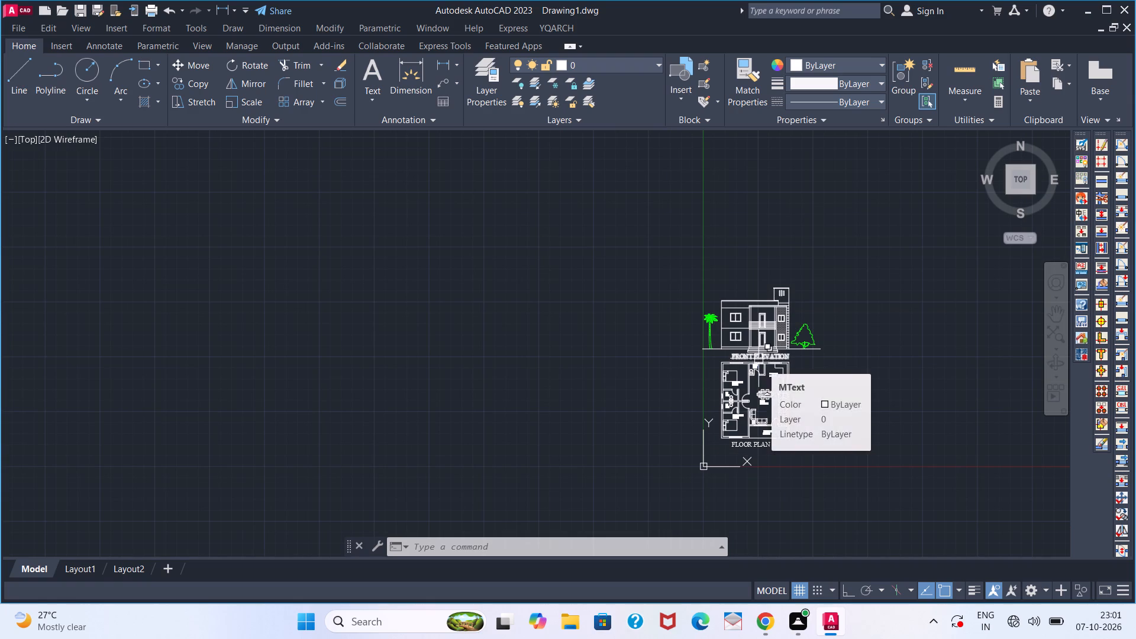
pyautogui.scroll(1, 759, 359)
pyautogui.moveTo(756, 359); pyautogui.dragTo(568, 288, button='middle')
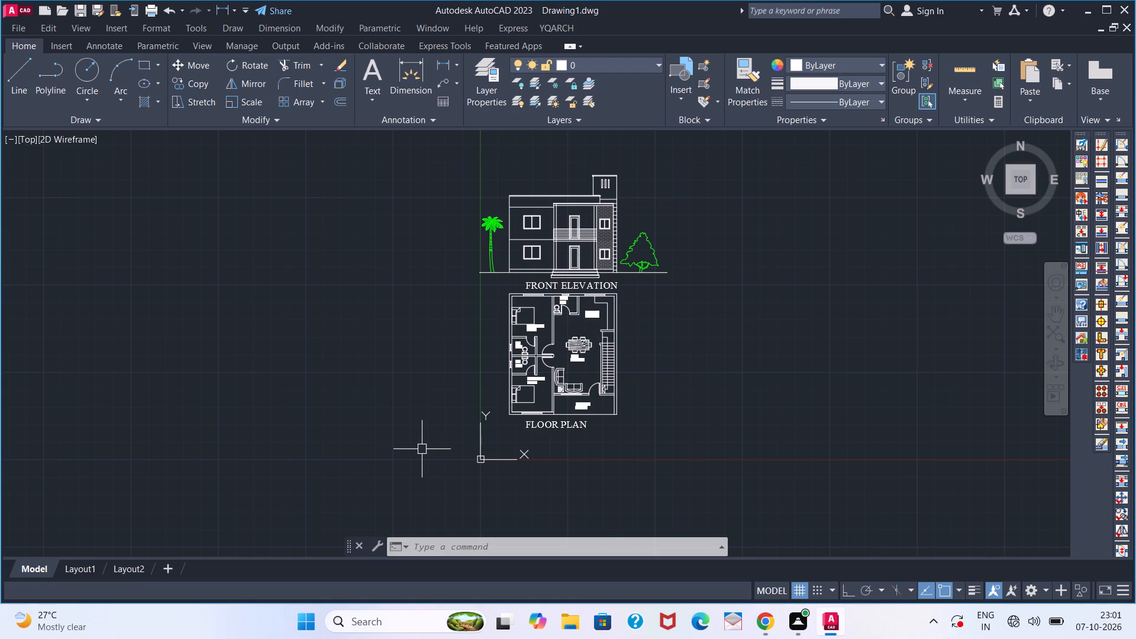
pyautogui.scroll(1, 421, 450)
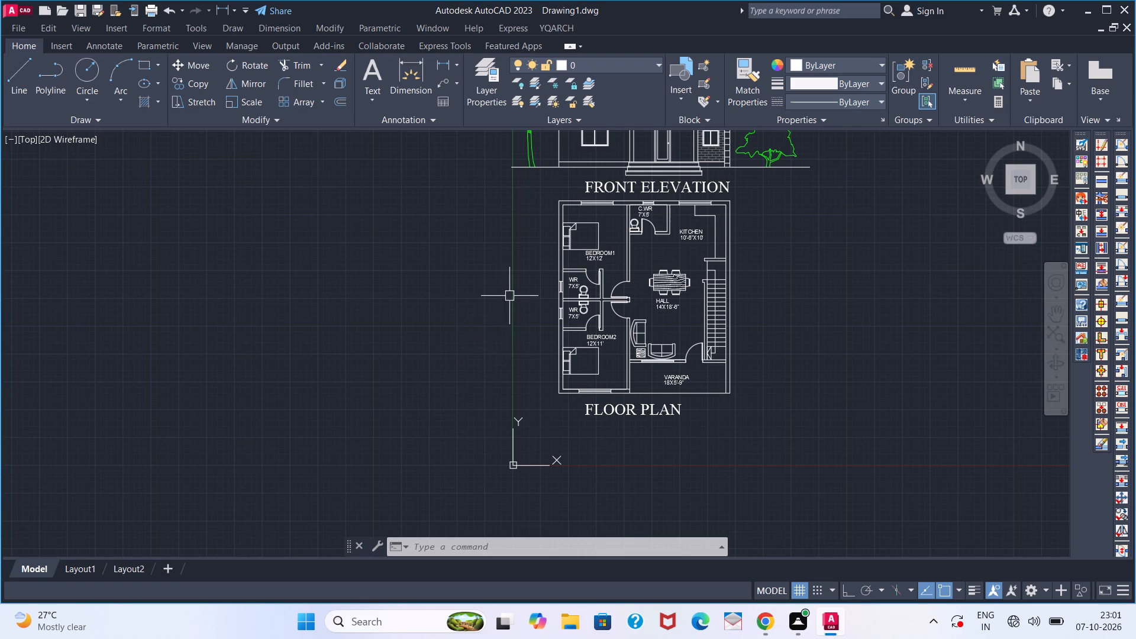
pyautogui.scroll(1, 509, 296)
pyautogui.scroll(-2, 510, 295)
pyautogui.moveTo(521, 262); pyautogui.dragTo(521, 317, button='middle')
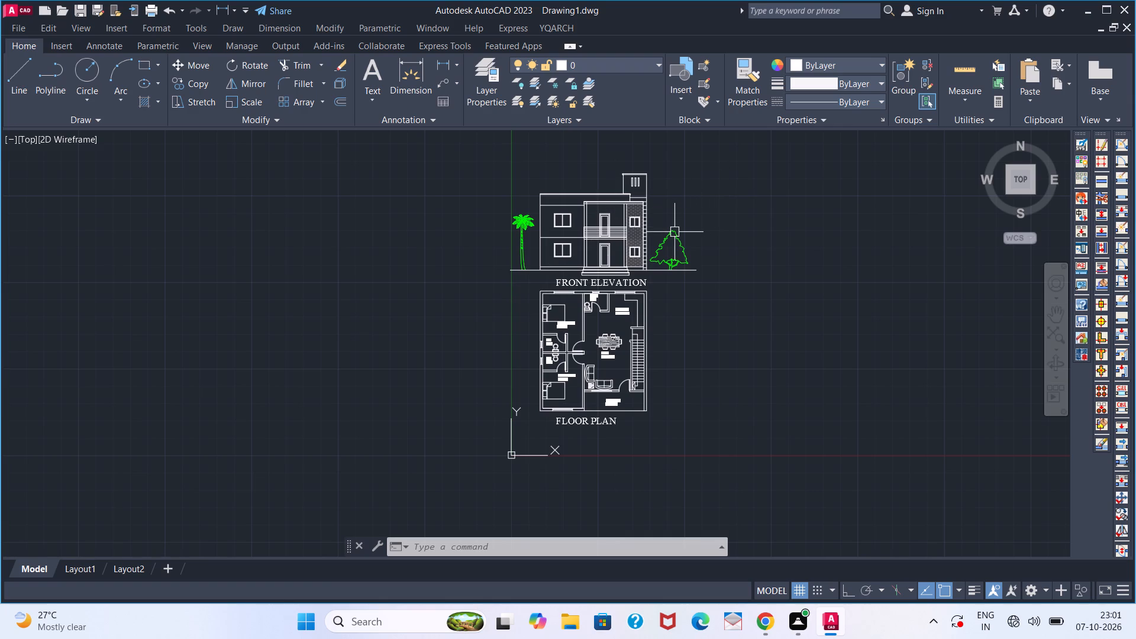
pyautogui.scroll(-1, 682, 305)
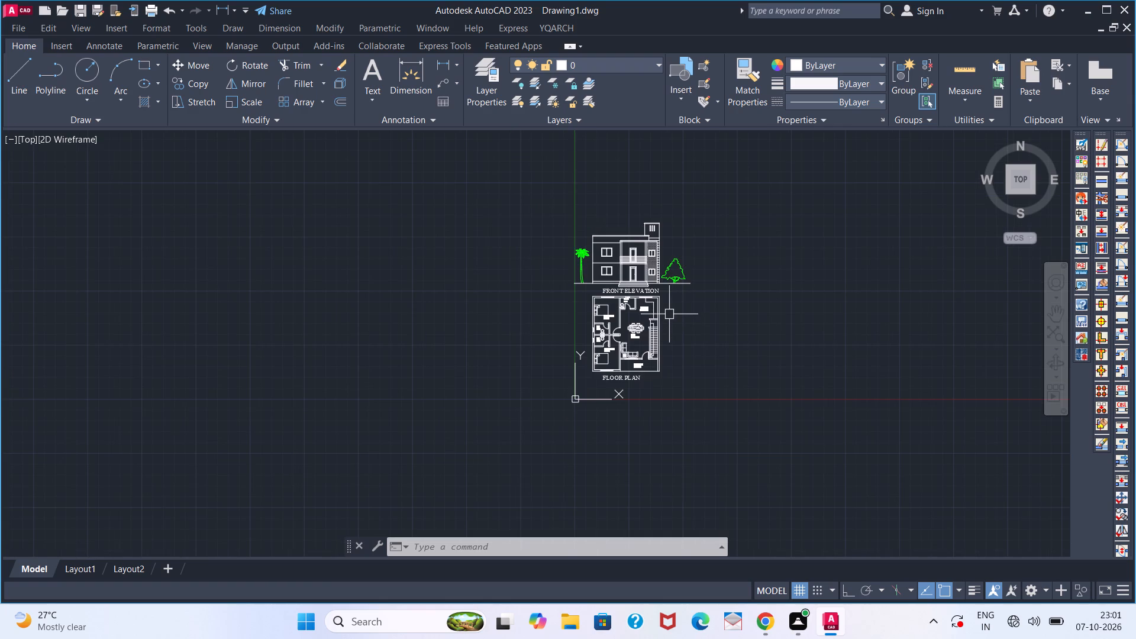
pyautogui.scroll(1, 669, 314)
pyautogui.moveTo(669, 318); pyautogui.dragTo(743, 343, button='middle')
pyautogui.middleClick(745, 343)
pyautogui.scroll(1, 746, 344)
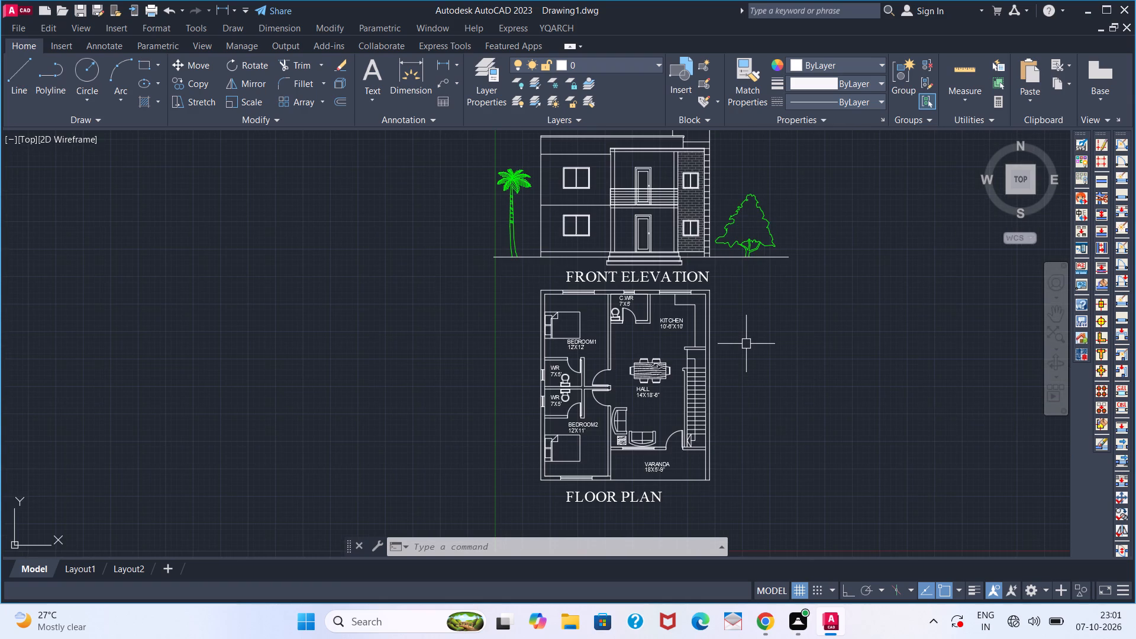
pyautogui.moveTo(748, 350); pyautogui.dragTo(761, 378, button='middle')
pyautogui.moveTo(765, 385); pyautogui.dragTo(769, 390, button='middle')
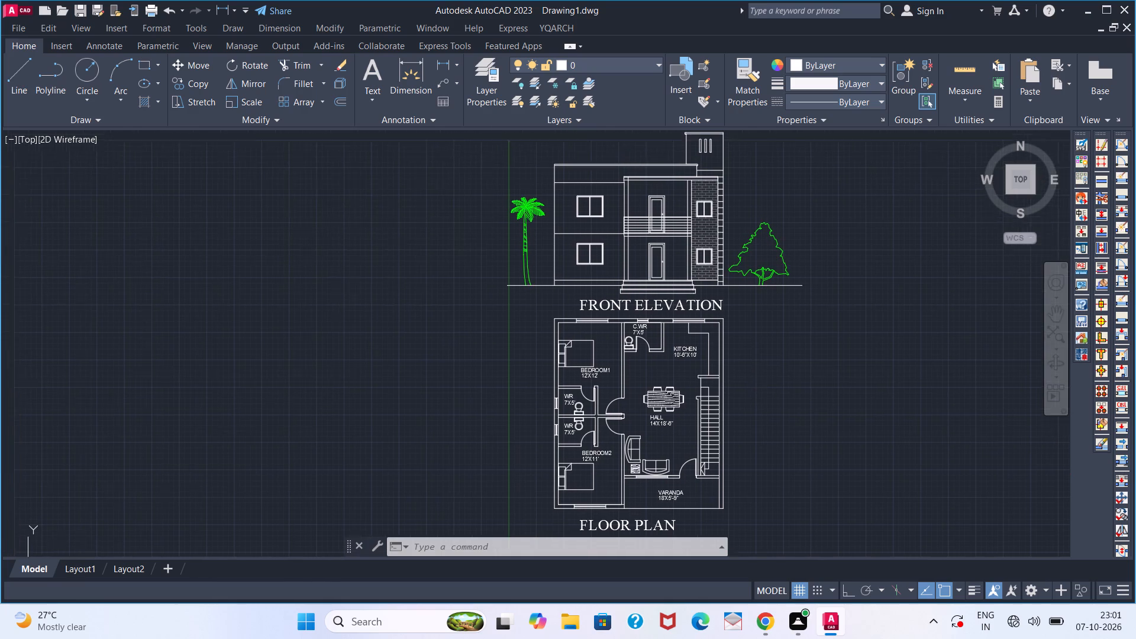
pyautogui.moveTo(769, 390); pyautogui.dragTo(770, 396, button='middle')
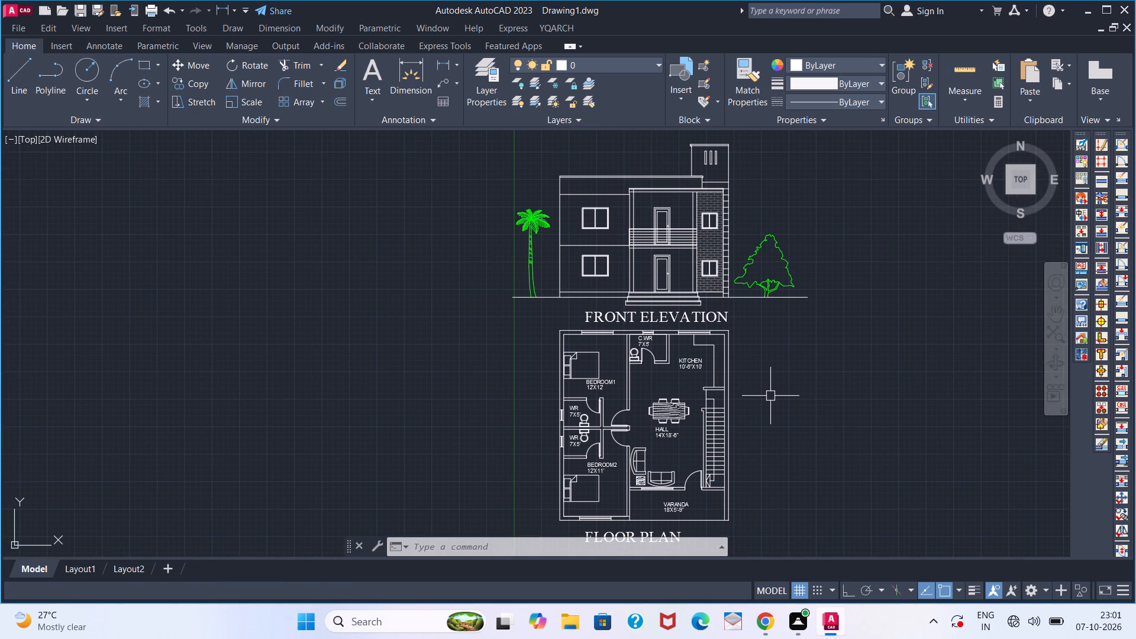
pyautogui.scroll(-2, 770, 396)
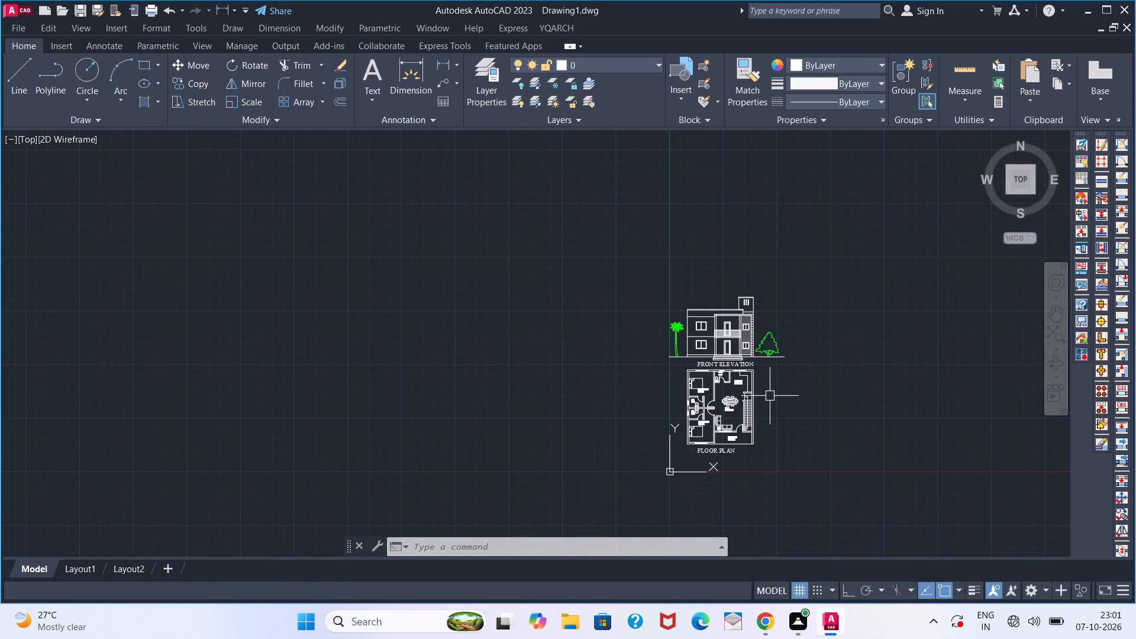
pyautogui.scroll(2, 770, 396)
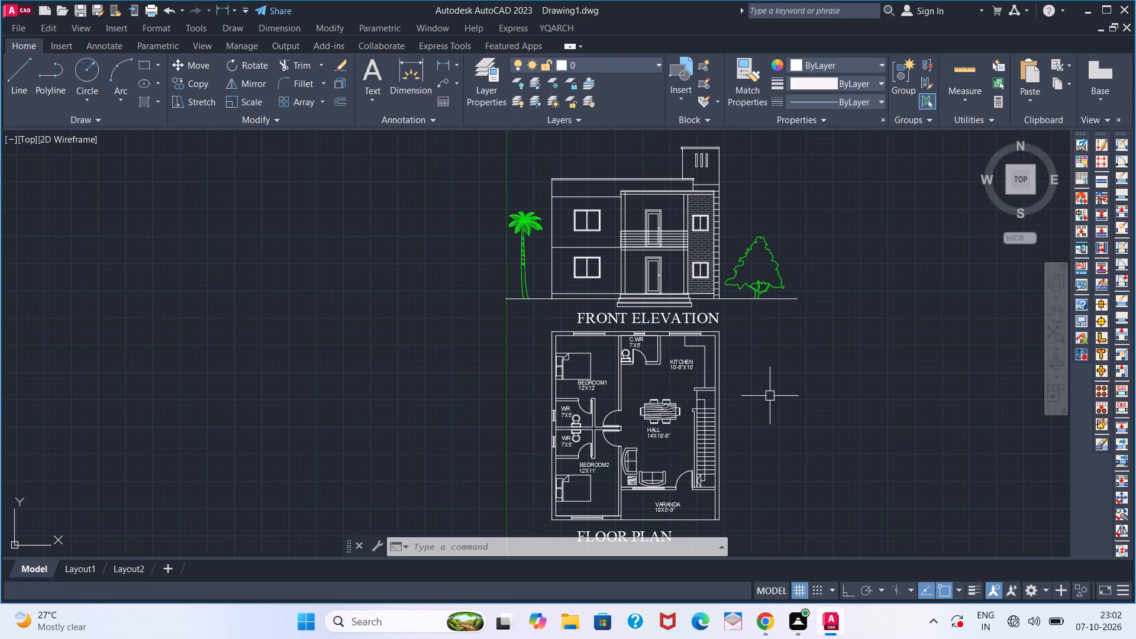
pyautogui.scroll(-1, 770, 396)
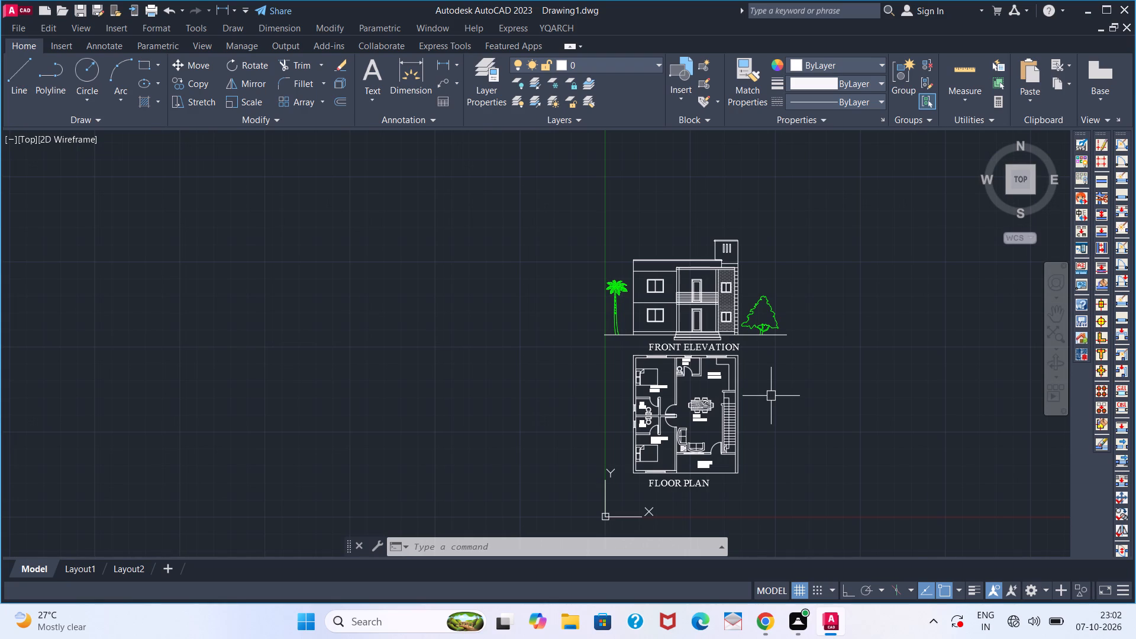
pyautogui.scroll(-1, 772, 397)
pyautogui.scroll(2, 770, 397)
pyautogui.moveTo(798, 398); pyautogui.dragTo(885, 377, button='middle')
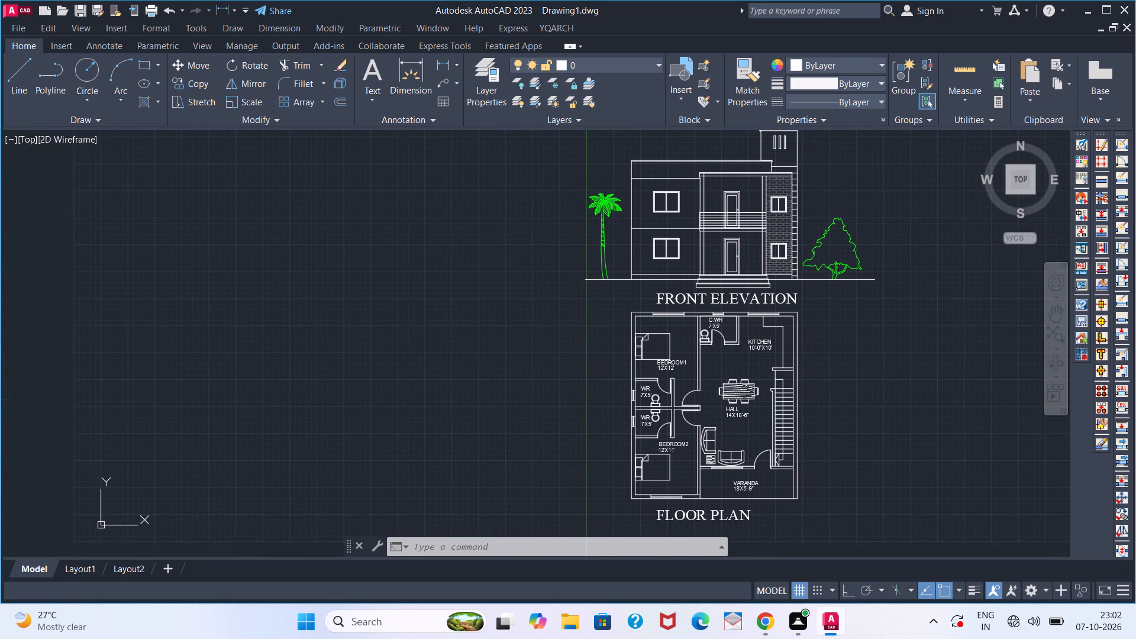
pyautogui.moveTo(887, 379); pyautogui.dragTo(900, 405, button='middle')
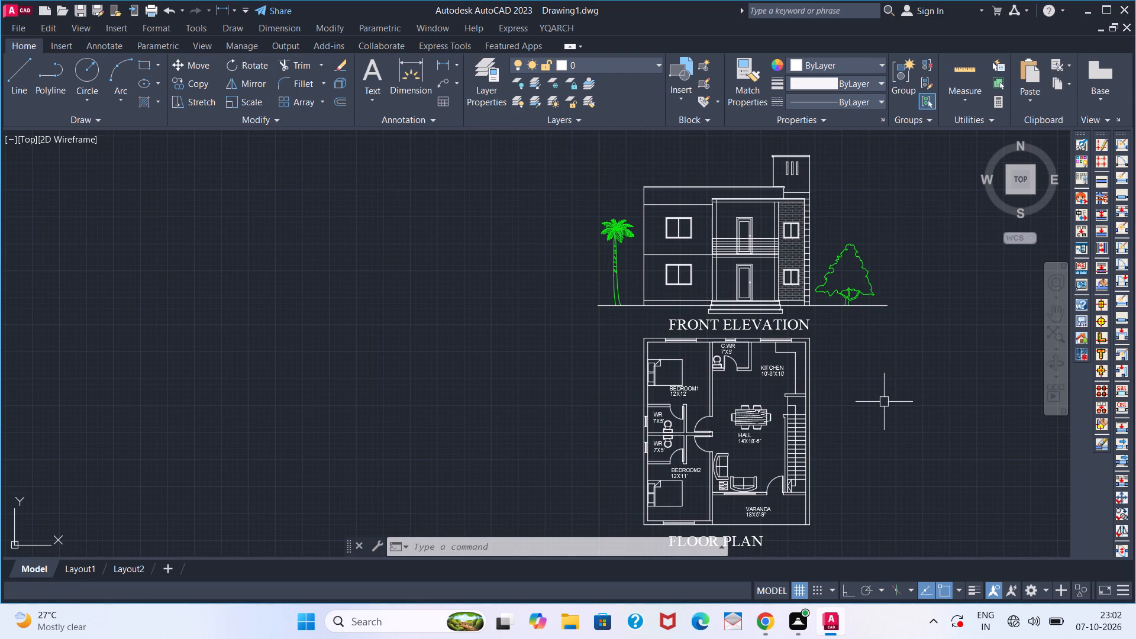
pyautogui.scroll(-2, 884, 402)
pyautogui.scroll(2, 874, 403)
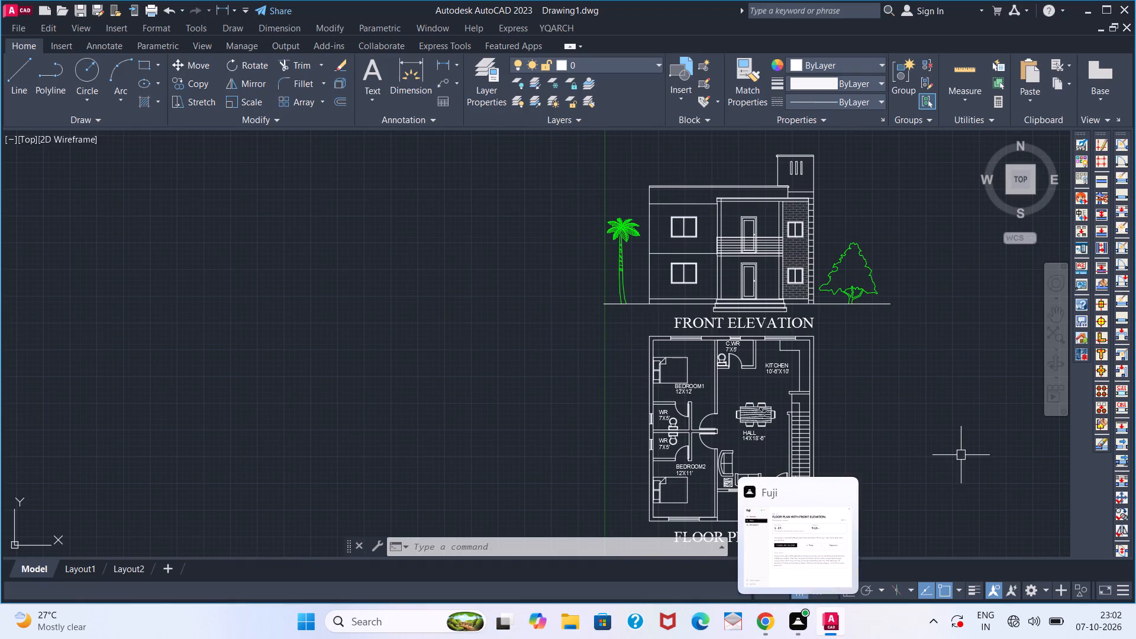
pyautogui.moveTo(895, 435); pyautogui.dragTo(915, 441, button='middle')
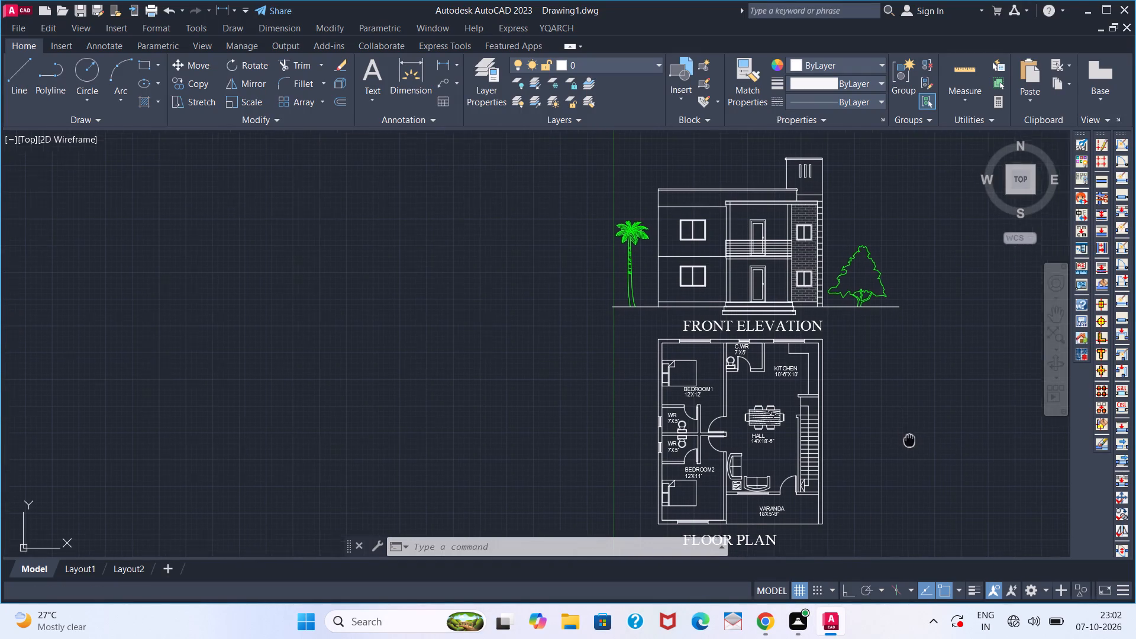
pyautogui.middleClick(919, 443)
pyautogui.moveTo(919, 443); pyautogui.dragTo(957, 430, button='middle')
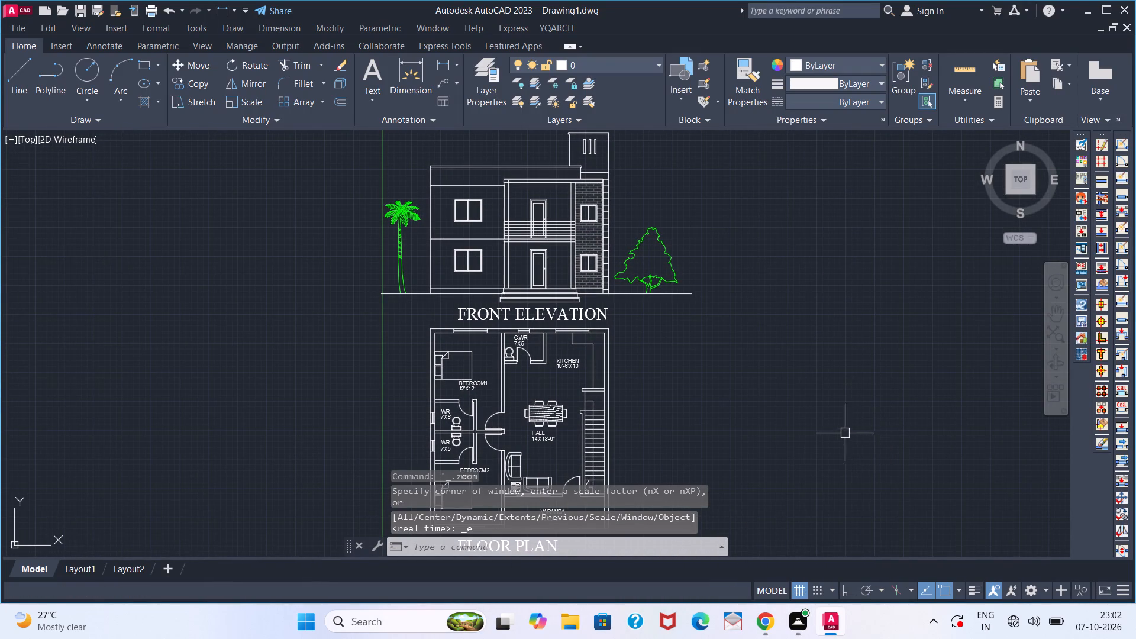
pyautogui.scroll(-1, 641, 405)
pyautogui.moveTo(642, 401); pyautogui.dragTo(1040, 256, button='middle')
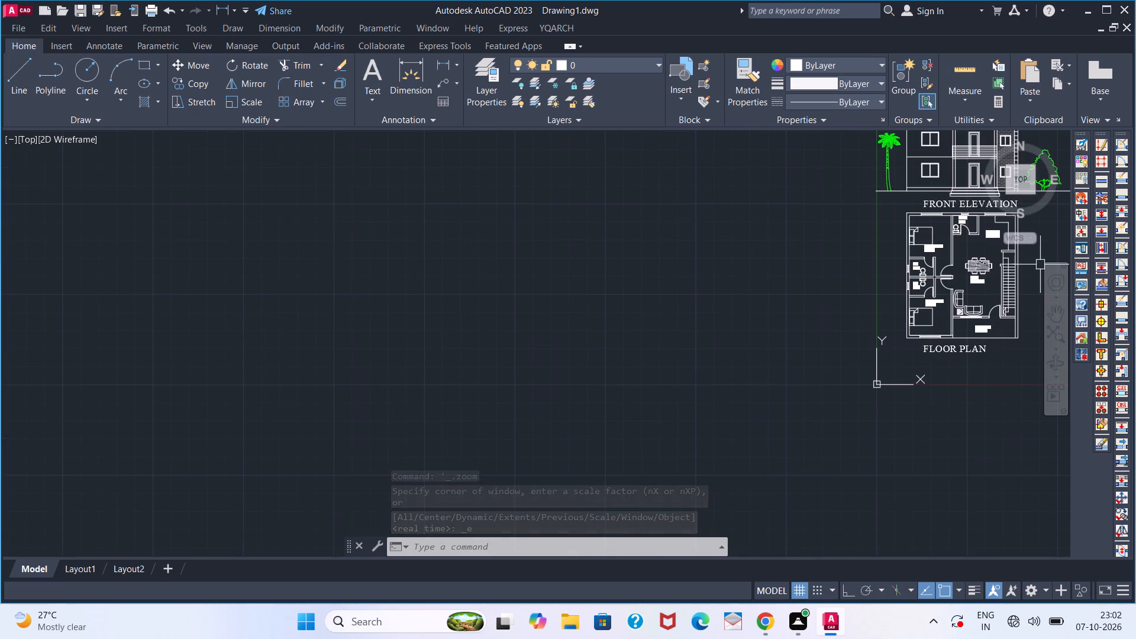
pyautogui.middleClick(943, 362)
pyautogui.moveTo(942, 340); pyautogui.dragTo(640, 430, button='middle')
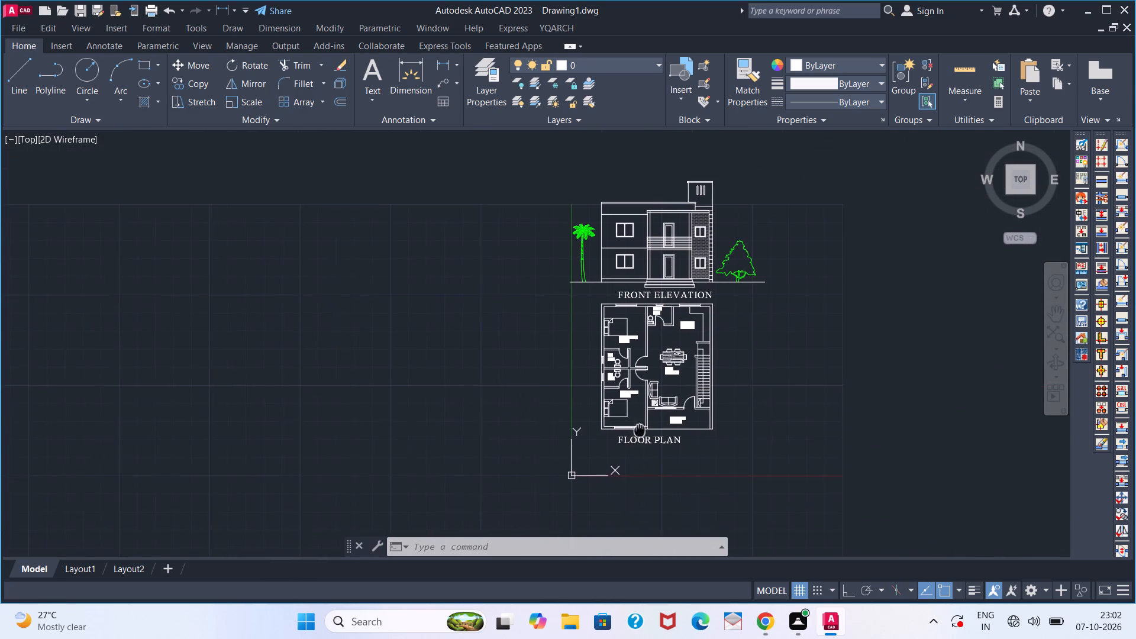
pyautogui.moveTo(640, 430); pyautogui.dragTo(637, 430, button='middle')
pyautogui.moveTo(769, 384); pyautogui.dragTo(719, 422, button='middle')
pyautogui.scroll(1, 714, 421)
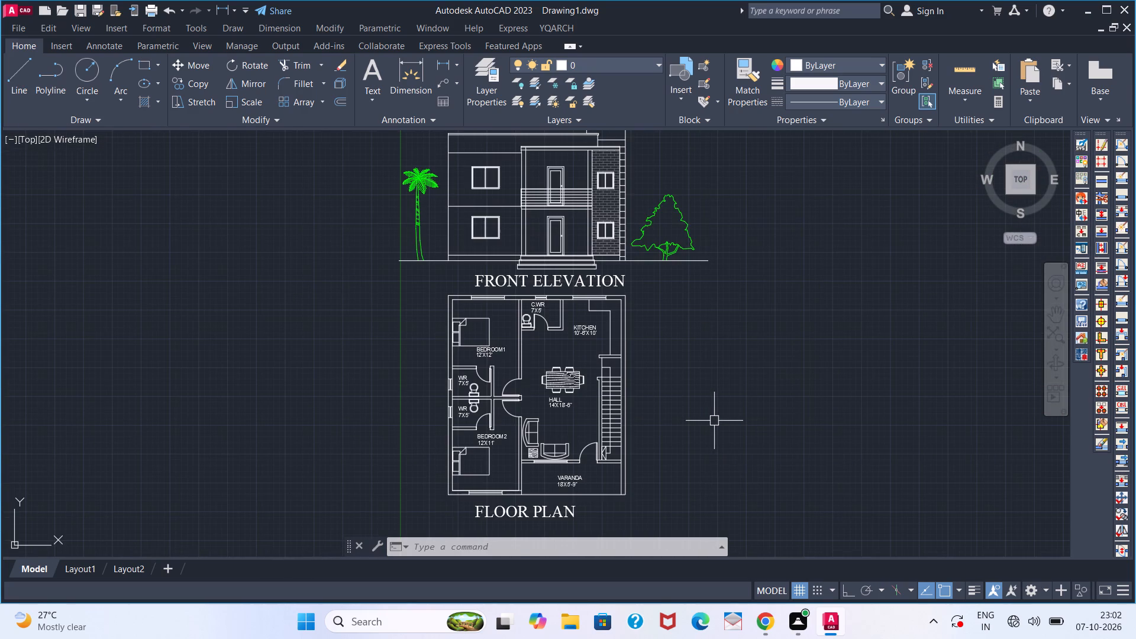
pyautogui.moveTo(715, 422); pyautogui.dragTo(726, 456, button='middle')
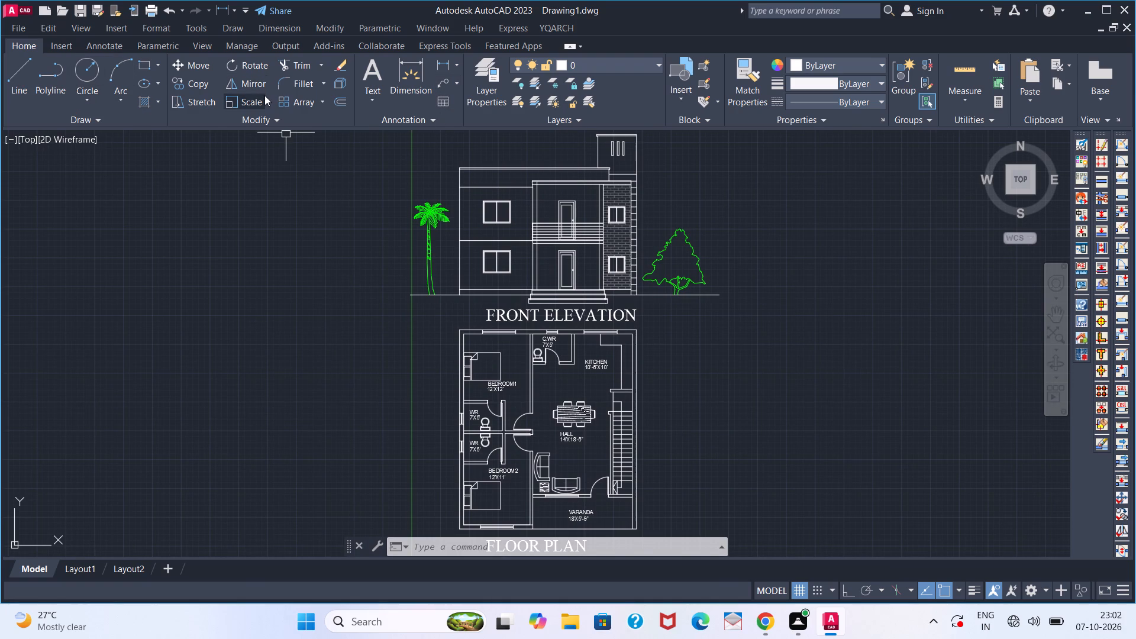
# Fill the three narrow vertical slots in the rooftop tower of the front elevation with SOLID hatch in black (0,0,0).
pyautogui.press('h')
pyautogui.press('Return')
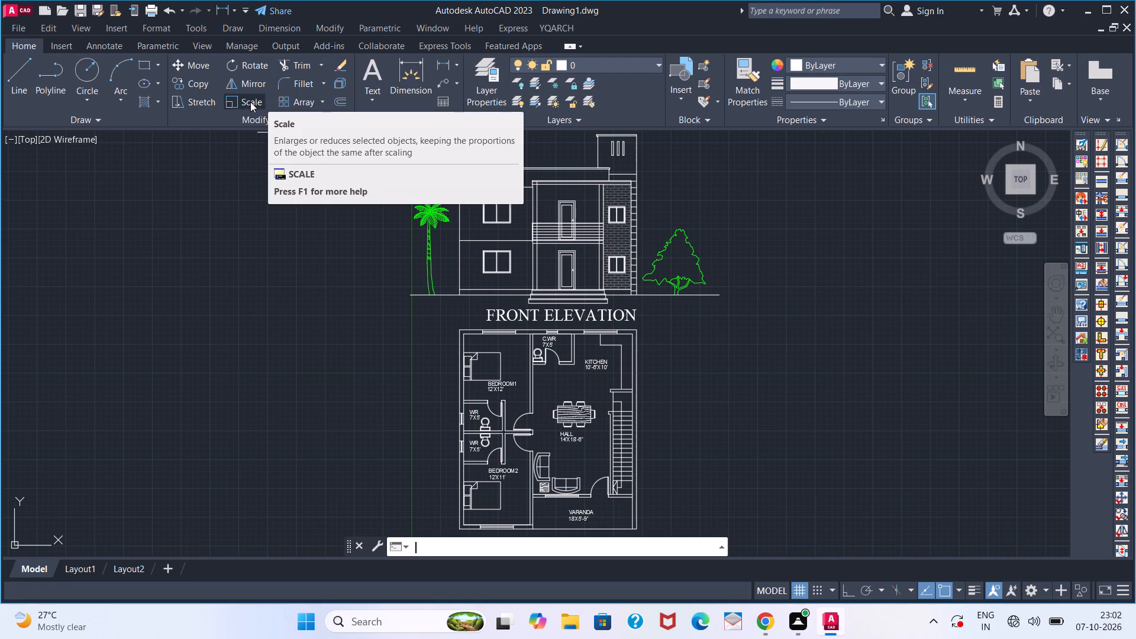
pyautogui.scroll(1, 340, 75)
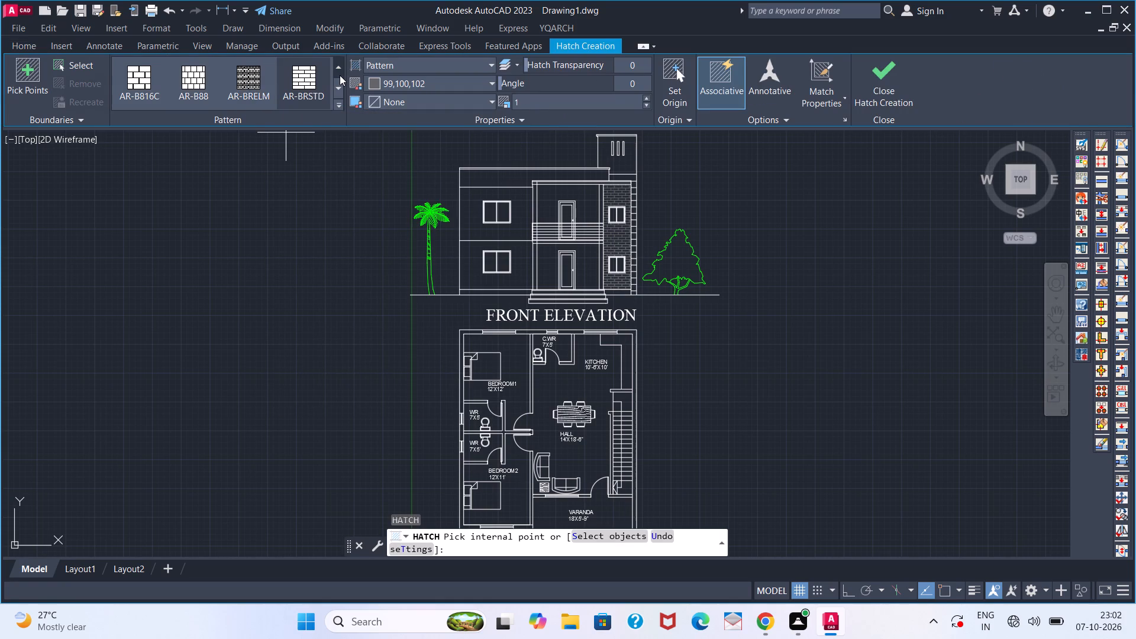
pyautogui.scroll(5, 340, 75)
pyautogui.click(151, 79)
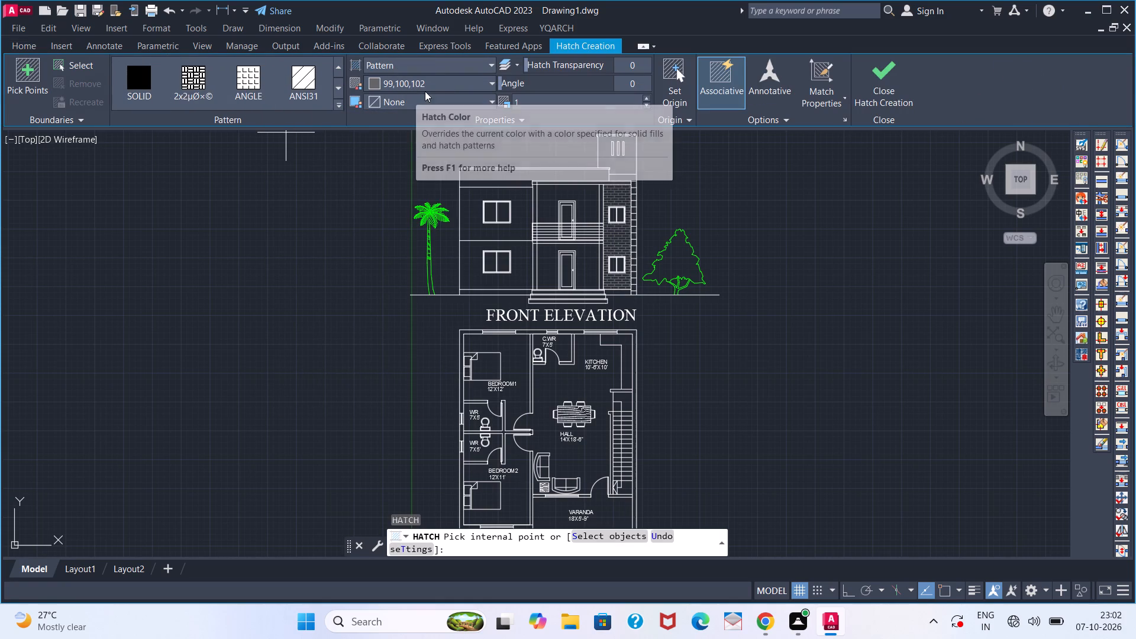
pyautogui.click(439, 76)
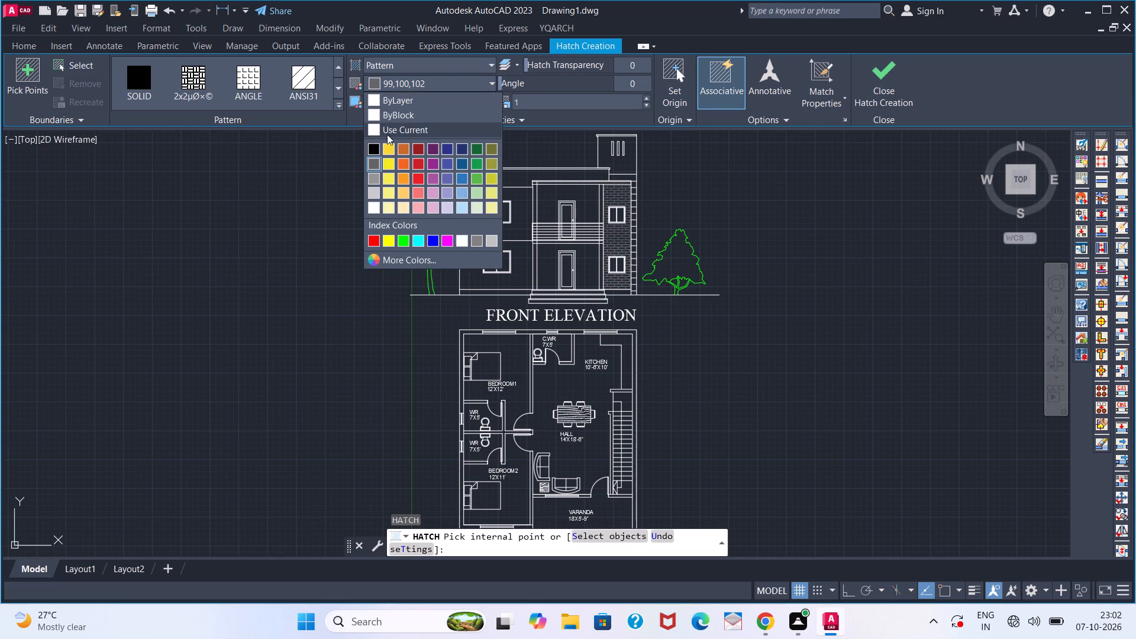
pyautogui.click(376, 147)
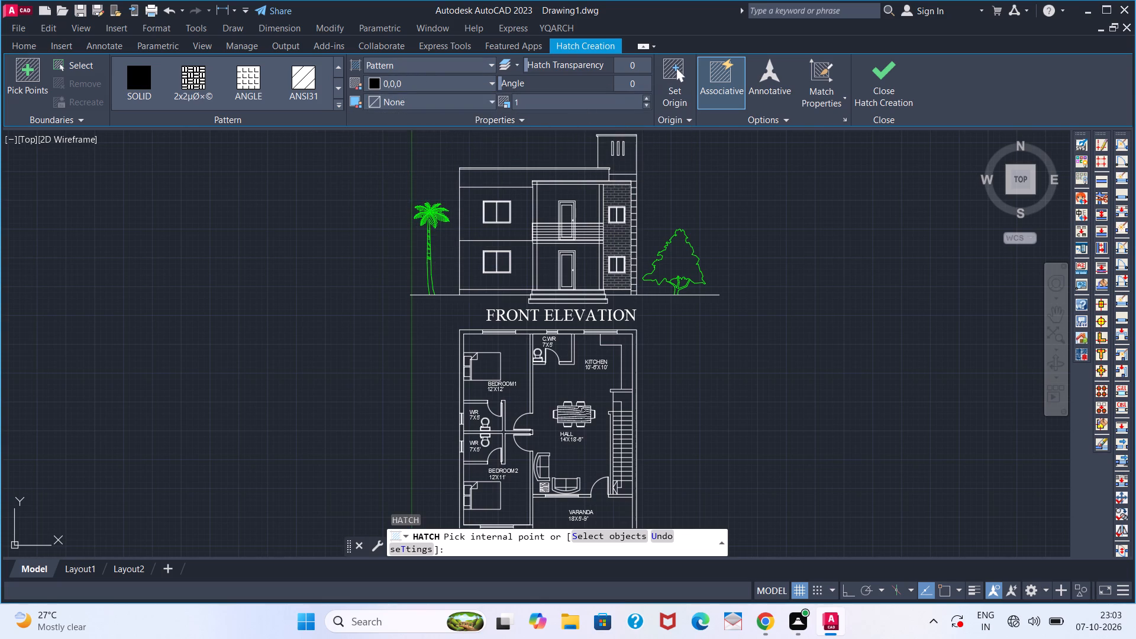
pyautogui.scroll(2, 614, 173)
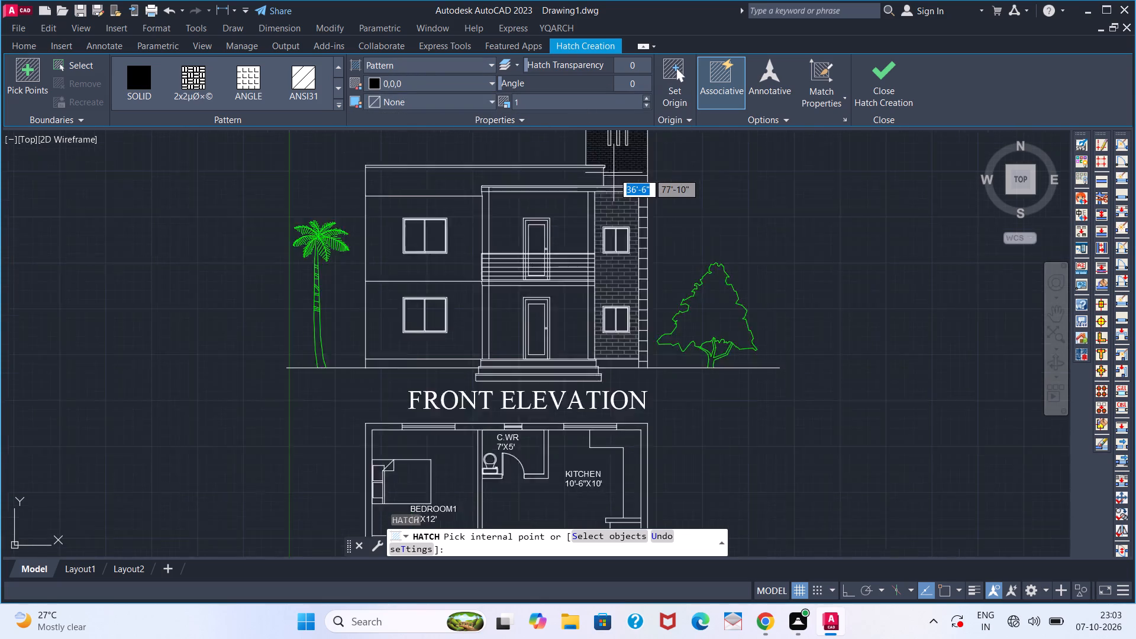
pyautogui.scroll(1, 614, 173)
pyautogui.moveTo(610, 168); pyautogui.dragTo(631, 359, button='middle')
pyautogui.click(136, 98)
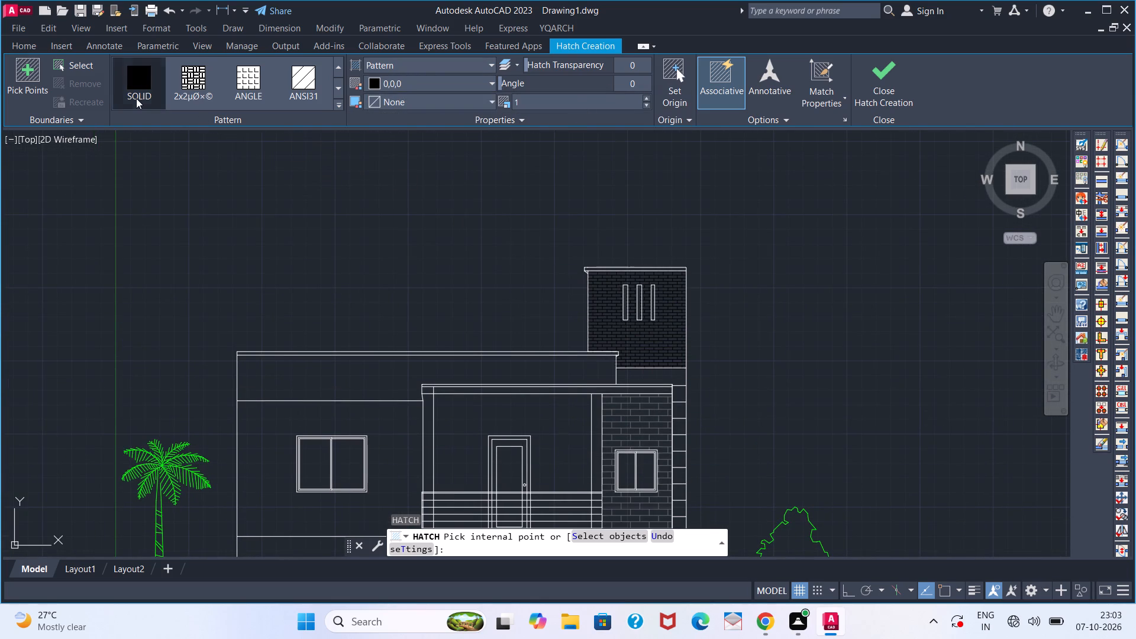
pyautogui.scroll(2, 658, 298)
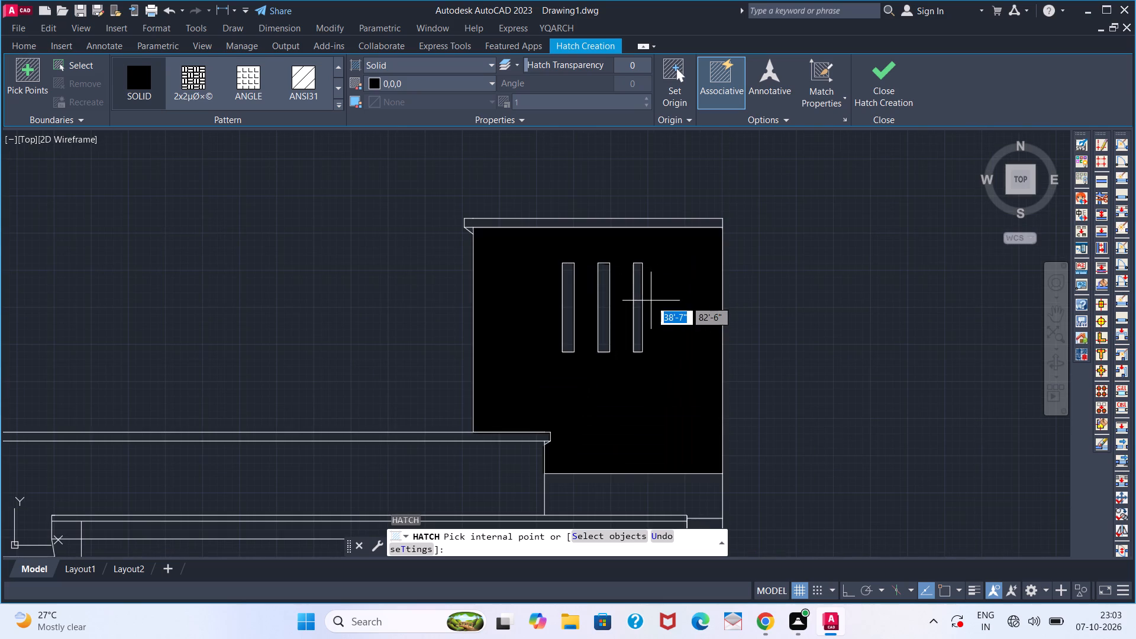
pyautogui.click(638, 301)
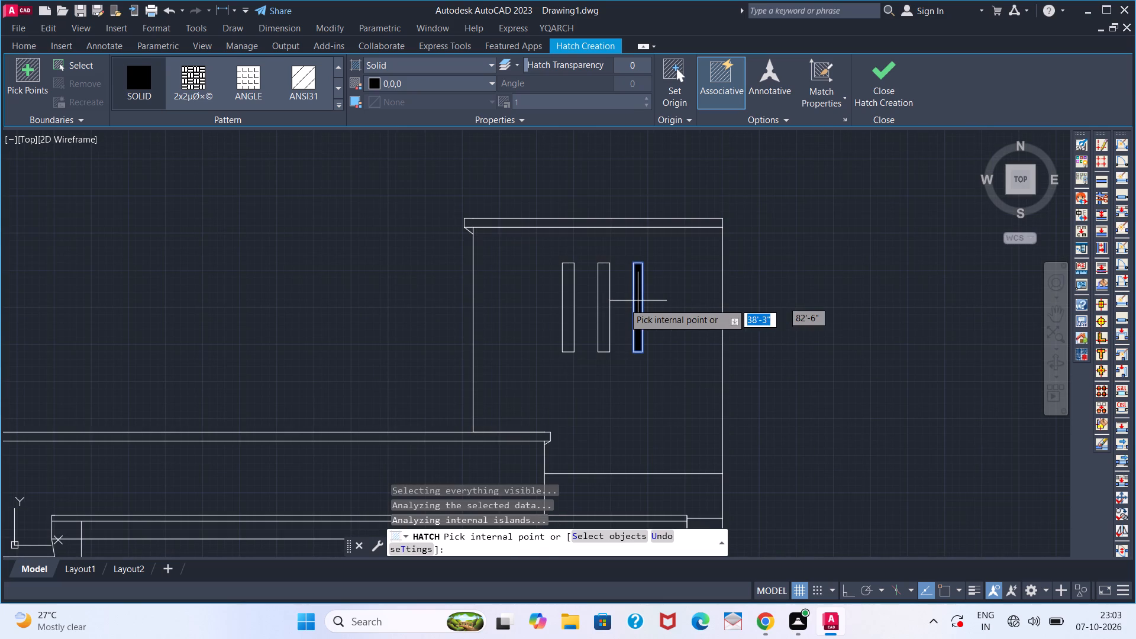
pyautogui.click(601, 306)
pyautogui.click(569, 315)
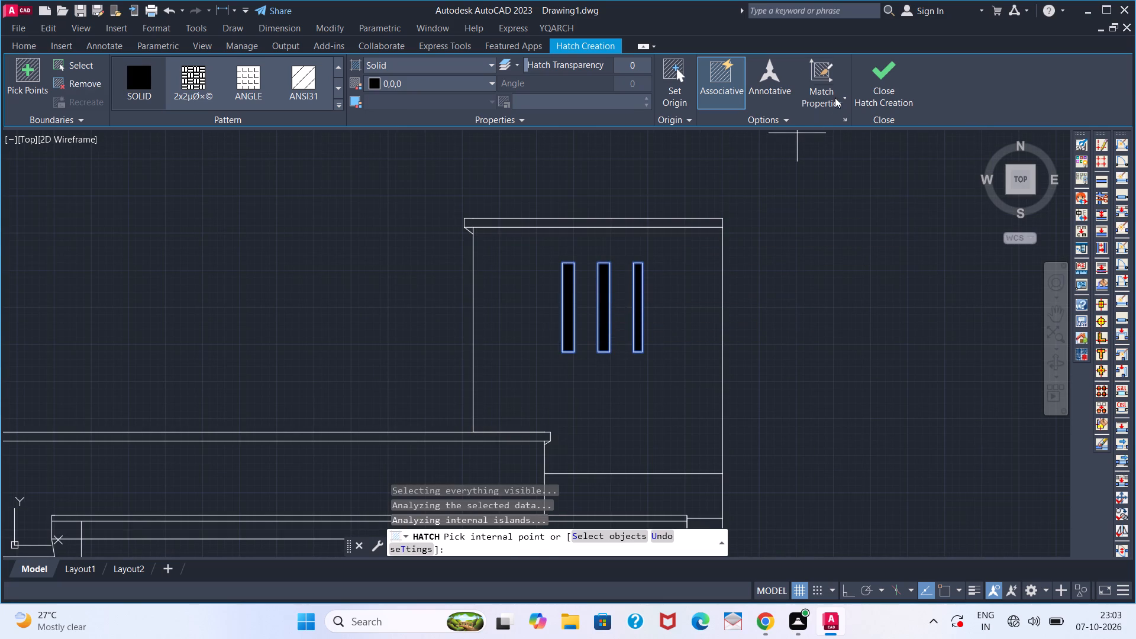
pyautogui.click(874, 83)
# Examine the whole front elevation, including the tower slots, trees and title, together with the floor plan below it.
pyautogui.scroll(-3, 795, 257)
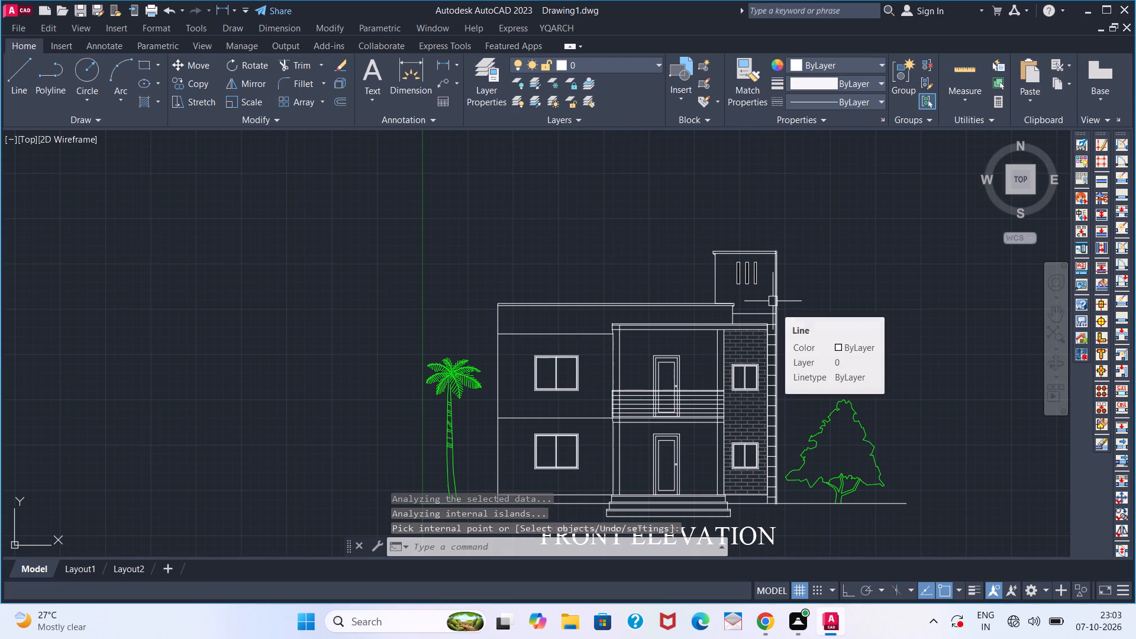
pyautogui.scroll(-1, 774, 343)
pyautogui.moveTo(747, 366); pyautogui.dragTo(824, 308, button='middle')
pyautogui.middleClick(824, 308)
pyautogui.scroll(-1, 824, 308)
pyautogui.moveTo(820, 318); pyautogui.dragTo(845, 281, button='middle')
pyautogui.scroll(1, 843, 288)
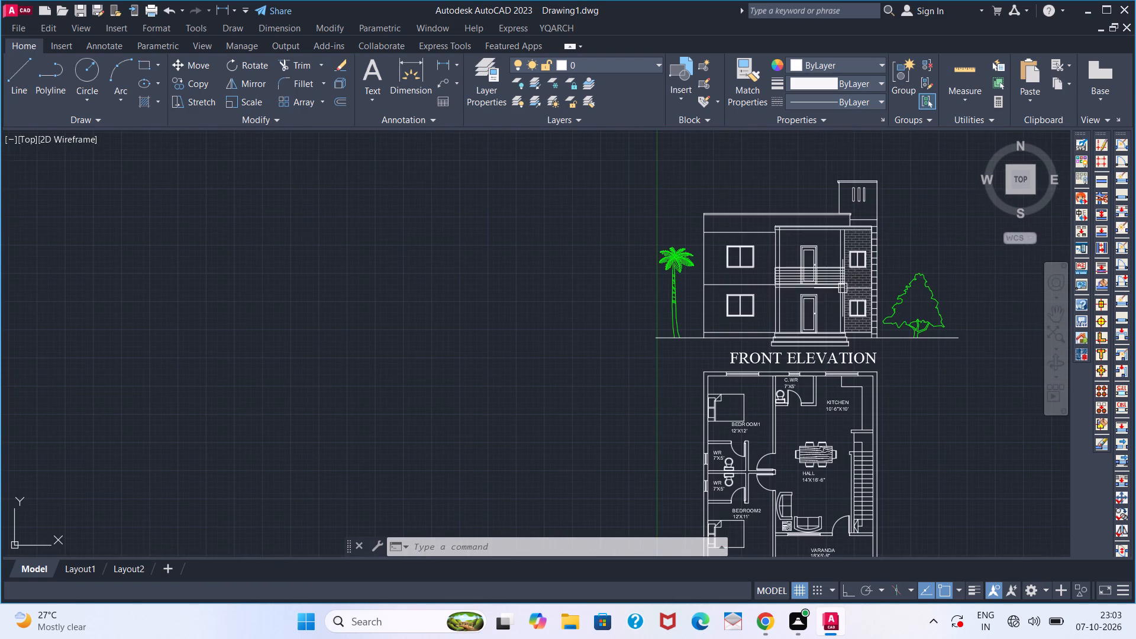
pyautogui.moveTo(837, 295); pyautogui.dragTo(847, 255, button='middle')
pyautogui.middleClick(847, 255)
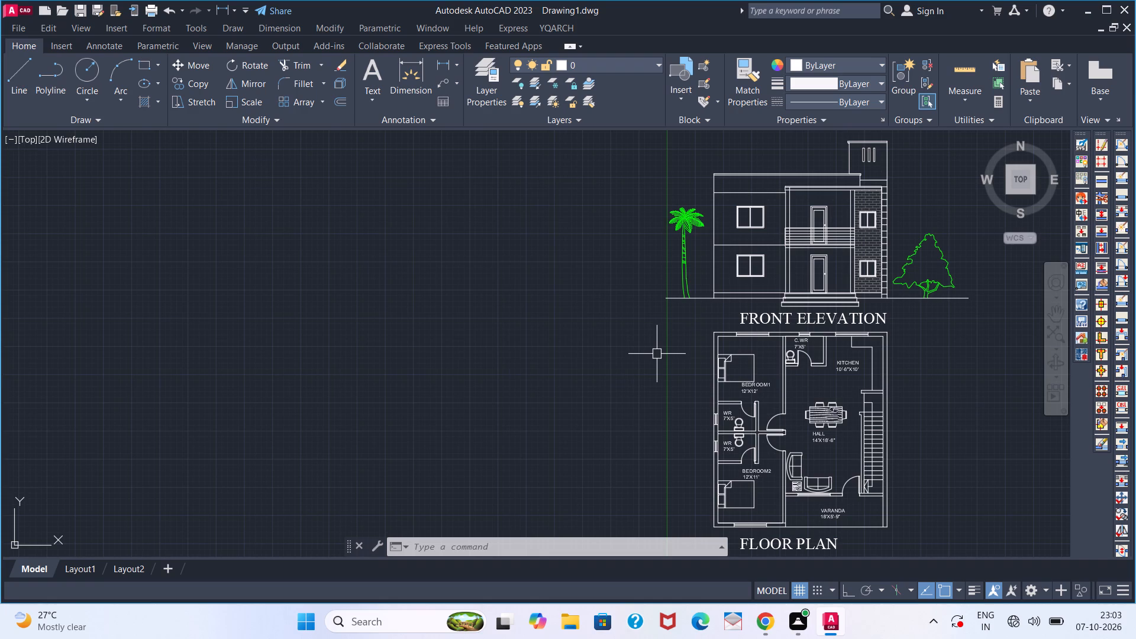
pyautogui.scroll(-2, 657, 354)
pyautogui.scroll(2, 659, 351)
pyautogui.scroll(-1, 659, 351)
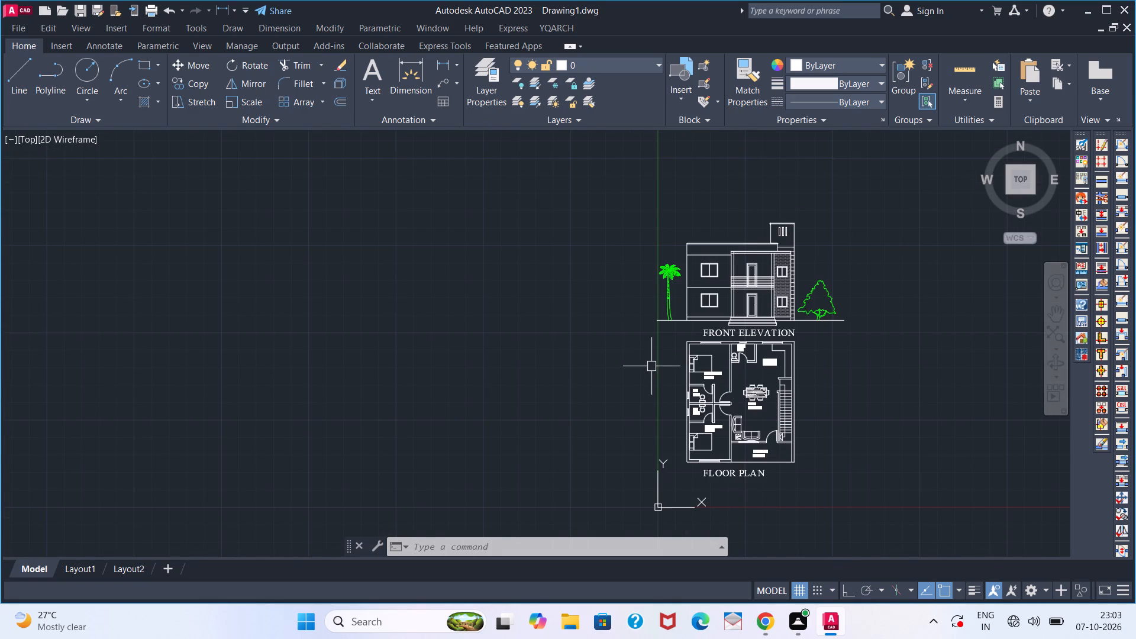
pyautogui.scroll(1, 653, 365)
pyautogui.moveTo(653, 365); pyautogui.dragTo(601, 364, button='middle')
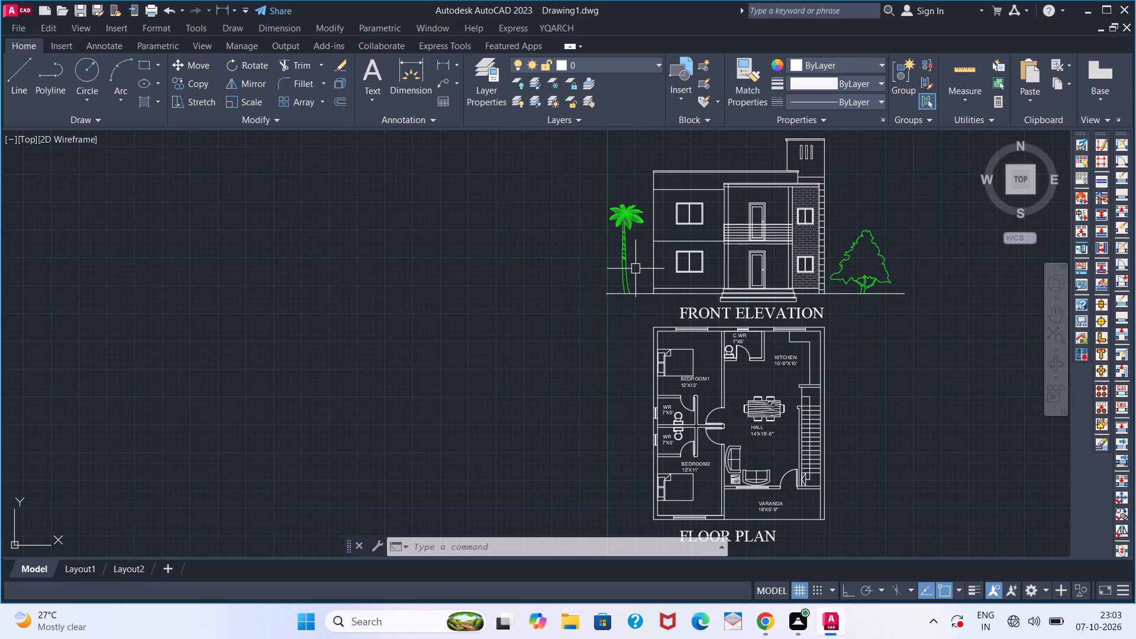
pyautogui.scroll(1, 643, 302)
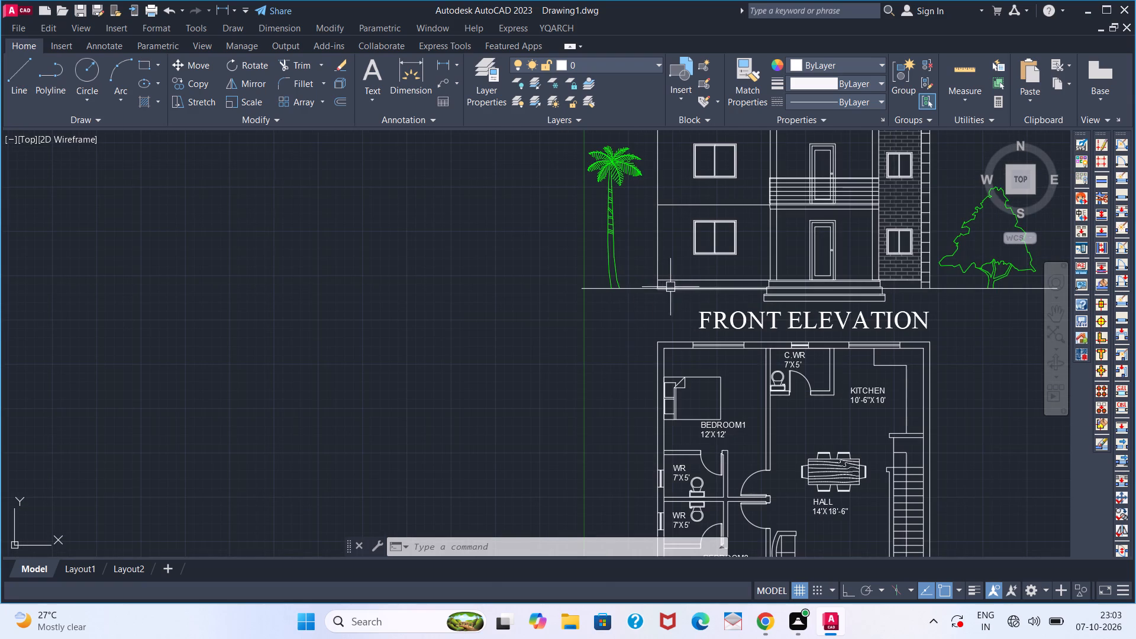
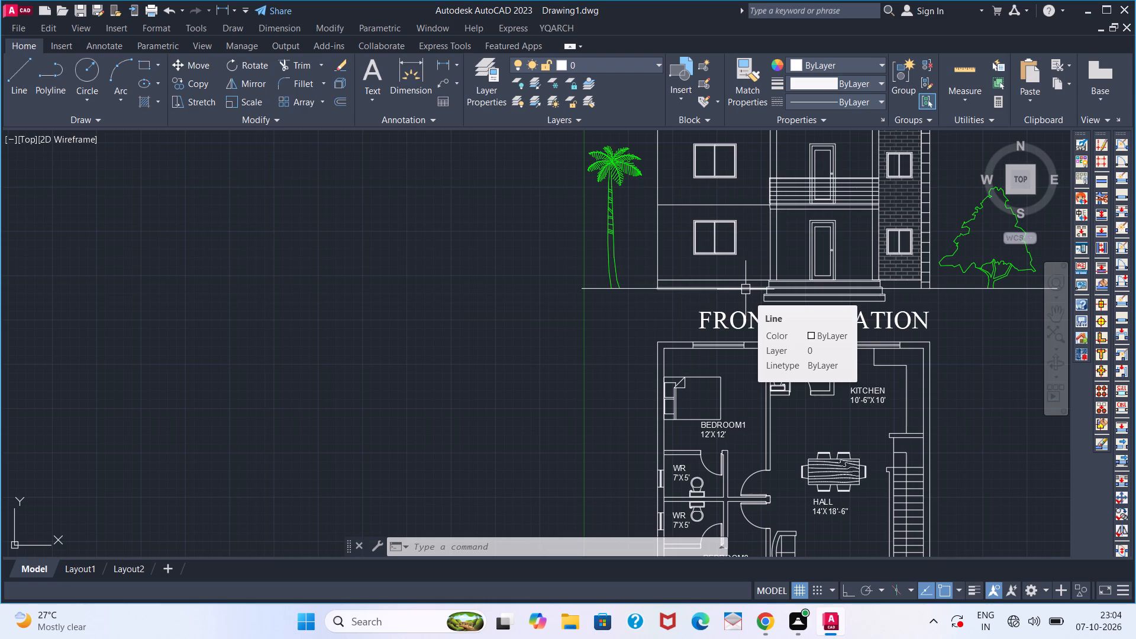
# Examine the current arrangement of the front elevation and floor plan across the whole drawing.
pyautogui.scroll(-1, 745, 289)
pyautogui.scroll(1, 745, 289)
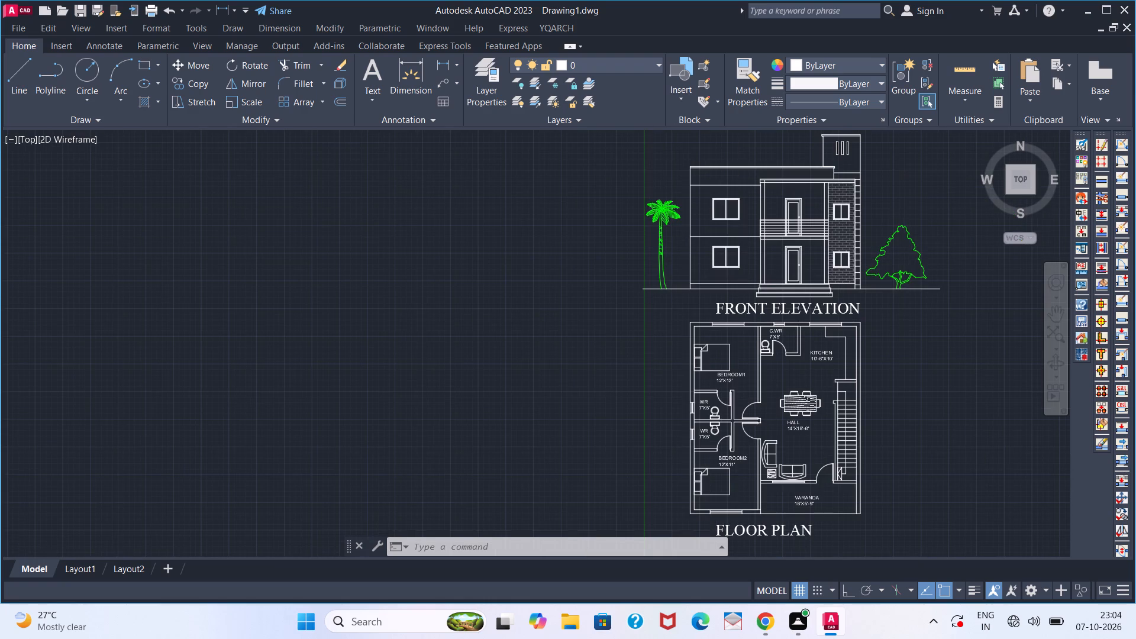
pyautogui.scroll(-1, 745, 289)
pyautogui.moveTo(747, 289); pyautogui.dragTo(663, 265, button='middle')
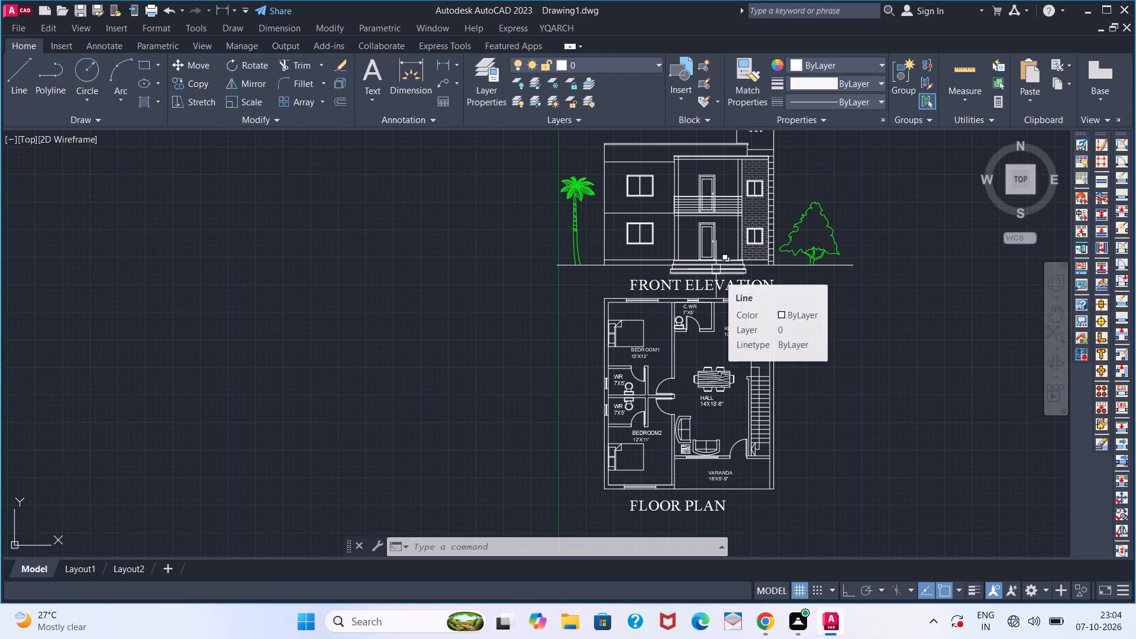
pyautogui.scroll(1, 721, 271)
pyautogui.scroll(-1, 721, 271)
pyautogui.scroll(1, 721, 271)
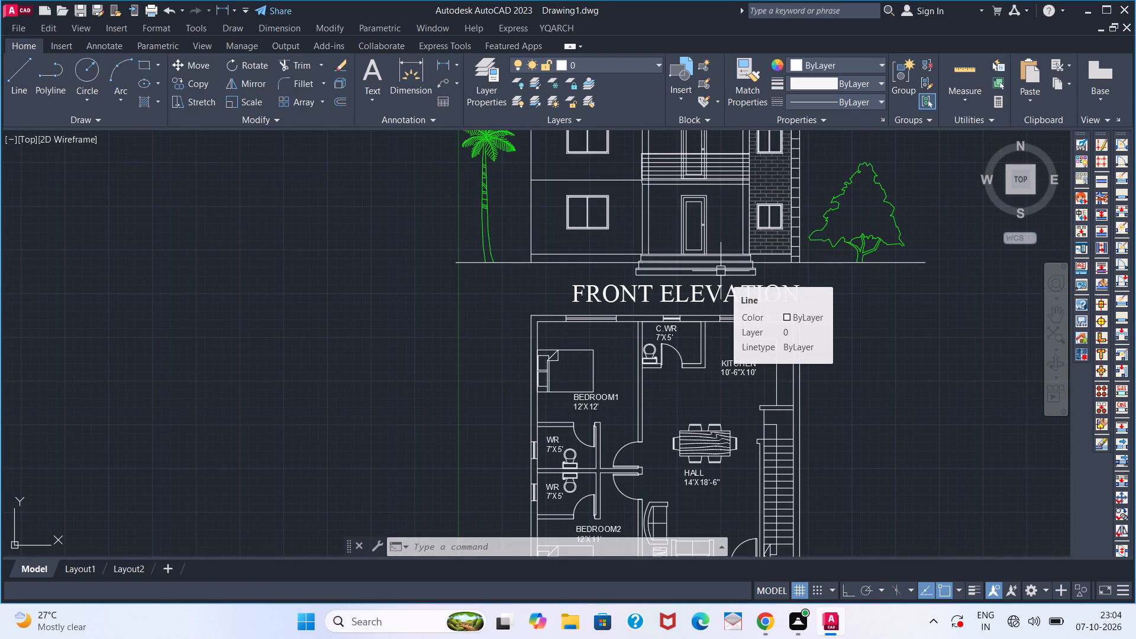
pyautogui.scroll(1, 721, 271)
pyautogui.scroll(-2, 721, 271)
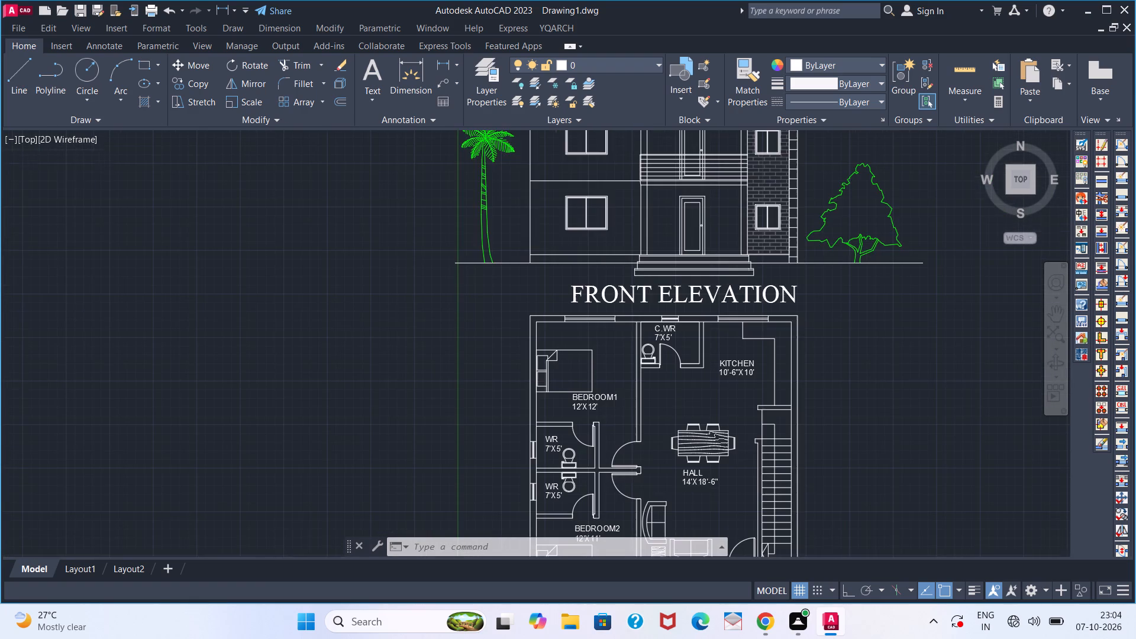
pyautogui.moveTo(721, 272); pyautogui.dragTo(766, 309, button='middle')
pyautogui.middleClick(770, 304)
pyautogui.middleClick(778, 298)
pyautogui.scroll(-1, 778, 298)
pyautogui.middleClick(778, 298)
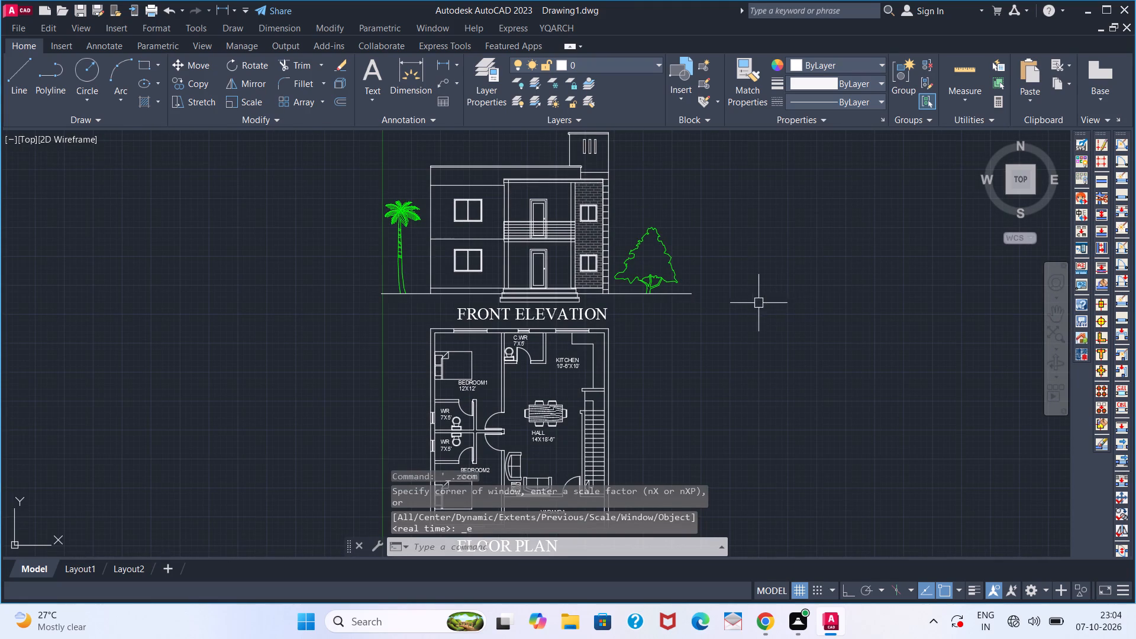
pyautogui.scroll(-2, 701, 315)
pyautogui.moveTo(624, 337); pyautogui.dragTo(874, 285, button='middle')
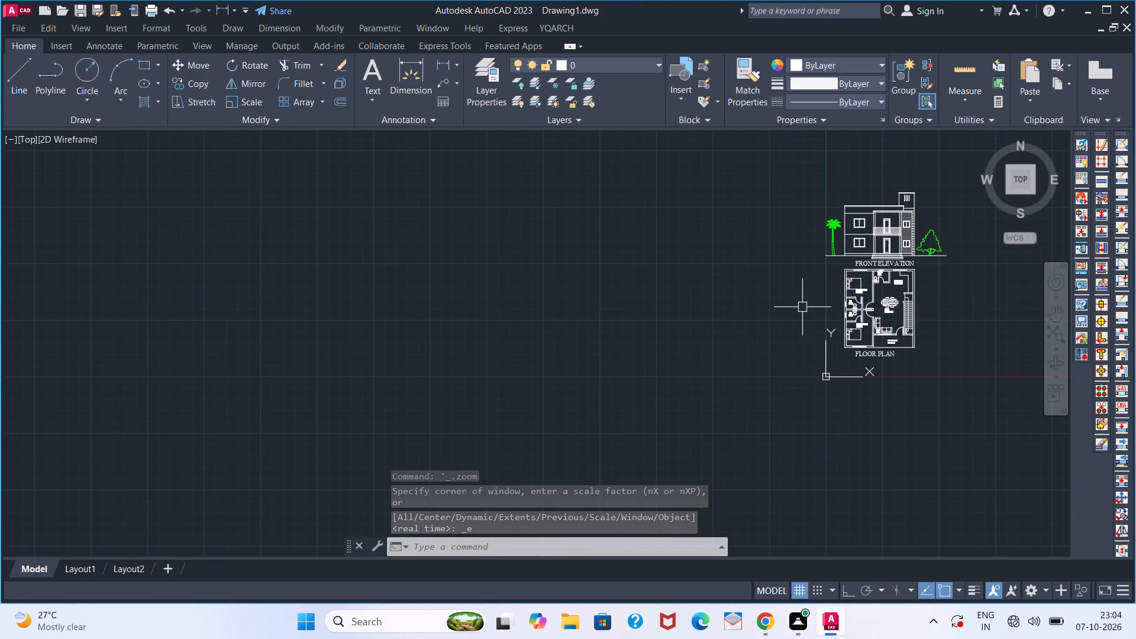
pyautogui.scroll(-20, 806, 306)
pyautogui.scroll(-14, 806, 306)
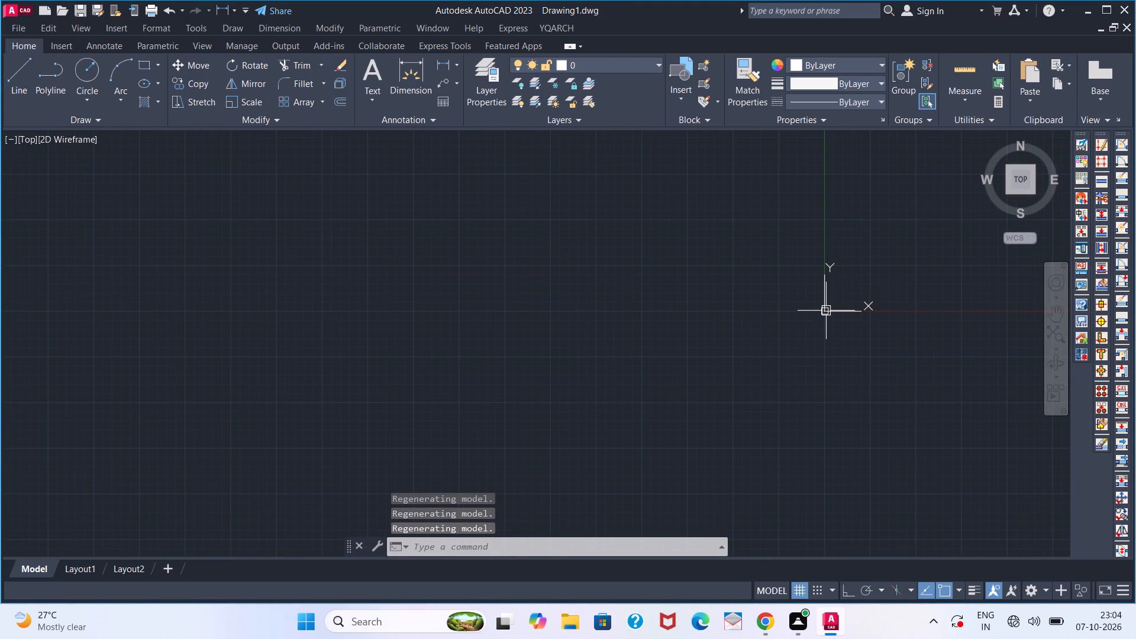
pyautogui.write('Z A')
pyautogui.press('space')
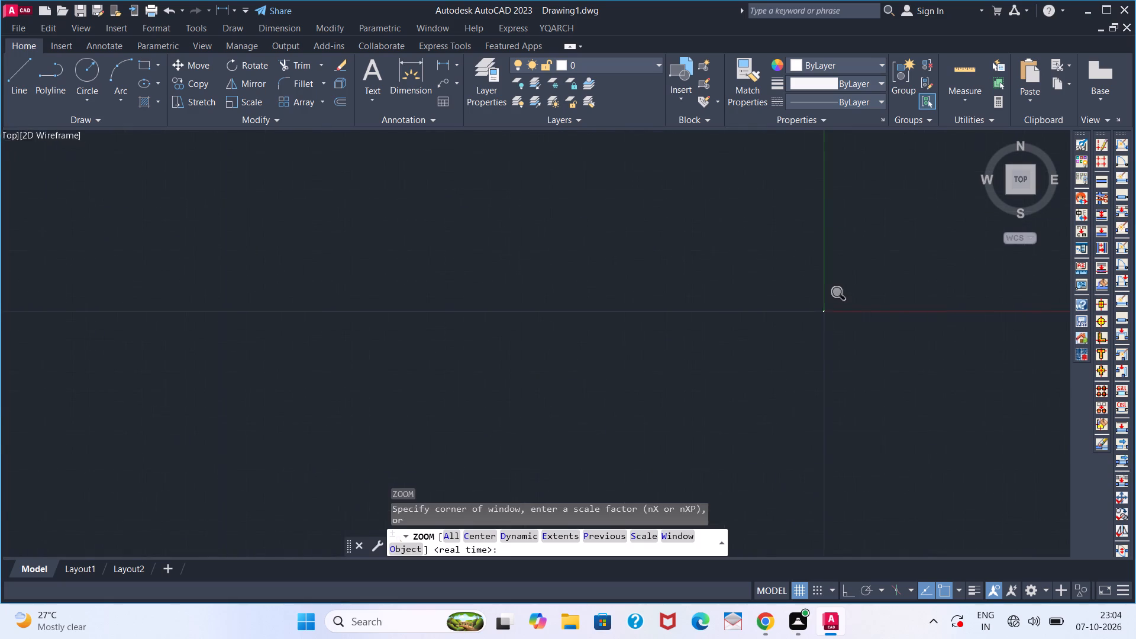
pyautogui.moveTo(656, 374); pyautogui.dragTo(735, 340, button='middle')
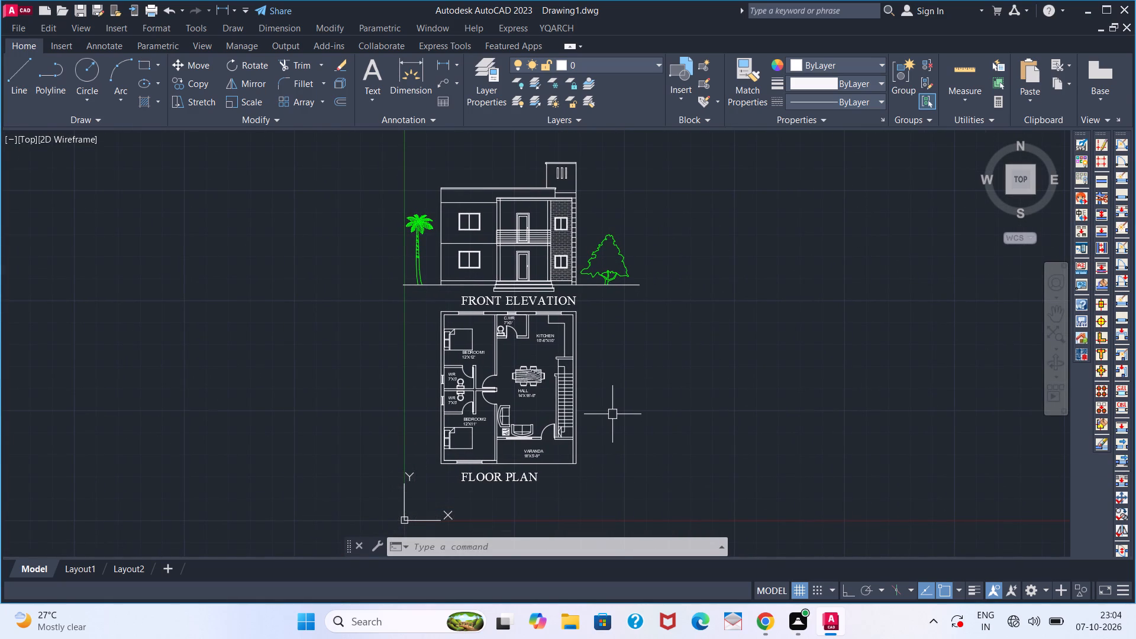
pyautogui.scroll(-3, 612, 412)
pyautogui.scroll(3, 588, 414)
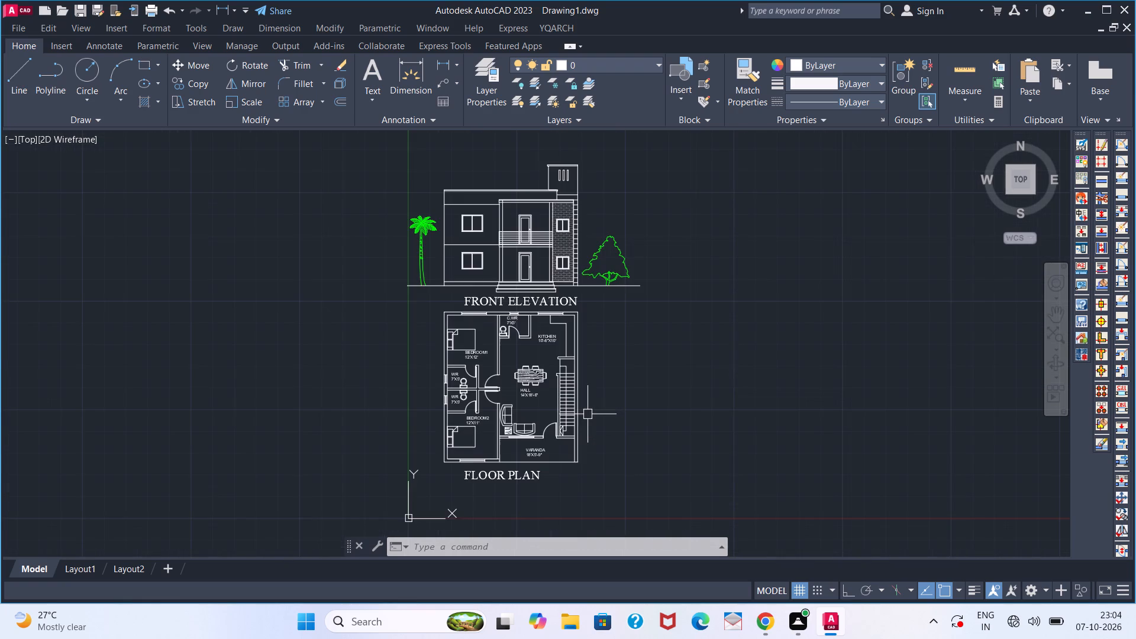
pyautogui.moveTo(606, 417); pyautogui.dragTo(847, 417, button='middle')
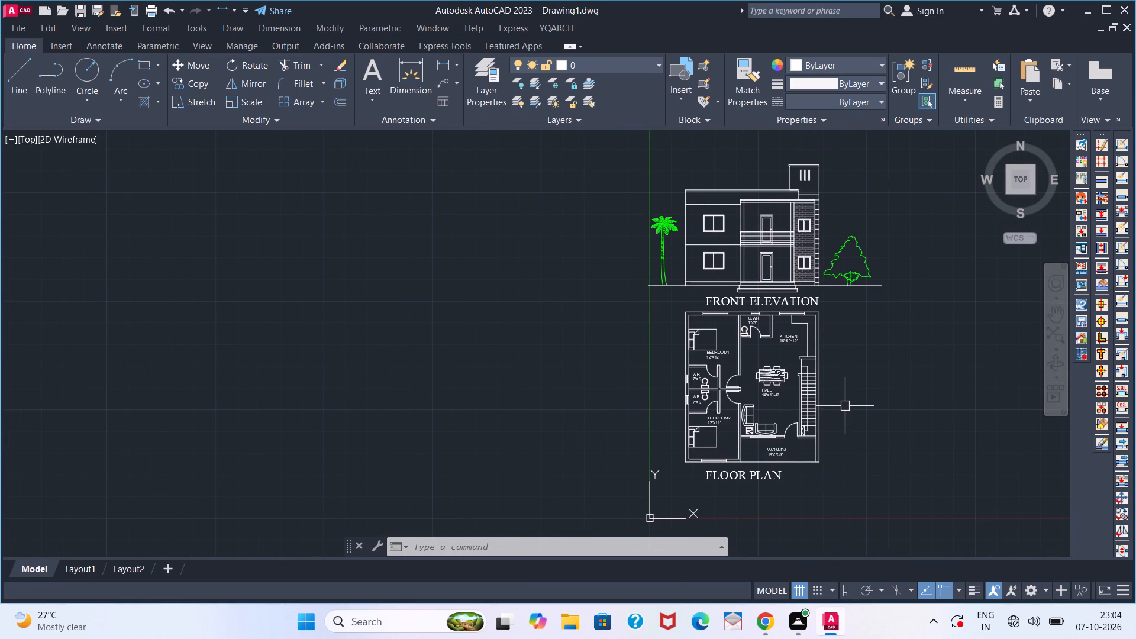
pyautogui.scroll(-1, 845, 406)
pyautogui.scroll(1, 845, 406)
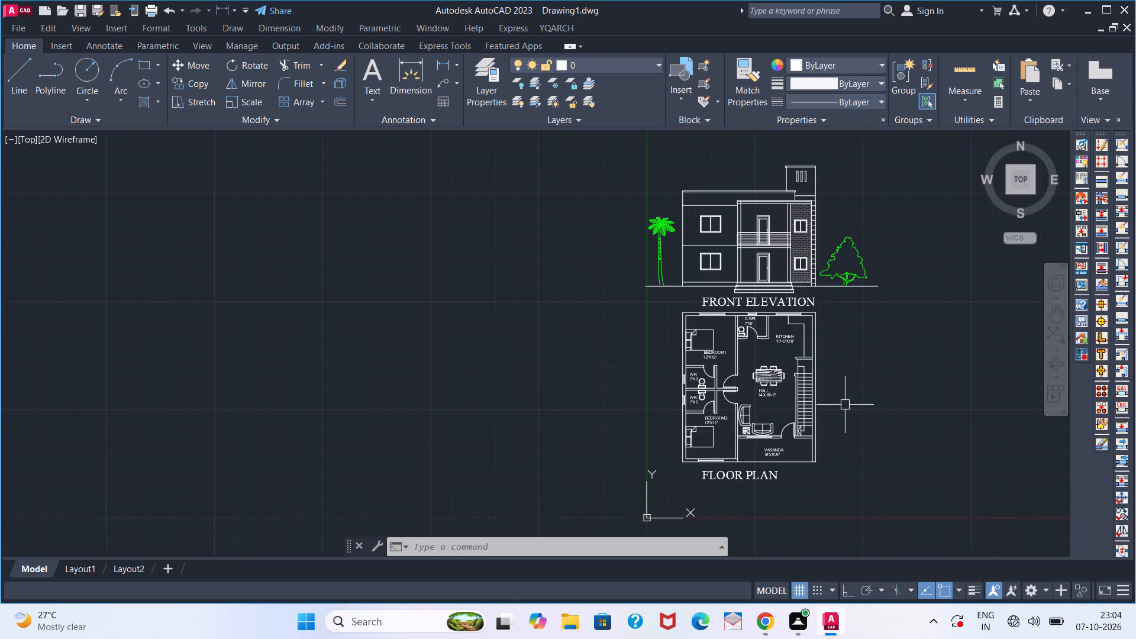
pyautogui.scroll(-1, 845, 405)
pyautogui.scroll(1, 845, 404)
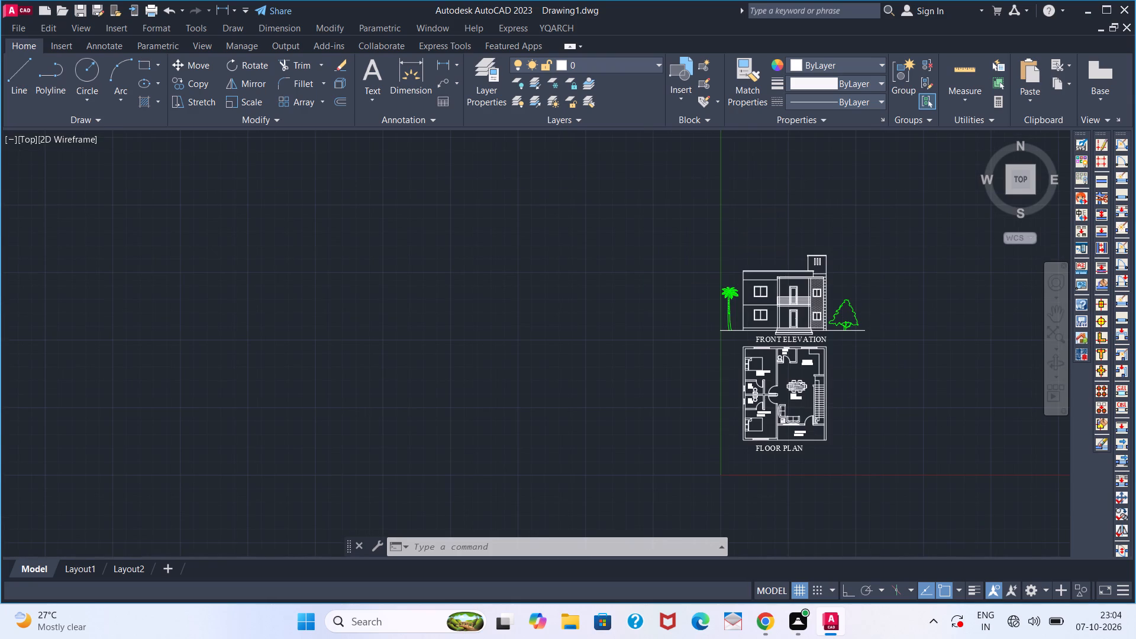
pyautogui.scroll(-1, 845, 404)
pyautogui.scroll(1, 845, 404)
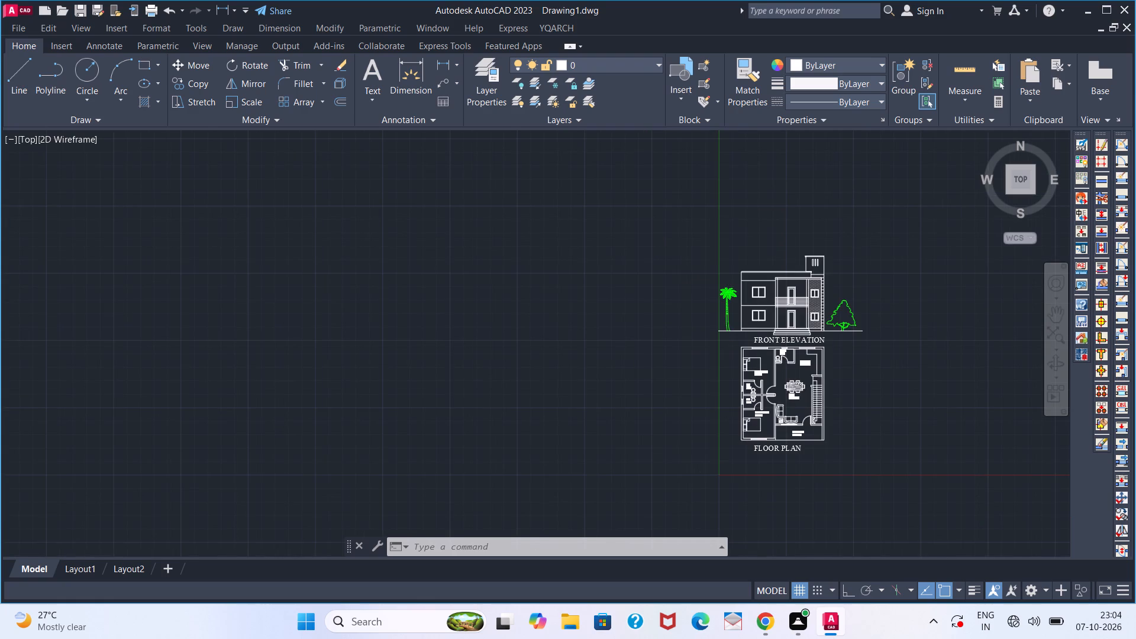
pyautogui.scroll(1, 845, 403)
pyautogui.scroll(-1, 845, 409)
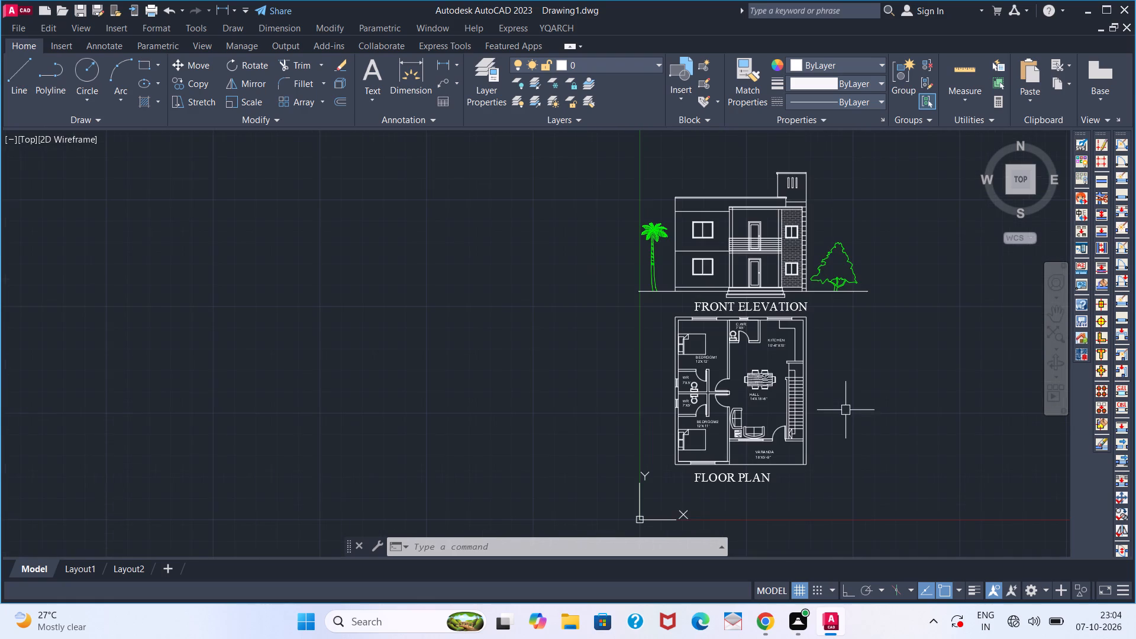
# Move the front elevation with its trees and title beside the floor plan, aligning its ground line with the plan's bottom wall.
pyautogui.click(889, 165)
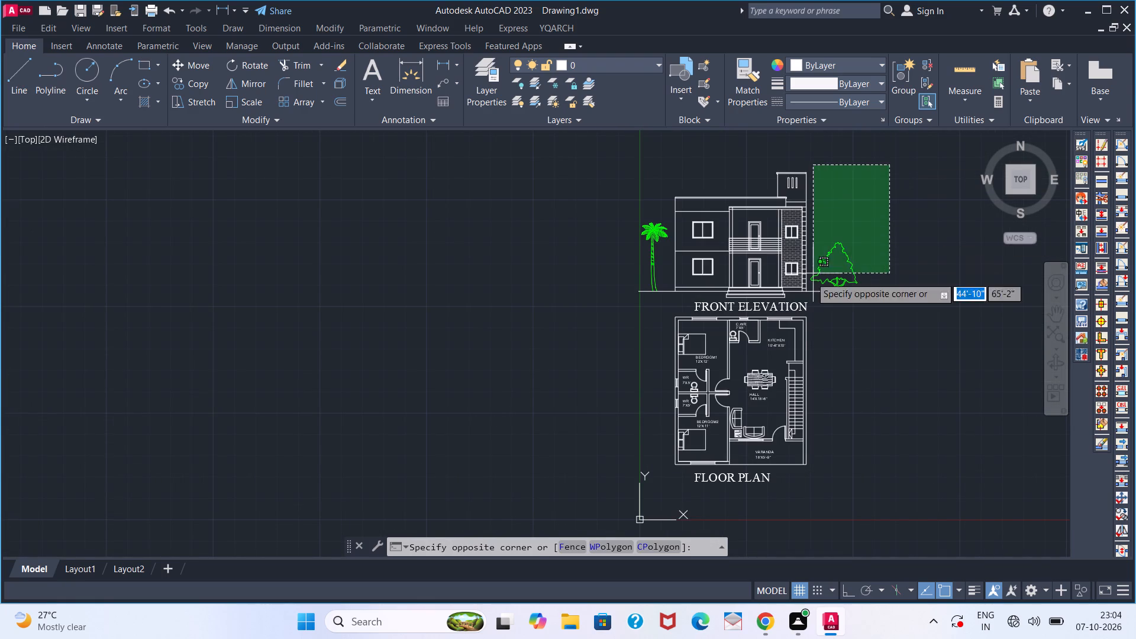
pyautogui.click(636, 311)
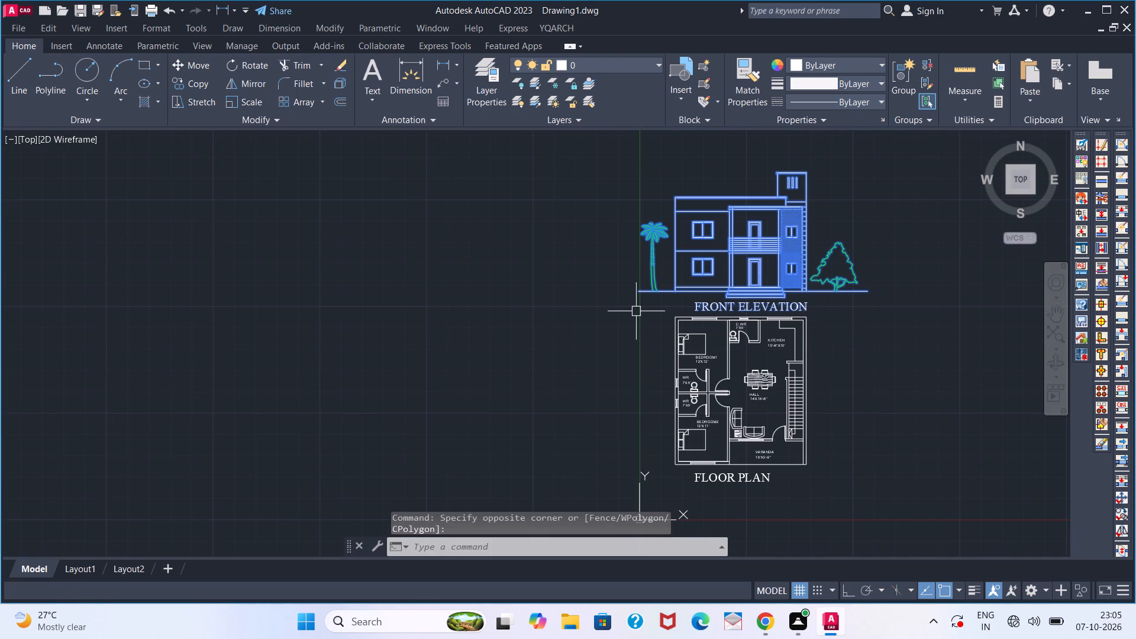
pyautogui.press('m')
pyautogui.press('Return')
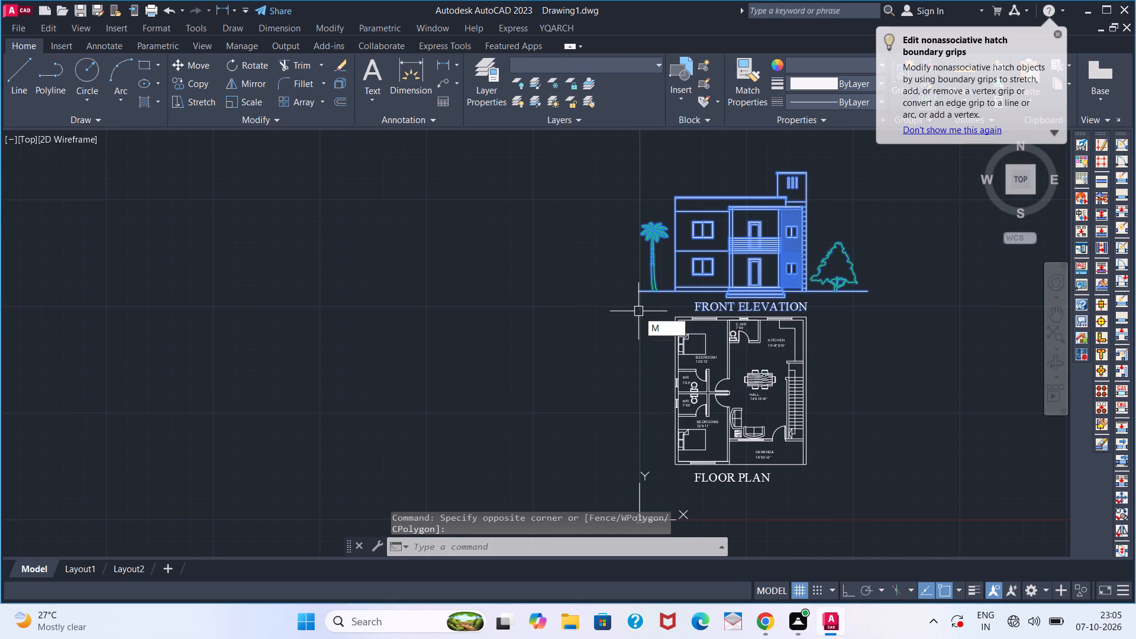
pyautogui.click(638, 295)
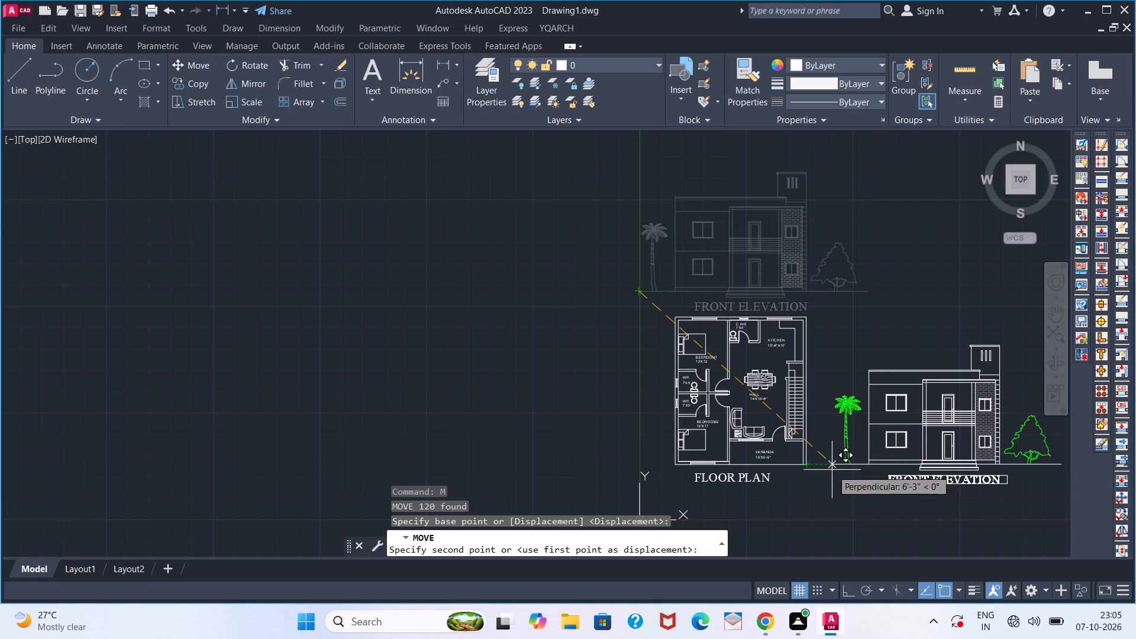
pyautogui.click(832, 470)
pyautogui.scroll(-1, 850, 502)
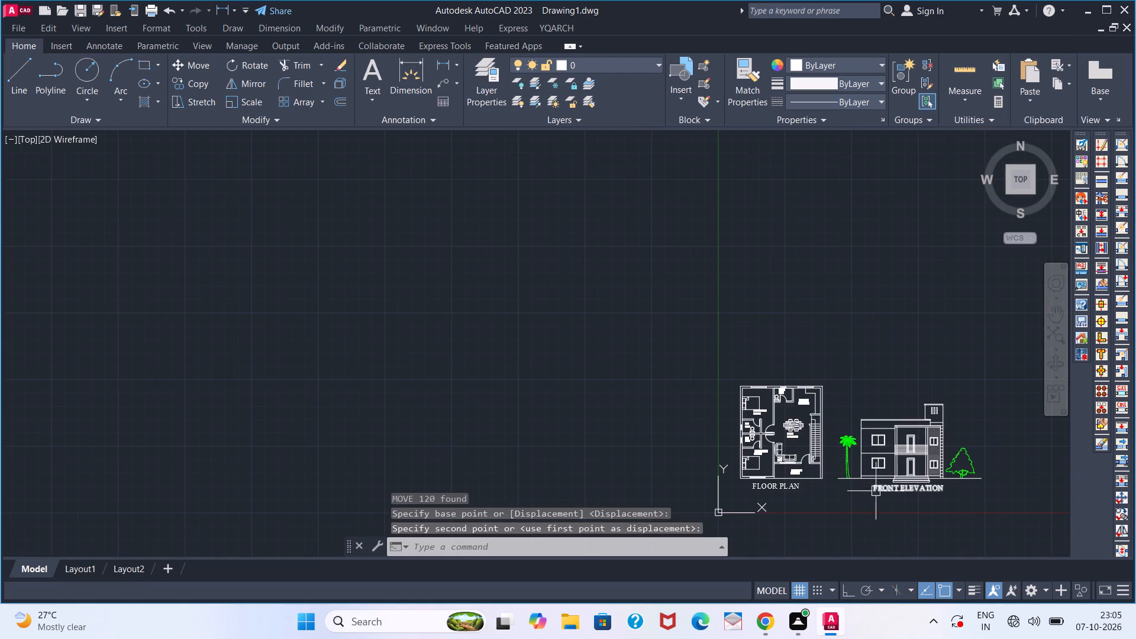
pyautogui.moveTo(876, 491); pyautogui.dragTo(769, 456, button='middle')
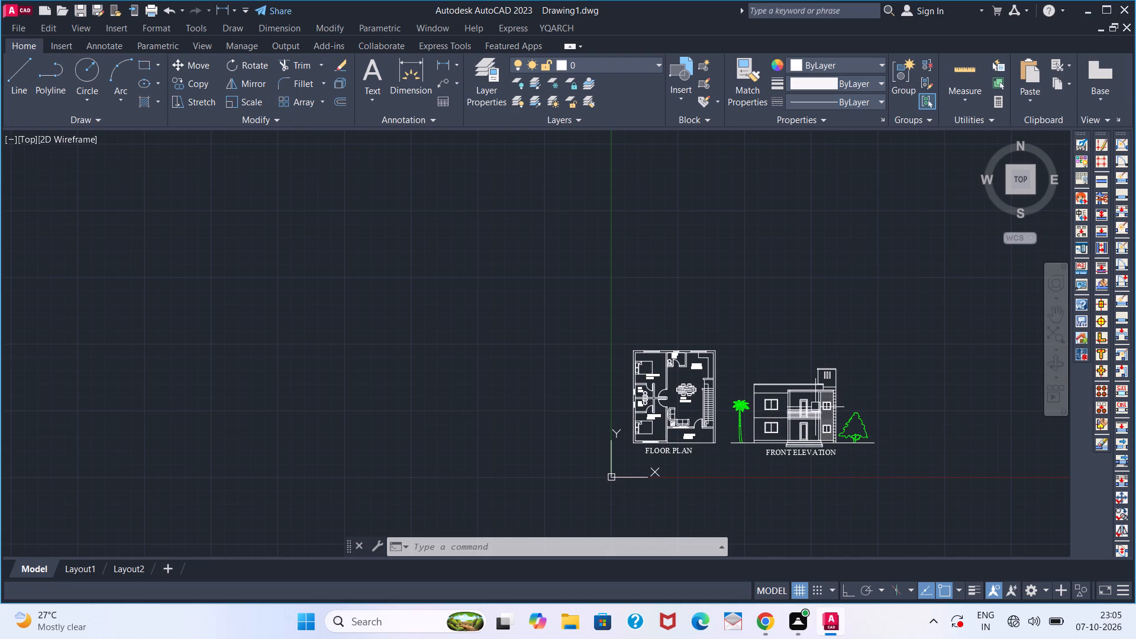
# Review the side-by-side layout of the floor plan and front elevation and the placement of their titles.
pyautogui.scroll(-2, 815, 407)
pyautogui.scroll(2, 815, 407)
pyautogui.scroll(-11, 813, 406)
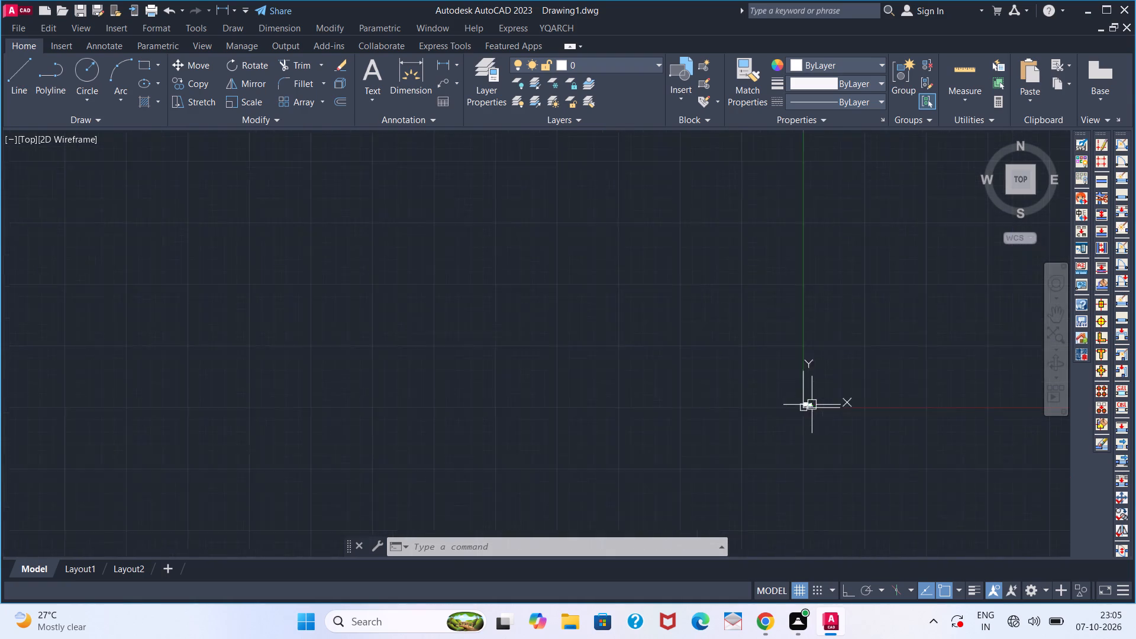
pyautogui.scroll(-20, 812, 405)
pyautogui.scroll(-5, 812, 405)
pyautogui.write('Z A')
pyautogui.press('space')
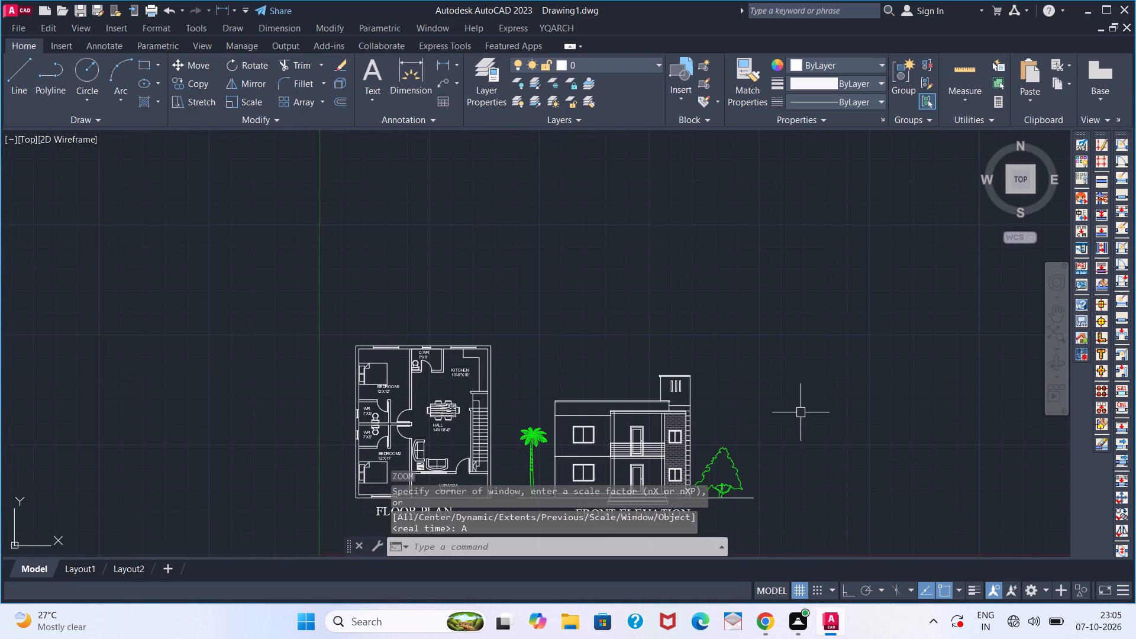
pyautogui.moveTo(750, 415); pyautogui.dragTo(903, 325, button='middle')
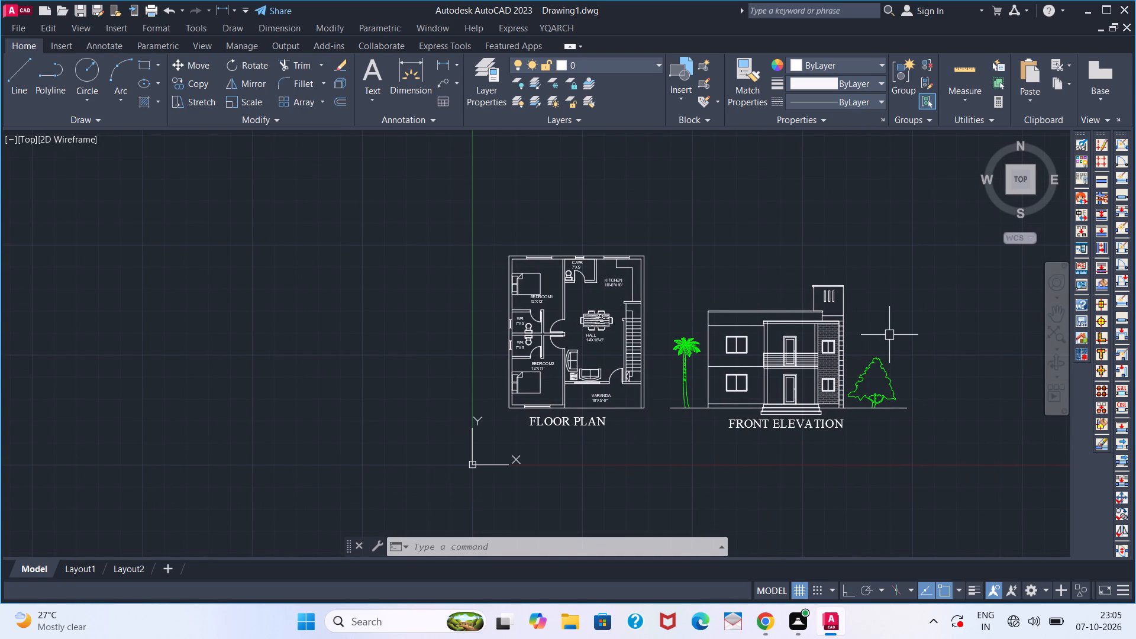
pyautogui.scroll(-1, 889, 335)
pyautogui.moveTo(879, 340); pyautogui.dragTo(933, 312, button='middle')
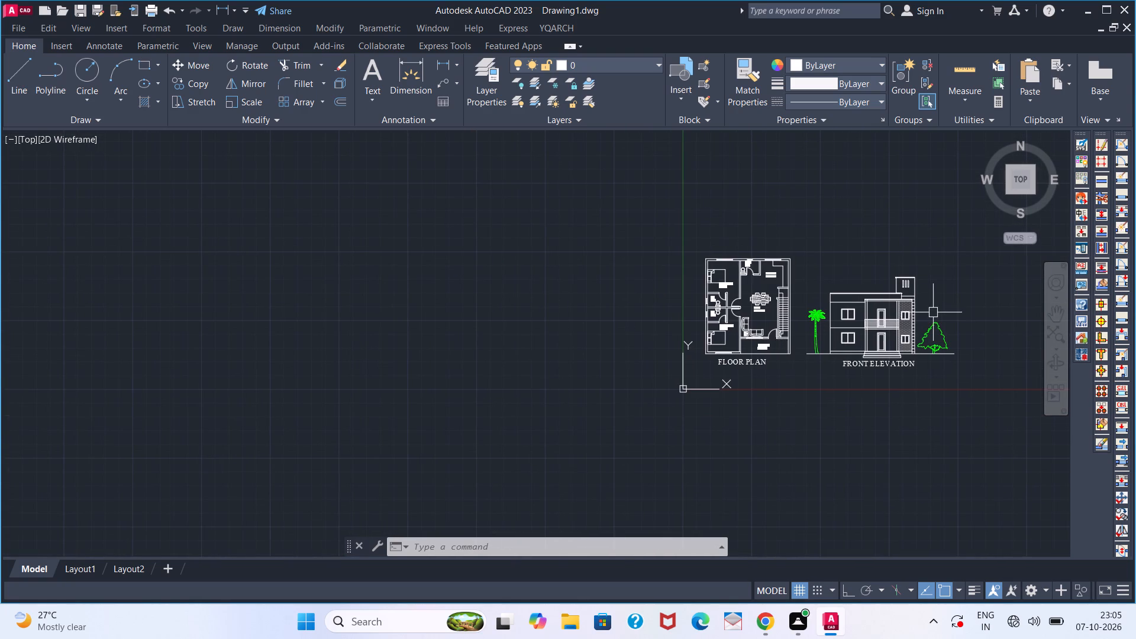
pyautogui.scroll(1, 933, 313)
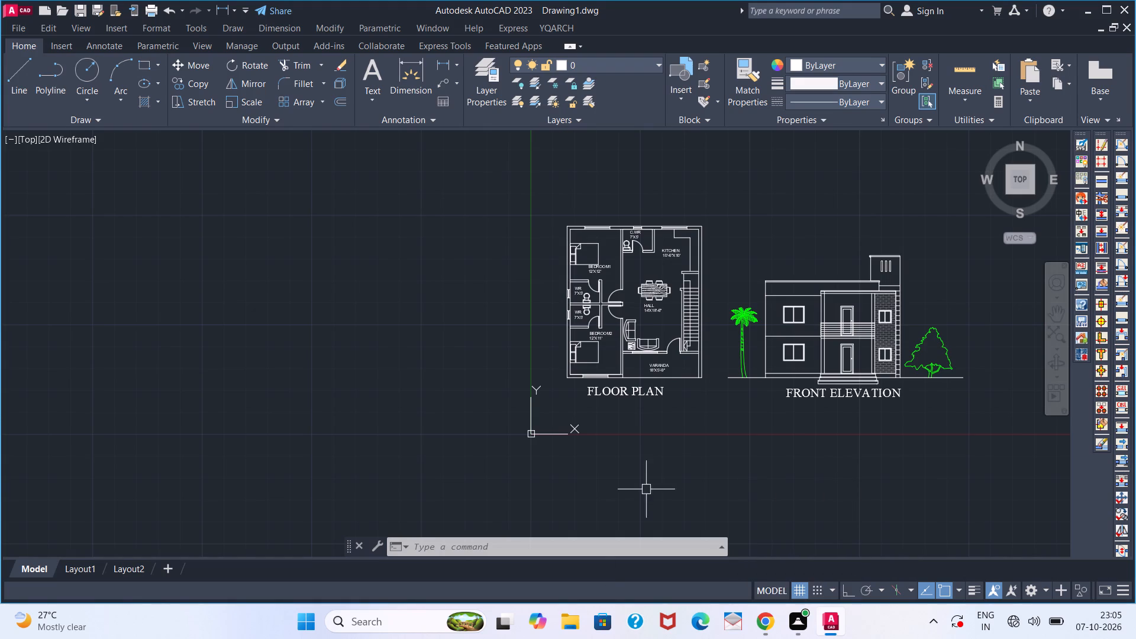
pyautogui.scroll(-2, 655, 424)
pyautogui.scroll(1, 669, 414)
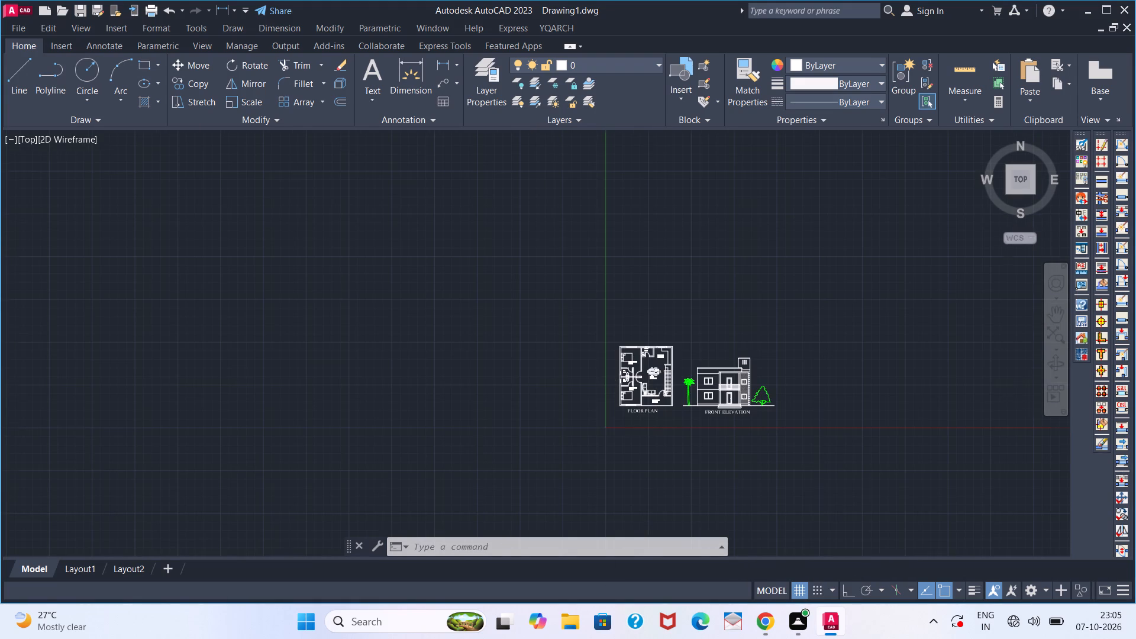
pyautogui.scroll(1, 659, 392)
pyautogui.moveTo(659, 392); pyautogui.dragTo(674, 429, button='middle')
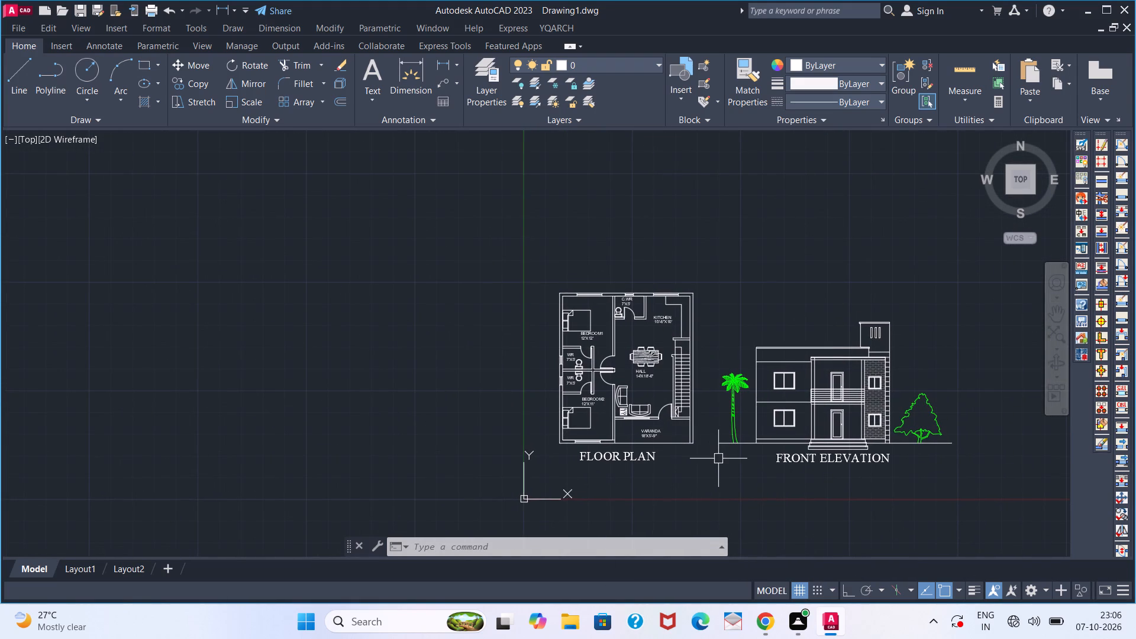
pyautogui.scroll(1, 718, 459)
pyautogui.scroll(-1, 718, 459)
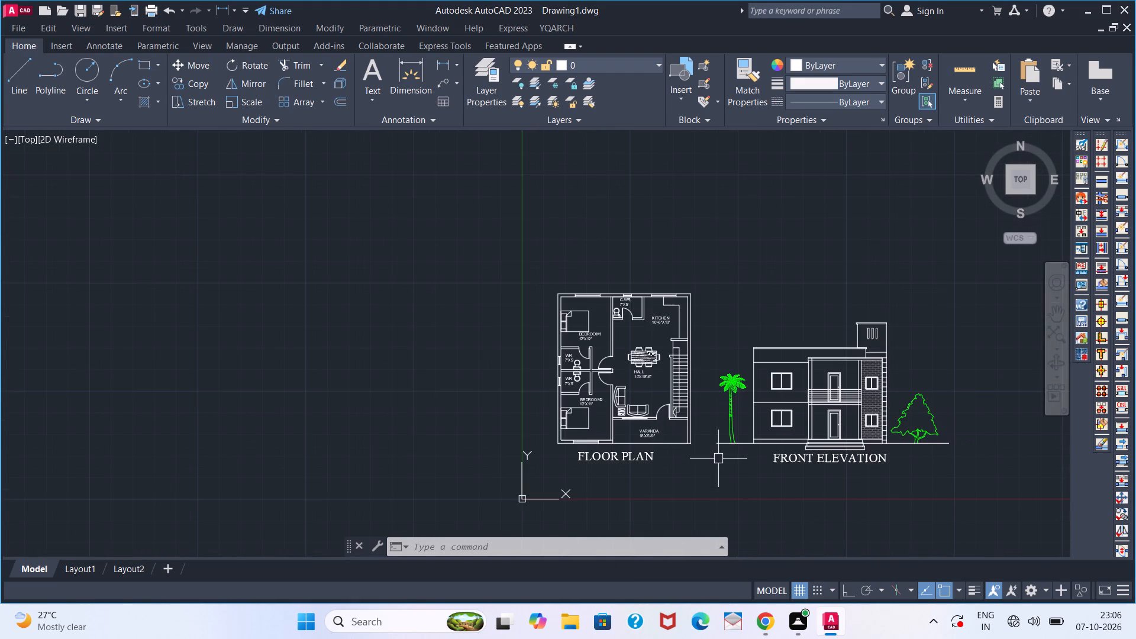
pyautogui.scroll(1, 727, 446)
pyautogui.scroll(-1, 715, 461)
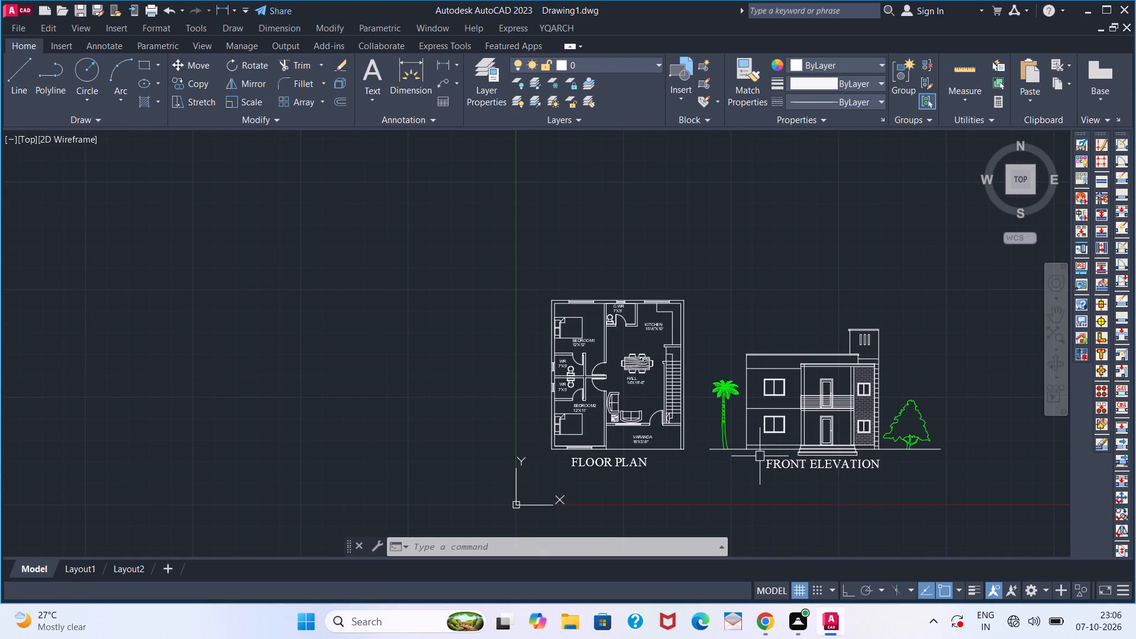
# Move the FLOOR PLAN title from below the plan to just above its top wall.
pyautogui.click(638, 467)
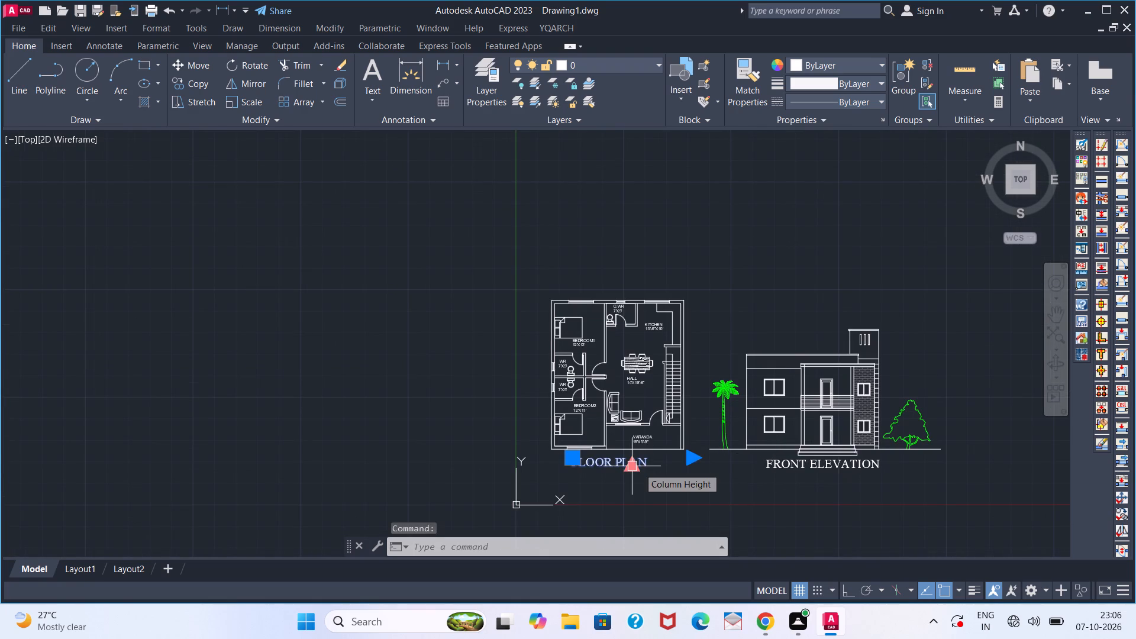
pyautogui.press('m')
pyautogui.press('Return')
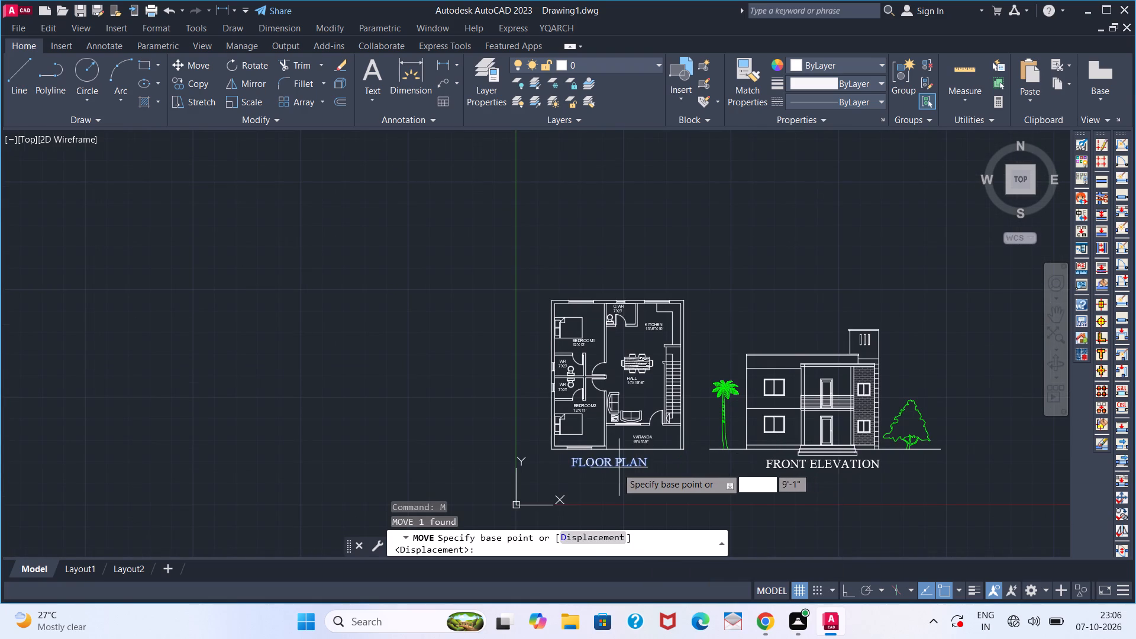
pyautogui.click(611, 468)
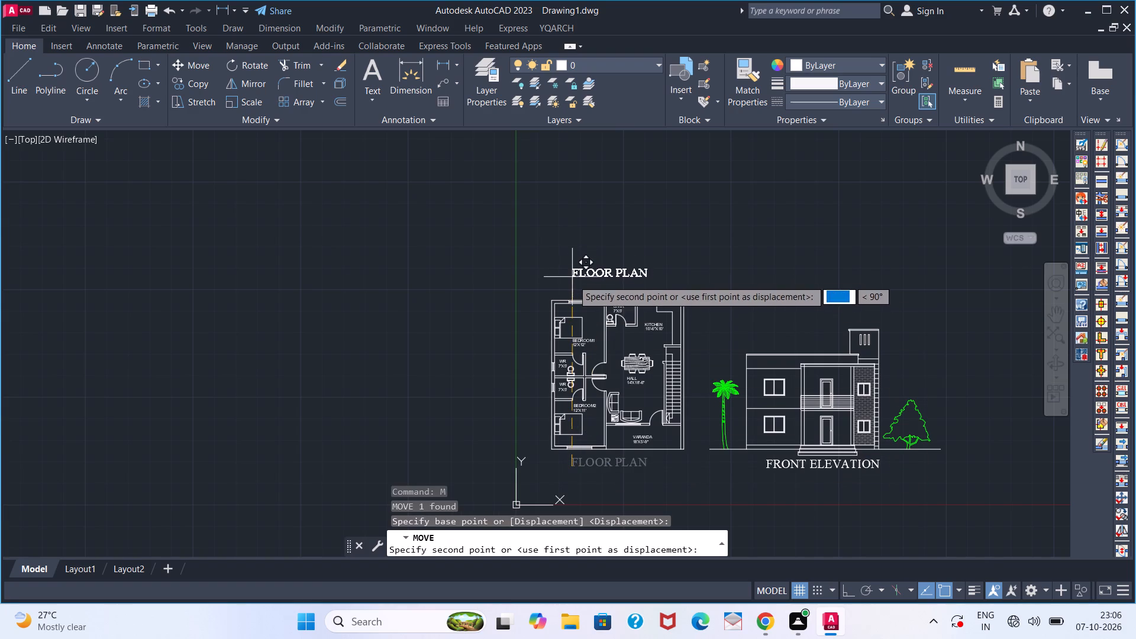
pyautogui.scroll(2, 573, 280)
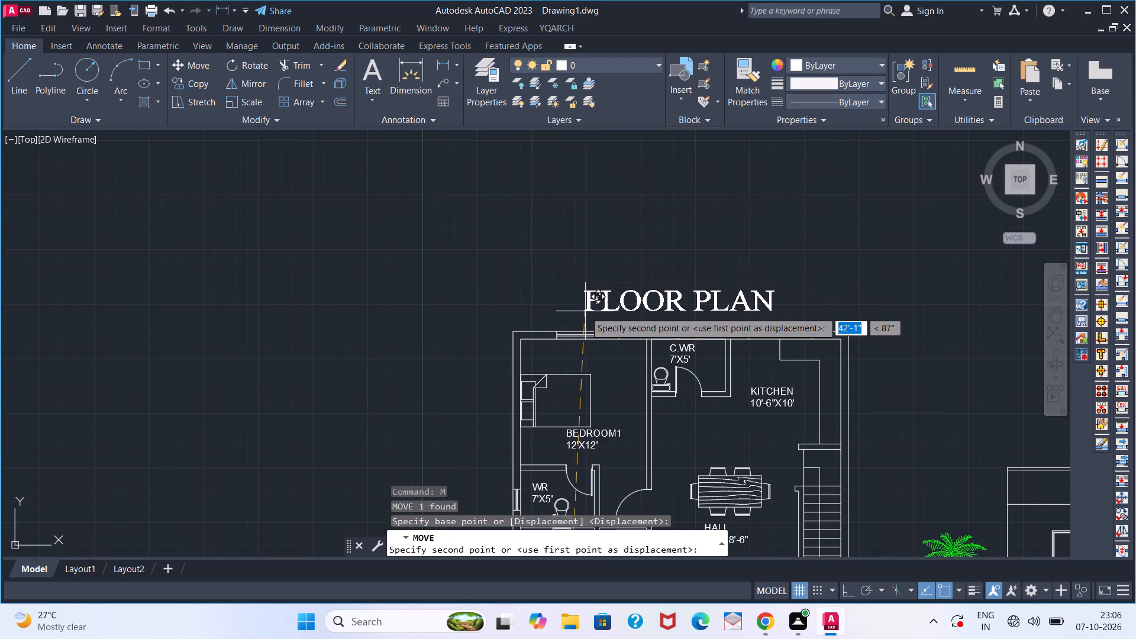
pyautogui.click(585, 311)
pyautogui.scroll(-2, 705, 408)
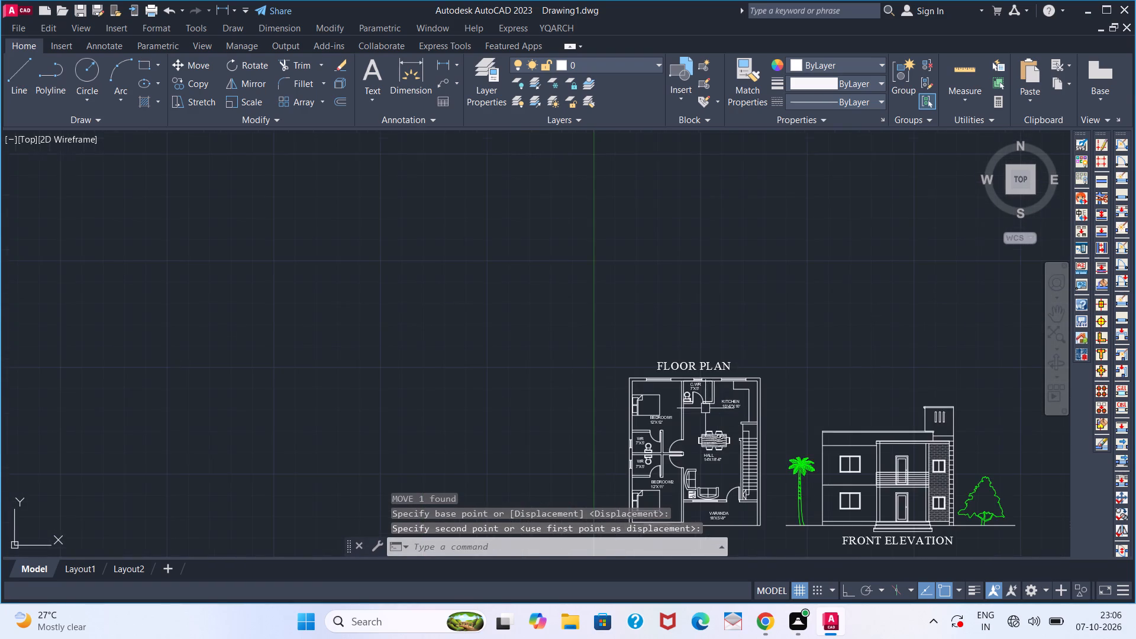
# Move the FRONT ELEVATION title straight up from below the elevation to above its roof, roughly level with the FLOOR PLAN title.
pyautogui.moveTo(866, 429); pyautogui.dragTo(796, 350, button='middle')
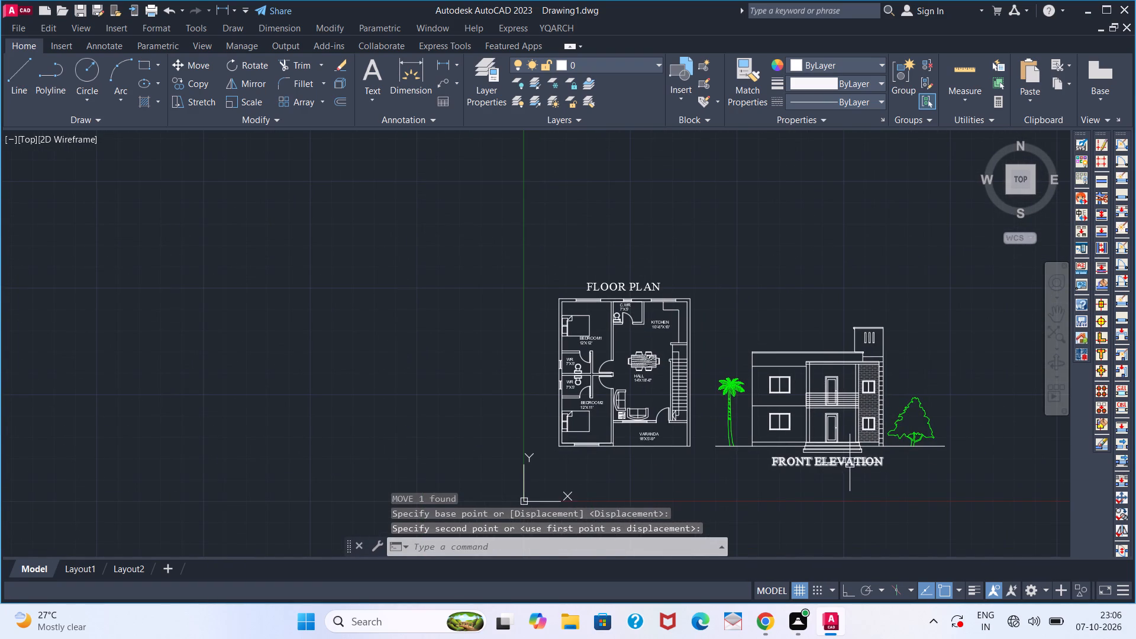
pyautogui.click(850, 463)
pyautogui.press('m')
pyautogui.press('Return')
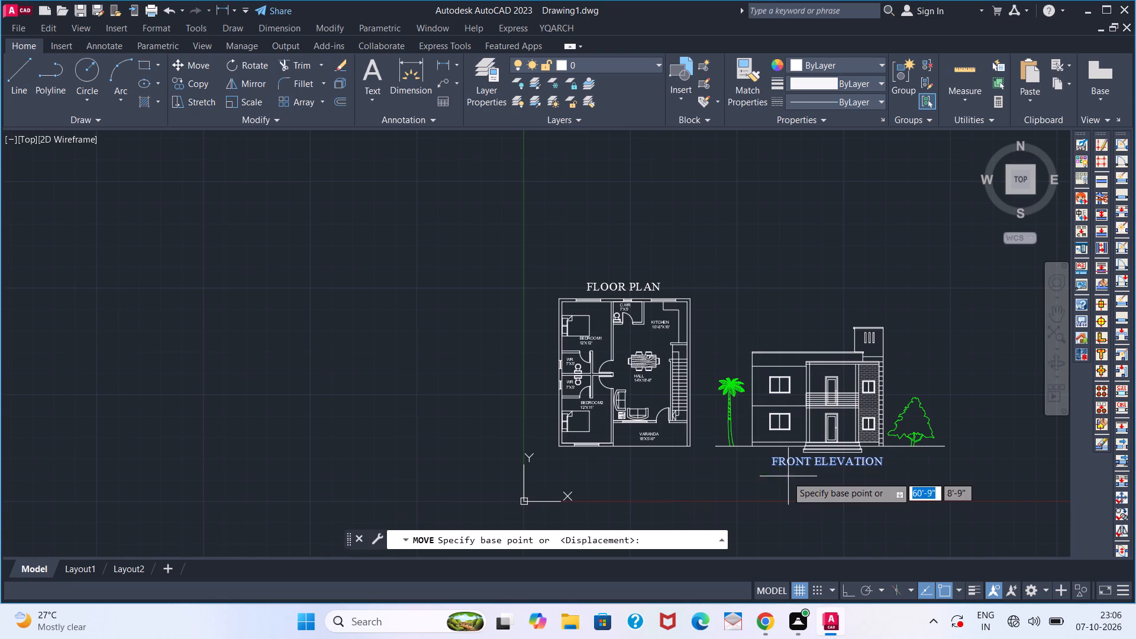
pyautogui.click(780, 470)
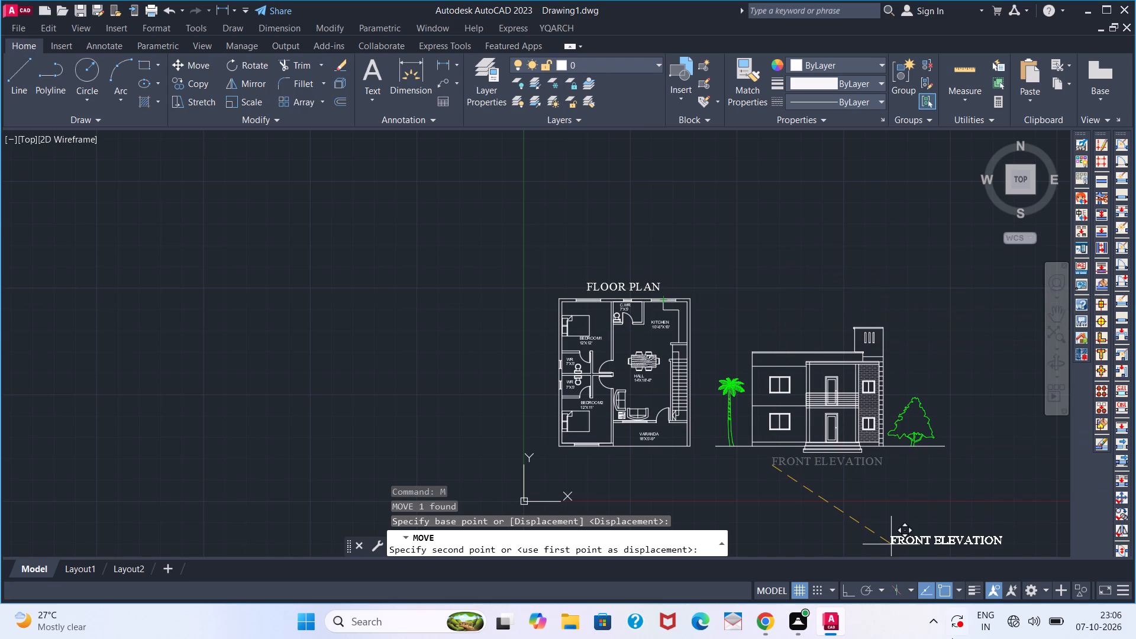
pyautogui.click(846, 596)
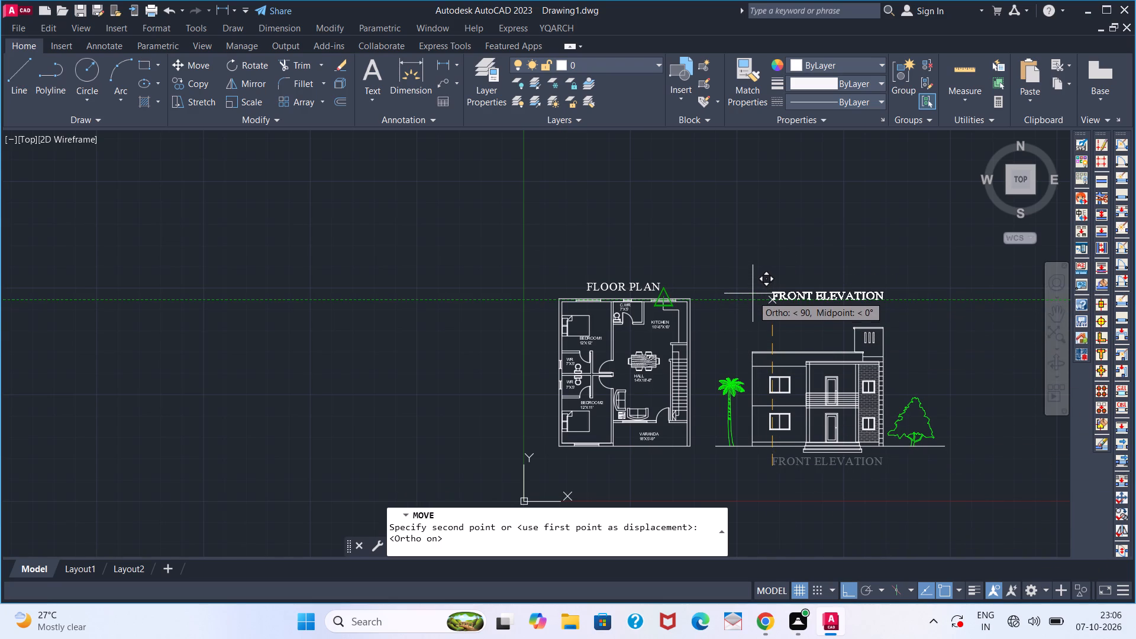
pyautogui.scroll(1, 753, 291)
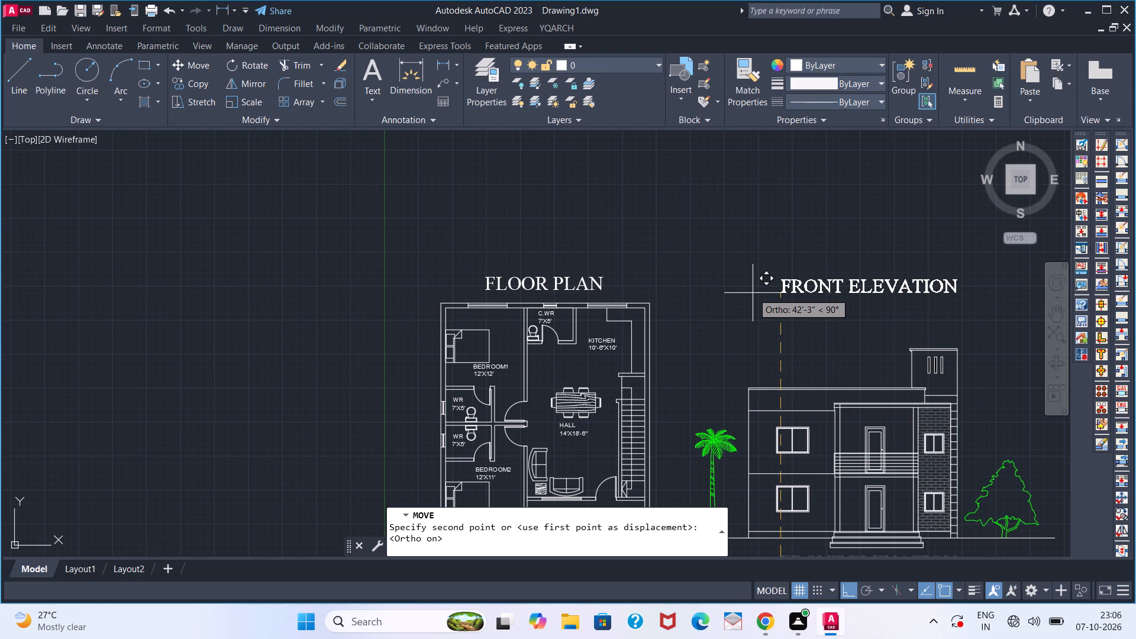
pyautogui.click(753, 293)
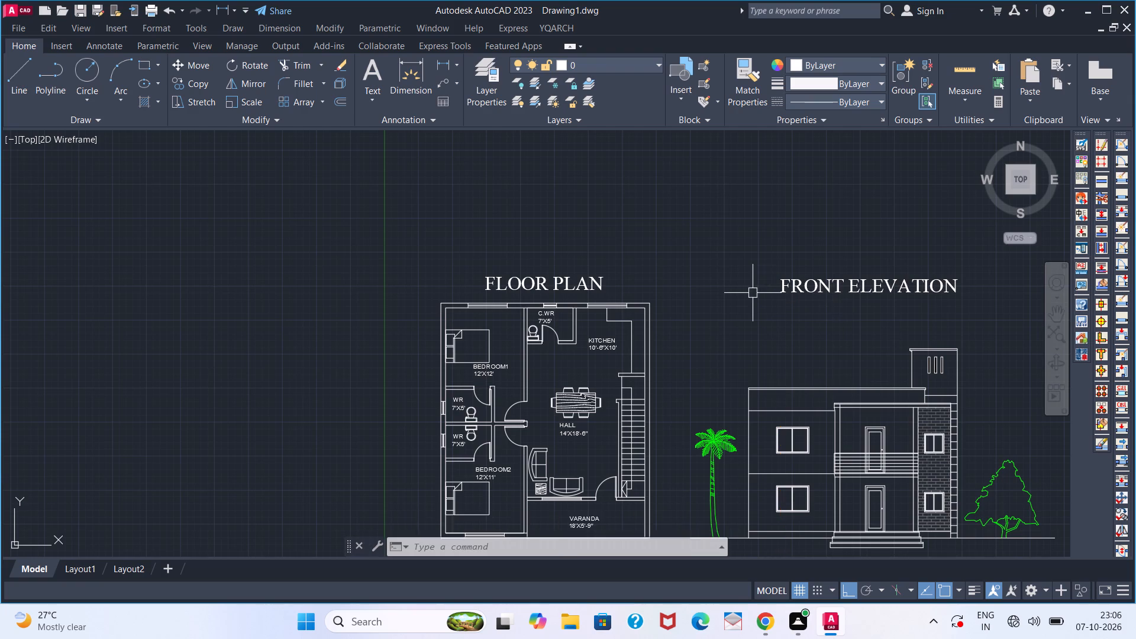
pyautogui.scroll(-1, 716, 334)
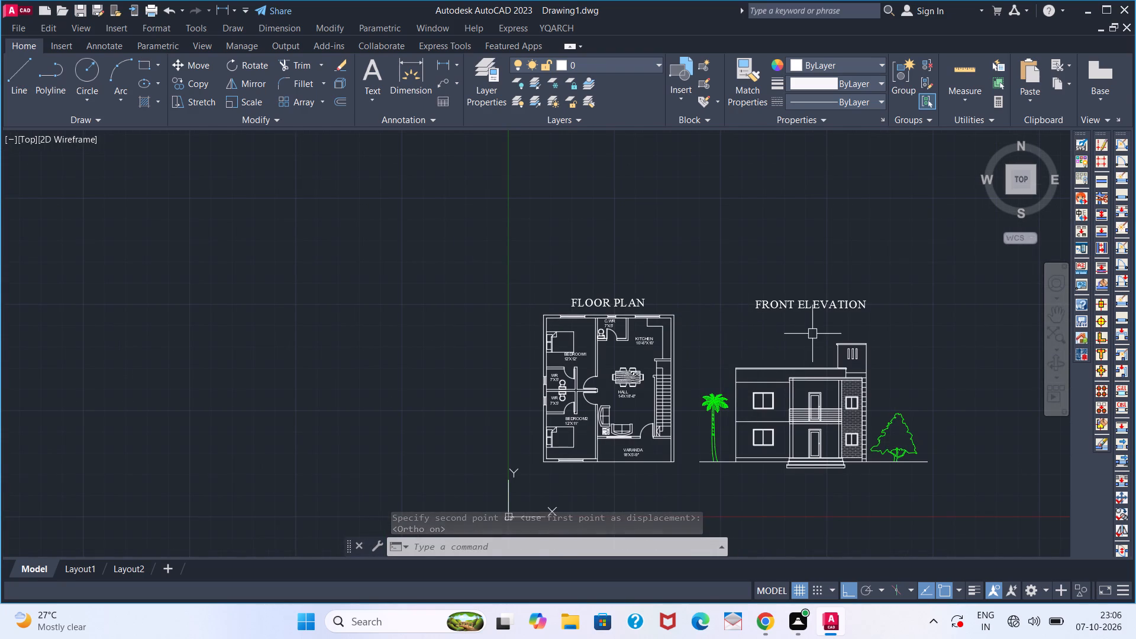
# Nudge the FRONT ELEVATION title slightly left, keeping it at the same height above the elevation.
pyautogui.scroll(1, 818, 310)
pyautogui.click(818, 310)
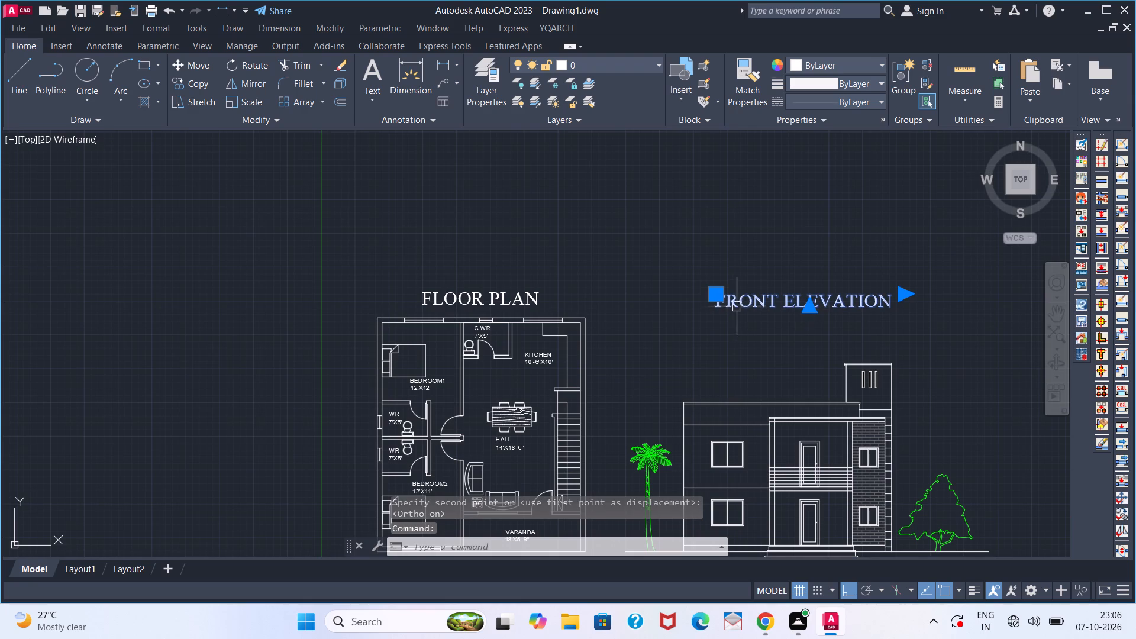
pyautogui.click(719, 297)
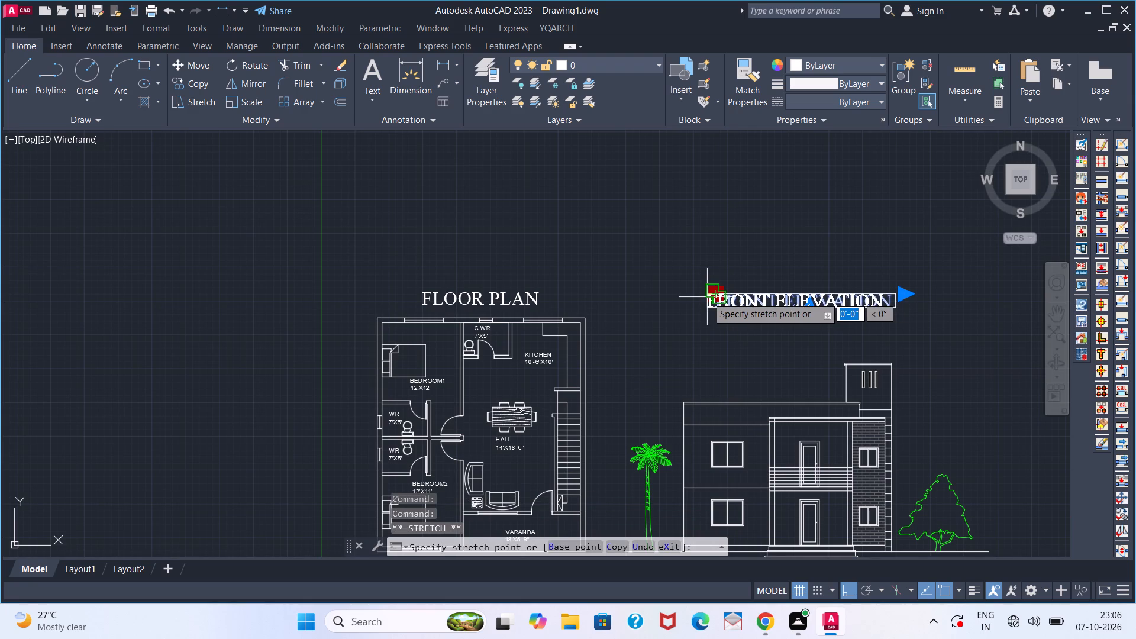
pyautogui.click(706, 297)
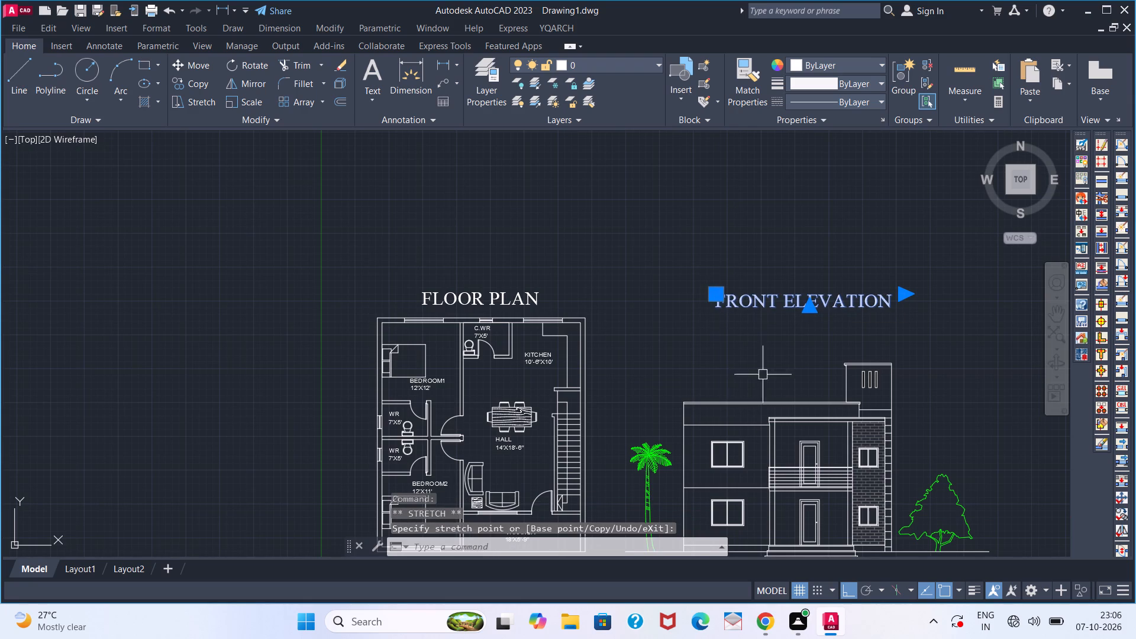
pyautogui.scroll(3, 720, 300)
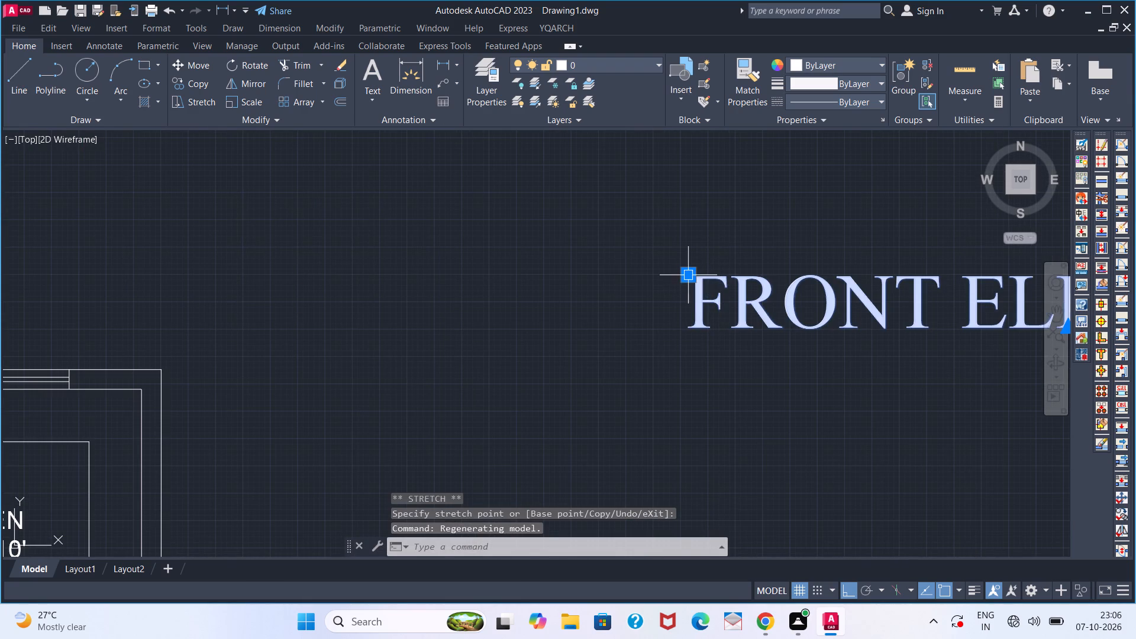
pyautogui.click(688, 280)
pyautogui.click(649, 278)
pyautogui.scroll(-3, 698, 336)
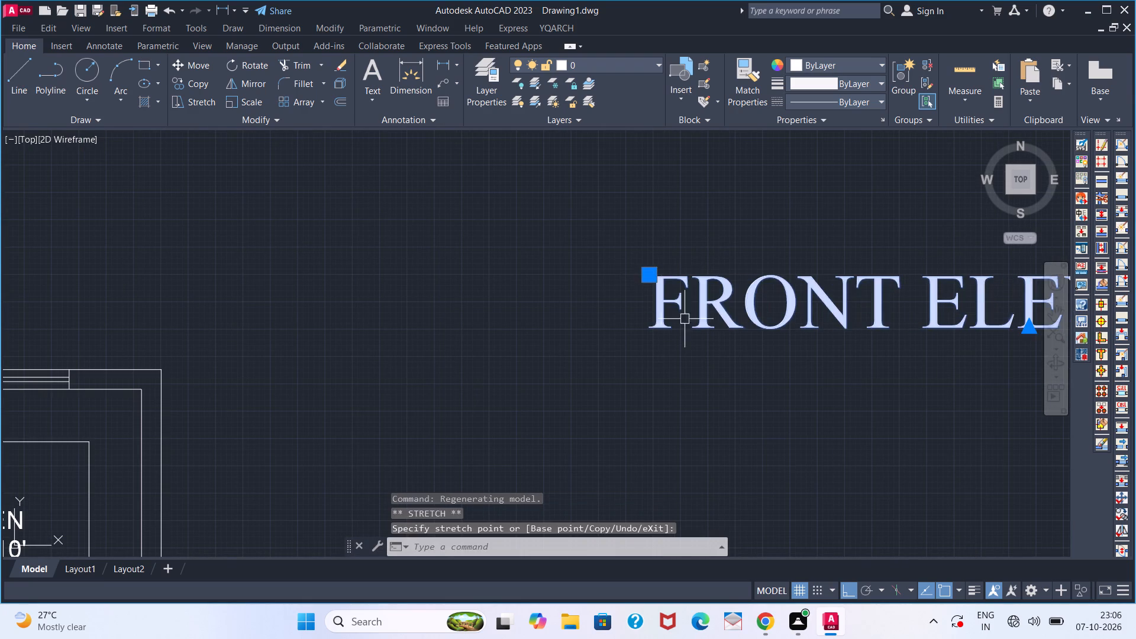
pyautogui.scroll(-3, 722, 356)
pyautogui.moveTo(747, 387); pyautogui.dragTo(925, 346, button='middle')
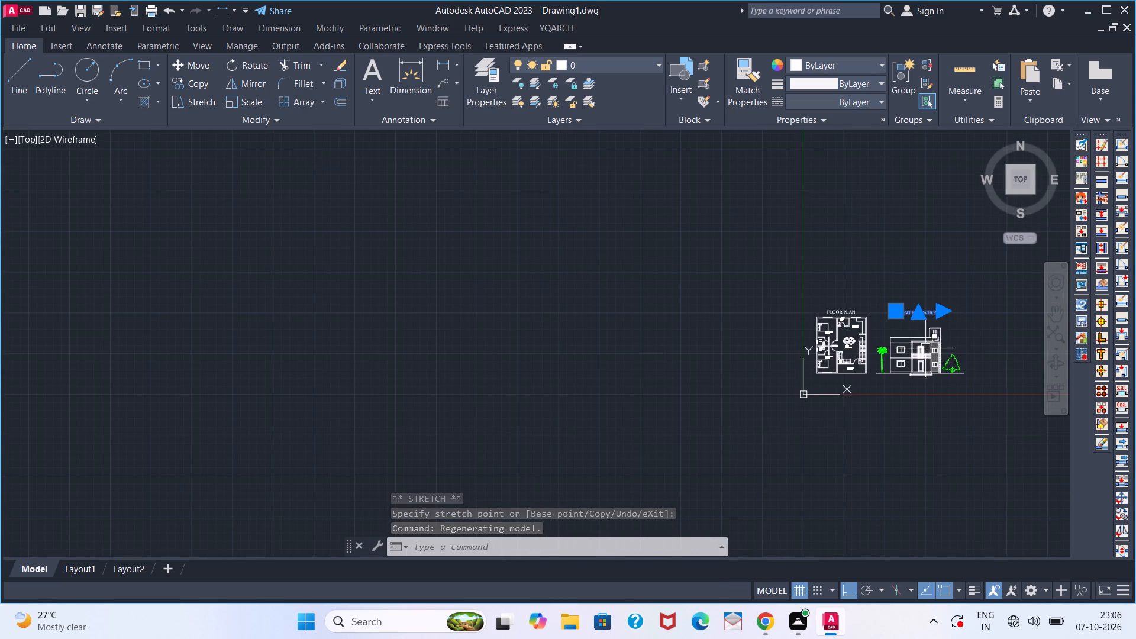
pyautogui.press('Escape')
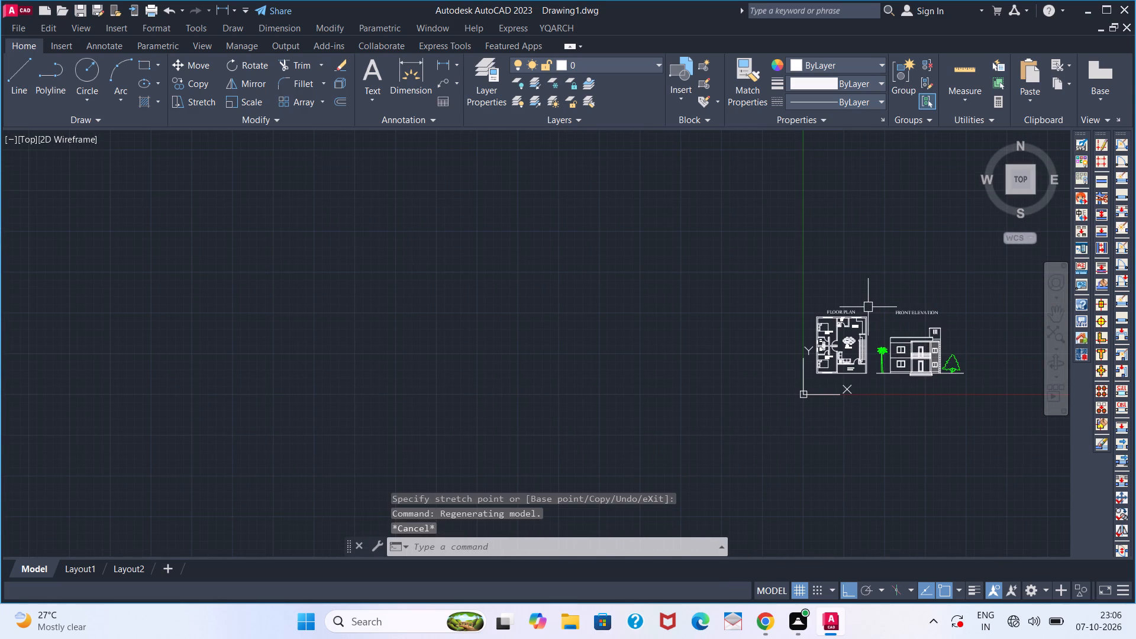
# Shift the FRONT ELEVATION title about 2'-6" further left above the elevation.
pyautogui.scroll(2, 903, 322)
pyautogui.click(912, 299)
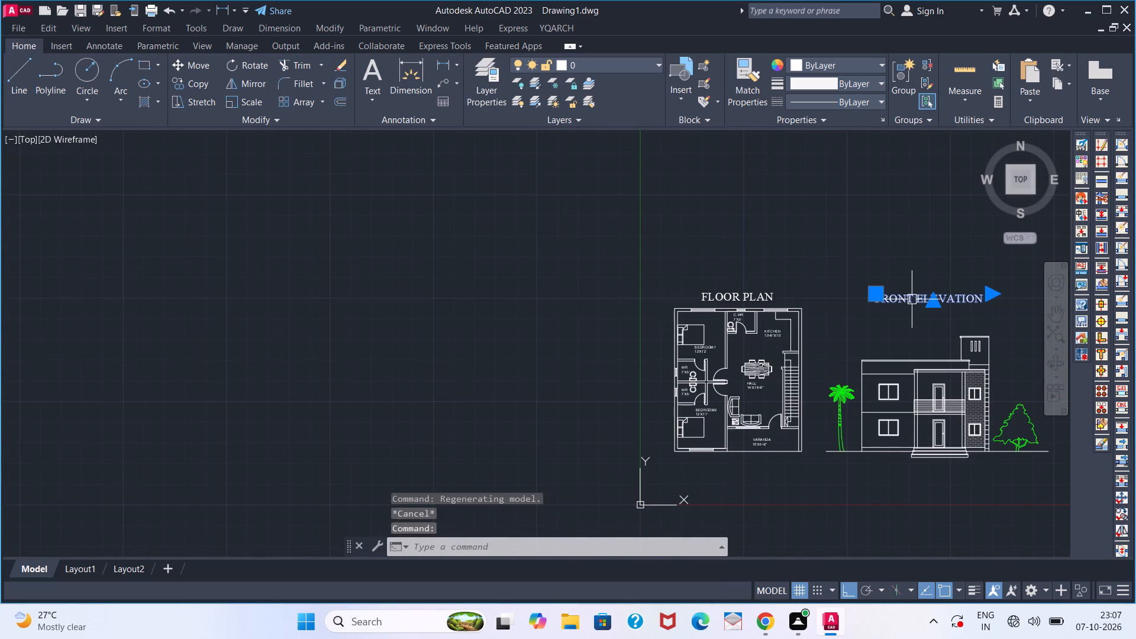
pyautogui.scroll(2, 869, 306)
pyautogui.click(882, 272)
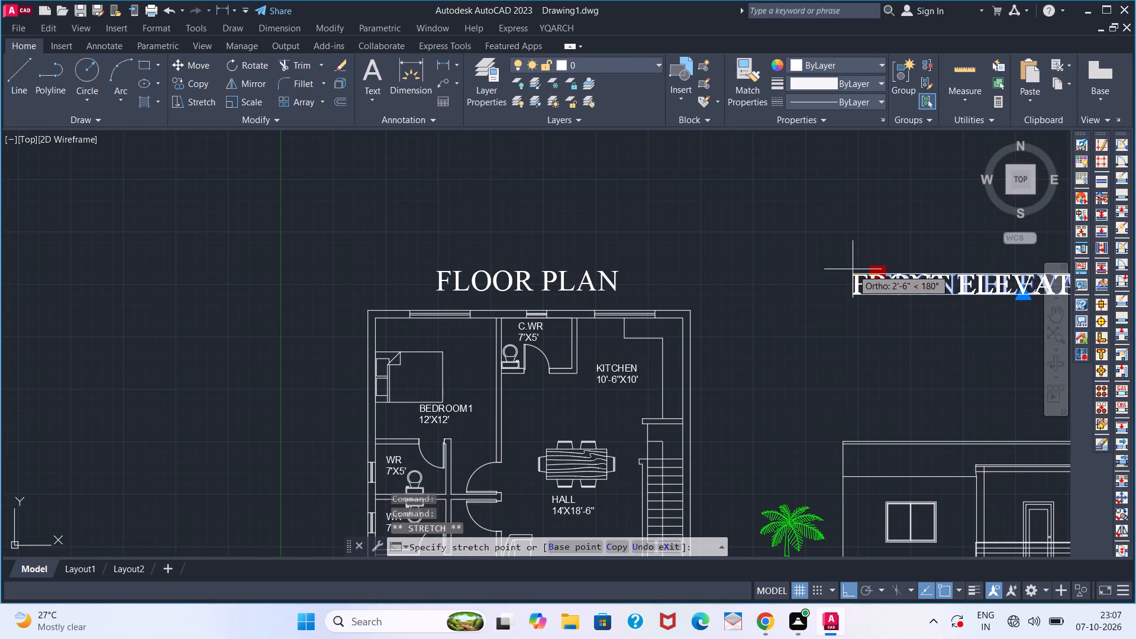
pyautogui.click(853, 269)
pyautogui.scroll(-3, 870, 378)
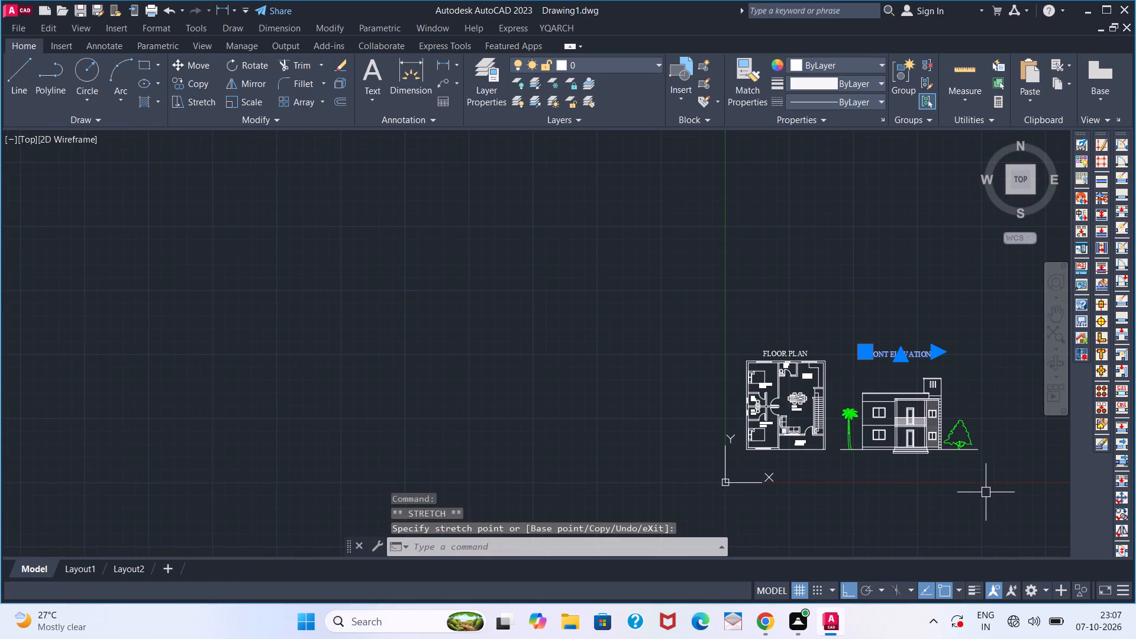
pyautogui.press('Escape')
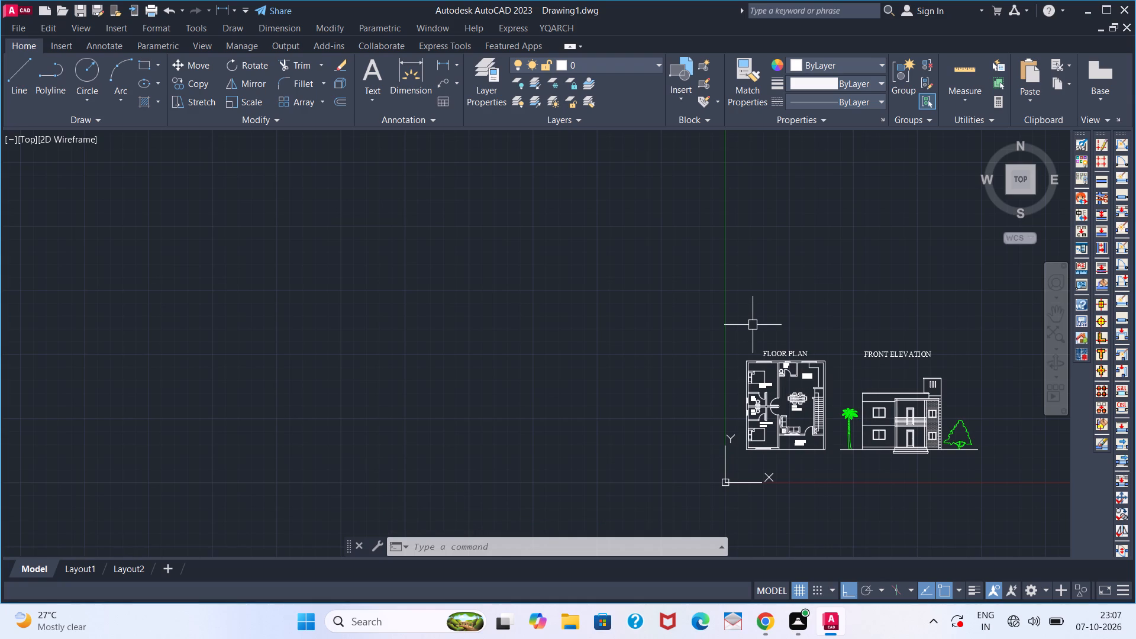
# Draw a rectangular frame about 107'-5" by 61'-9" around the floor plan, front elevation and both titles.
pyautogui.write('REC')
pyautogui.press('space')
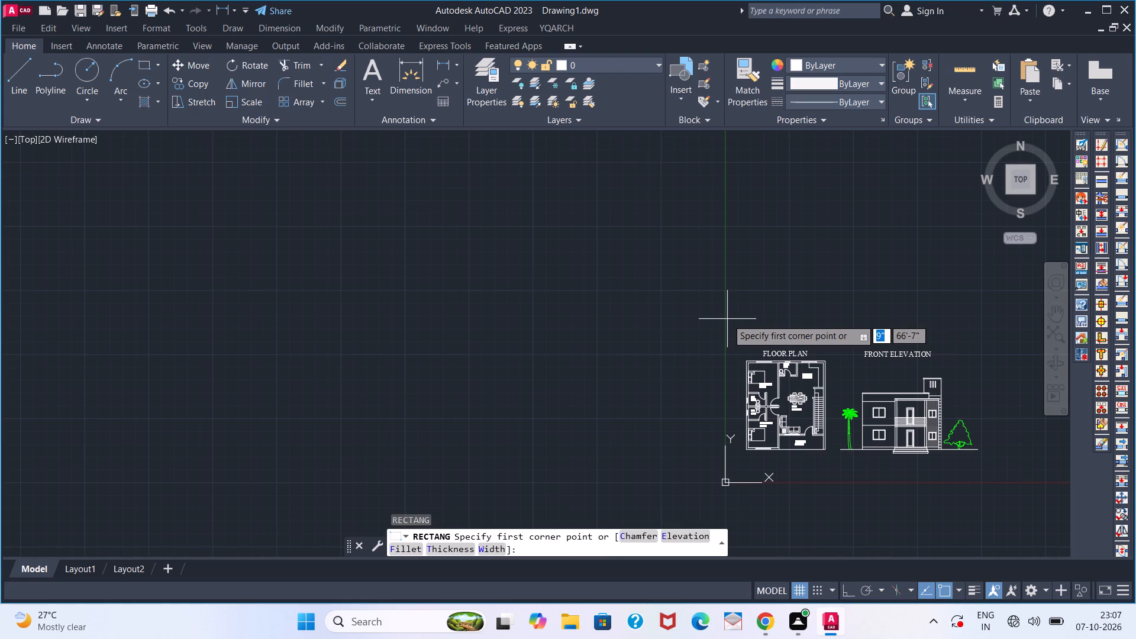
pyautogui.click(727, 319)
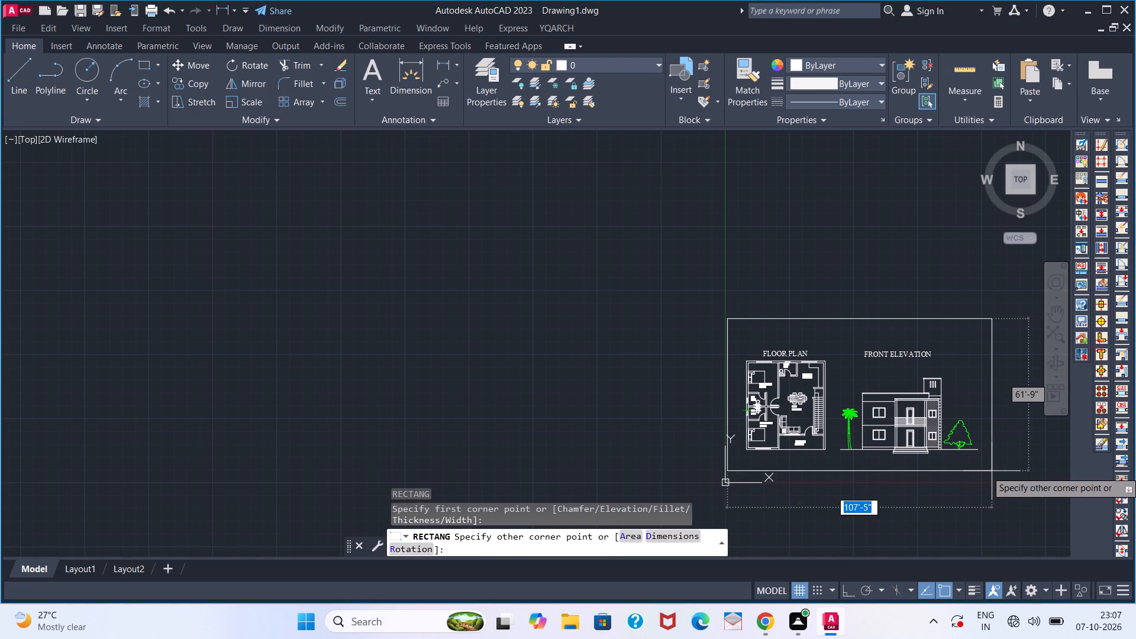
pyautogui.click(992, 471)
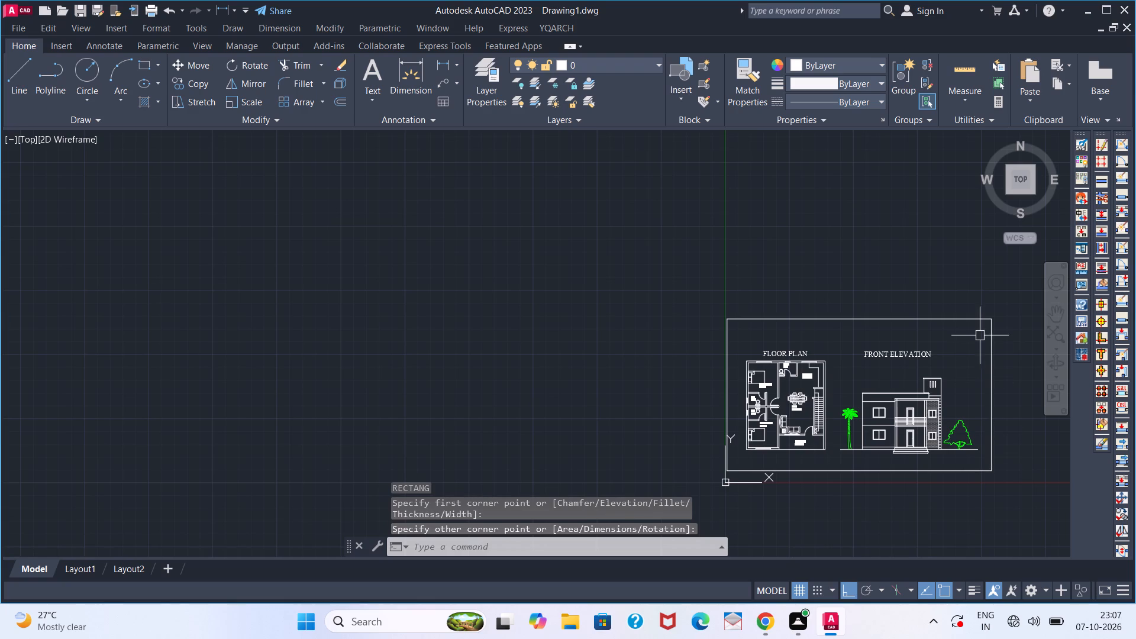
# Move the rectangular frame straight down about 4'-10" so the drawings sit more centrally inside it.
pyautogui.click(982, 322)
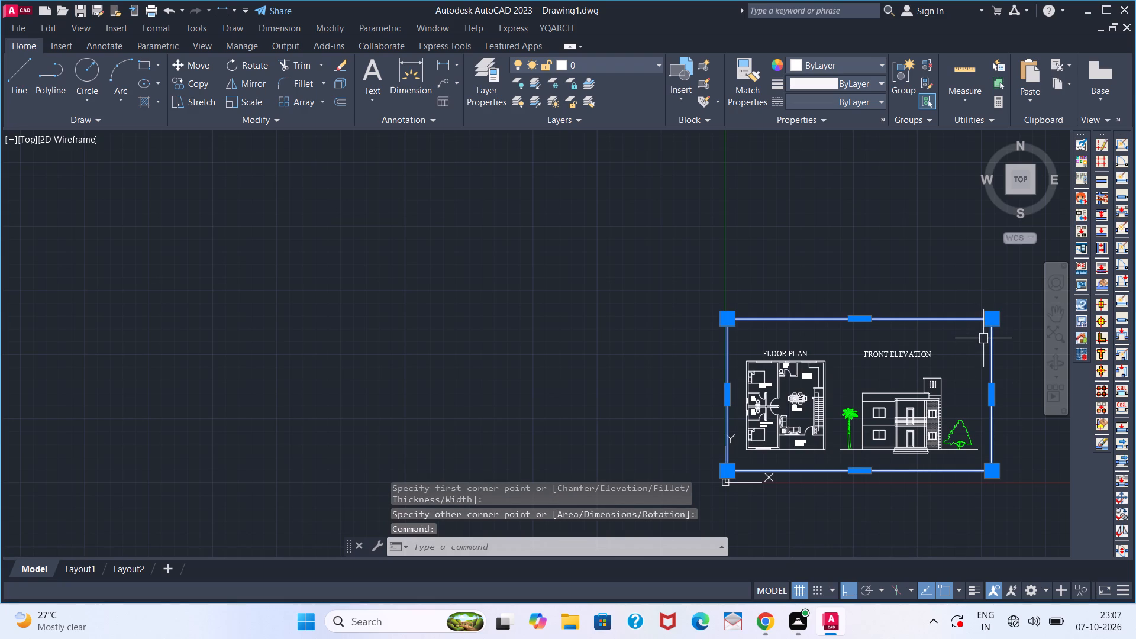
pyautogui.press('m')
pyautogui.press('Return')
pyautogui.click(991, 328)
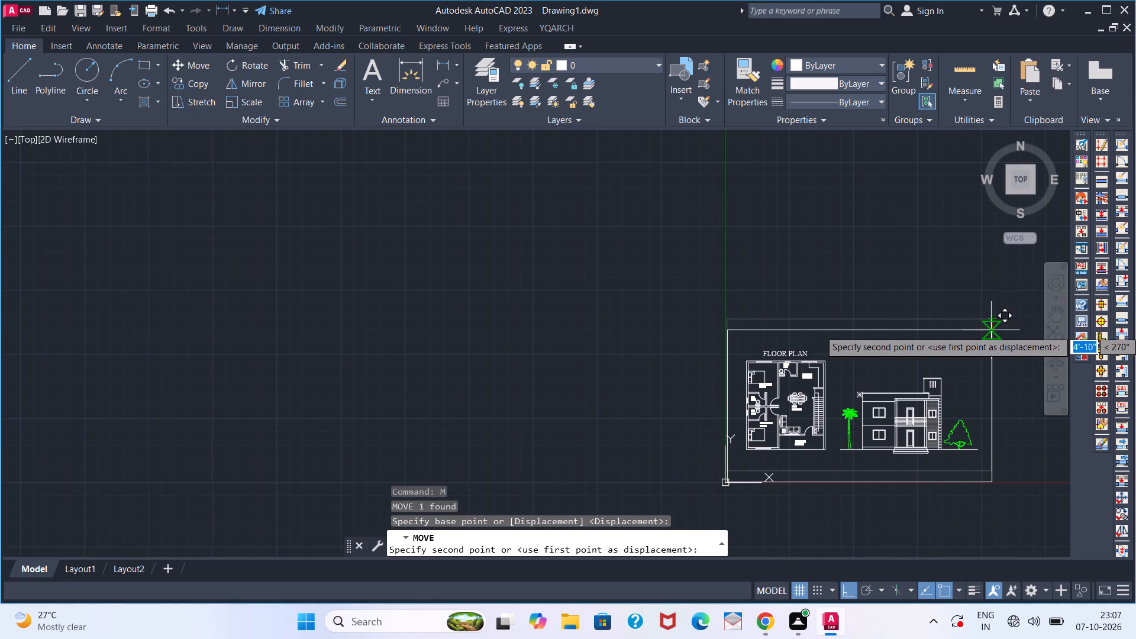
pyautogui.click(991, 330)
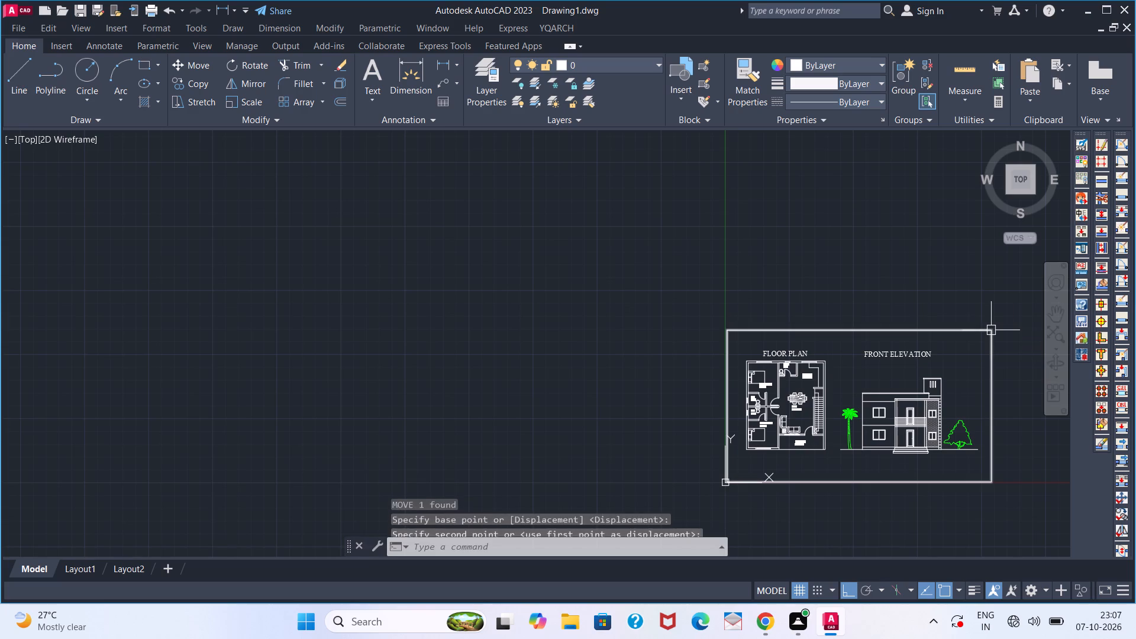
# Assign the rectangular frame to the Defpoints layer.
pyautogui.click(749, 329)
pyautogui.click(606, 57)
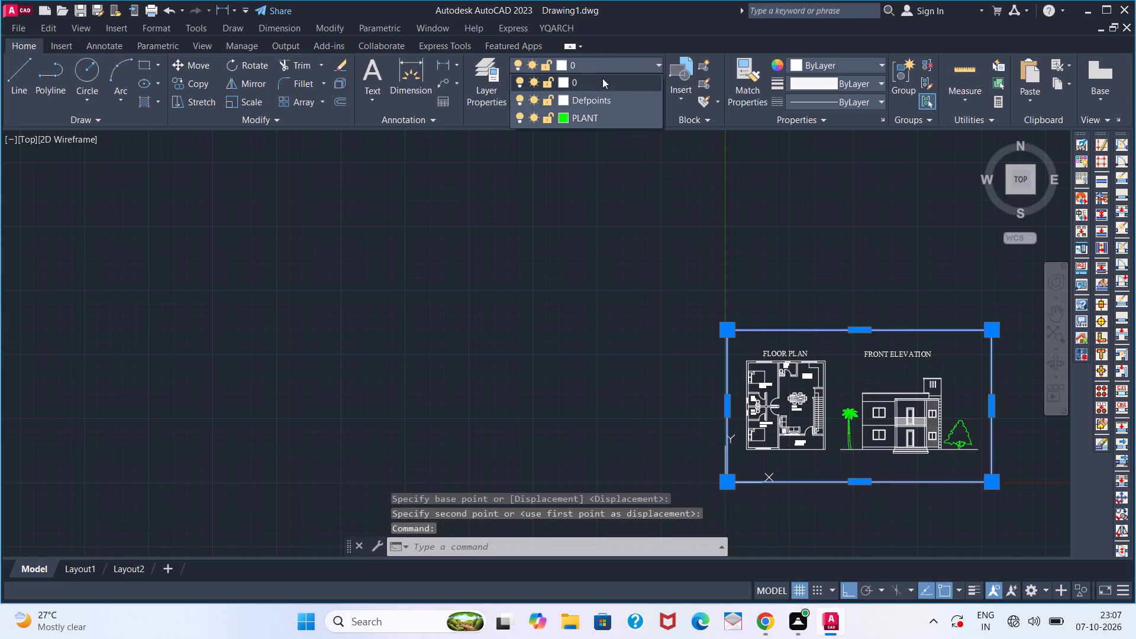
pyautogui.click(598, 99)
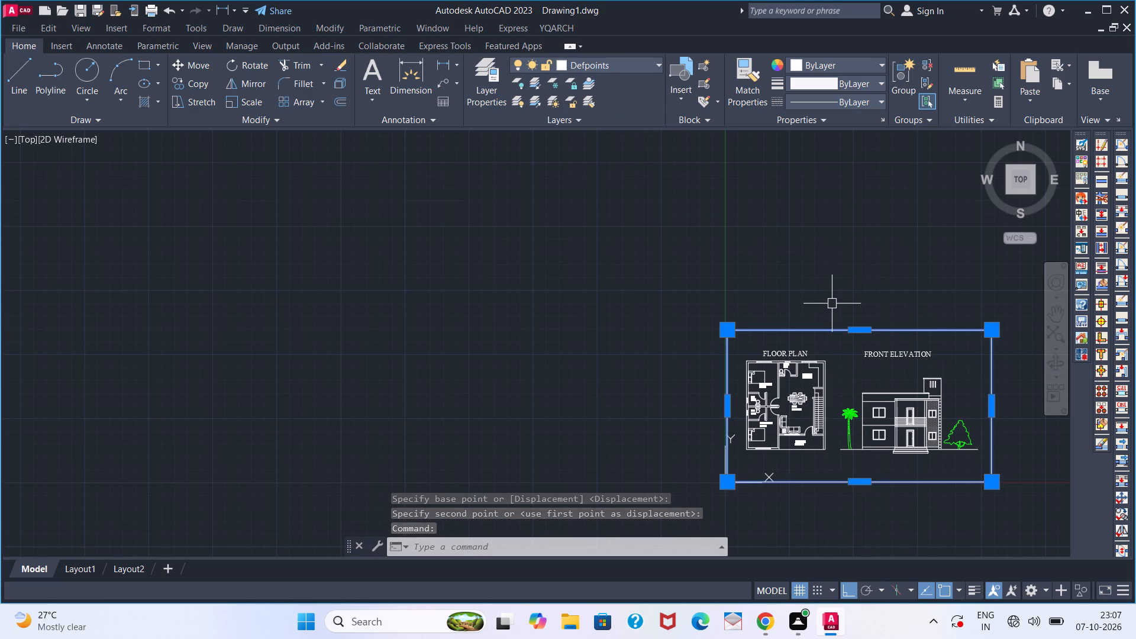
pyautogui.press('Return')
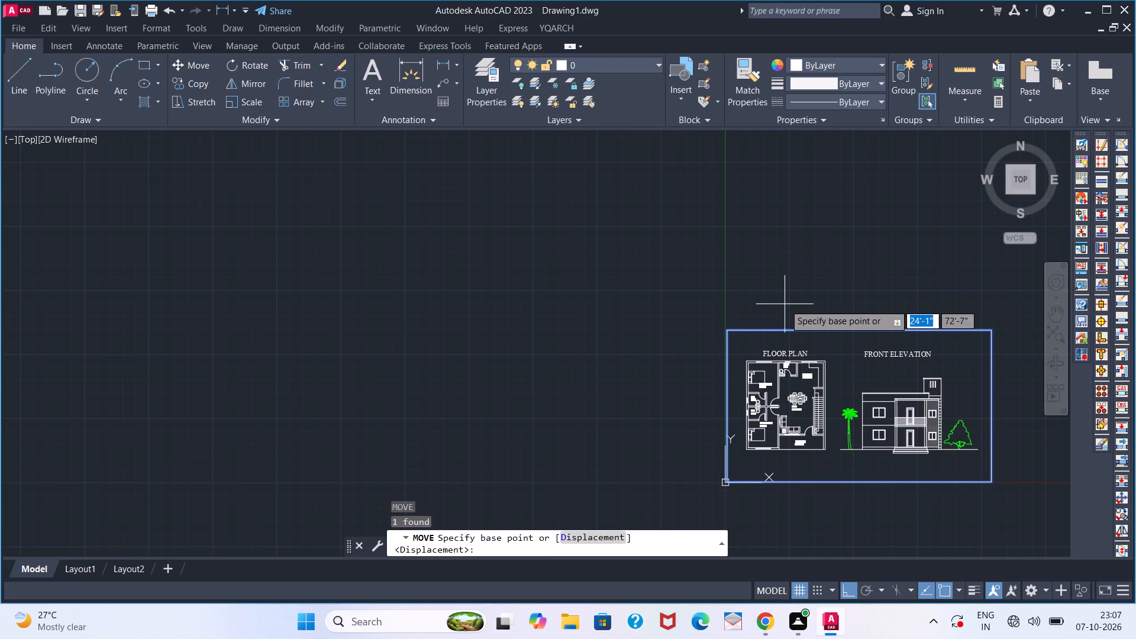
pyautogui.press('Escape')
pyautogui.click(801, 331)
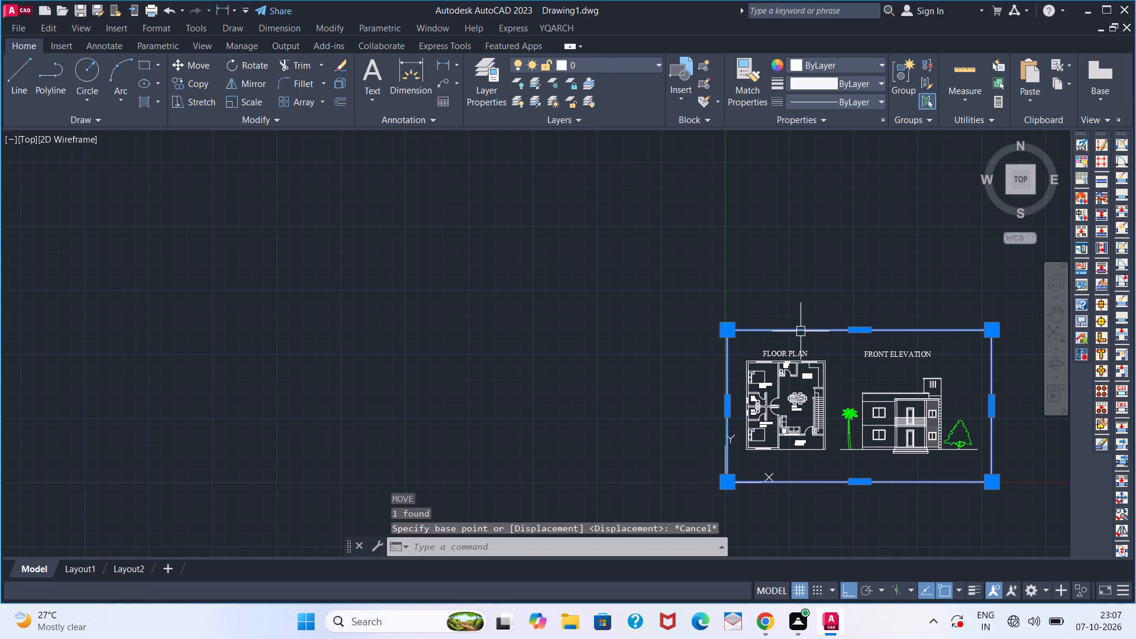
pyautogui.press('Escape')
# Examine the framed layout and the floor plan's rooms and staircase up close.
pyautogui.scroll(1, 903, 391)
pyautogui.scroll(-1, 902, 386)
pyautogui.moveTo(889, 383); pyautogui.dragTo(757, 335, button='middle')
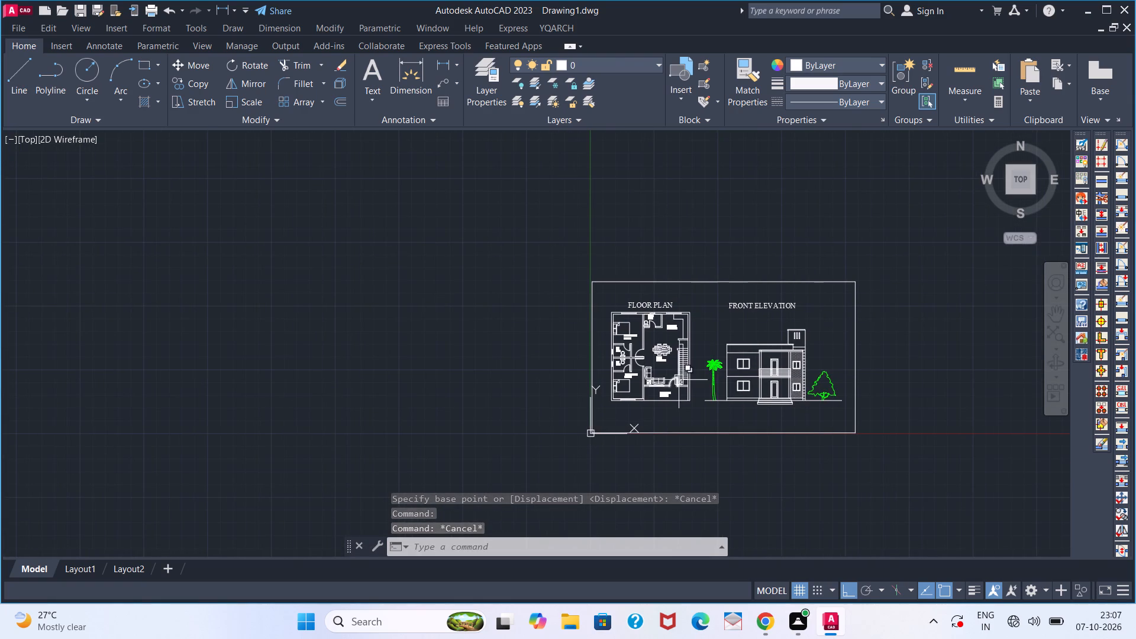
pyautogui.scroll(2, 679, 380)
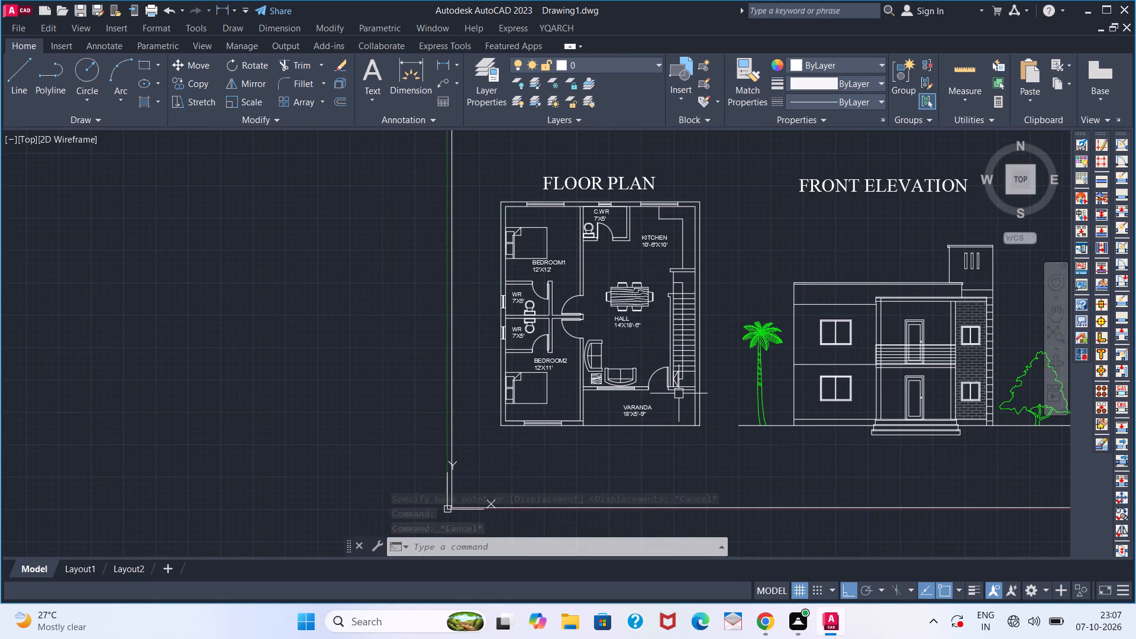
pyautogui.scroll(-1, 679, 397)
pyautogui.scroll(1, 684, 397)
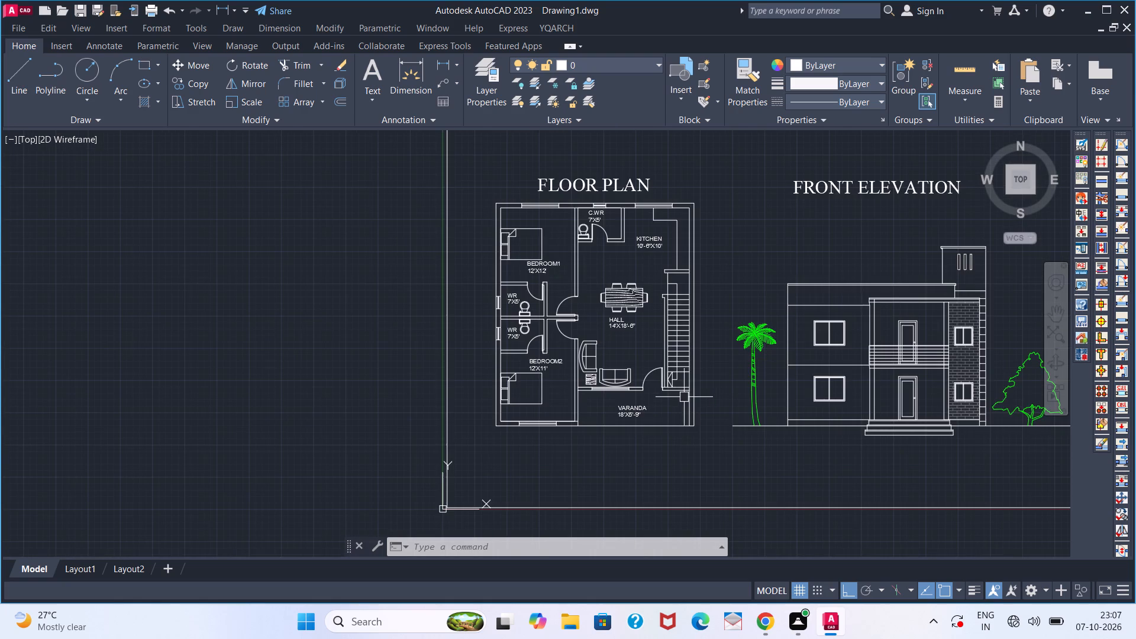
pyautogui.scroll(-1, 684, 397)
pyautogui.scroll(1, 684, 397)
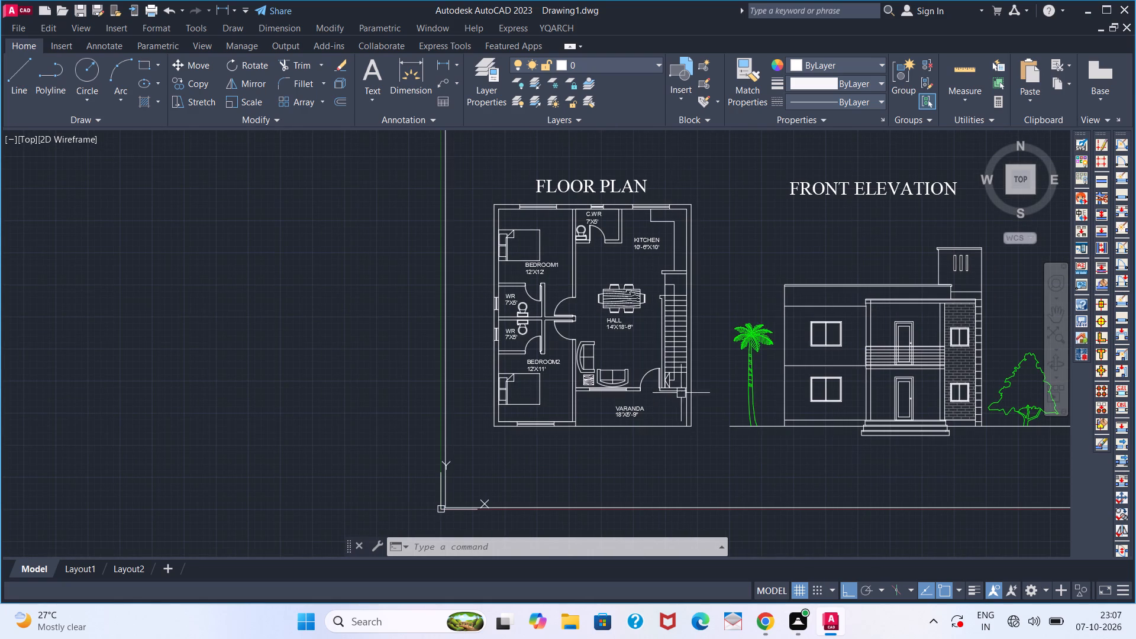
pyautogui.scroll(2, 654, 302)
pyautogui.scroll(-3, 654, 302)
pyautogui.scroll(3, 659, 301)
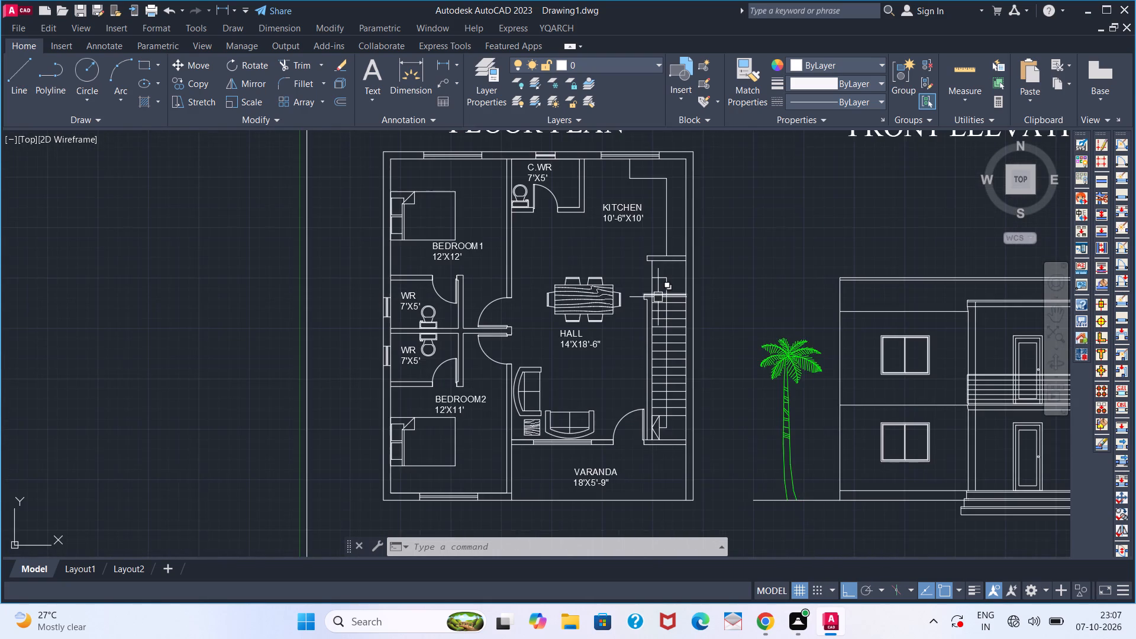
pyautogui.scroll(3, 658, 297)
pyautogui.scroll(-4, 652, 294)
pyautogui.scroll(1, 652, 294)
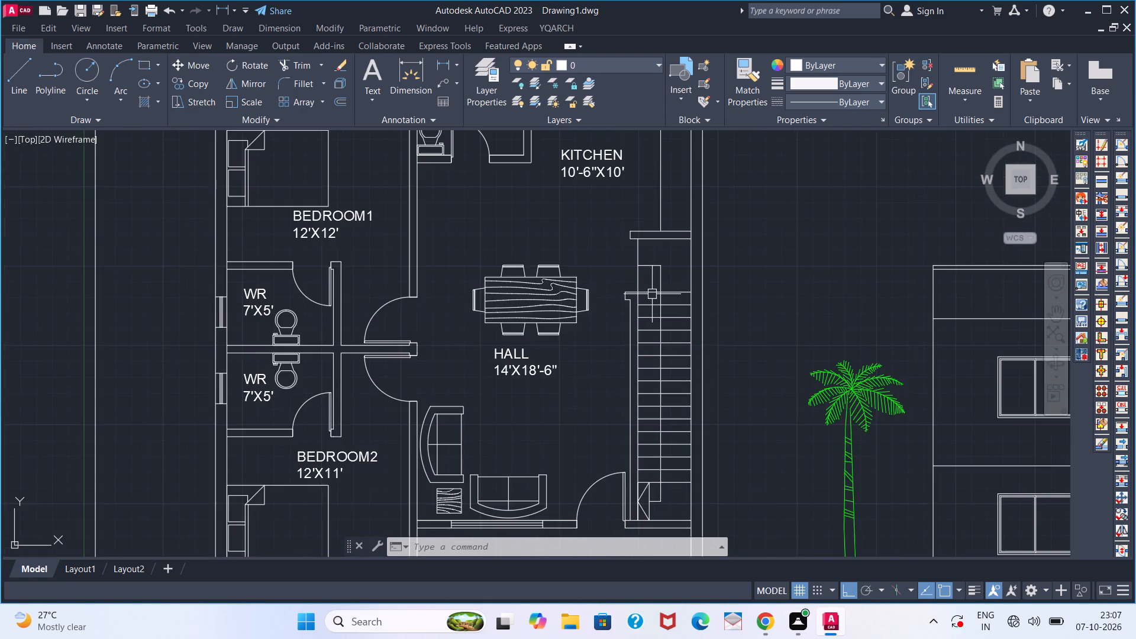
# Examine the whole framed sheet, checking how the floor plan, front elevation and titles sit inside the rectangle.
pyautogui.scroll(-16, 652, 294)
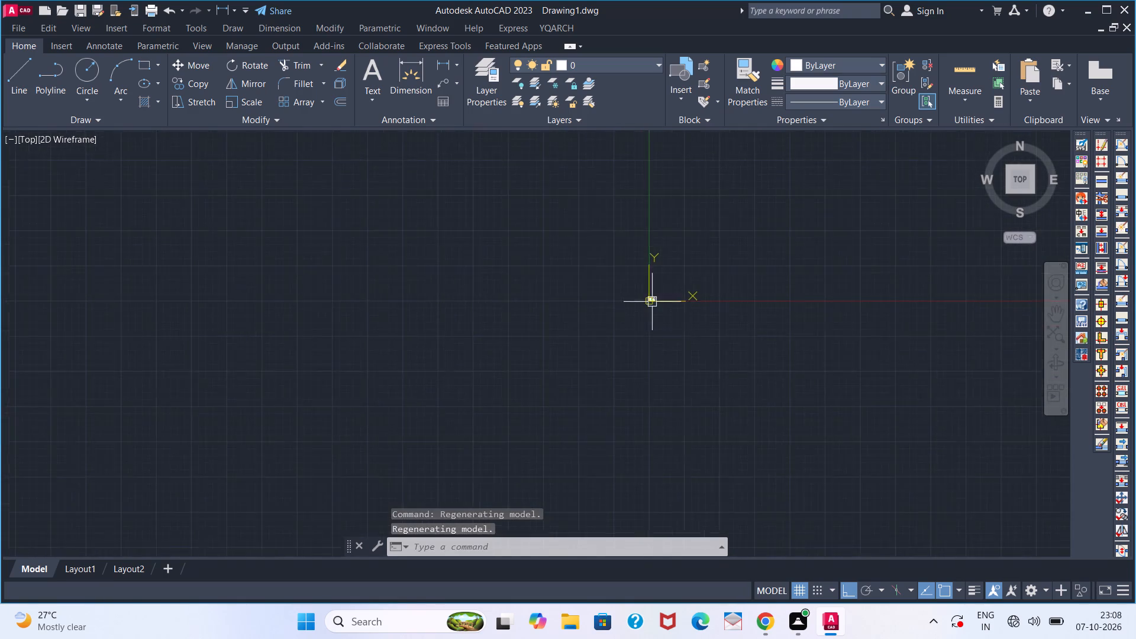
pyautogui.scroll(-6, 652, 302)
pyautogui.write('Z A')
pyautogui.press('space')
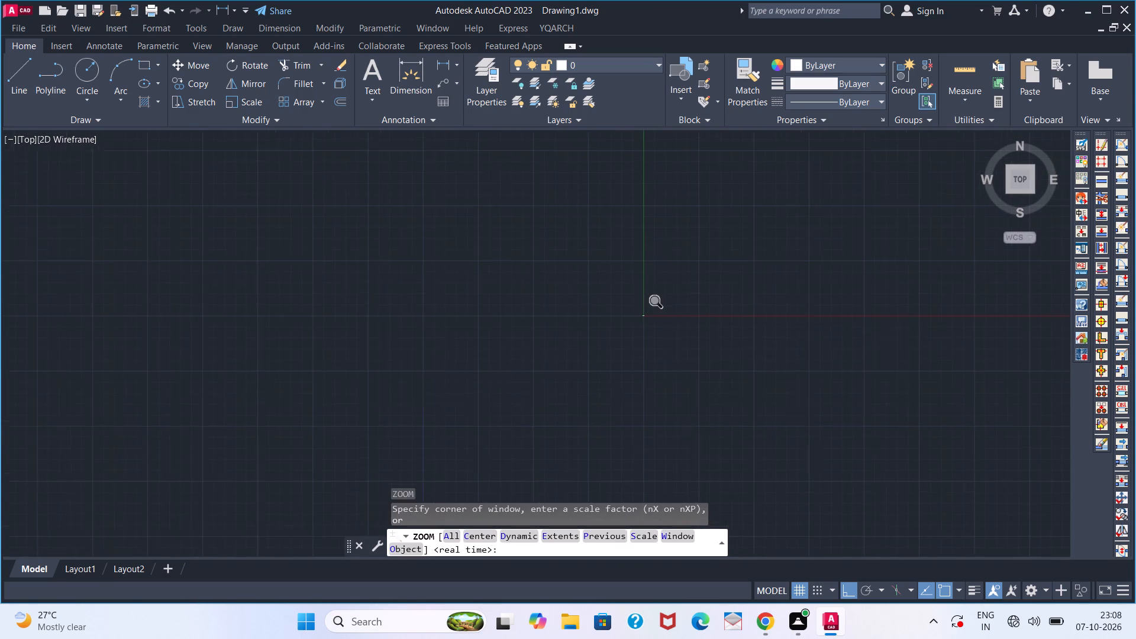
pyautogui.scroll(-1, 649, 327)
pyautogui.moveTo(649, 330); pyautogui.dragTo(743, 269, button='middle')
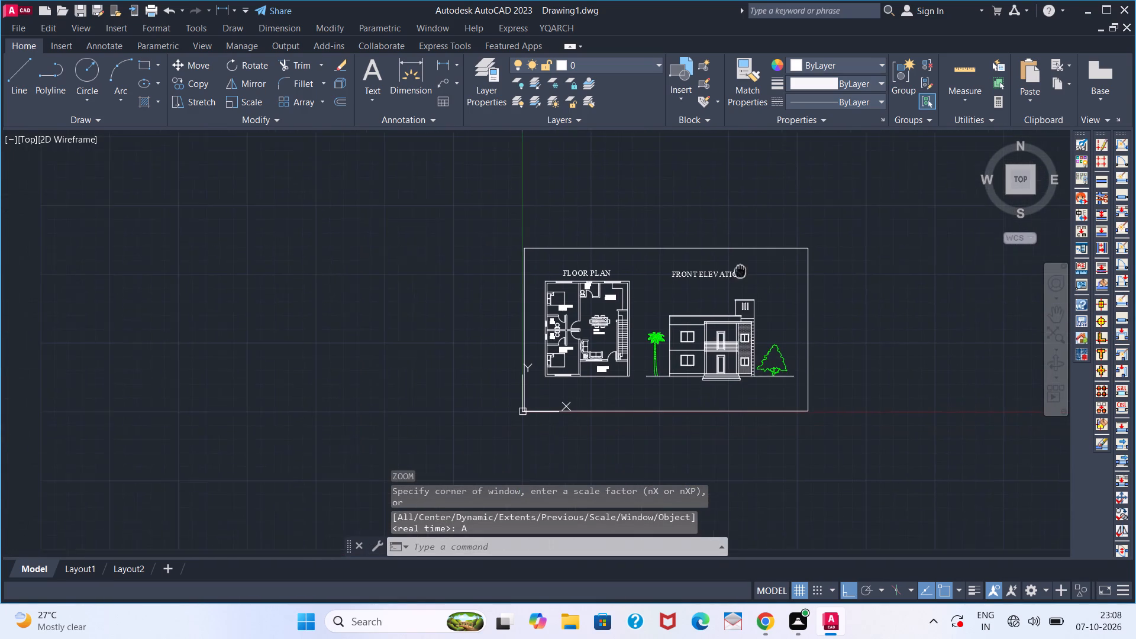
pyautogui.scroll(1, 632, 317)
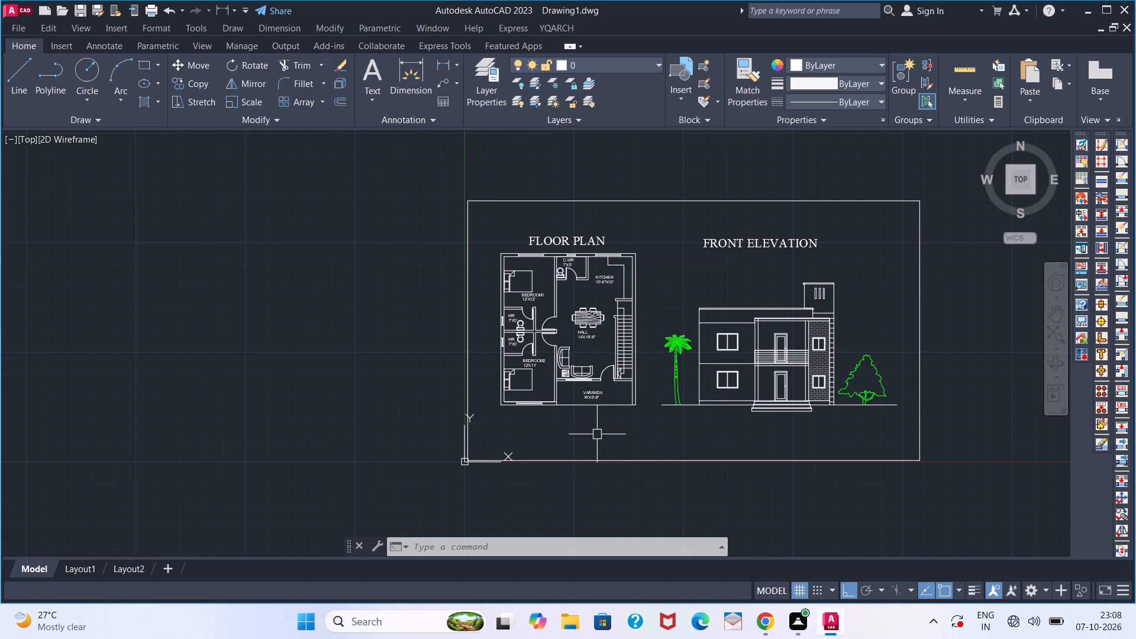
pyautogui.scroll(-4, 651, 446)
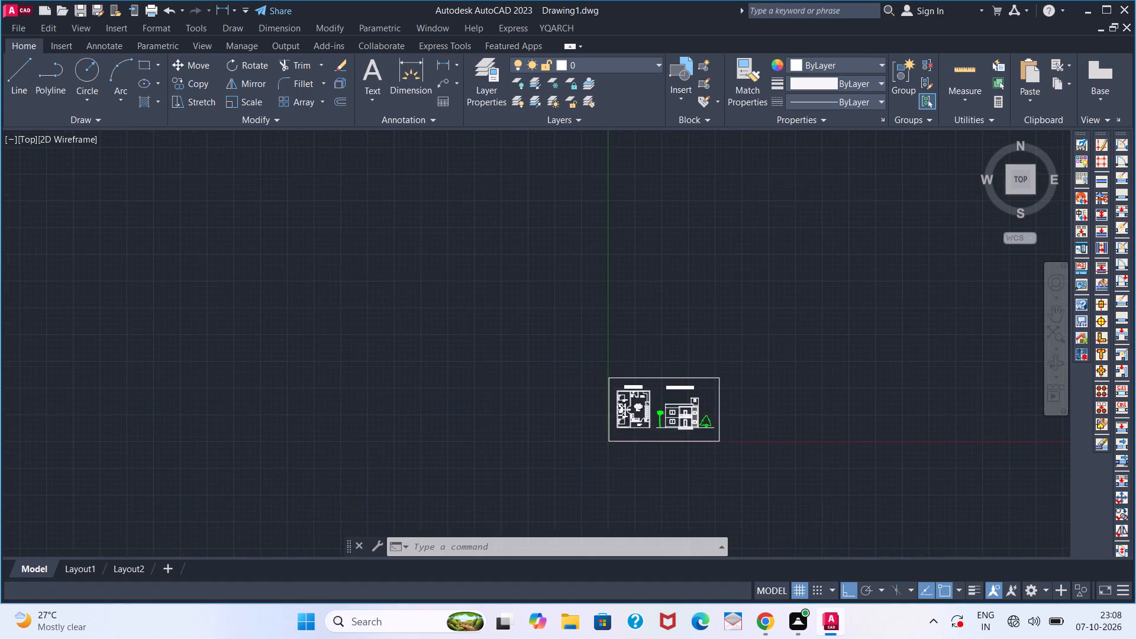
pyautogui.scroll(-3, 659, 424)
pyautogui.scroll(4, 660, 423)
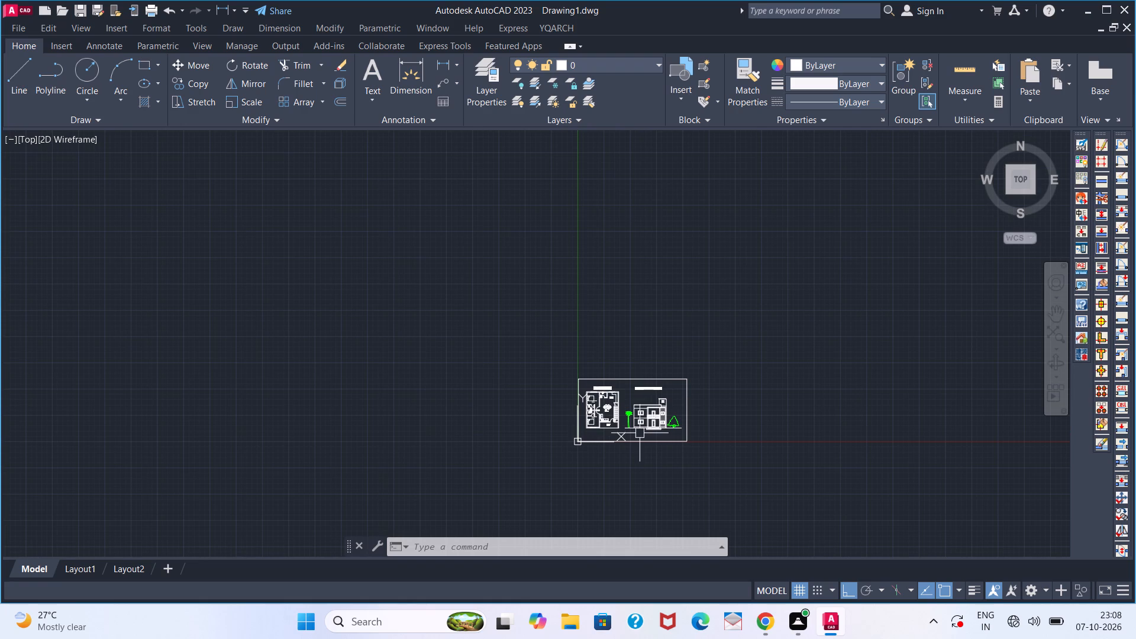
pyautogui.scroll(2, 640, 433)
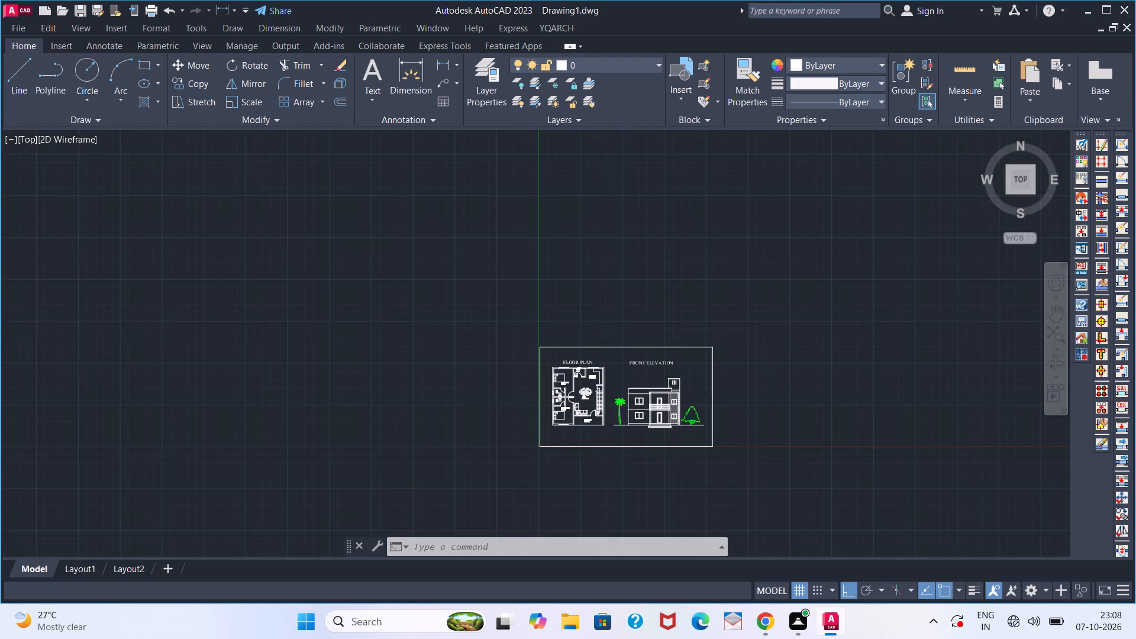
pyautogui.scroll(1, 636, 433)
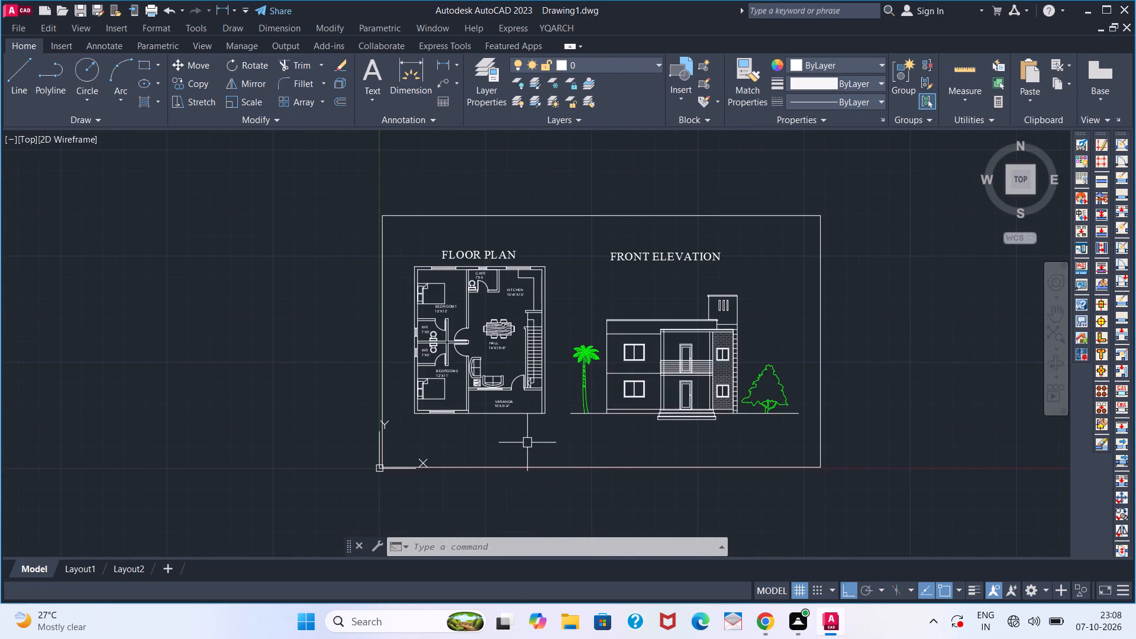
pyautogui.scroll(1, 527, 443)
pyautogui.scroll(-1, 525, 433)
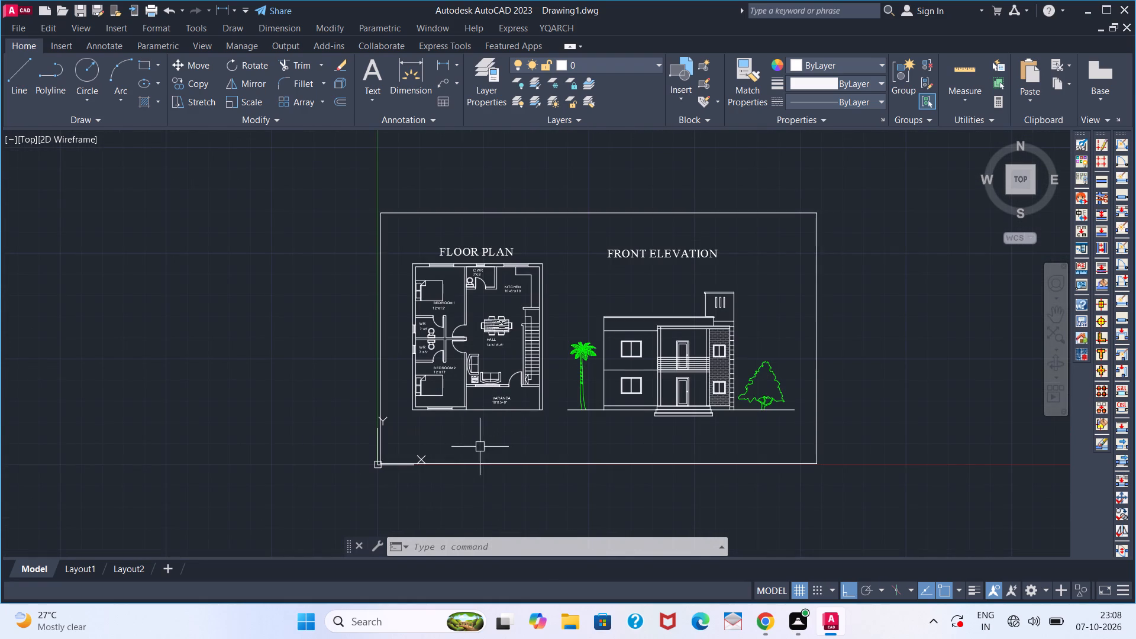
pyautogui.scroll(-2, 522, 434)
pyautogui.scroll(2, 522, 434)
pyautogui.scroll(-1, 522, 434)
pyautogui.moveTo(522, 438); pyautogui.dragTo(508, 450, button='middle')
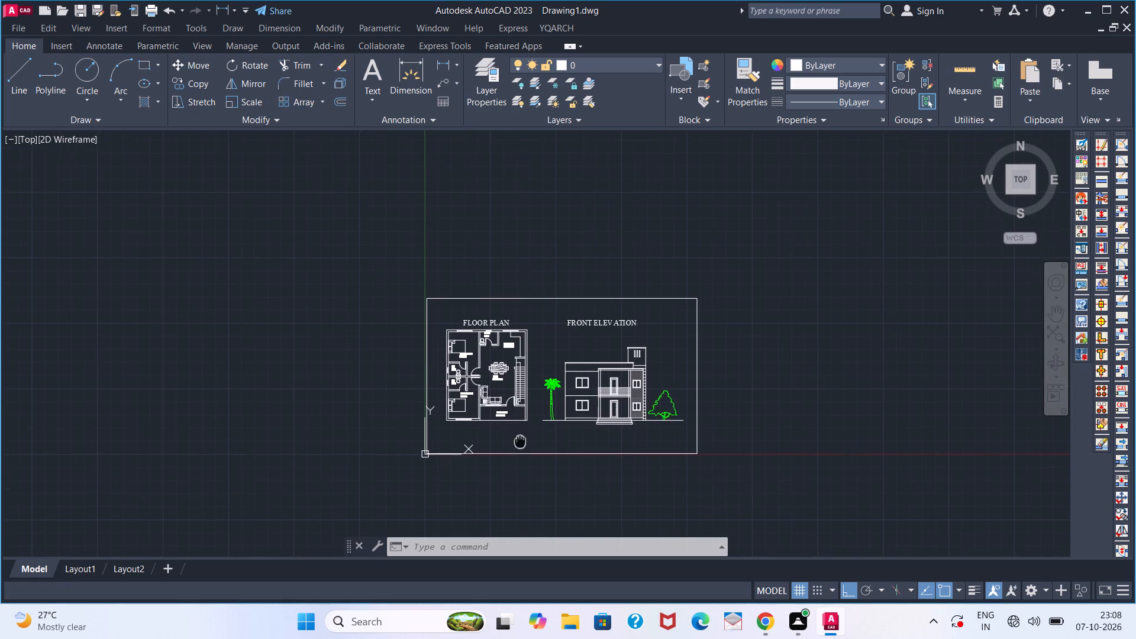
pyautogui.moveTo(508, 450); pyautogui.dragTo(480, 469, button='middle')
# Examine the front elevation's windows, balcony and upper door block up close and in relation to the full sheet.
pyautogui.scroll(2, 638, 411)
pyautogui.scroll(2, 479, 402)
pyautogui.moveTo(479, 402); pyautogui.dragTo(510, 389, button='middle')
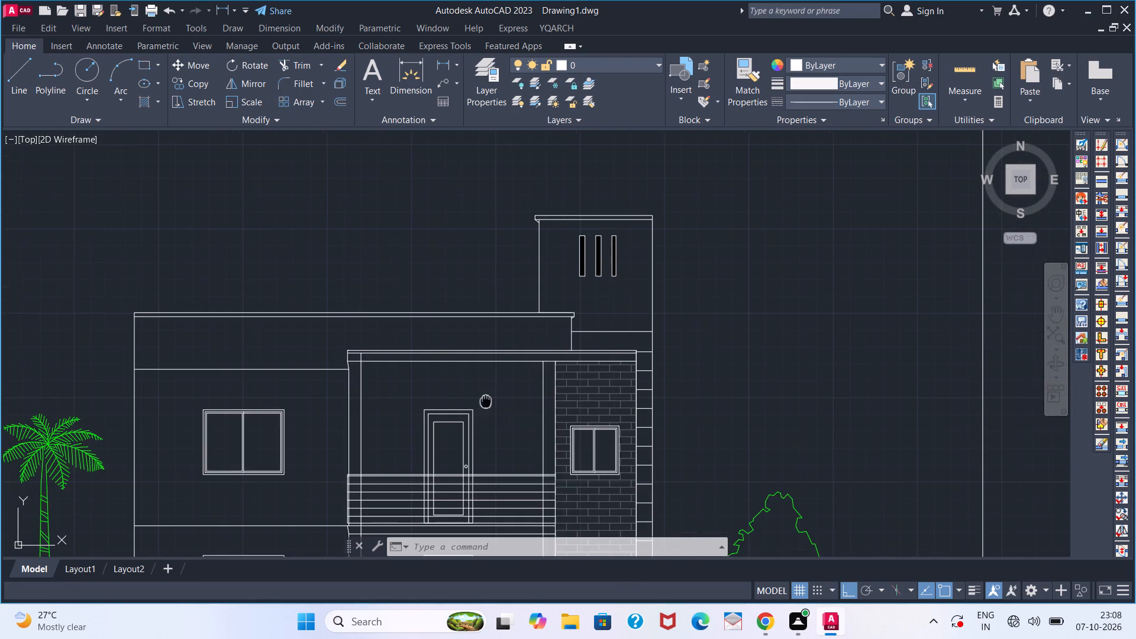
pyautogui.moveTo(510, 389); pyautogui.dragTo(680, 296, button='middle')
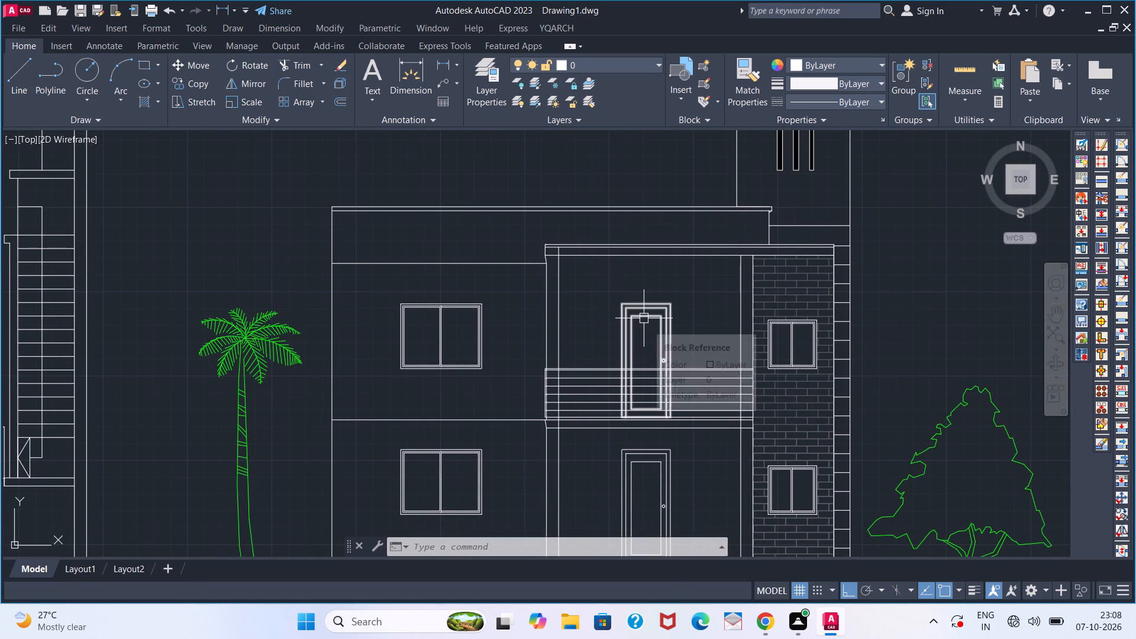
pyautogui.doubleClick(644, 318)
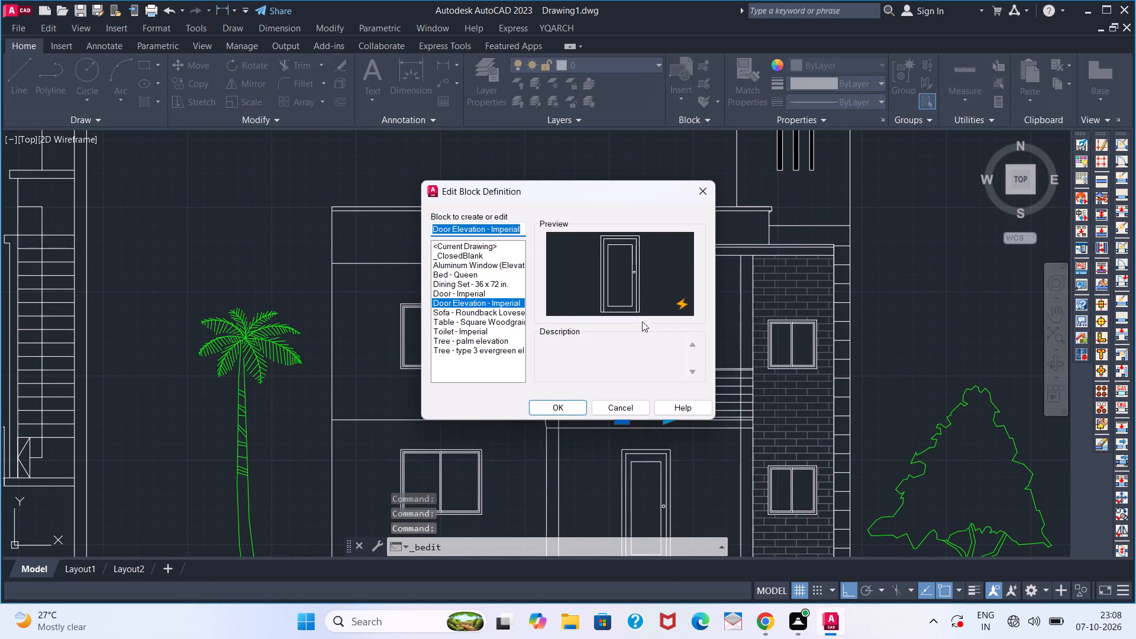
pyautogui.click(702, 193)
pyautogui.scroll(-2, 689, 330)
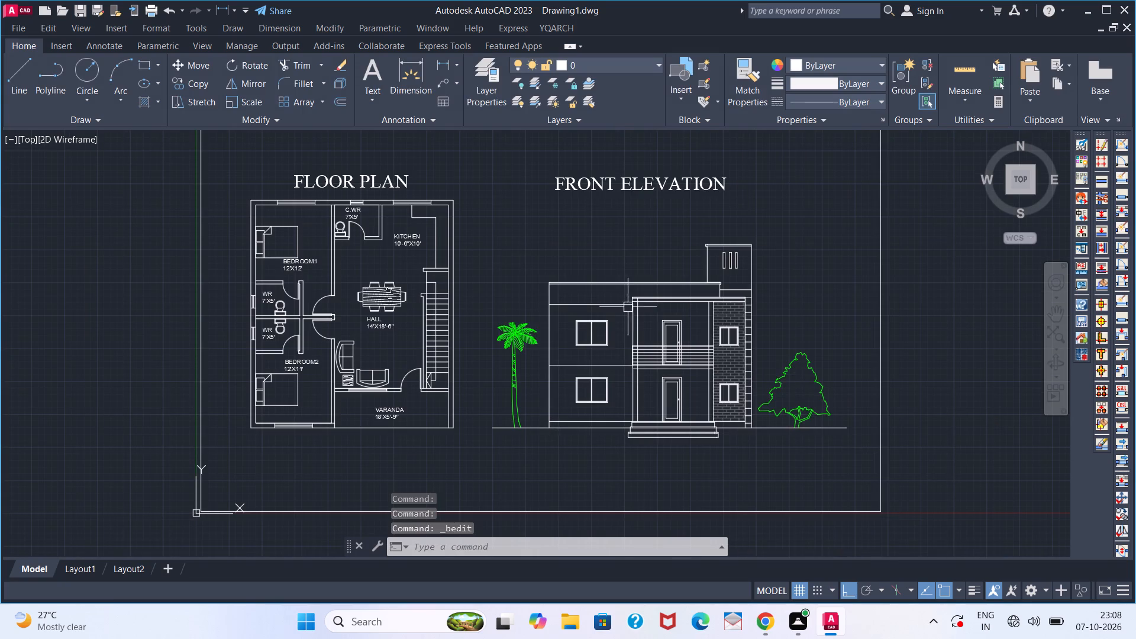
pyautogui.scroll(1, 608, 287)
pyautogui.scroll(-2, 608, 286)
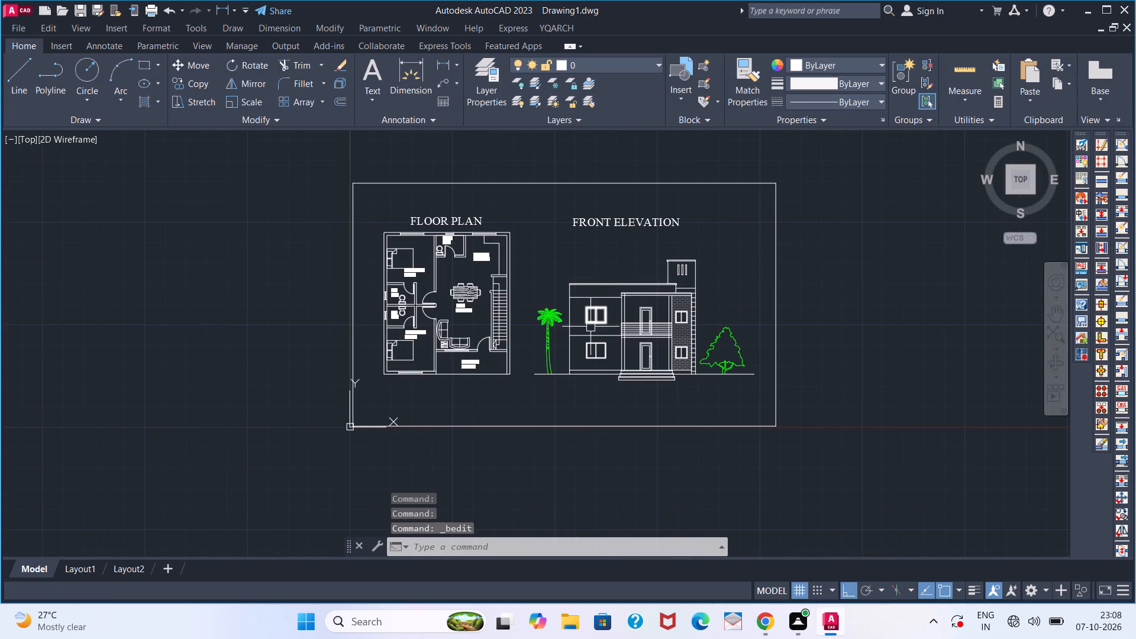
pyautogui.scroll(1, 590, 327)
pyautogui.scroll(-1, 590, 327)
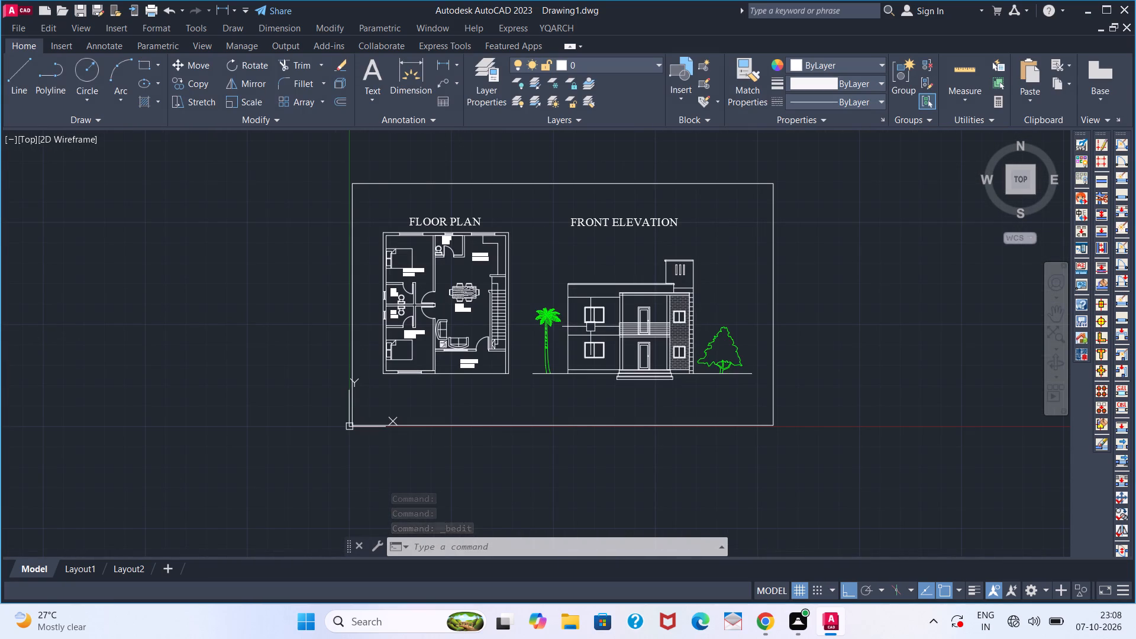
pyautogui.scroll(1, 590, 327)
pyautogui.scroll(-1, 590, 327)
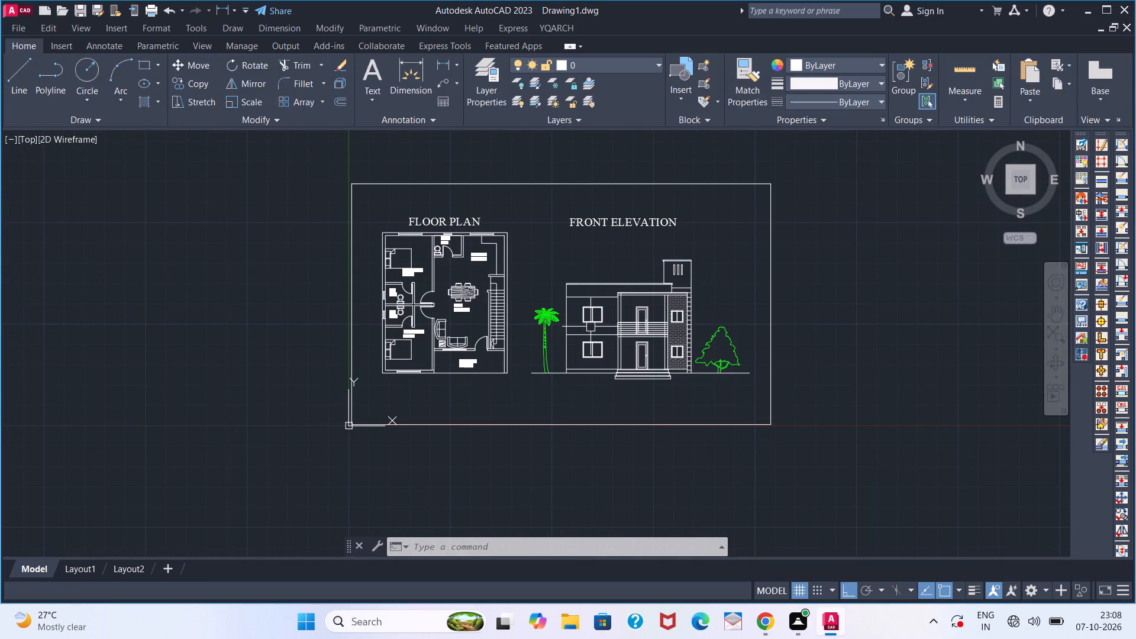
pyautogui.scroll(-1, 590, 327)
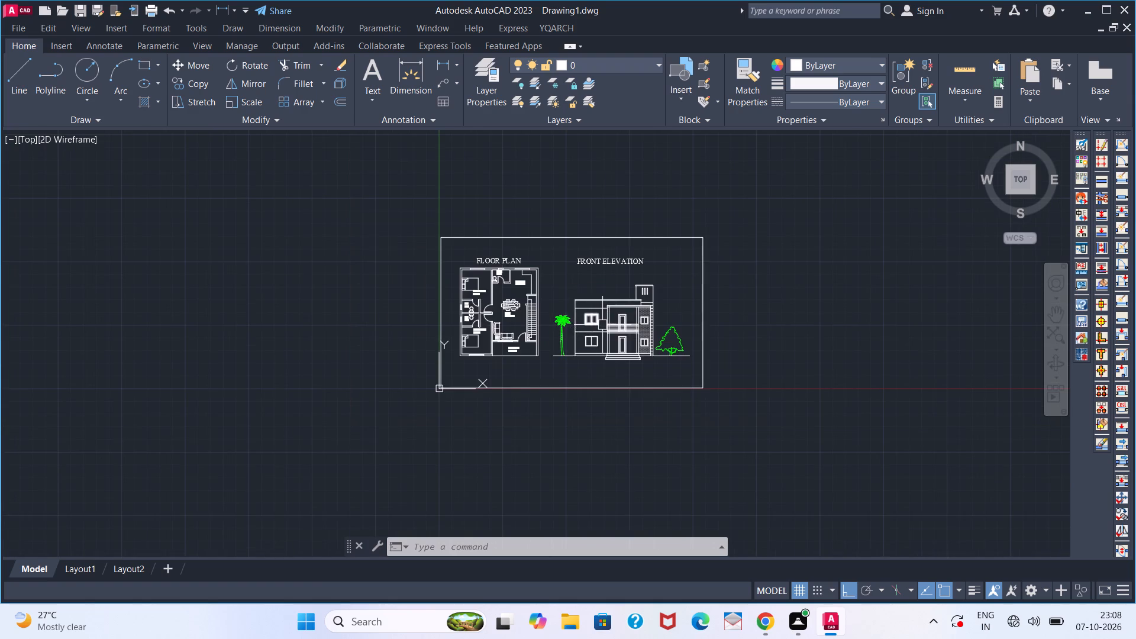
# Examine the floor plan's rooms, kitchen and staircase beside the front elevation.
pyautogui.scroll(1, 602, 325)
pyautogui.moveTo(530, 318); pyautogui.dragTo(626, 332, button='middle')
pyautogui.scroll(2, 614, 327)
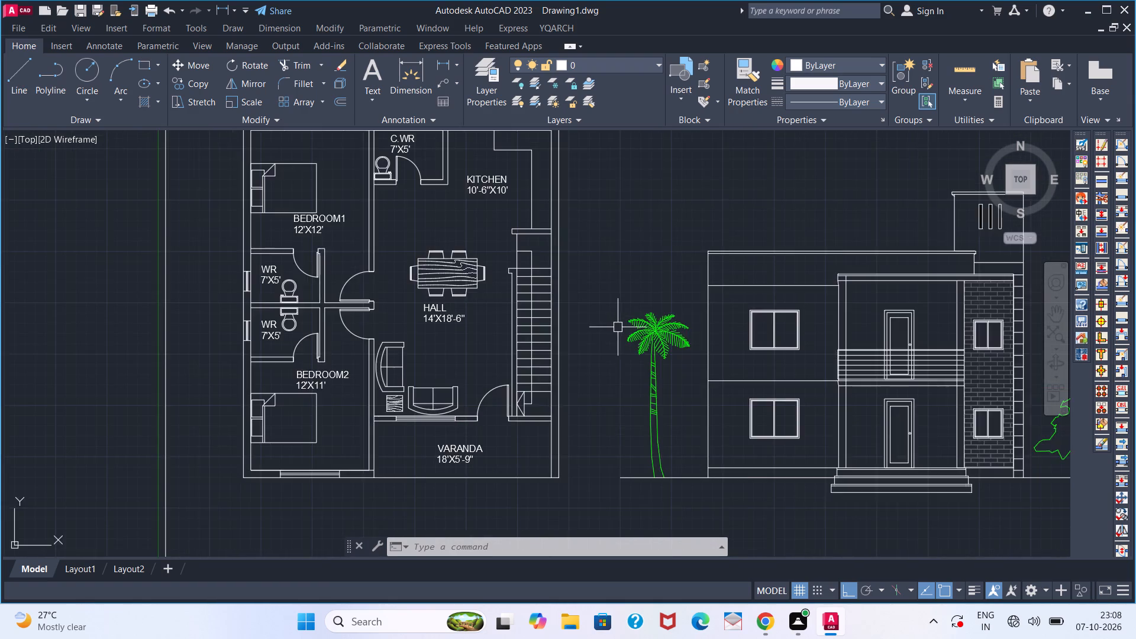
pyautogui.scroll(-1, 618, 327)
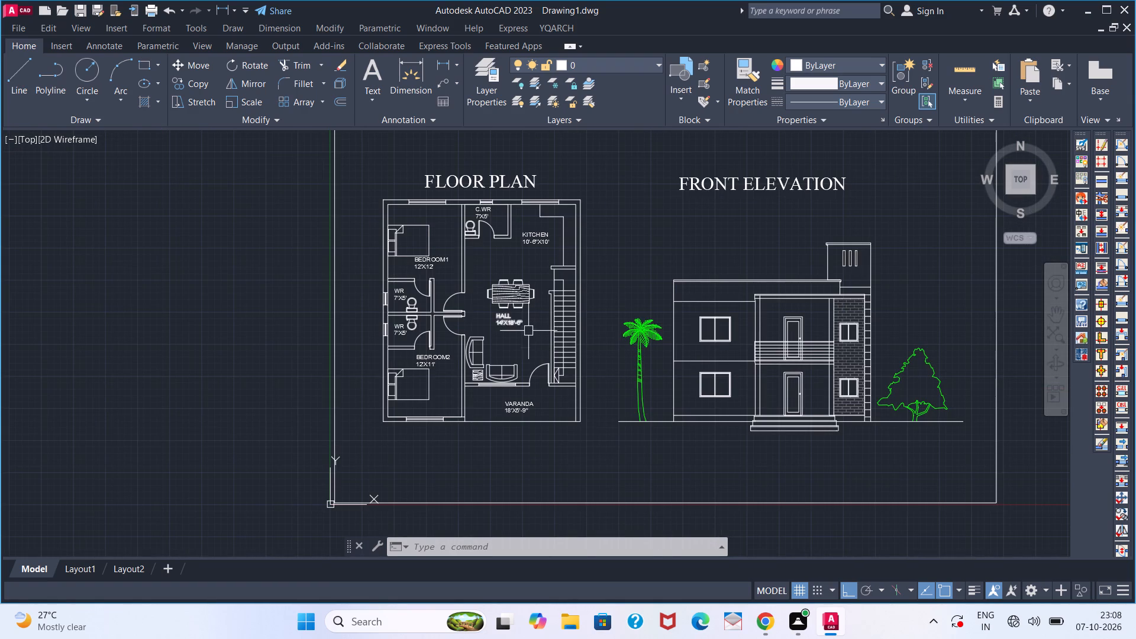
pyautogui.middleClick(569, 353)
pyautogui.middleClick(570, 355)
pyautogui.scroll(1, 565, 282)
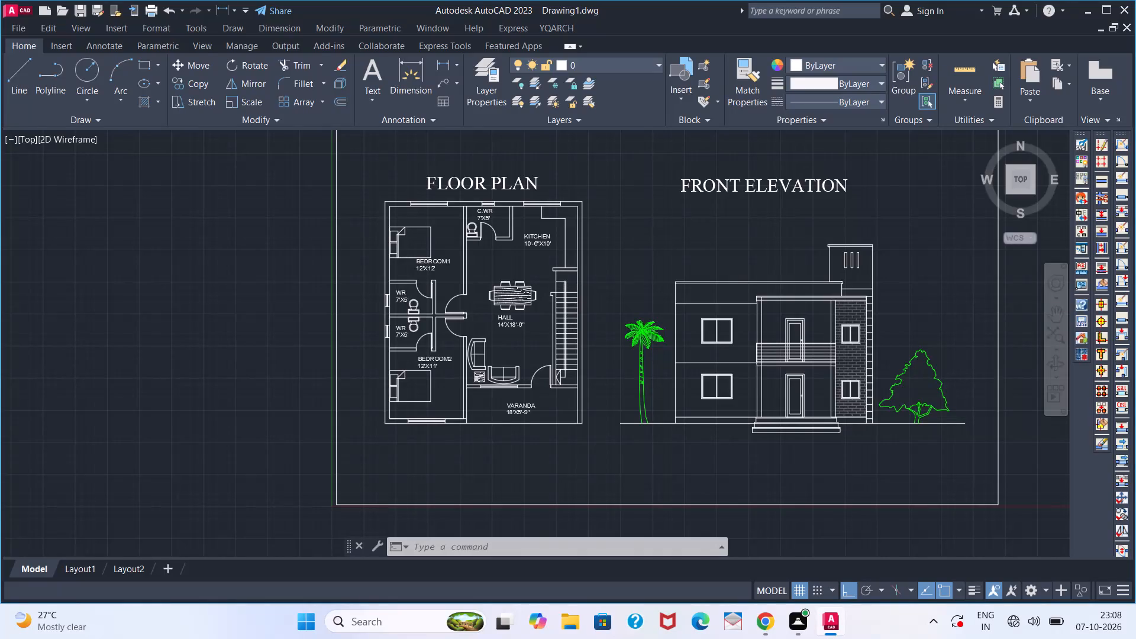
pyautogui.scroll(2, 563, 282)
pyautogui.scroll(-2, 558, 274)
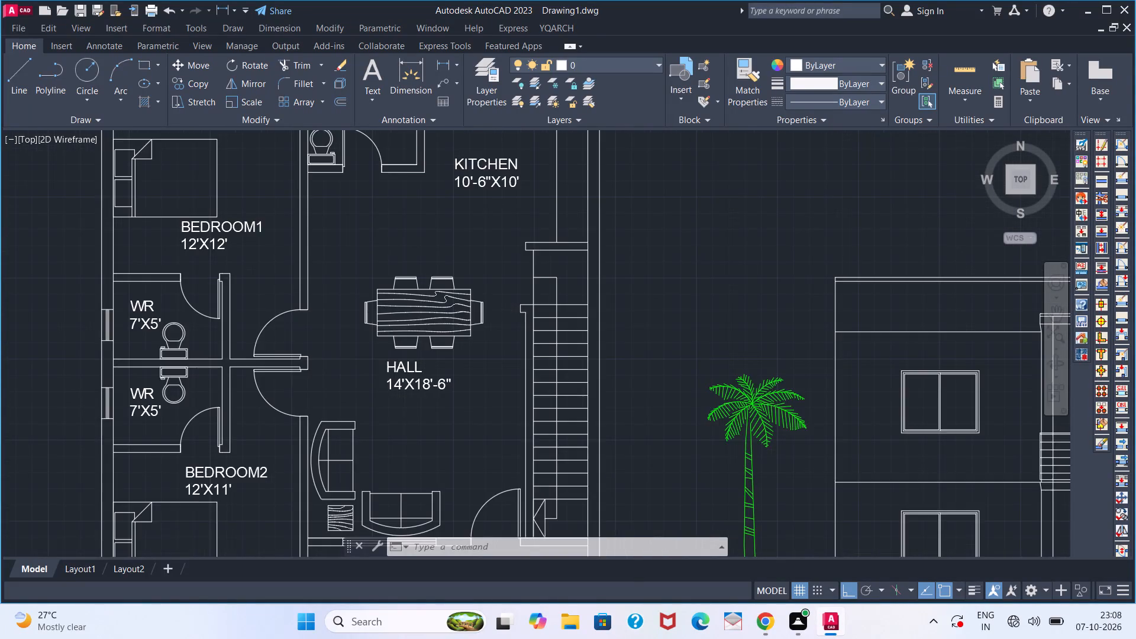
pyautogui.scroll(1, 512, 172)
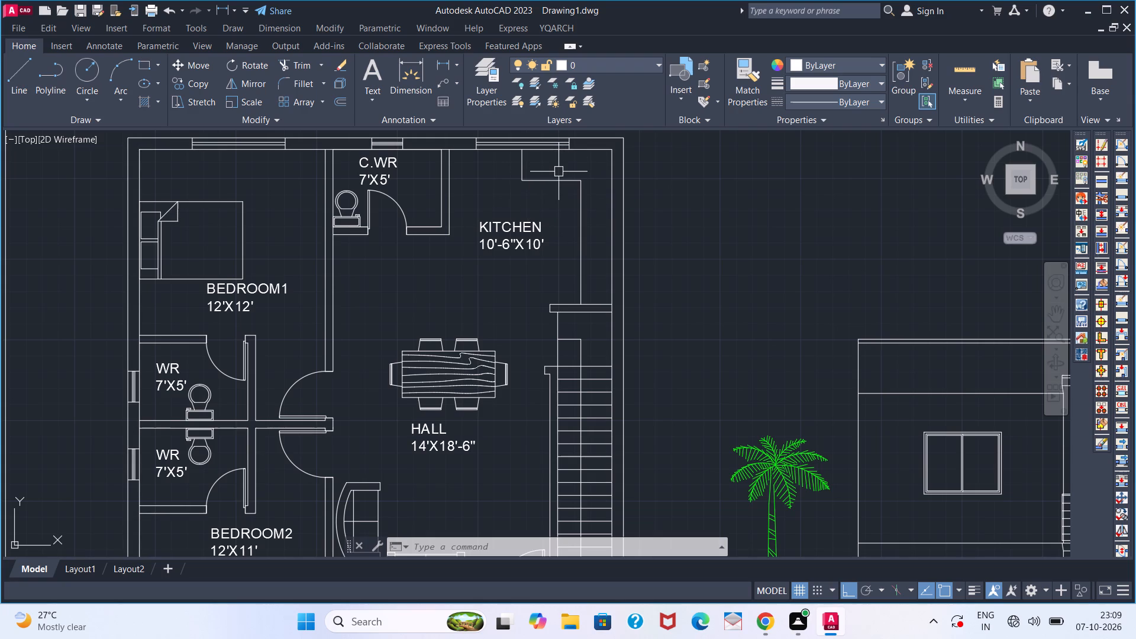
pyautogui.scroll(-2, 567, 195)
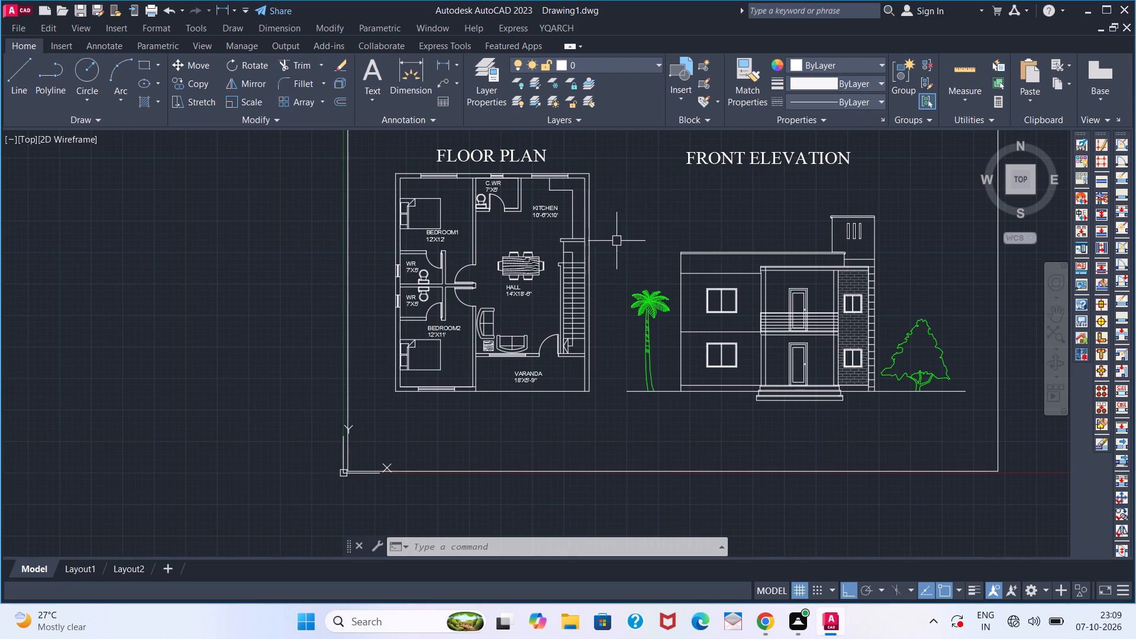
pyautogui.scroll(-1, 617, 240)
pyautogui.middleClick(634, 247)
pyautogui.moveTo(648, 250); pyautogui.dragTo(669, 252, button='middle')
pyautogui.middleClick(669, 252)
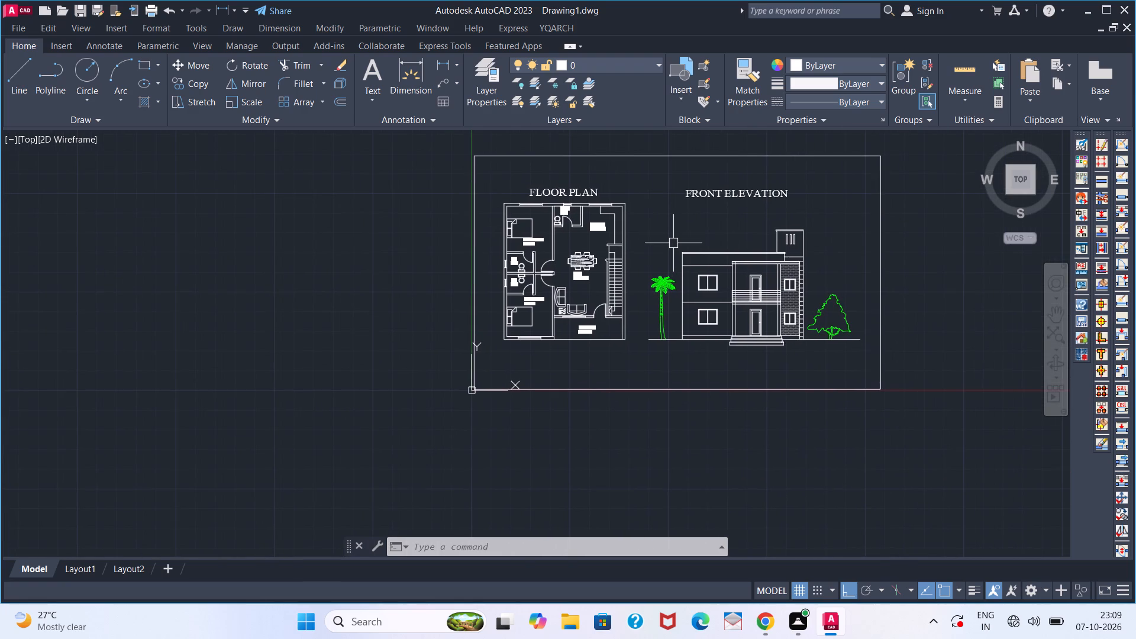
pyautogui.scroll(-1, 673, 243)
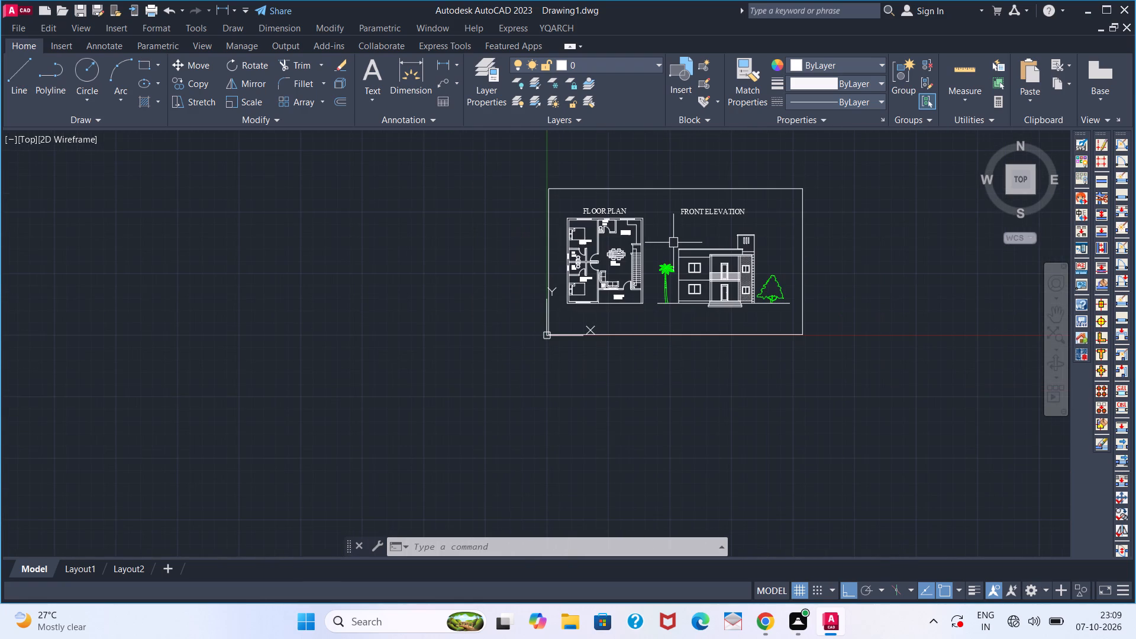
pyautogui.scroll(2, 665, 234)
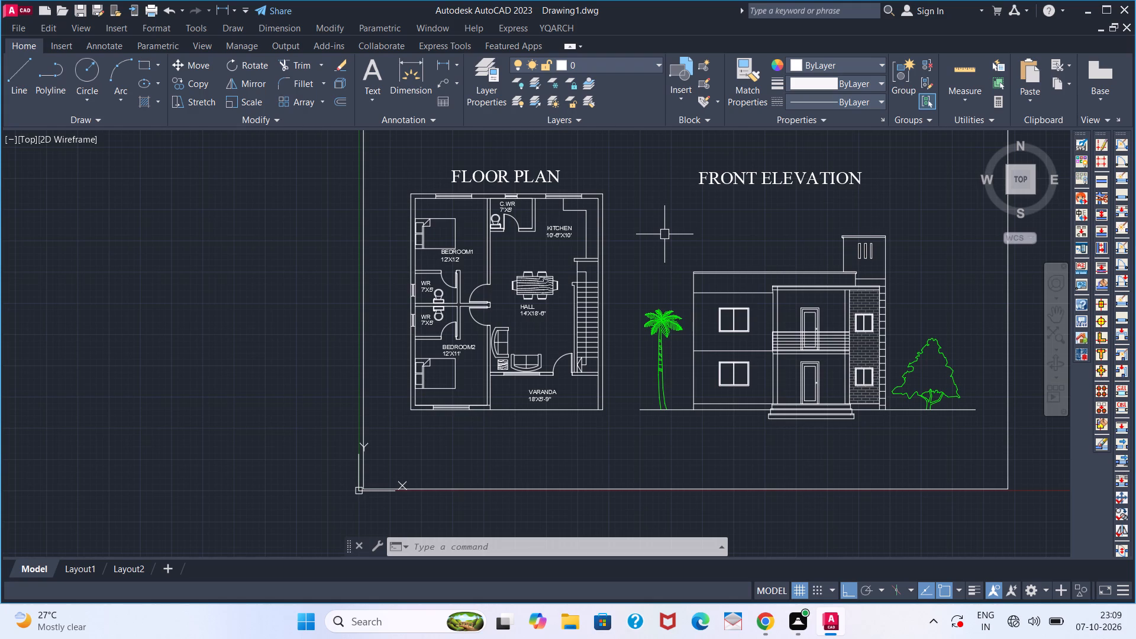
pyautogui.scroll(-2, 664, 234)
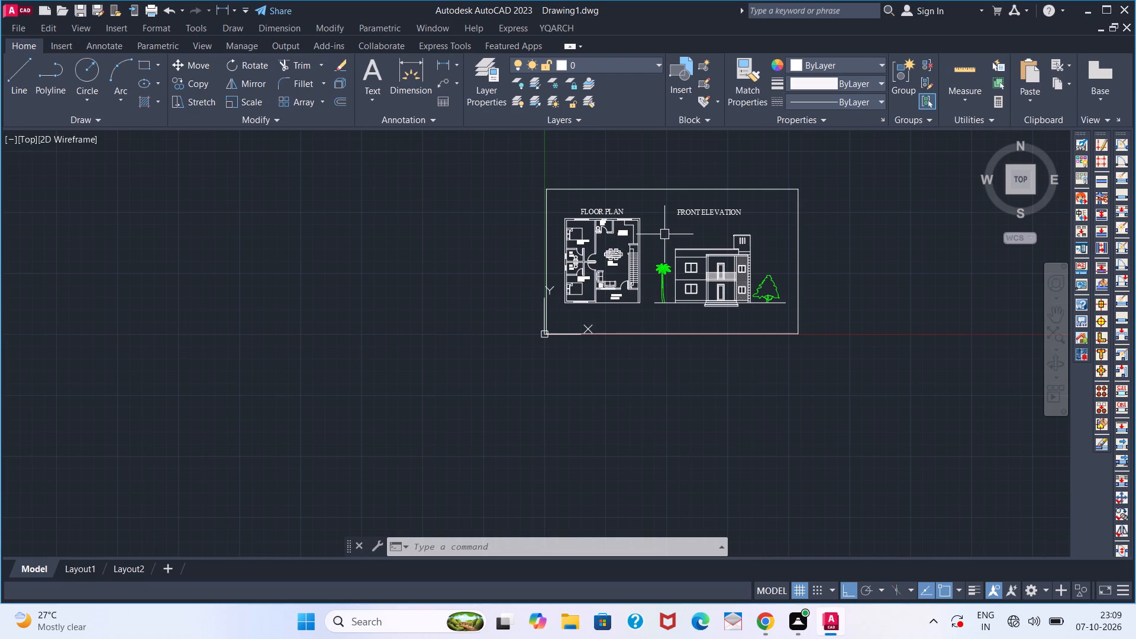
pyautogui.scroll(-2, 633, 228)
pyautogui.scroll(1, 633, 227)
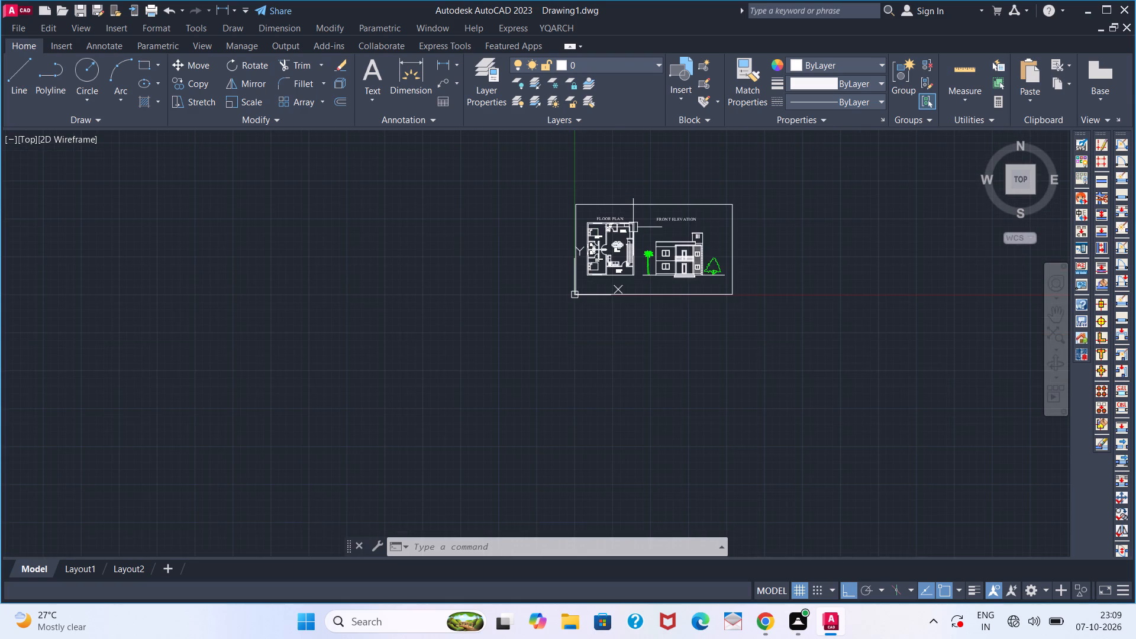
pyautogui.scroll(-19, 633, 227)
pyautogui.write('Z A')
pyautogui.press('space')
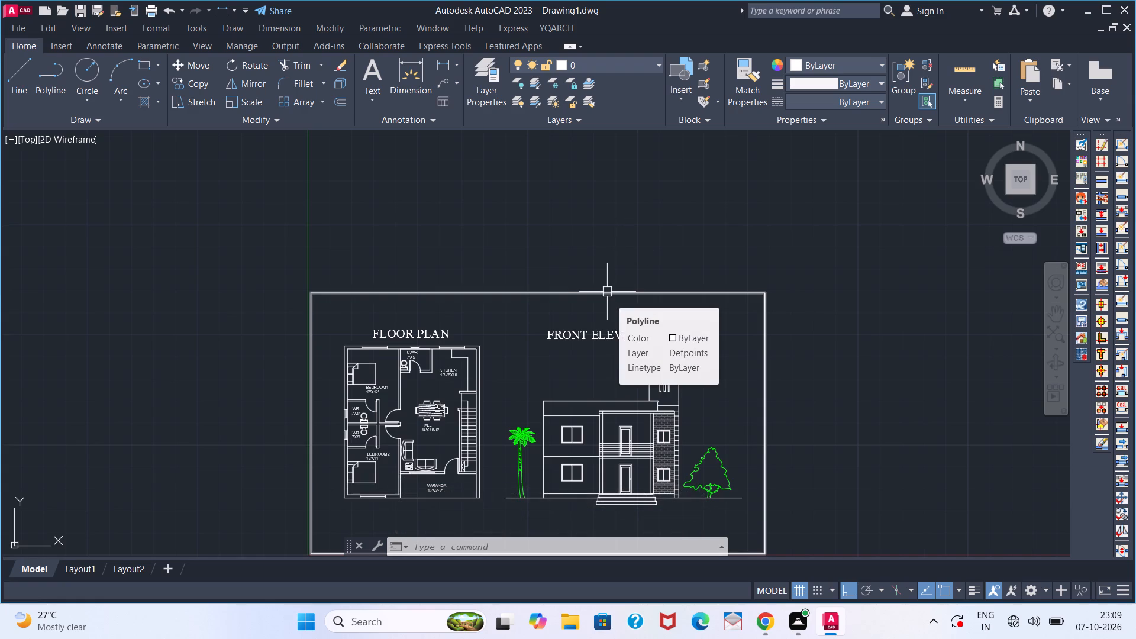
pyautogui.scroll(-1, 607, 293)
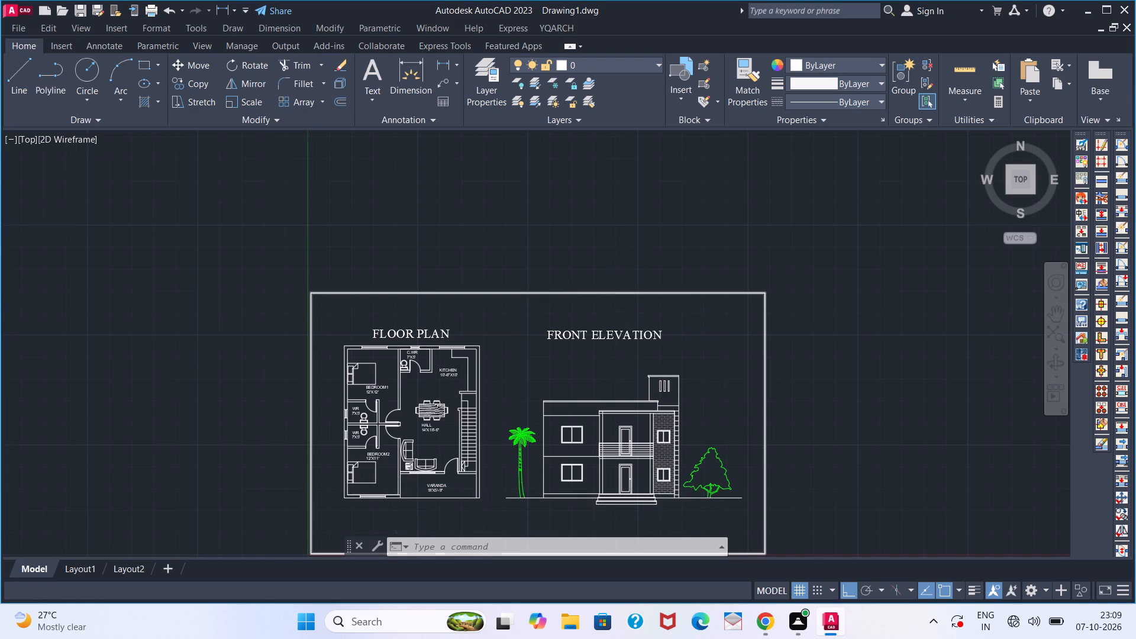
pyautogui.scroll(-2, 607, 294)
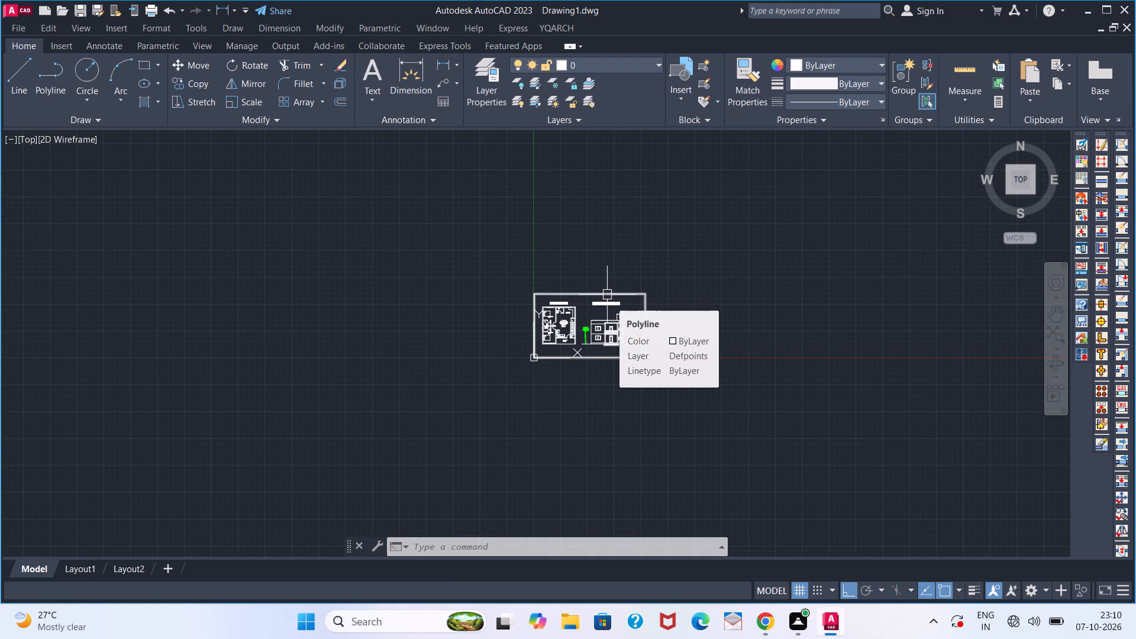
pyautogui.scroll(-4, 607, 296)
# Examine the framed sheet, checking the FLOOR PLAN and FRONT ELEVATION titles above the two drawings.
pyautogui.scroll(3, 607, 296)
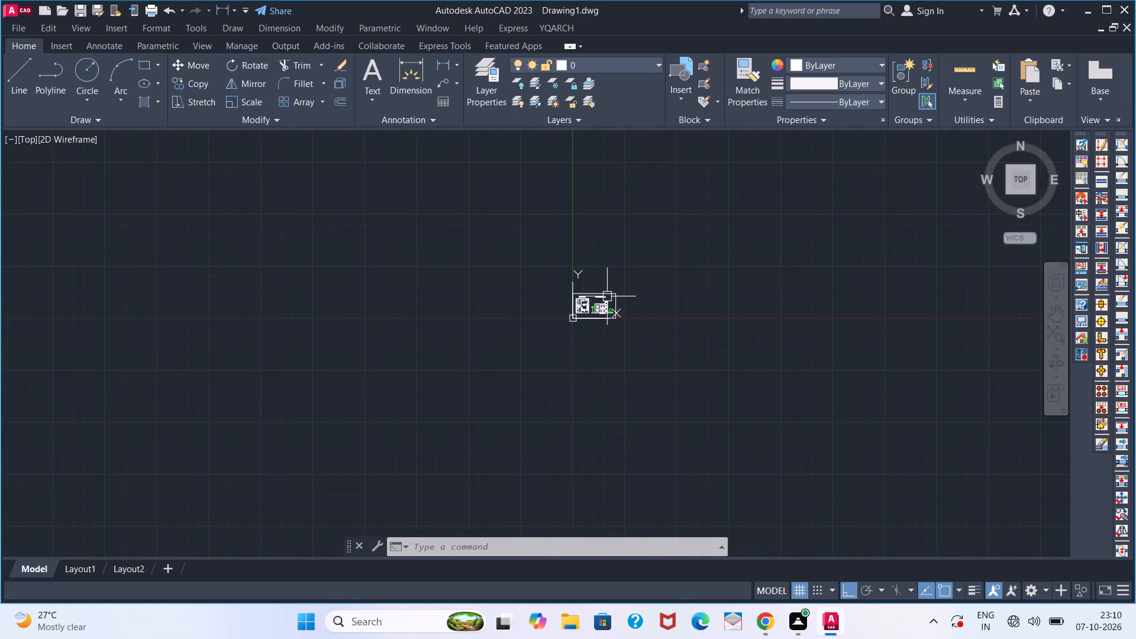
pyautogui.scroll(7, 607, 296)
pyautogui.scroll(-2, 570, 312)
pyautogui.moveTo(585, 314); pyautogui.dragTo(798, 251, button='middle')
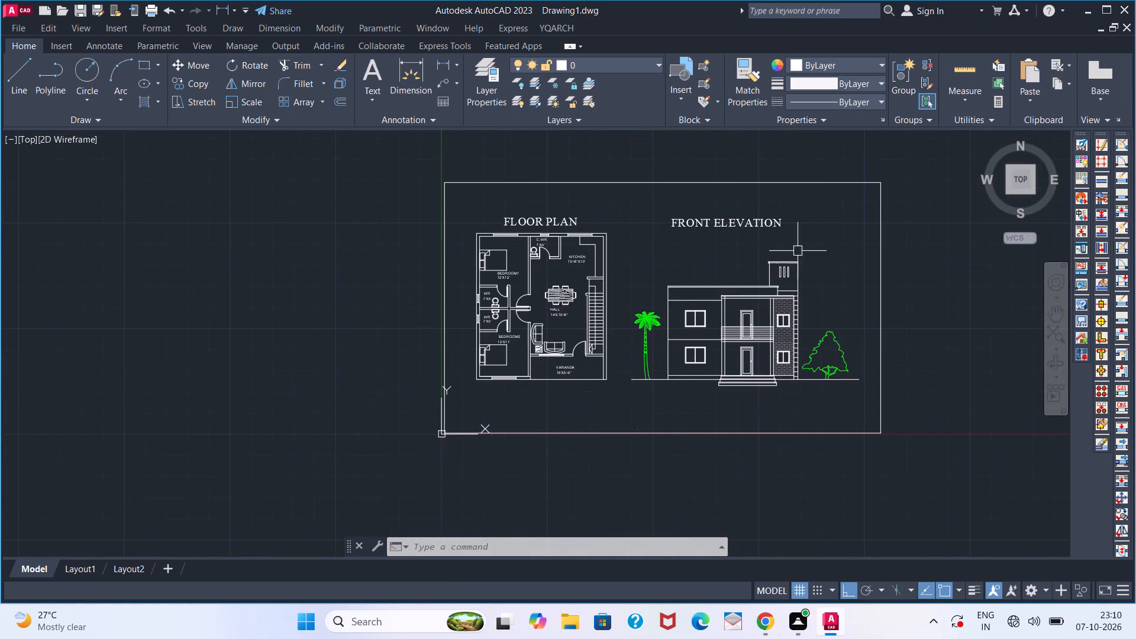
pyautogui.click(561, 219)
pyautogui.click(734, 215)
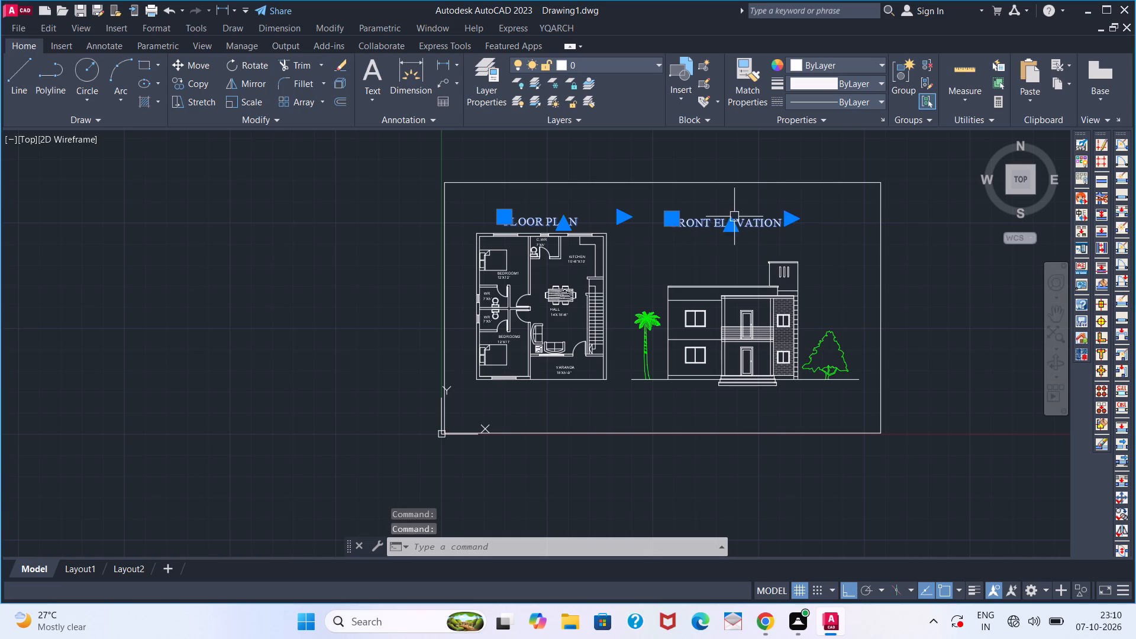
pyautogui.press('Escape')
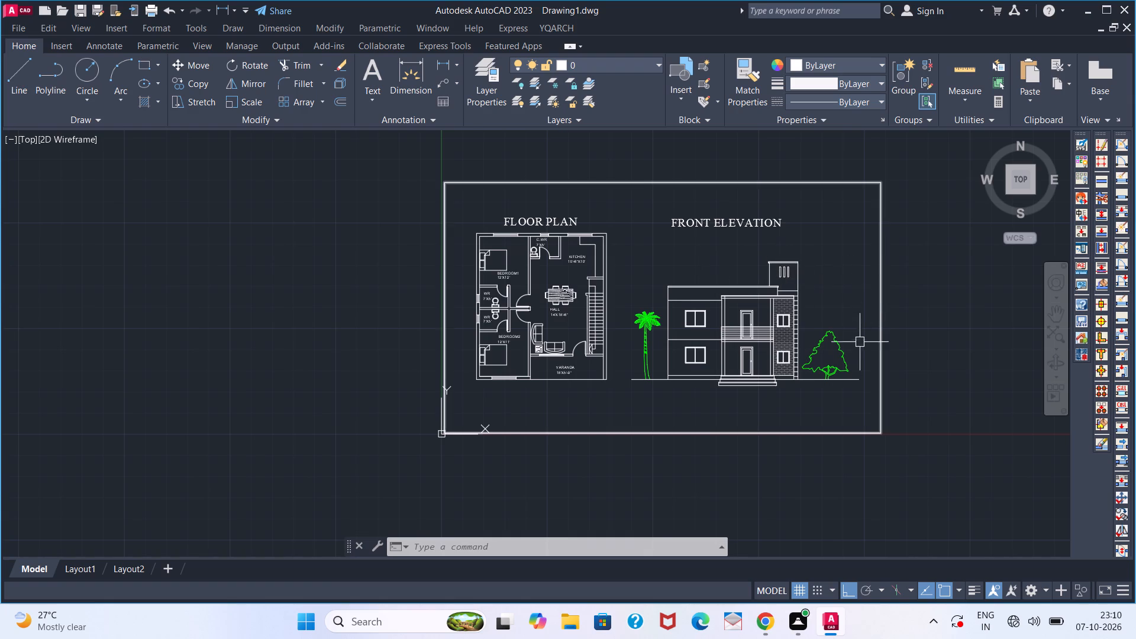
# Examine the floor plan's rooms and title up close and in relation to the palm tree and front elevation.
pyautogui.scroll(2, 859, 348)
pyautogui.scroll(-2, 790, 305)
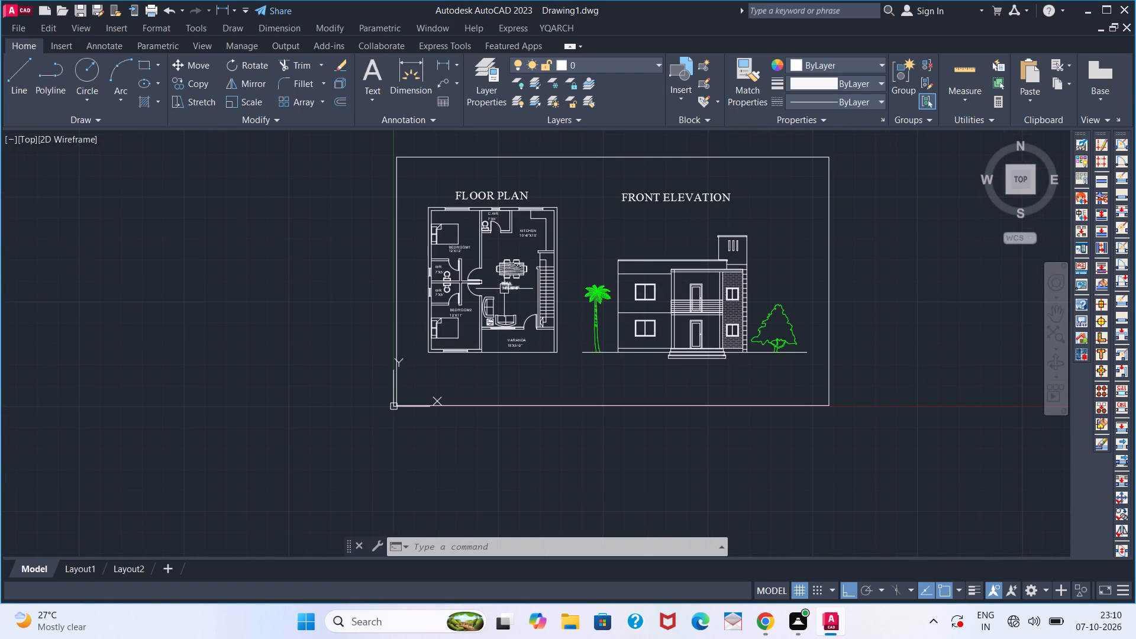
pyautogui.scroll(2, 595, 309)
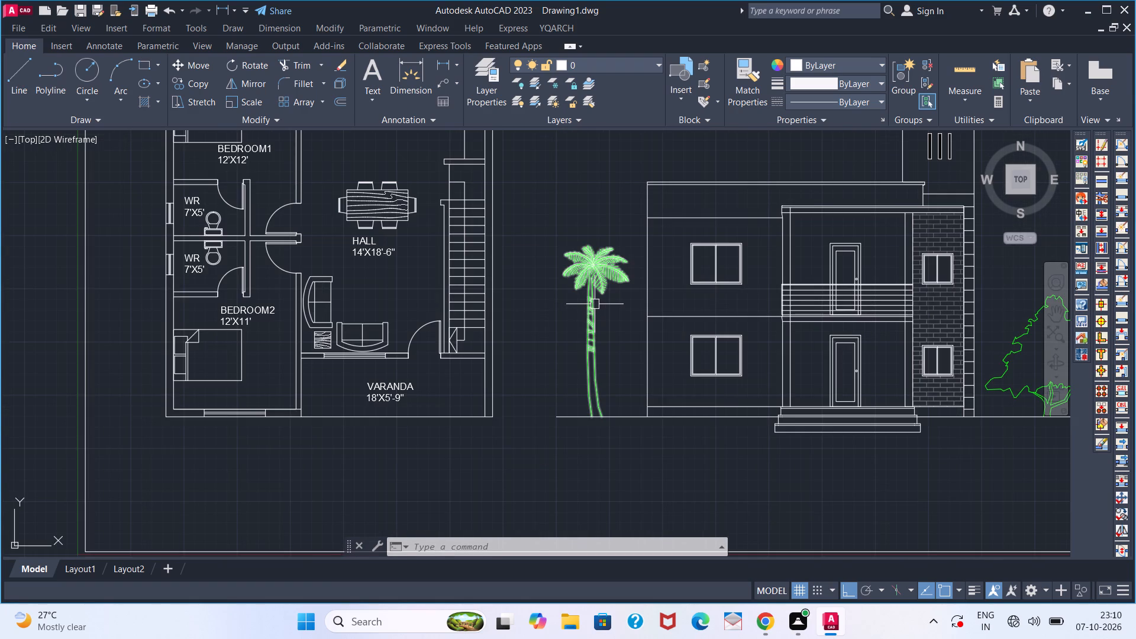
pyautogui.scroll(-3, 595, 304)
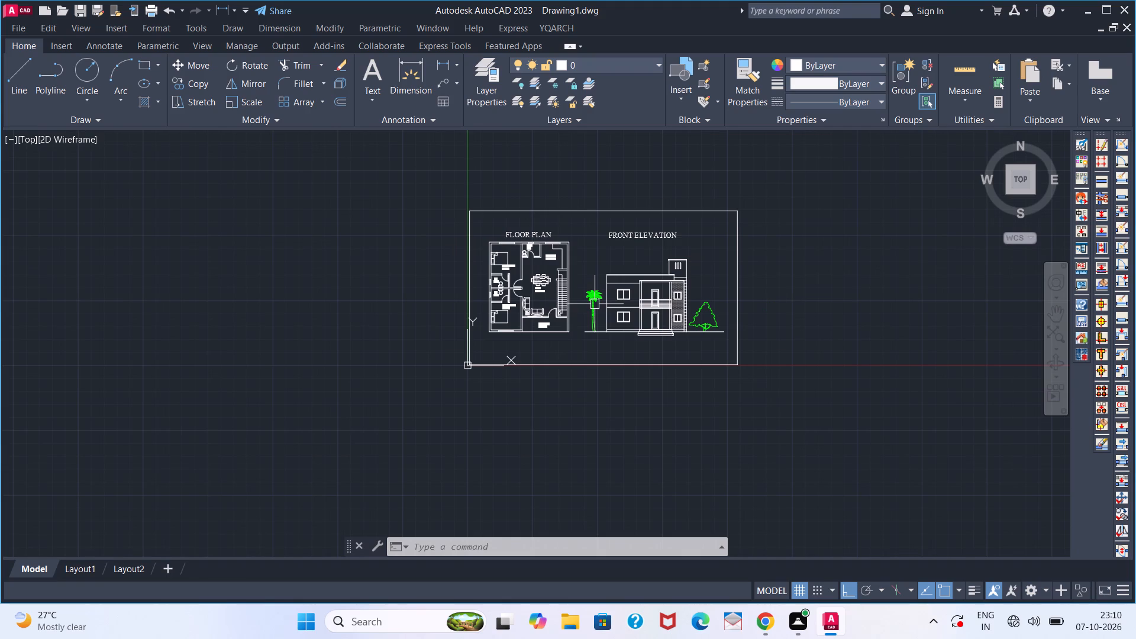
pyautogui.scroll(-1, 593, 296)
pyautogui.moveTo(625, 266); pyautogui.dragTo(634, 262, button='middle')
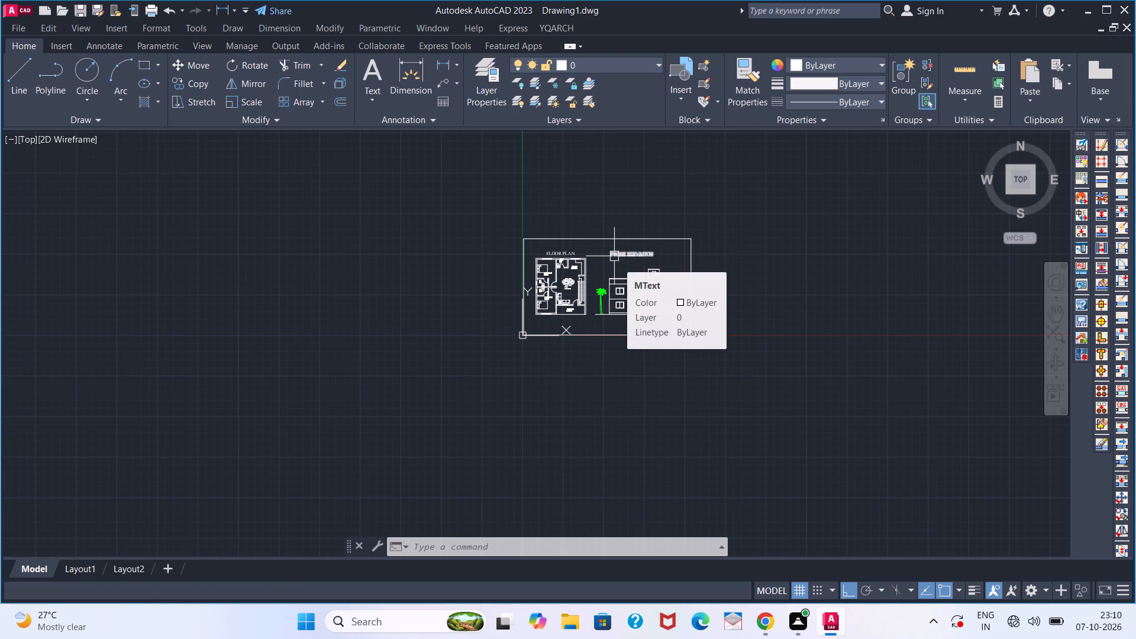
pyautogui.scroll(2, 608, 251)
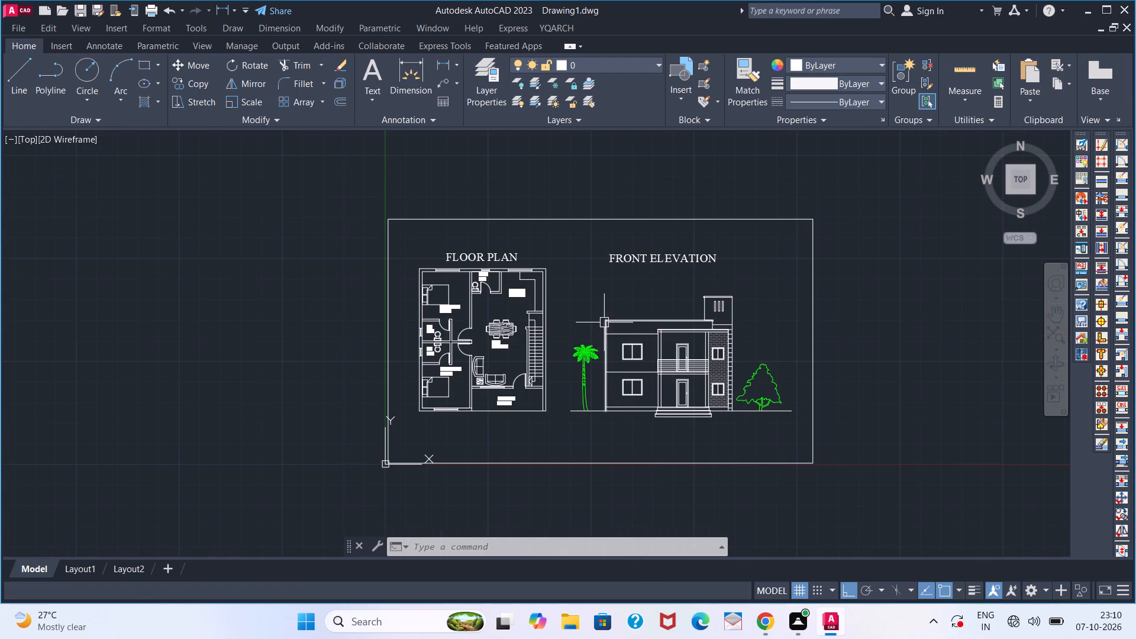
pyautogui.scroll(2, 464, 286)
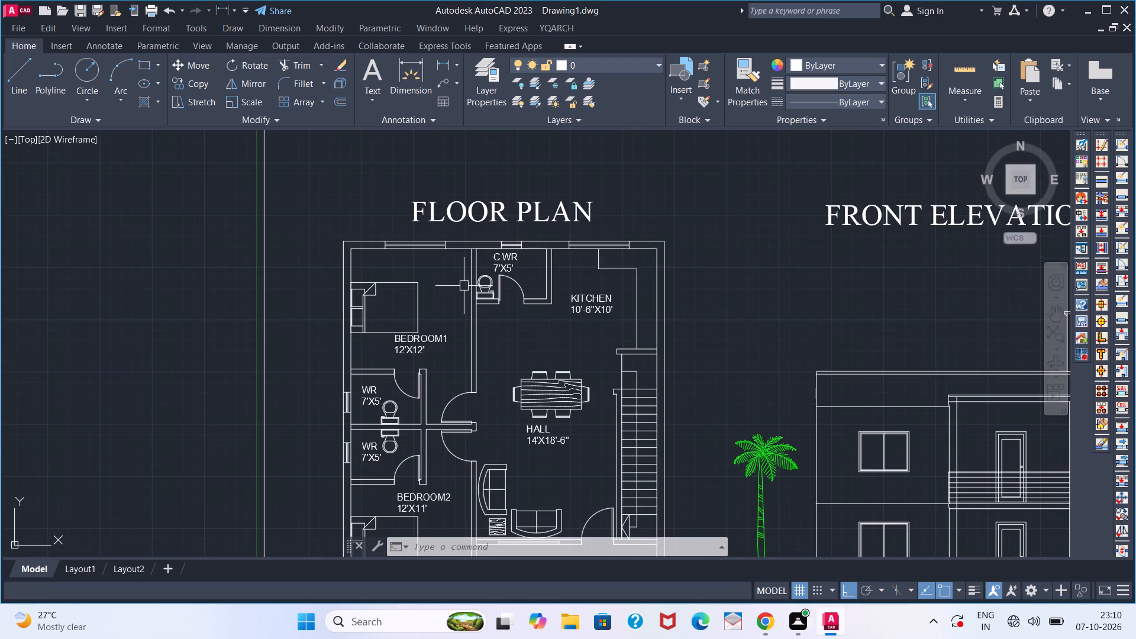
pyautogui.scroll(-1, 464, 287)
pyautogui.moveTo(496, 270); pyautogui.dragTo(499, 264, button='middle')
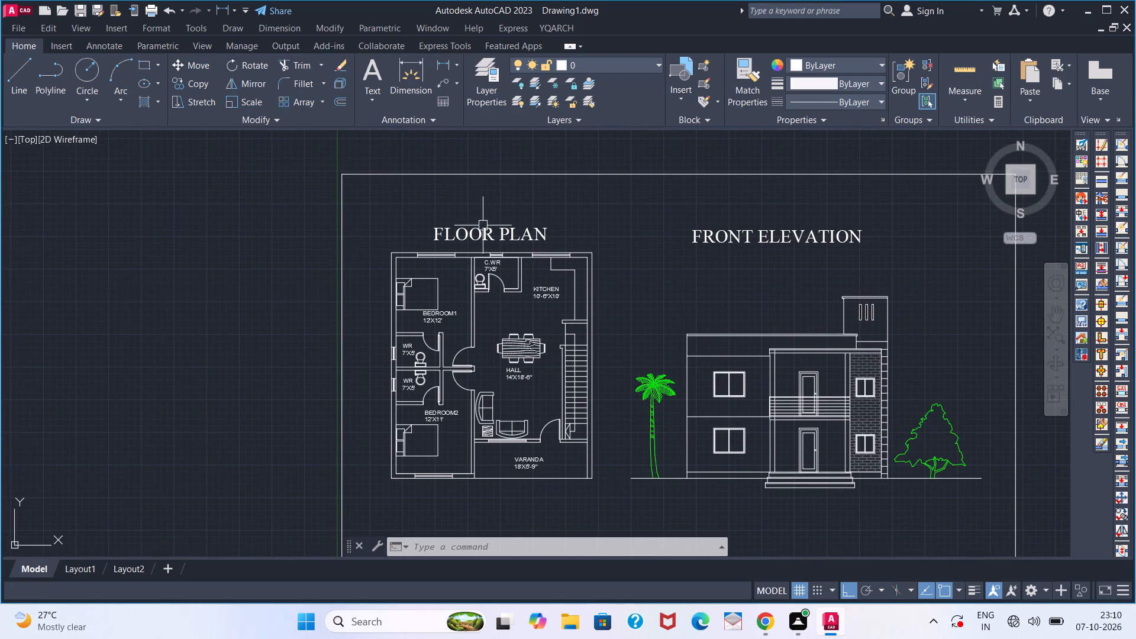
pyautogui.moveTo(495, 302); pyautogui.dragTo(501, 271, button='middle')
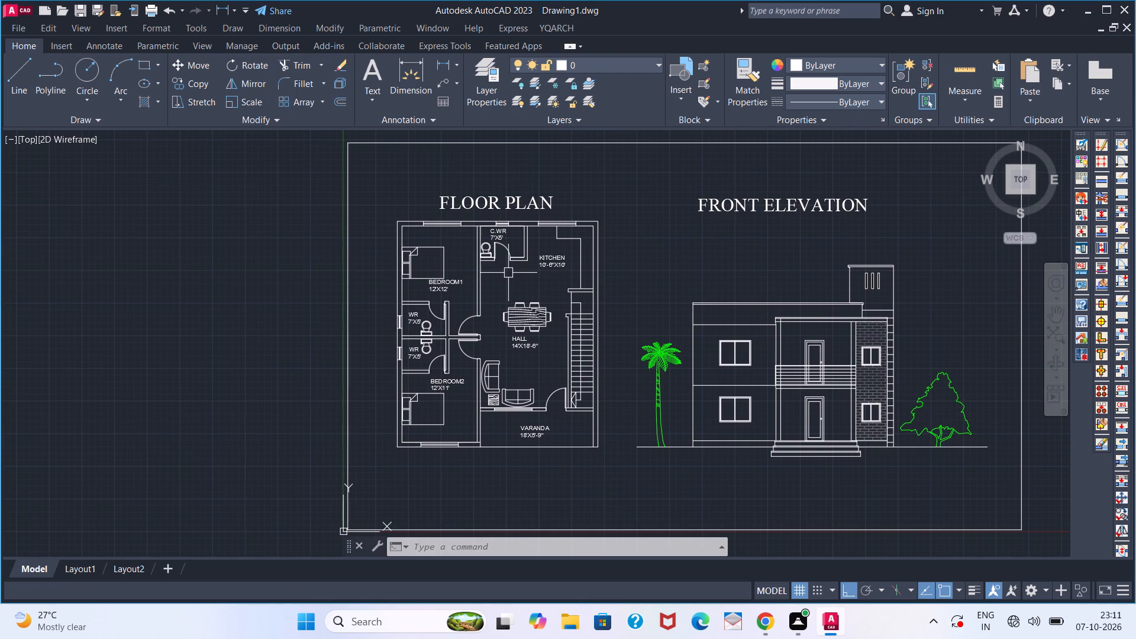
# Examine the full framed layout and the hall, staircase, palm tree and front elevation's windows and doors up close.
pyautogui.scroll(-1, 508, 273)
pyautogui.scroll(1, 508, 273)
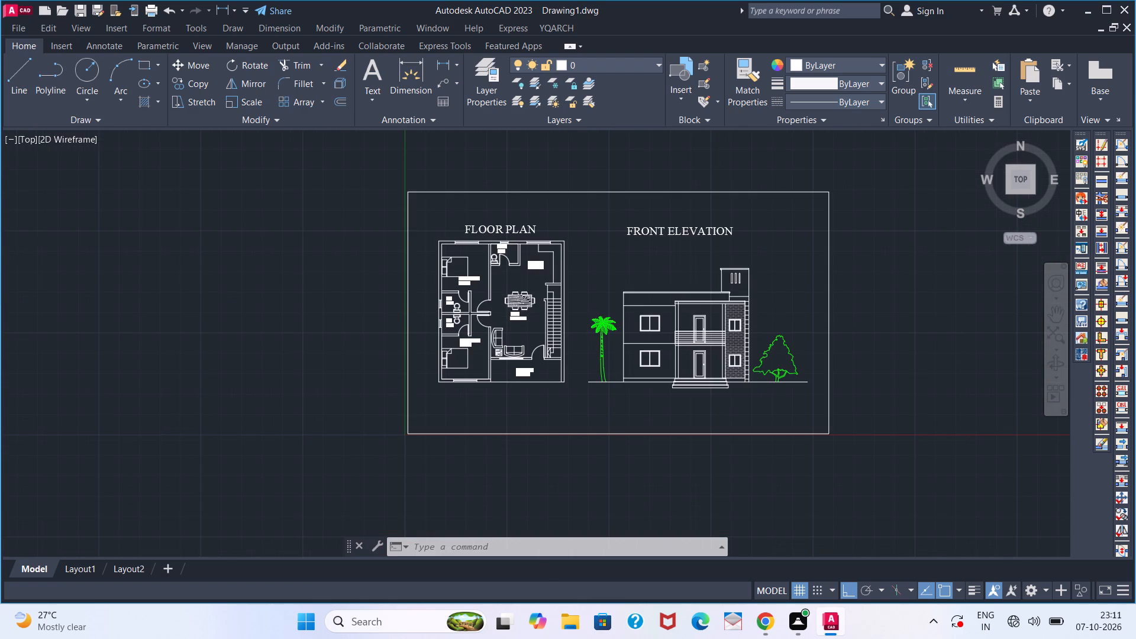
pyautogui.scroll(-1, 508, 273)
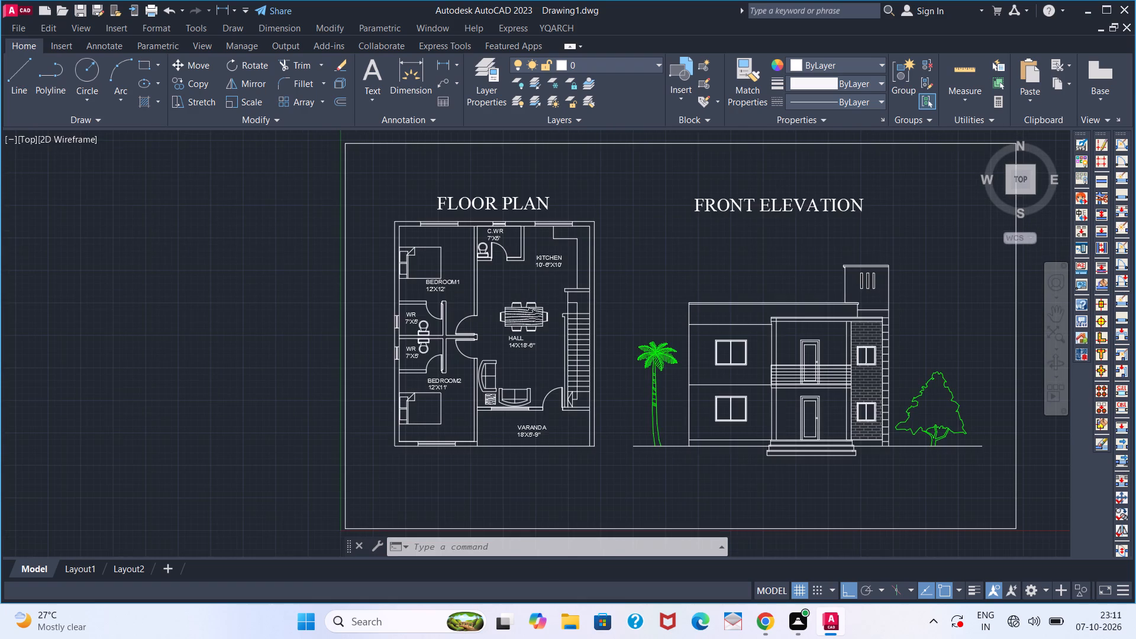
pyautogui.scroll(1, 508, 273)
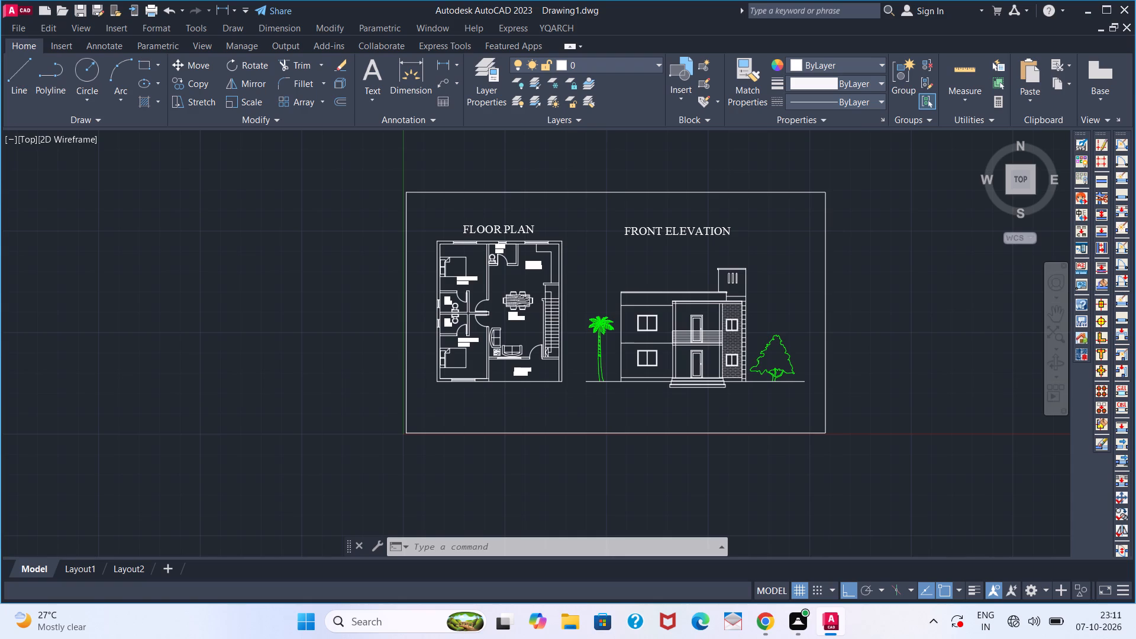
pyautogui.scroll(-1, 508, 273)
pyautogui.scroll(1, 508, 273)
pyautogui.scroll(-1, 508, 273)
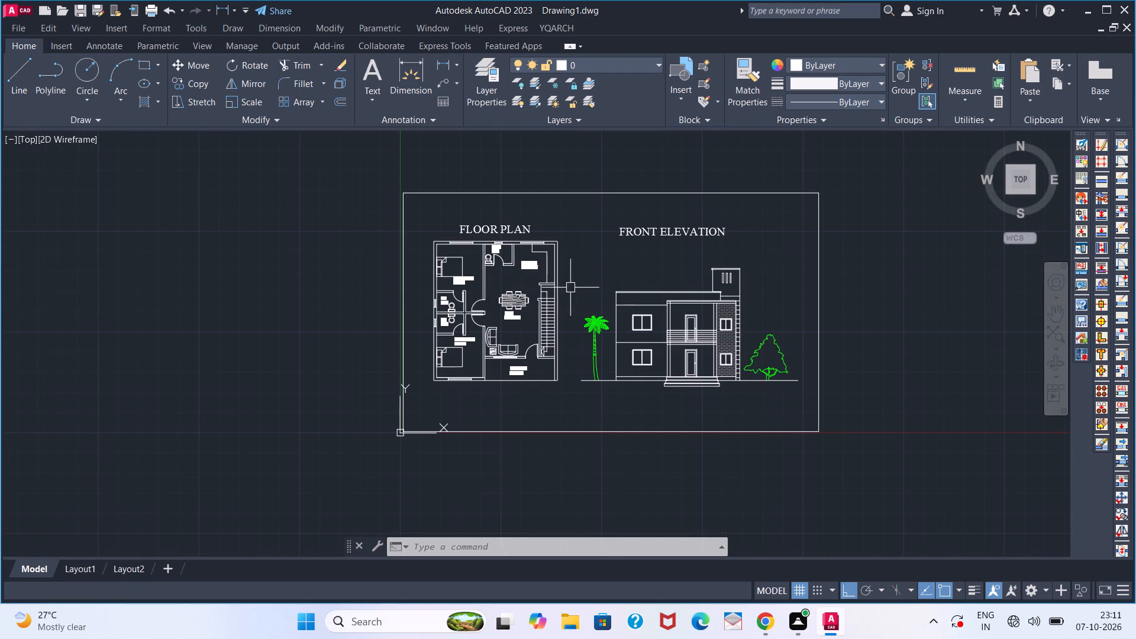
pyautogui.scroll(3, 639, 327)
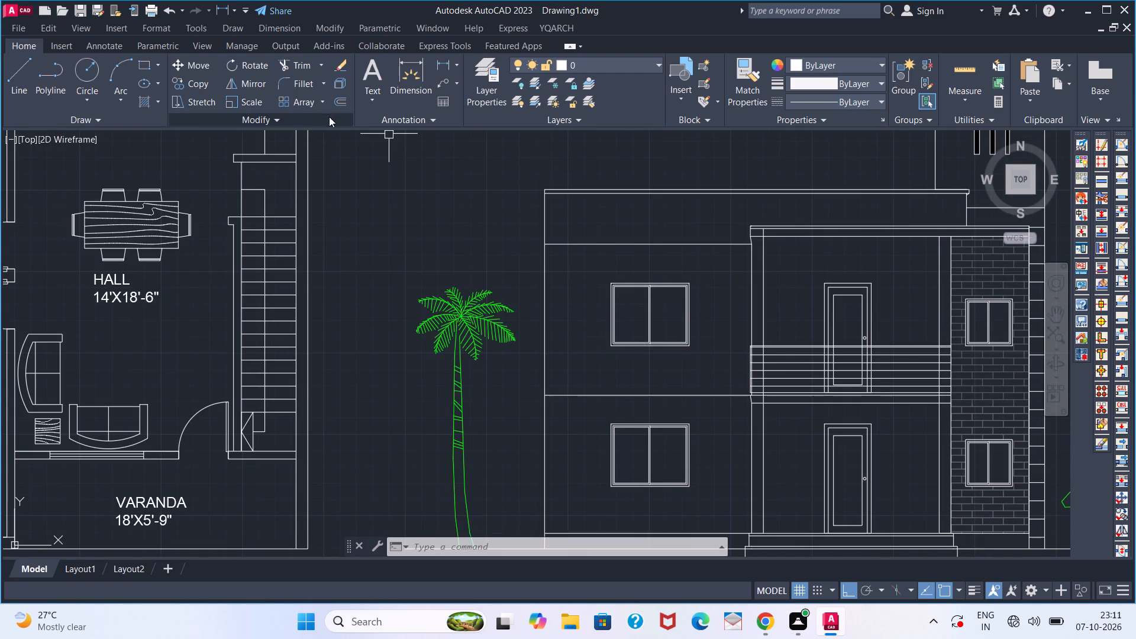
pyautogui.scroll(-2, 640, 320)
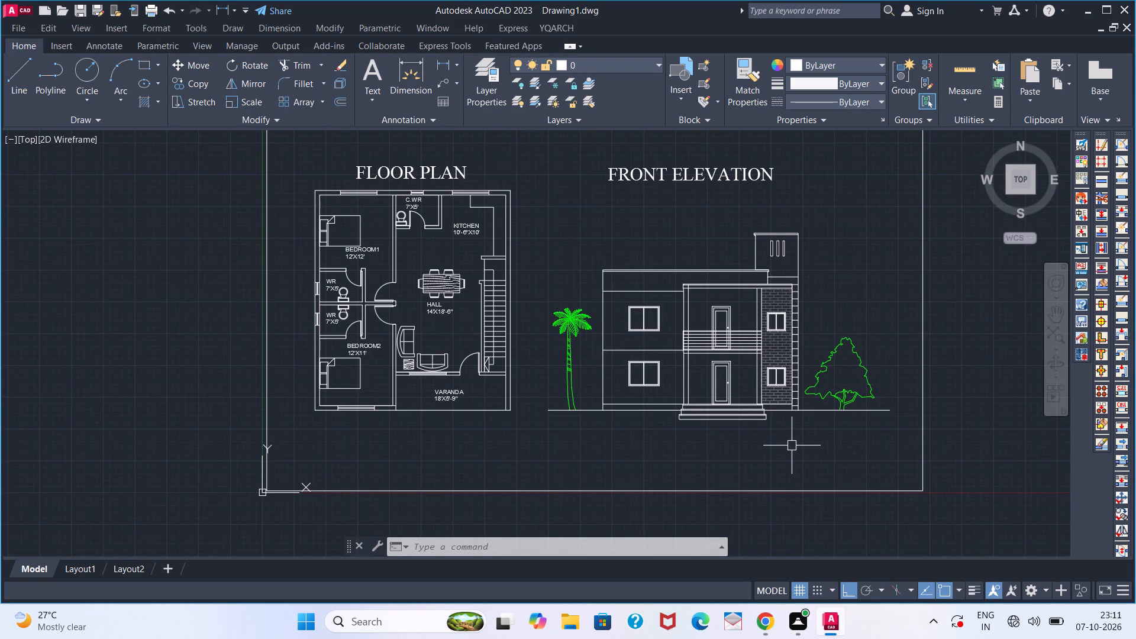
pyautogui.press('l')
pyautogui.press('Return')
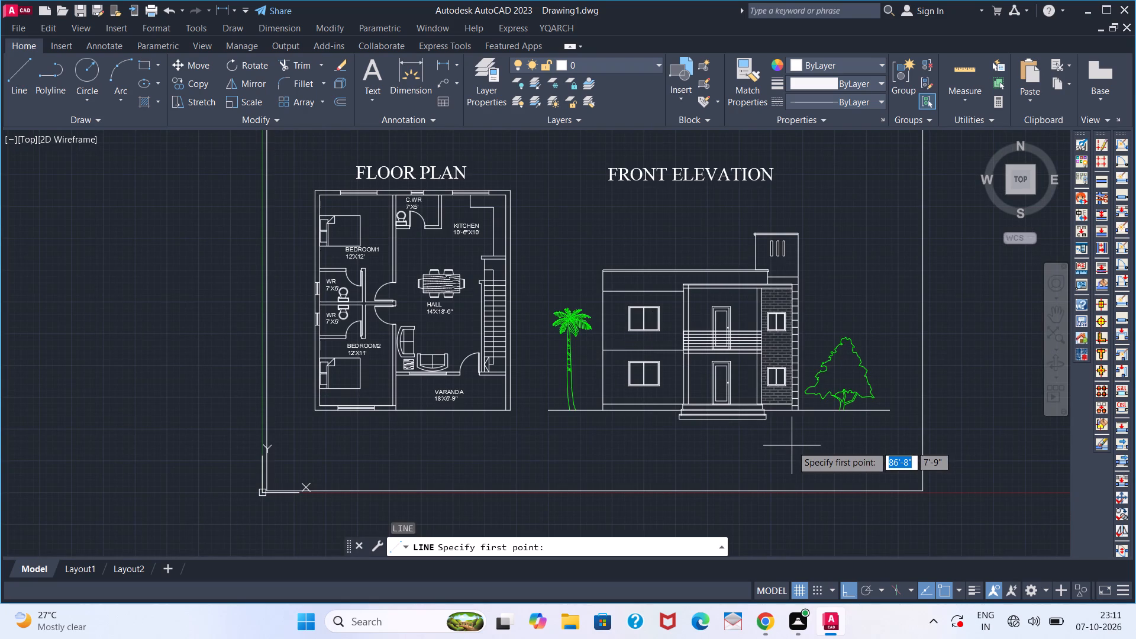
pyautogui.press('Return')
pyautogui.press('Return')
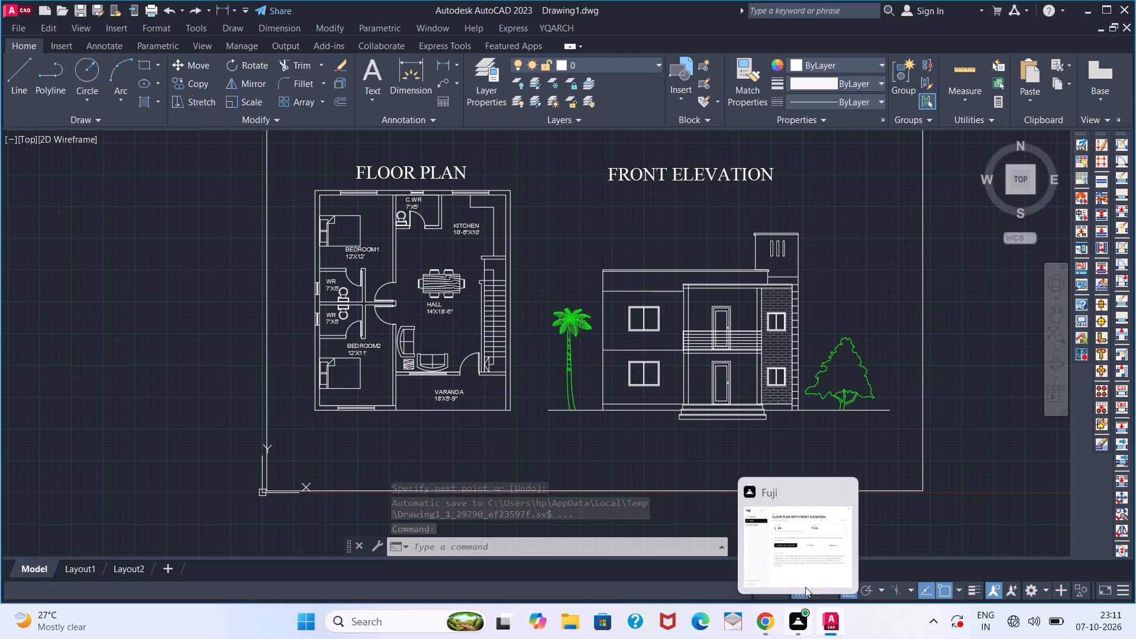
# Examine how the floor plan, front elevation, trees and titles sit within the rectangular frame.
pyautogui.scroll(-2, 601, 201)
pyautogui.scroll(2, 624, 238)
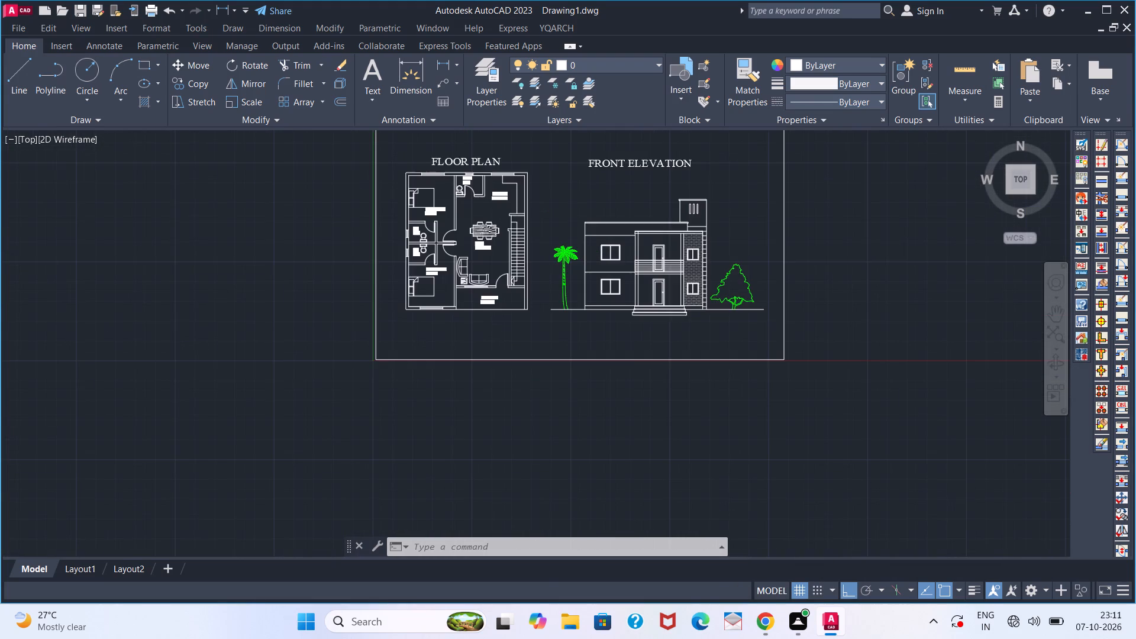
pyautogui.scroll(-1, 624, 238)
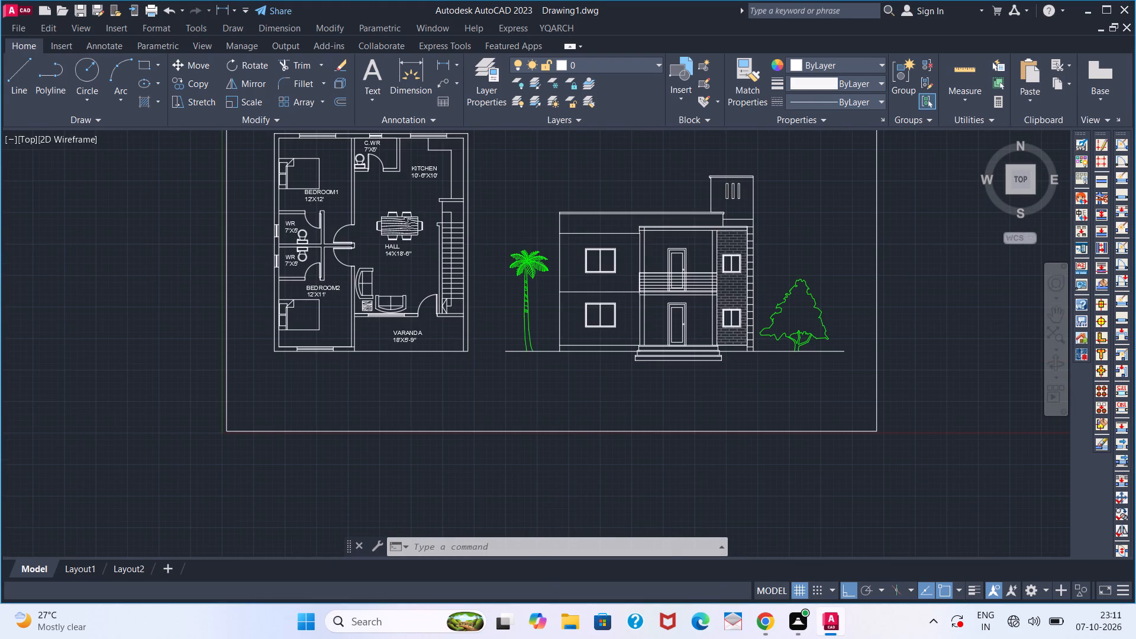
pyautogui.scroll(2, 624, 238)
pyautogui.scroll(-3, 624, 238)
pyautogui.moveTo(664, 291); pyautogui.dragTo(668, 299, button='middle')
pyautogui.moveTo(682, 319); pyautogui.dragTo(750, 362, button='middle')
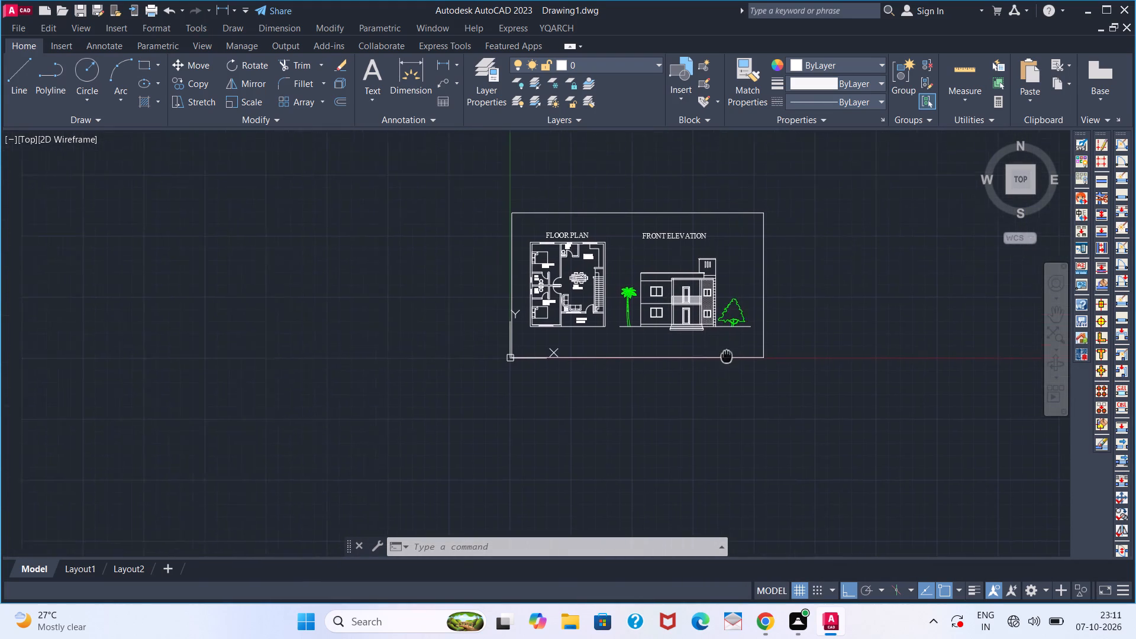
pyautogui.moveTo(750, 362); pyautogui.dragTo(782, 364, button='middle')
pyautogui.scroll(1, 654, 297)
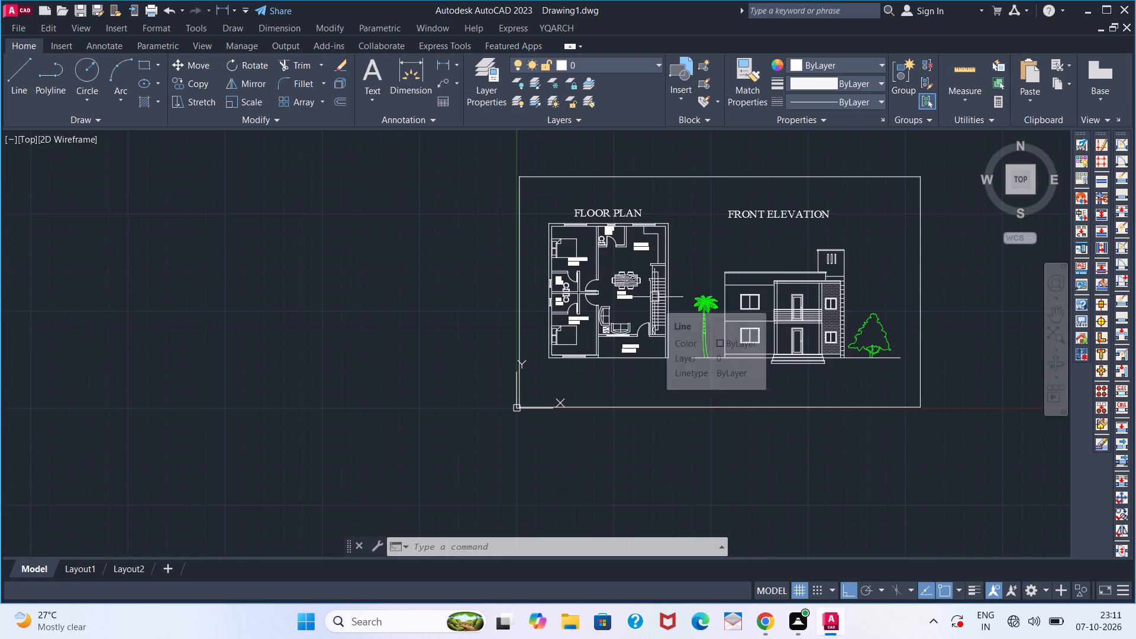
pyautogui.scroll(1, 654, 297)
pyautogui.scroll(-1, 656, 289)
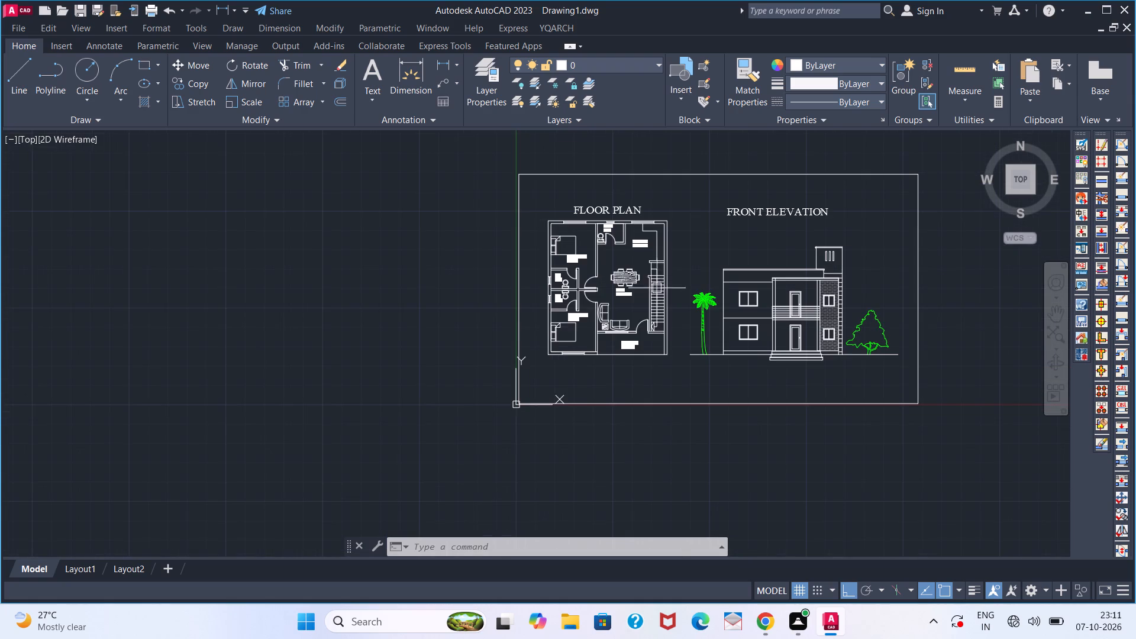
pyautogui.moveTo(659, 279); pyautogui.dragTo(618, 288, button='middle')
pyautogui.scroll(1, 615, 284)
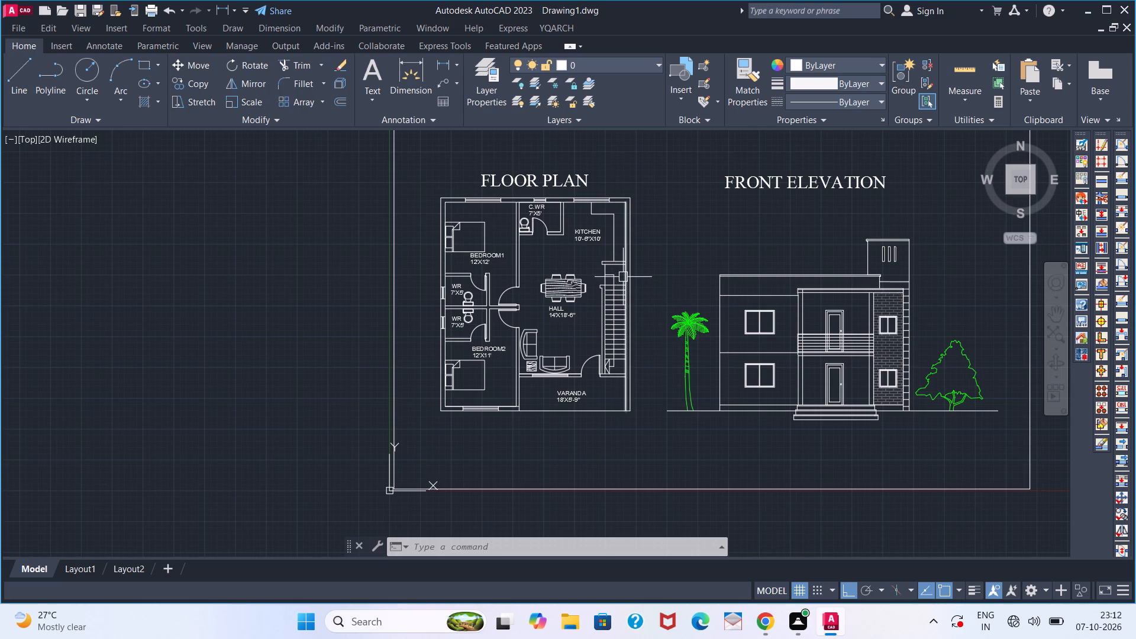
pyautogui.scroll(1, 623, 277)
pyautogui.scroll(-1, 626, 275)
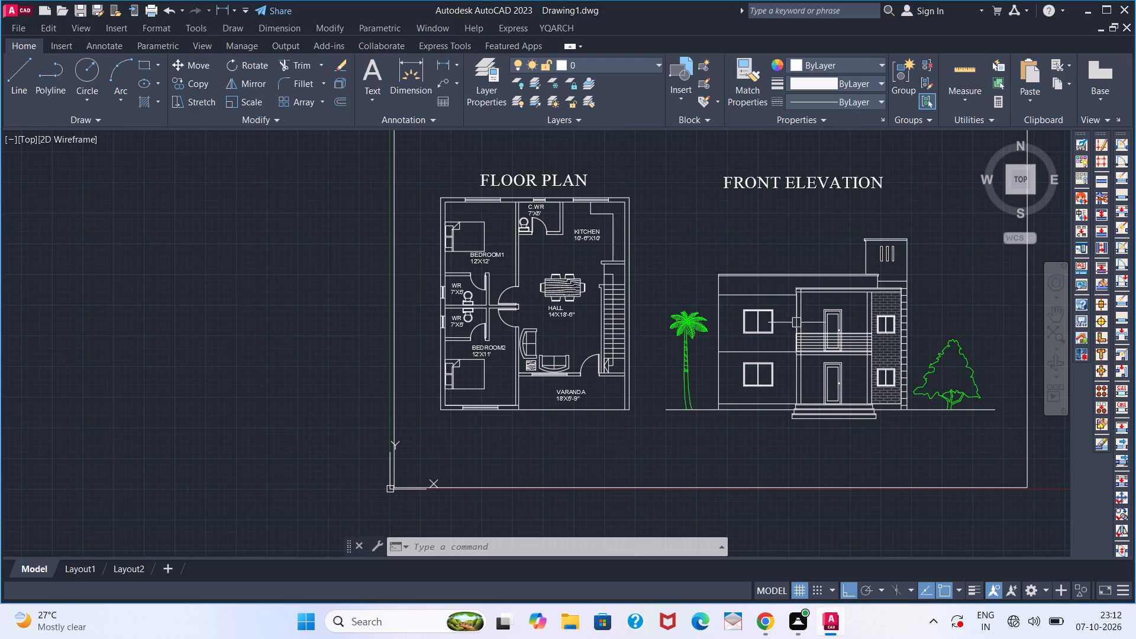
pyautogui.moveTo(769, 319); pyautogui.dragTo(675, 372, button='middle')
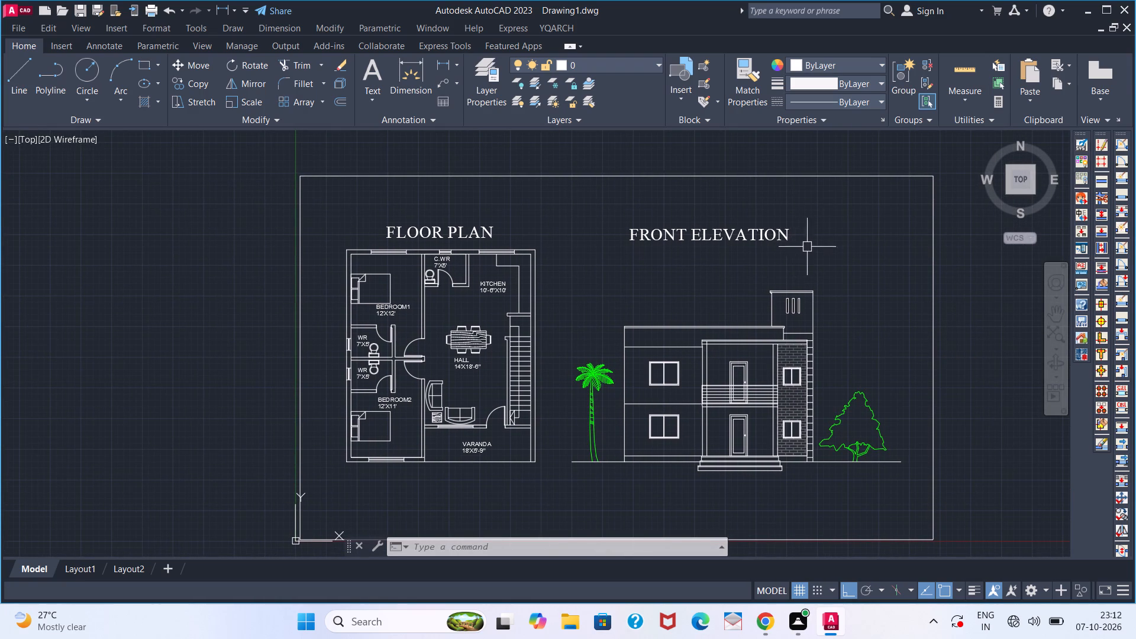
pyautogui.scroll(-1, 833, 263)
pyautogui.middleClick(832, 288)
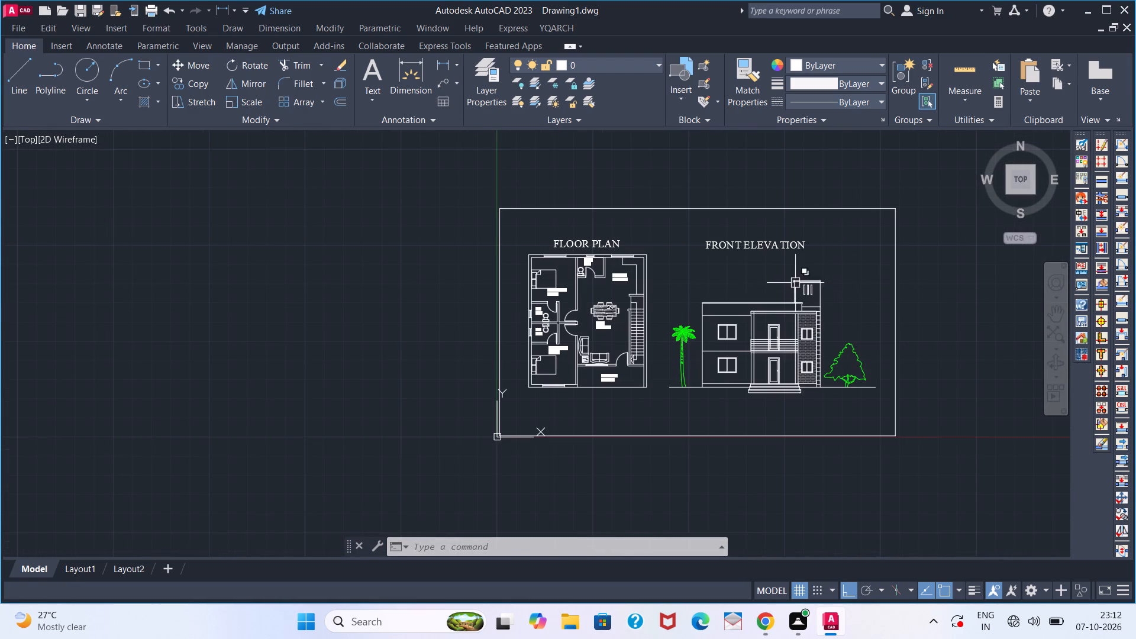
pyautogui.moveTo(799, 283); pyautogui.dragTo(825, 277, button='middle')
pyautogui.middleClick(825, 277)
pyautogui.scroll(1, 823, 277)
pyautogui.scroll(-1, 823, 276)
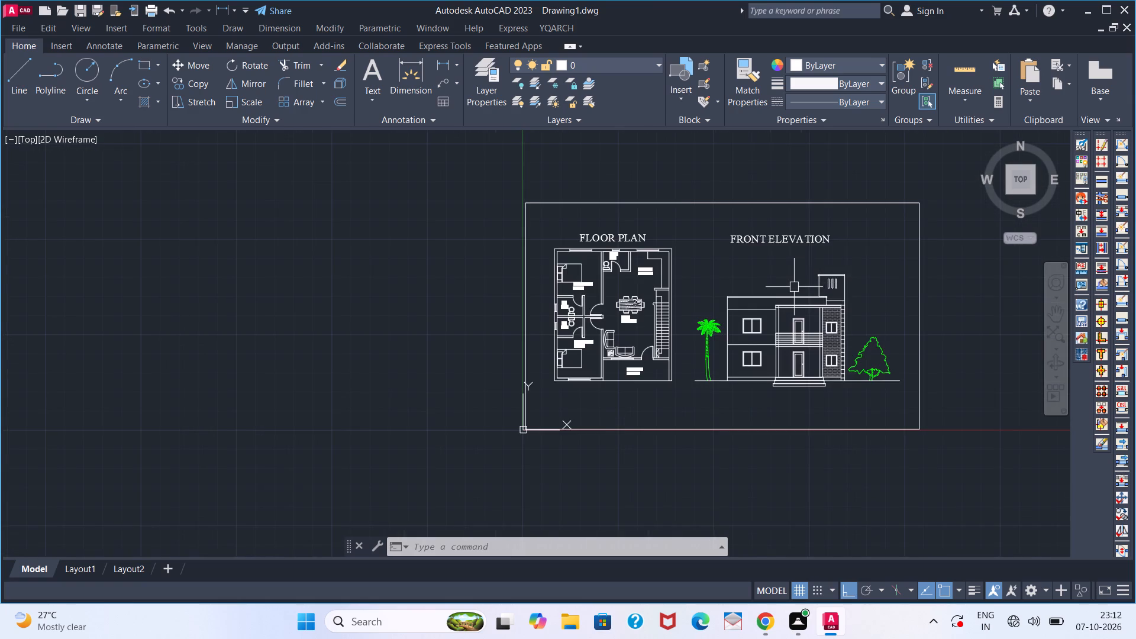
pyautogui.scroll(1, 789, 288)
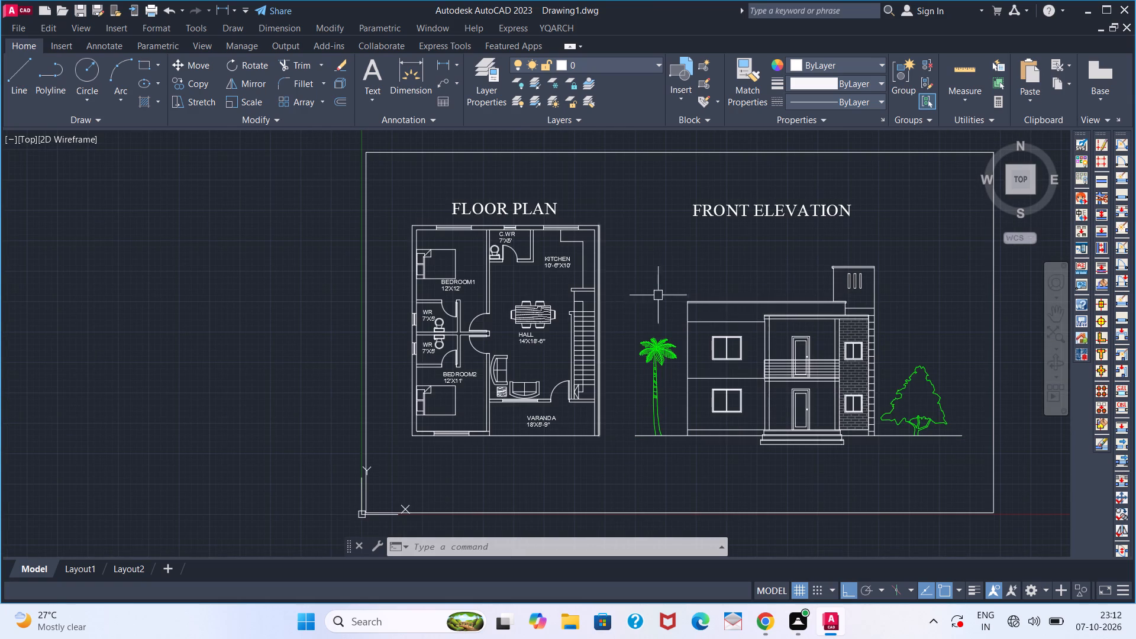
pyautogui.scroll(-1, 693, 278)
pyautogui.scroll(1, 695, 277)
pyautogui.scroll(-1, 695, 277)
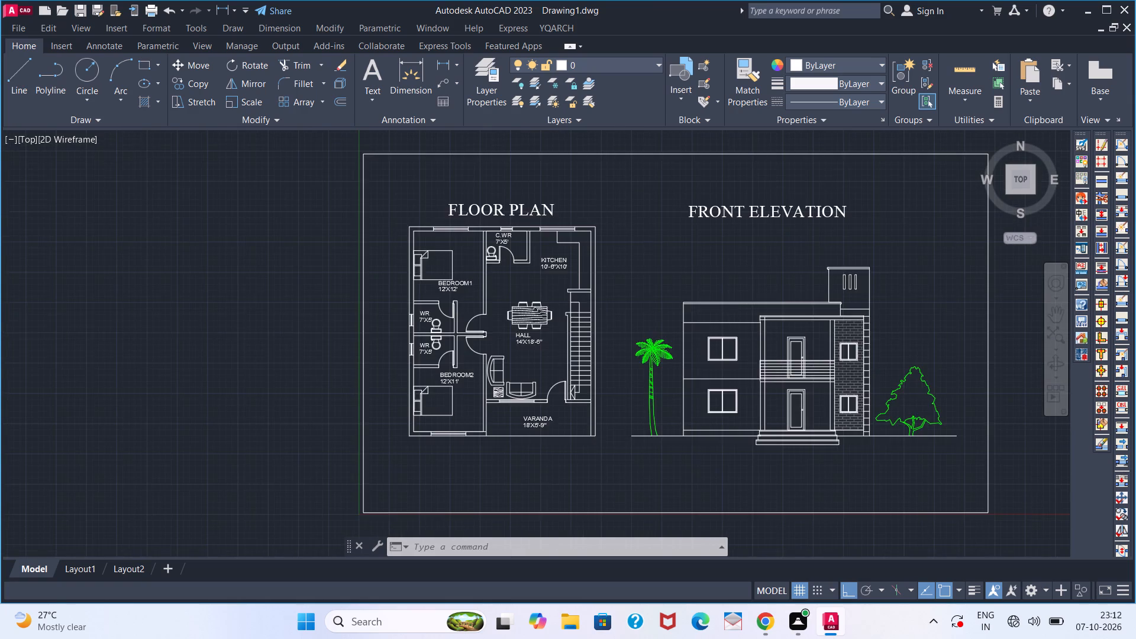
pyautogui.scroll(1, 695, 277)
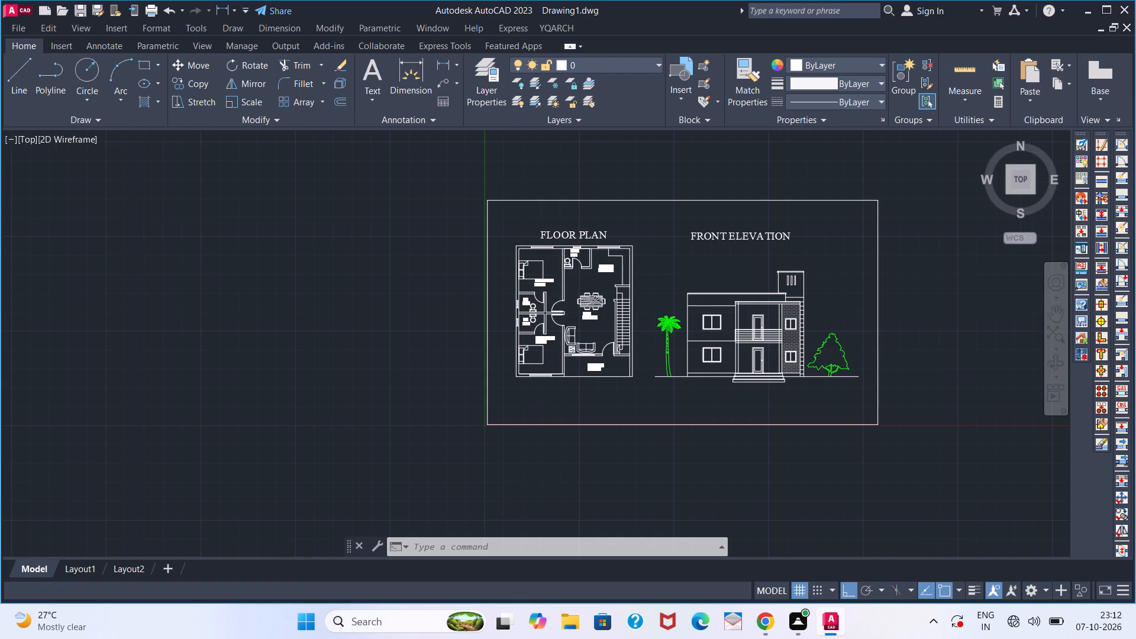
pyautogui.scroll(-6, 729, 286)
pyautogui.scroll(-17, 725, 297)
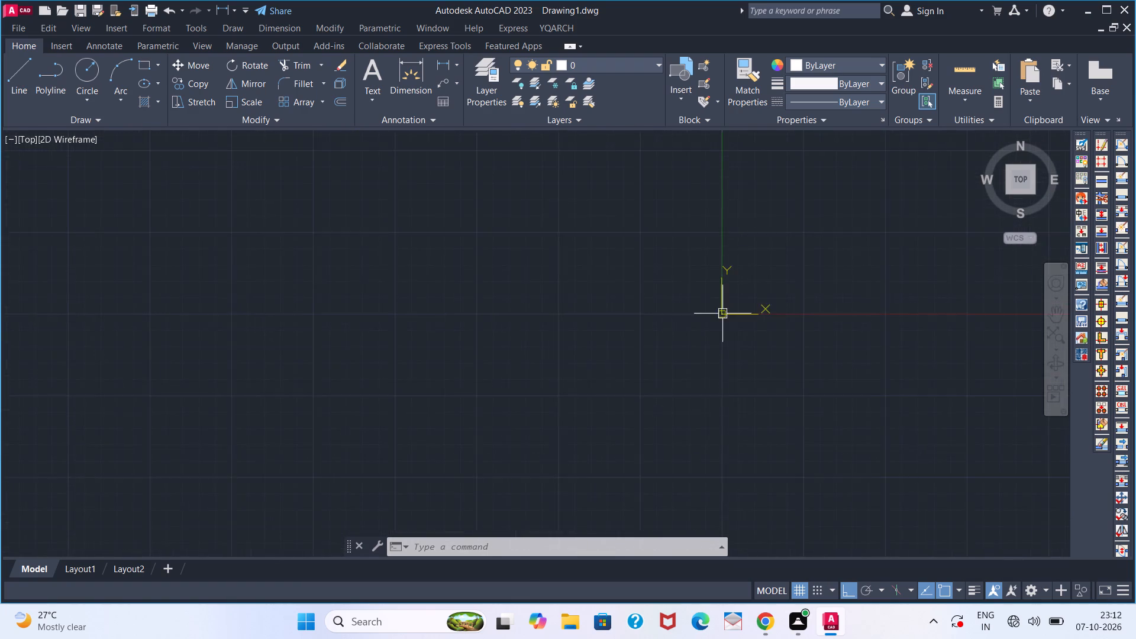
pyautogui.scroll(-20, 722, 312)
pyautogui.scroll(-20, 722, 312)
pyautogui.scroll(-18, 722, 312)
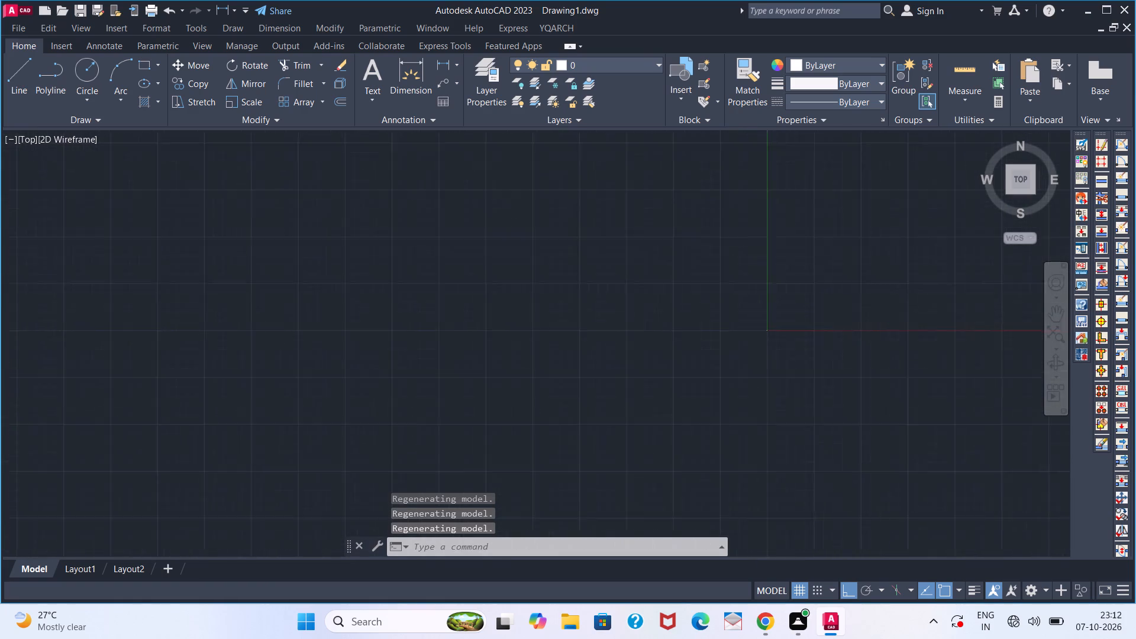
# Examine the whole framed sheet with the floor plan, front elevation, trees and titles.
pyautogui.scroll(-20, 770, 331)
pyautogui.scroll(-13, 770, 331)
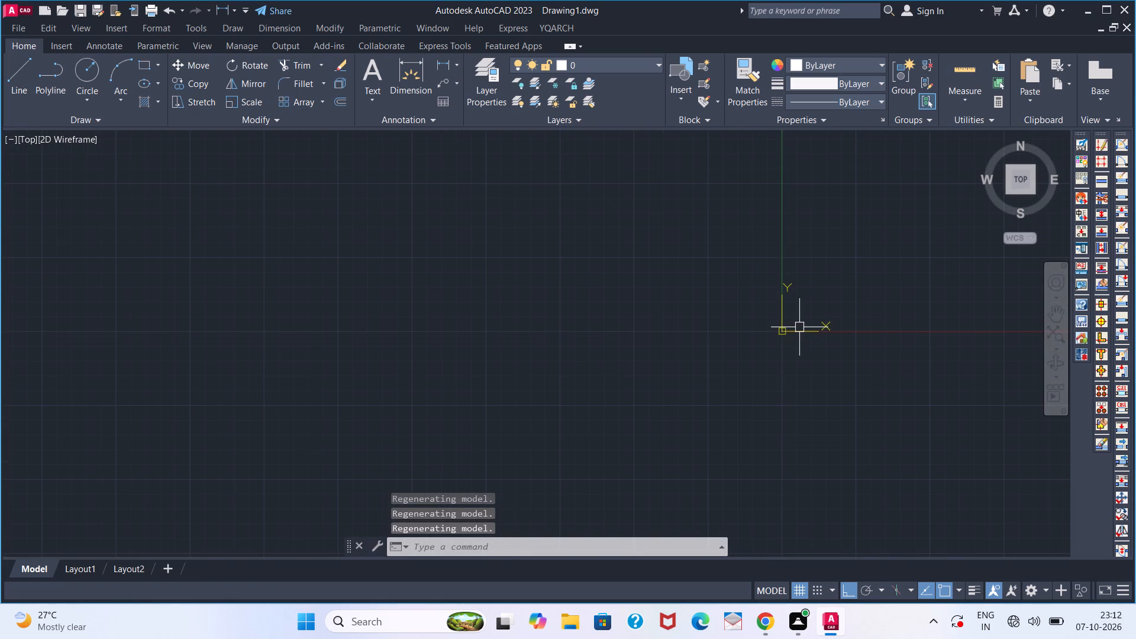
pyautogui.write('Z A')
pyautogui.press('space')
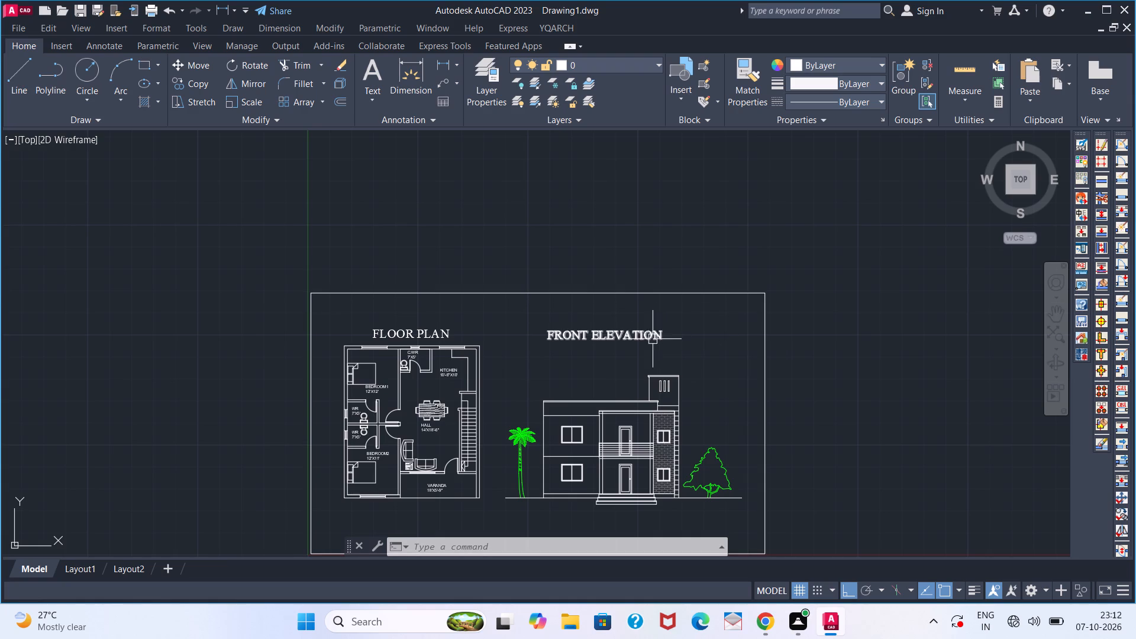
pyautogui.scroll(-2, 637, 350)
pyautogui.scroll(2, 630, 350)
pyautogui.moveTo(463, 359); pyautogui.dragTo(508, 328, button='middle')
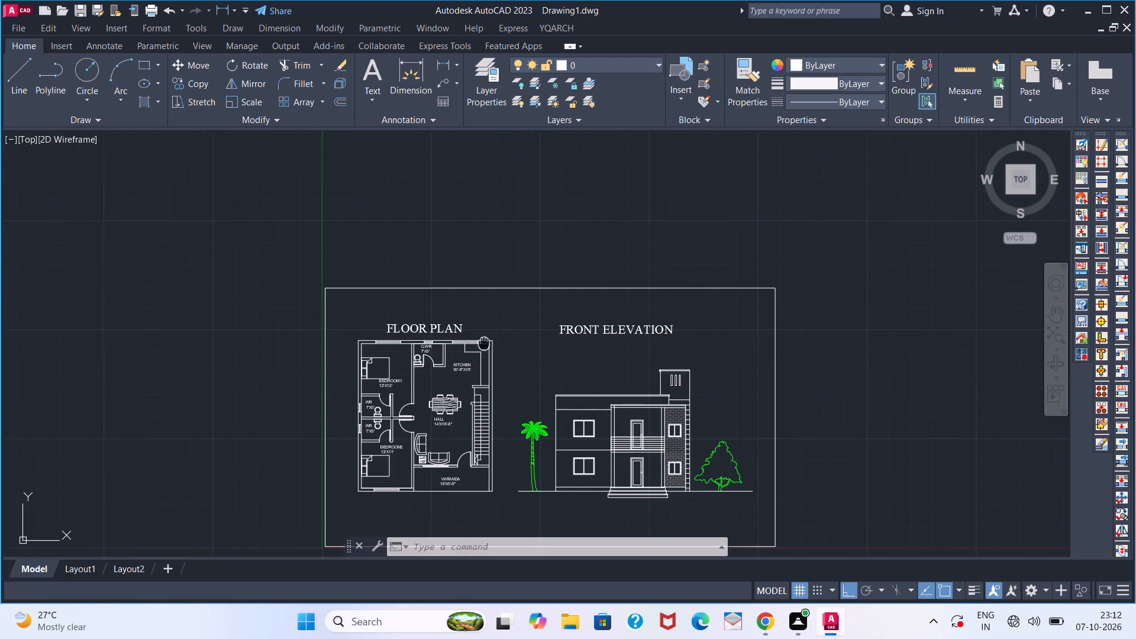
pyautogui.moveTo(508, 328); pyautogui.dragTo(570, 286, button='middle')
pyautogui.moveTo(685, 334); pyautogui.dragTo(564, 291, button='middle')
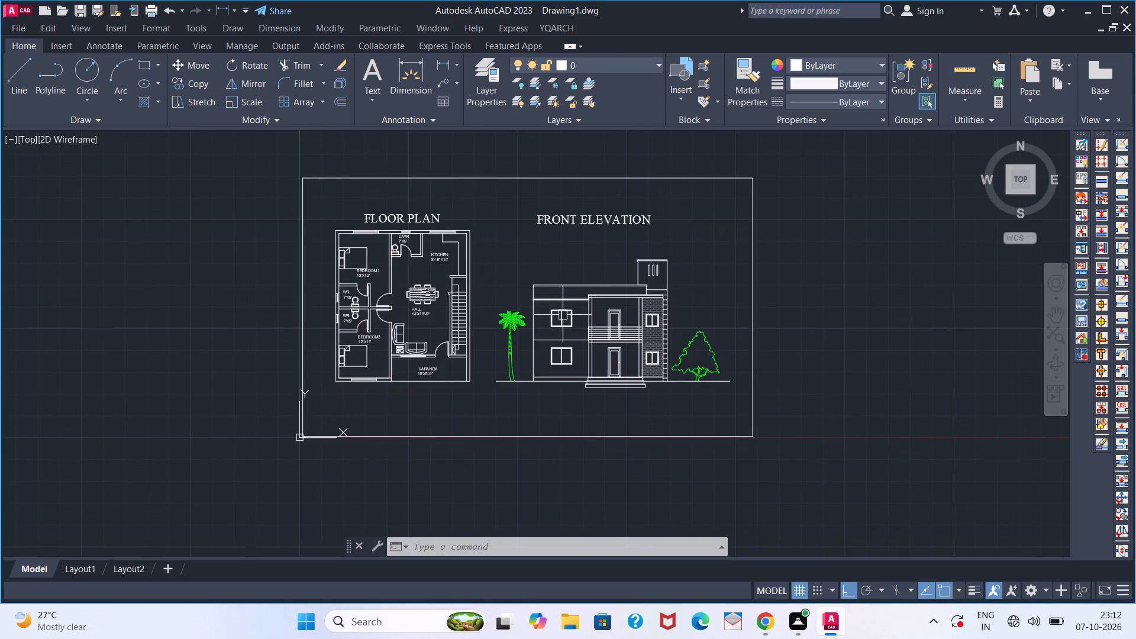
# Examine the front elevation's windows, doors, balcony, brick wall and flanking trees up close.
pyautogui.scroll(1, 563, 315)
pyautogui.moveTo(575, 315); pyautogui.dragTo(424, 277, button='middle')
pyautogui.scroll(1, 427, 277)
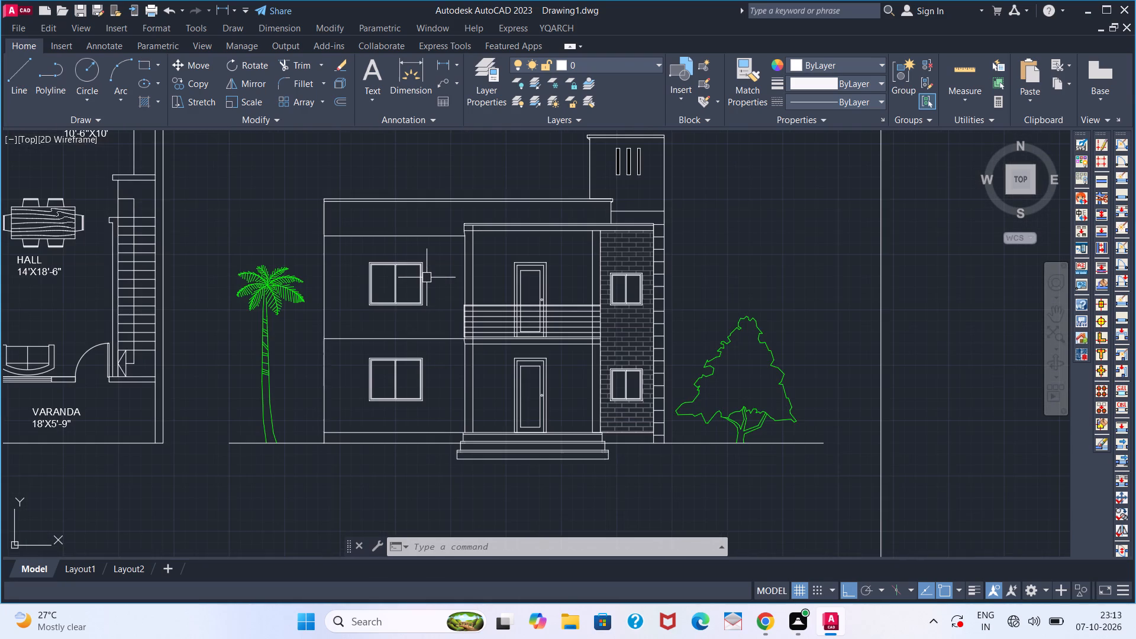
pyautogui.scroll(2, 381, 293)
pyautogui.scroll(-3, 382, 292)
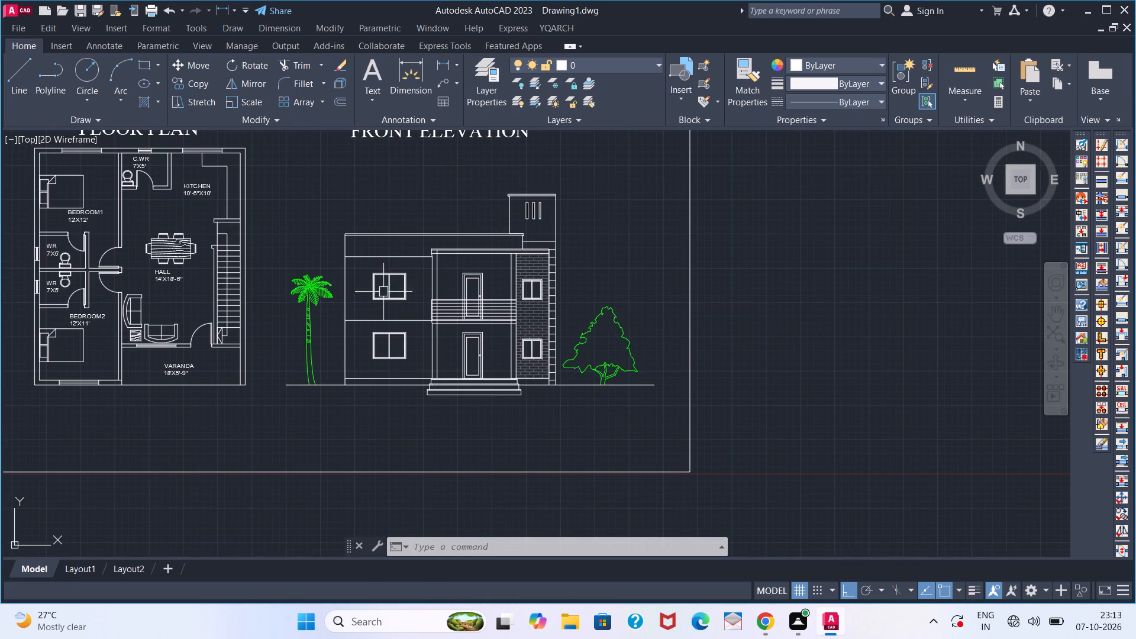
pyautogui.scroll(1, 474, 261)
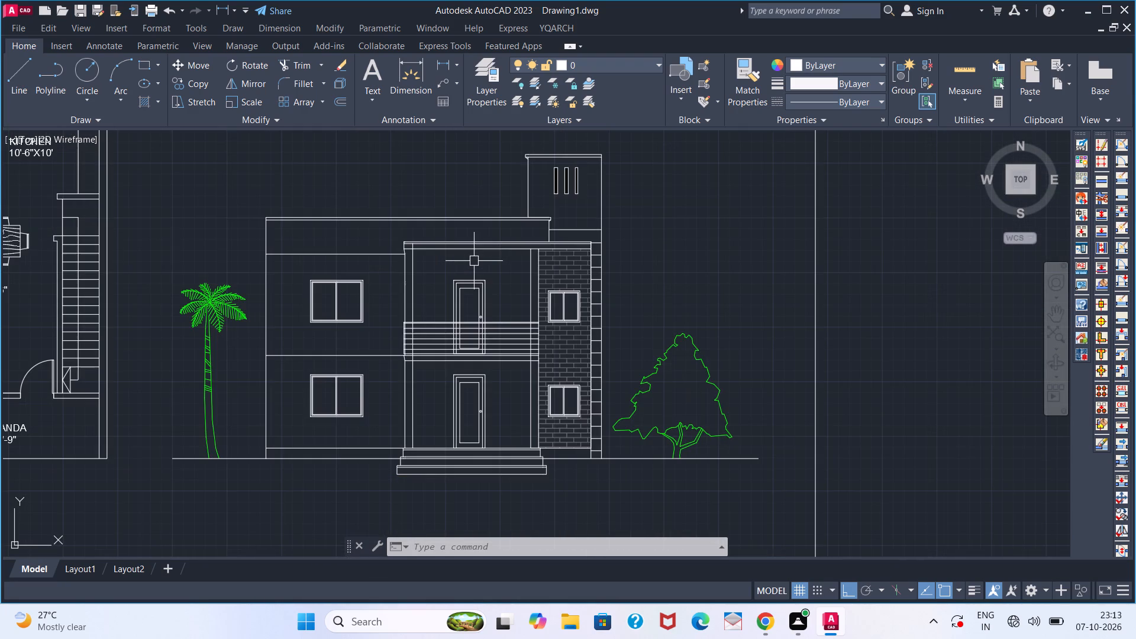
pyautogui.scroll(-1, 521, 406)
pyautogui.scroll(1, 517, 405)
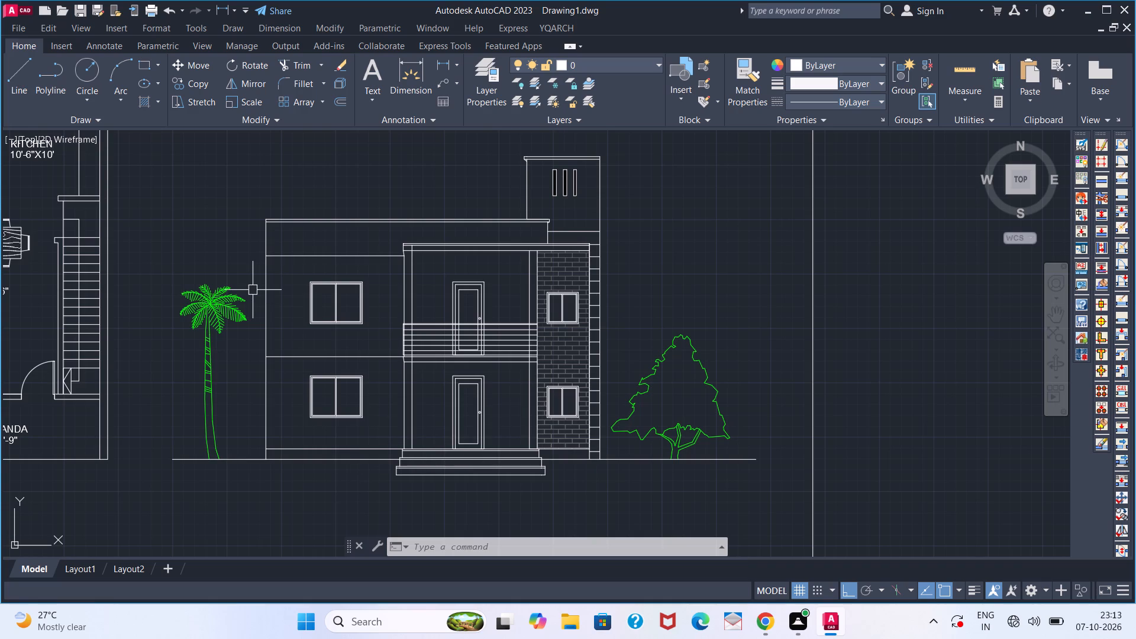
# Insert the Vehicles - Imperial car block in front of the evergreen tree, beside the entrance steps, at about 83'-2", 9'-9".
pyautogui.hotkey('ctrl', '2')
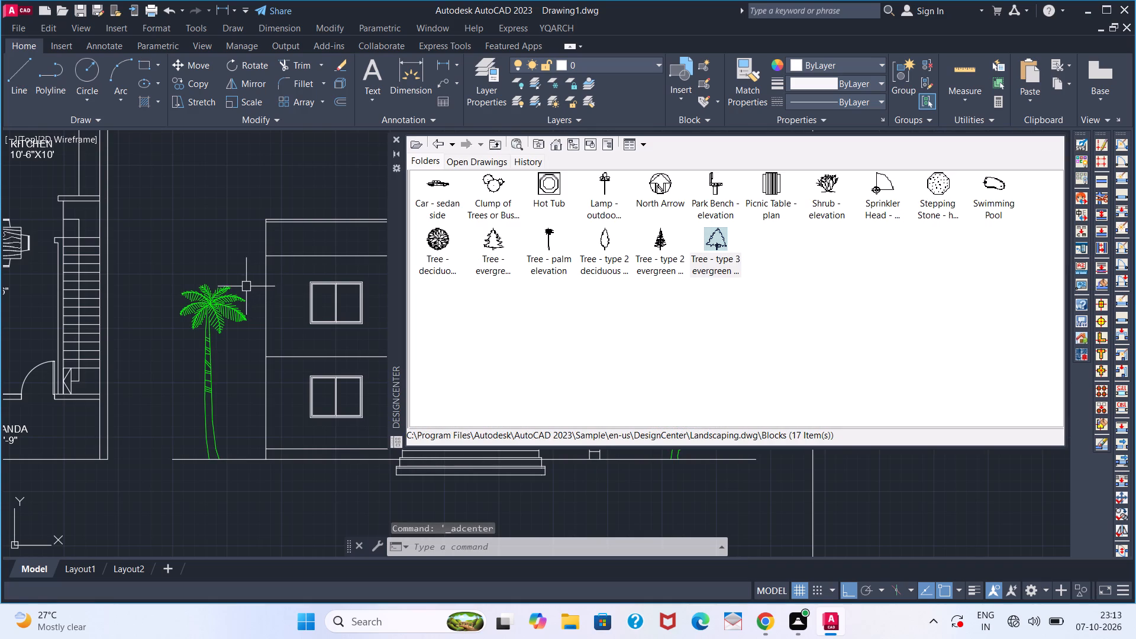
pyautogui.click(399, 138)
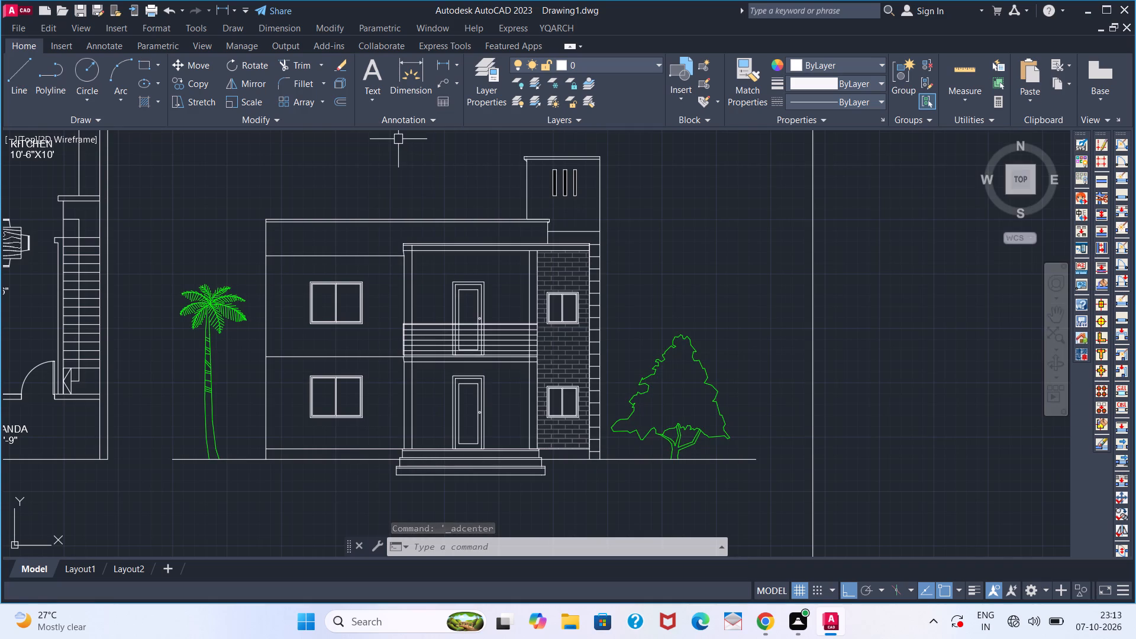
pyautogui.hotkey('ctrl', '3')
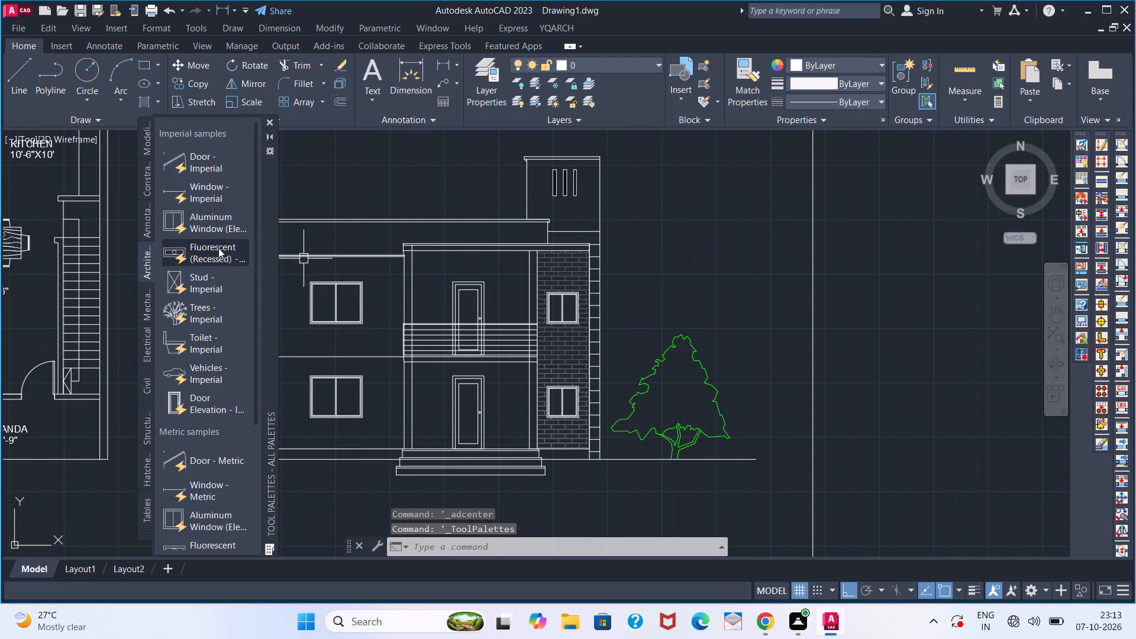
pyautogui.click(219, 366)
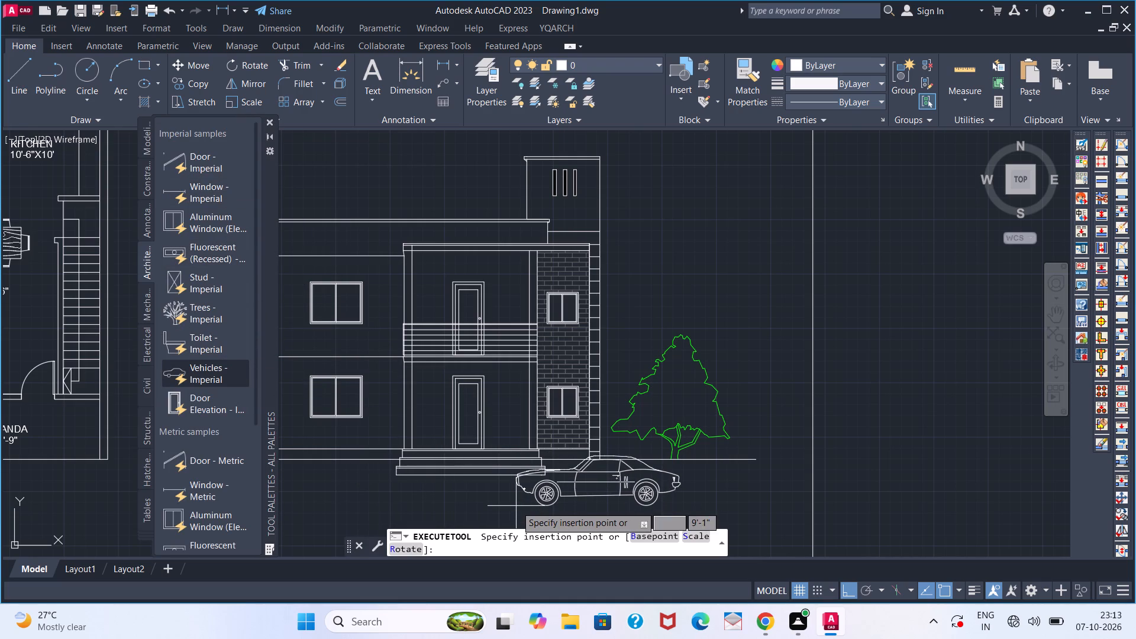
pyautogui.click(551, 499)
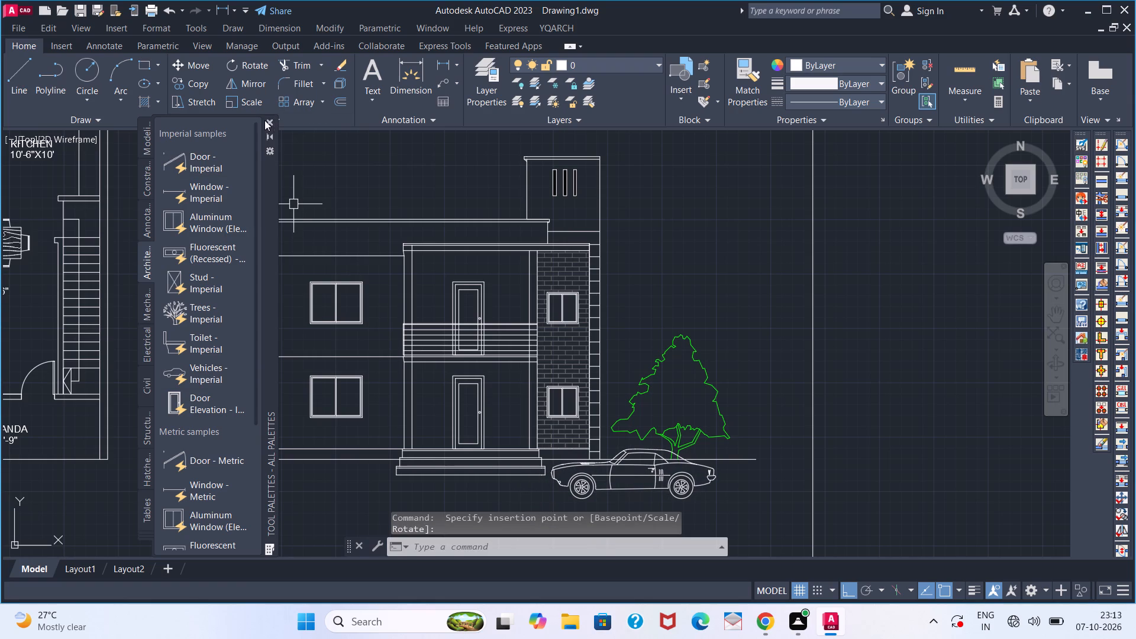
pyautogui.click(264, 120)
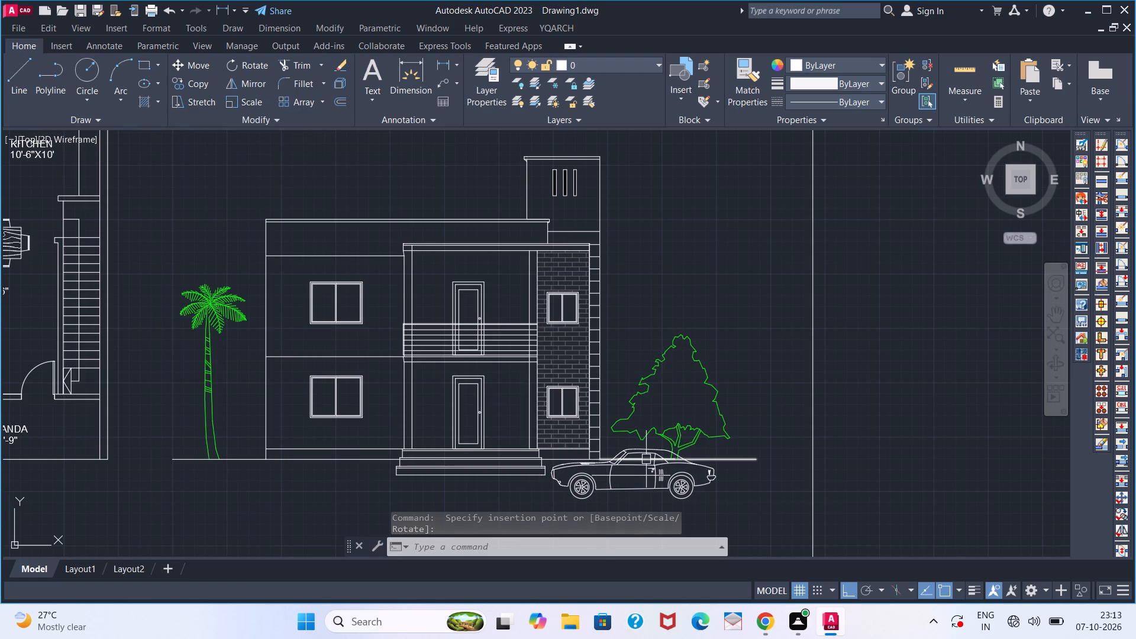
# Examine the car's placement beside the front elevation and within the framed sheet.
pyautogui.moveTo(643, 465); pyautogui.dragTo(454, 278, button='middle')
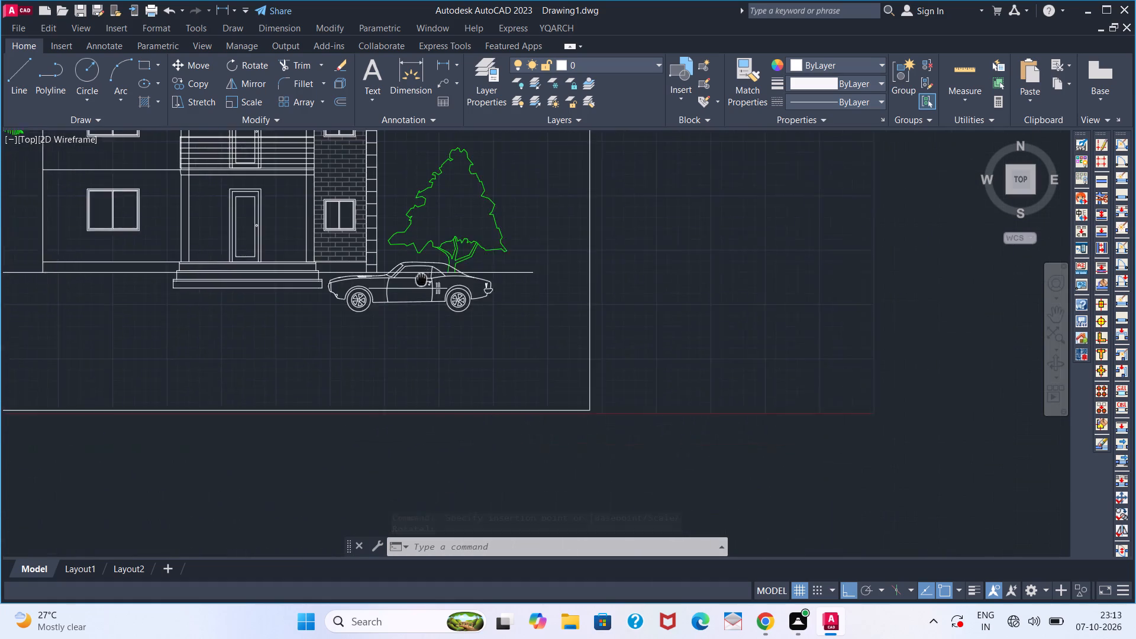
pyautogui.moveTo(454, 278); pyautogui.dragTo(504, 284, button='middle')
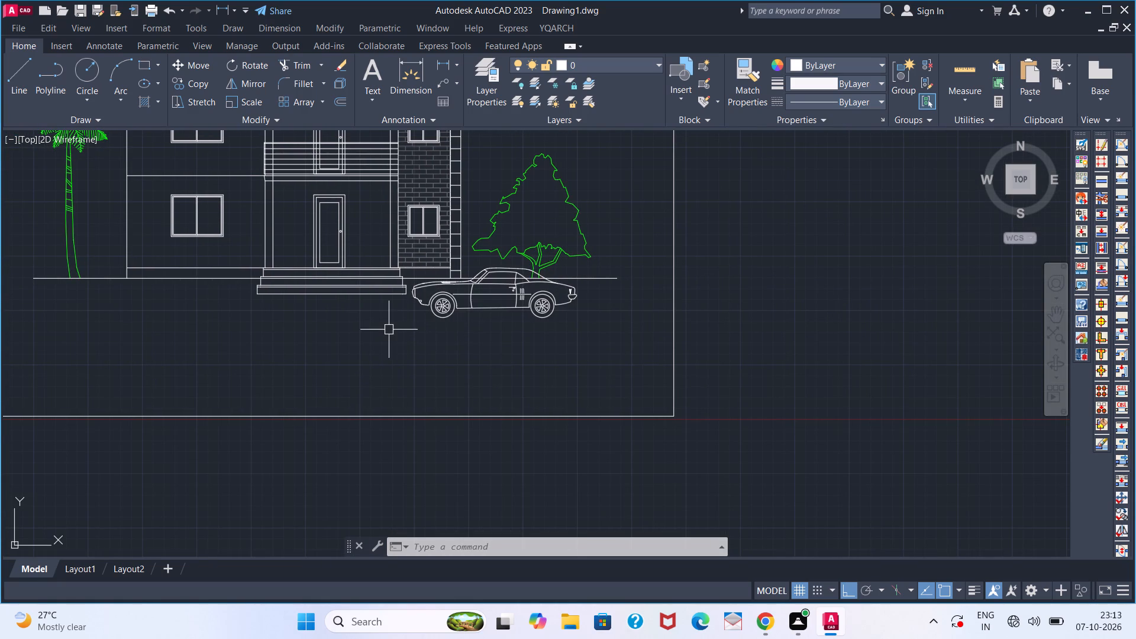
pyautogui.scroll(-1, 388, 330)
pyautogui.scroll(-1, 273, 322)
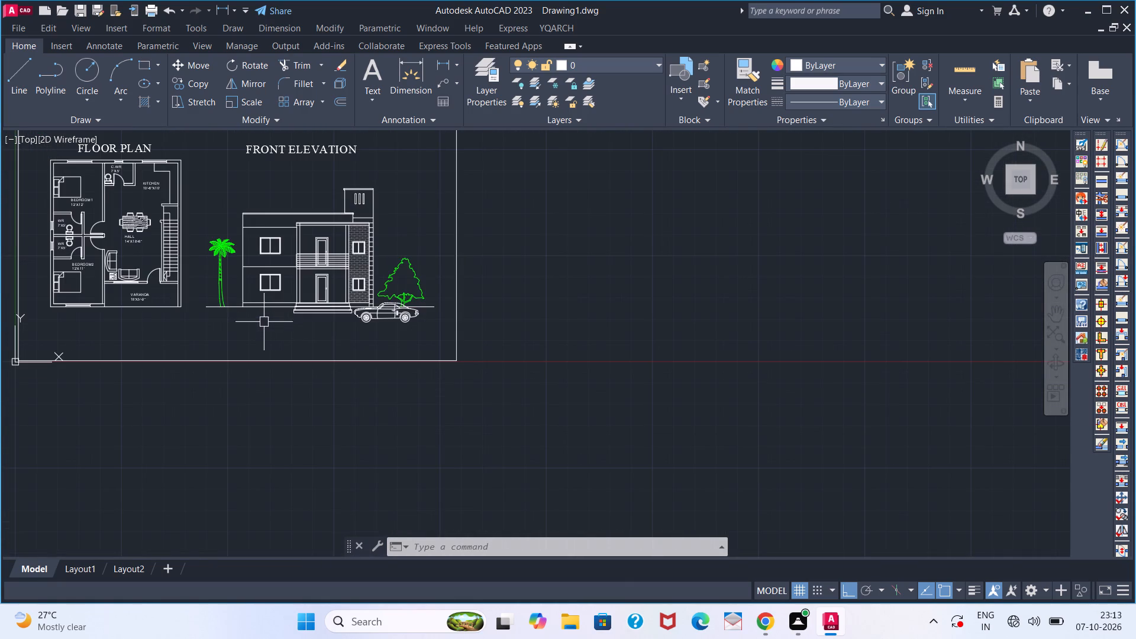
pyautogui.moveTo(257, 328); pyautogui.dragTo(334, 344, button='middle')
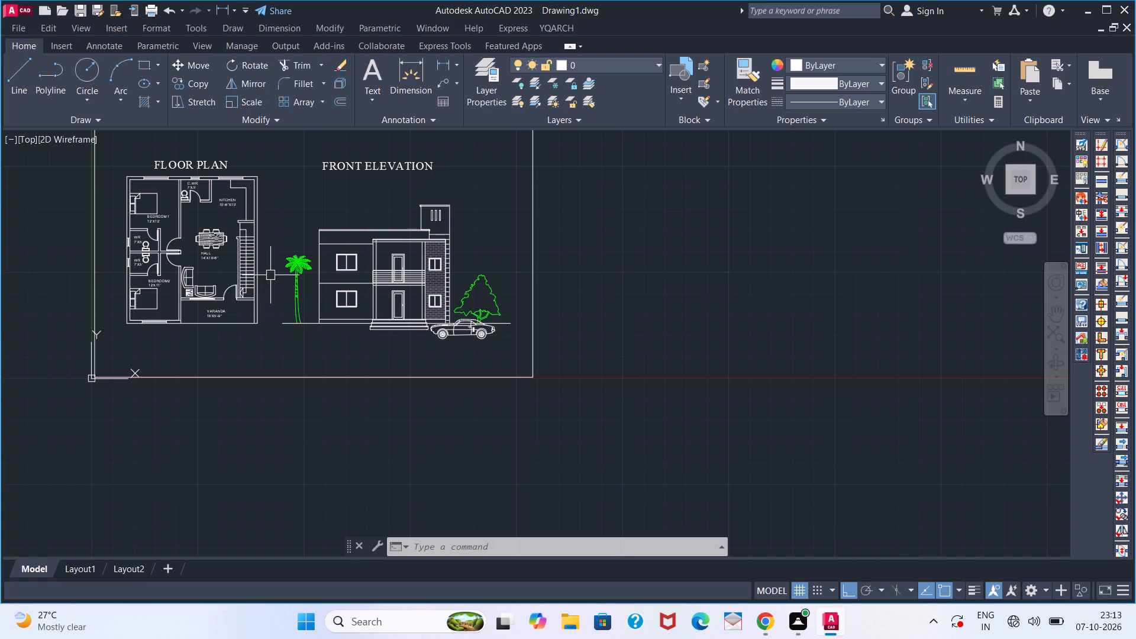
pyautogui.scroll(-1, 270, 275)
pyautogui.moveTo(273, 276); pyautogui.dragTo(316, 298, button='middle')
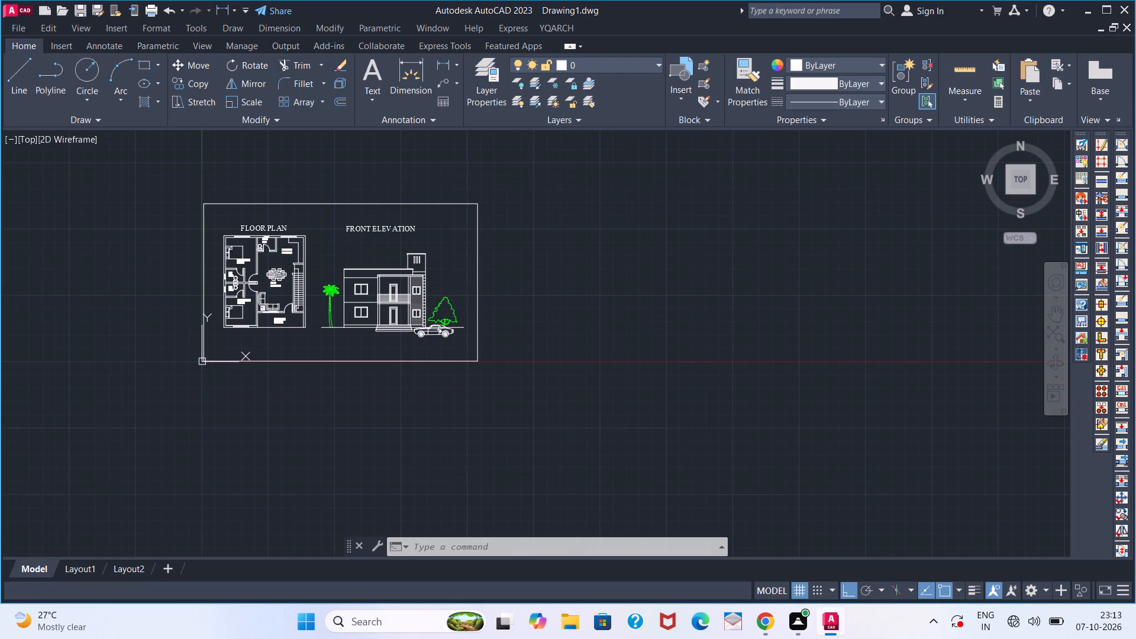
# Examine the floor plan and staircase alongside the front elevation, comparing close and full-sheet views.
pyautogui.scroll(1, 316, 298)
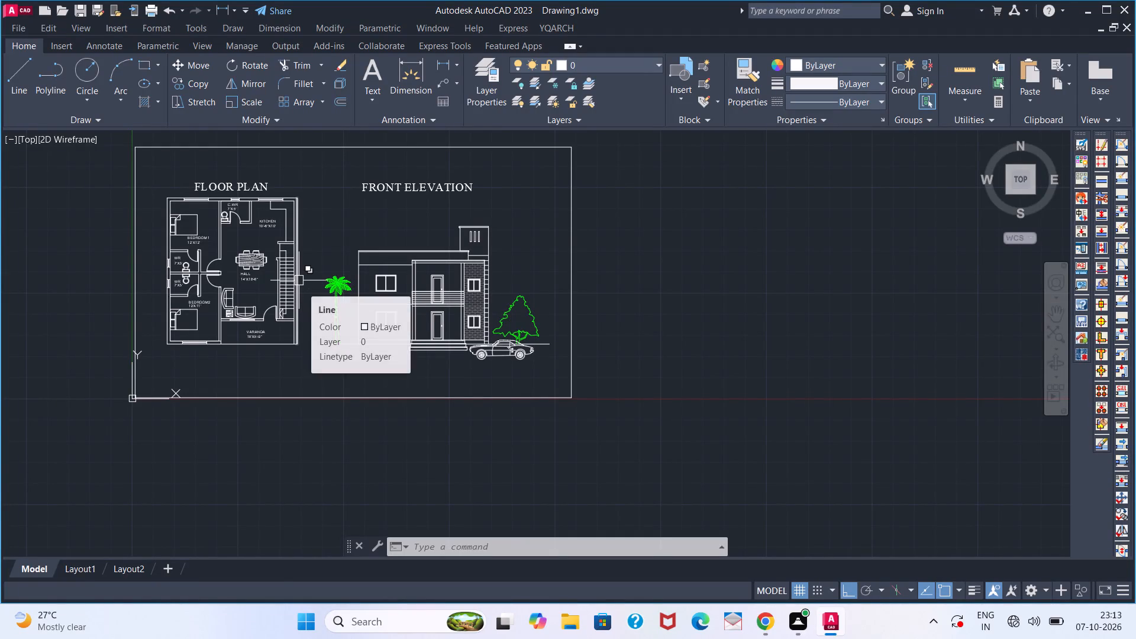
pyautogui.scroll(1, 299, 280)
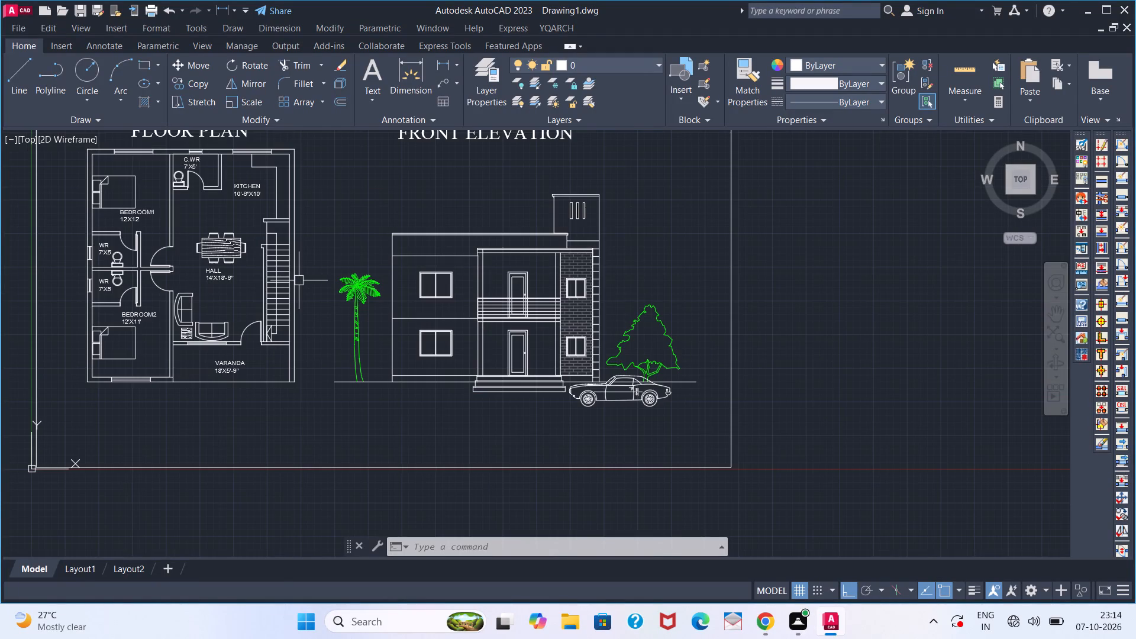
pyautogui.scroll(-1, 299, 280)
pyautogui.scroll(1, 299, 280)
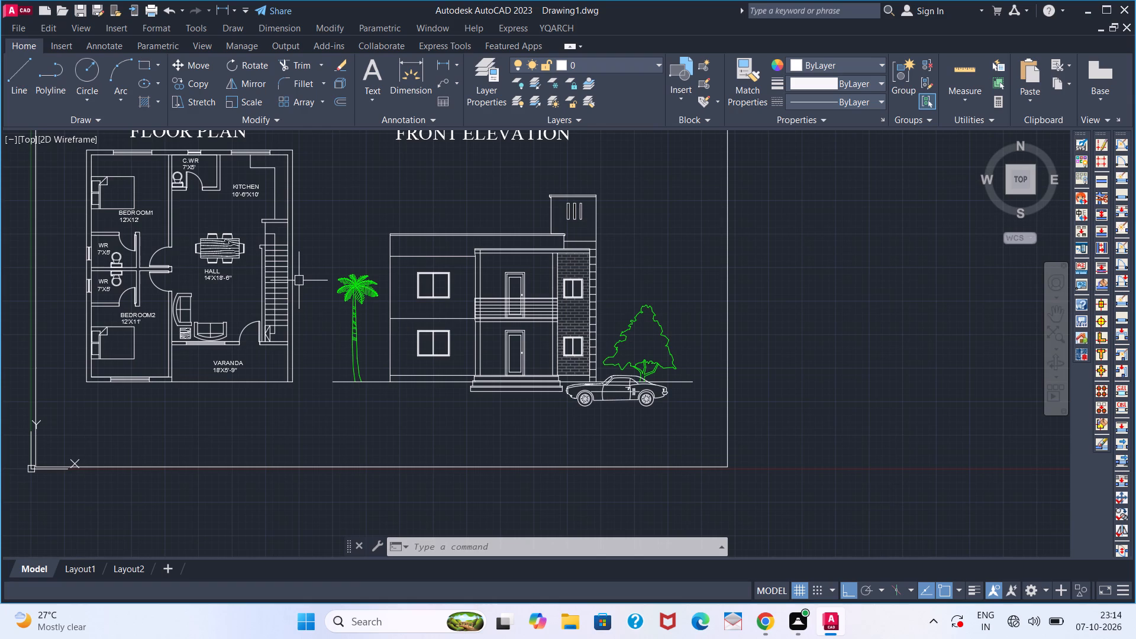
pyautogui.scroll(-2, 299, 280)
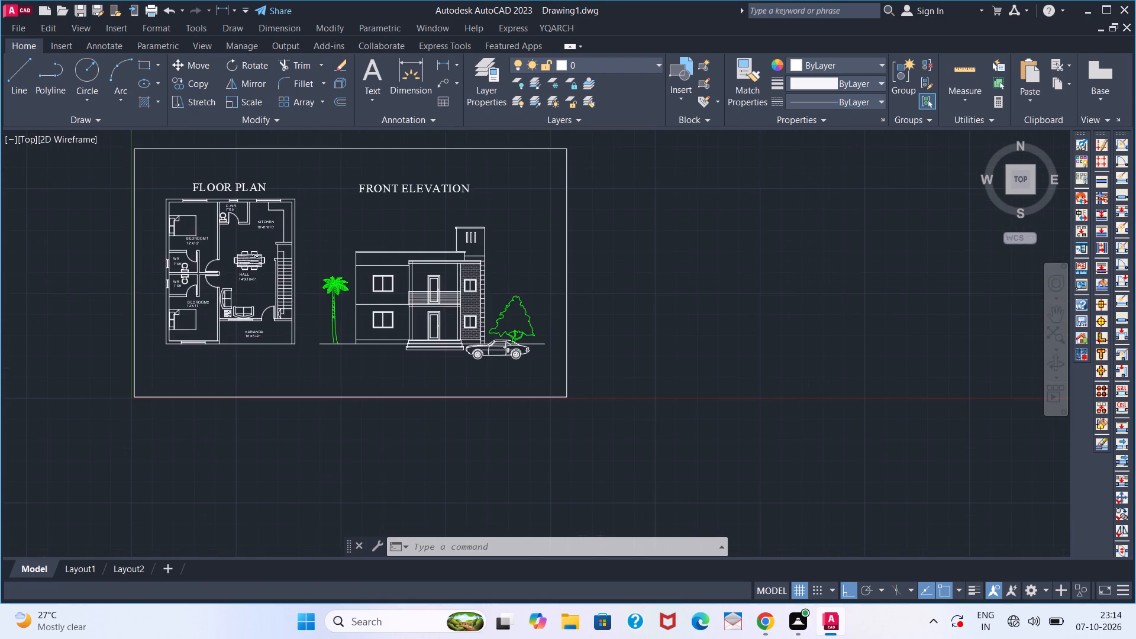
pyautogui.scroll(1, 299, 280)
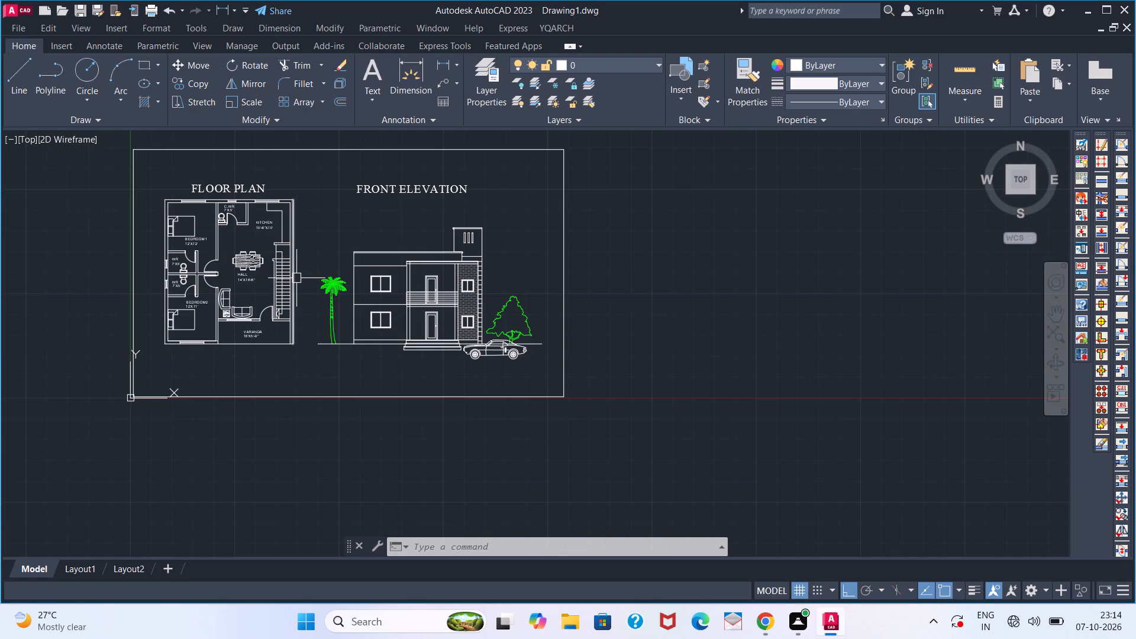
pyautogui.scroll(1, 296, 278)
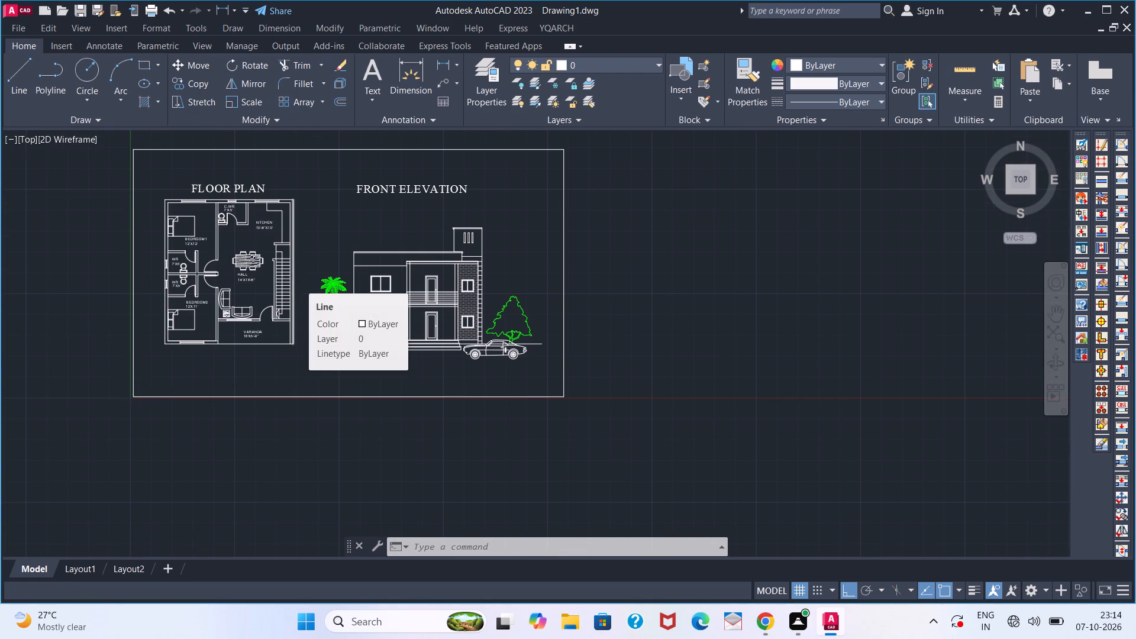
pyautogui.scroll(-1, 296, 277)
pyautogui.scroll(1, 295, 257)
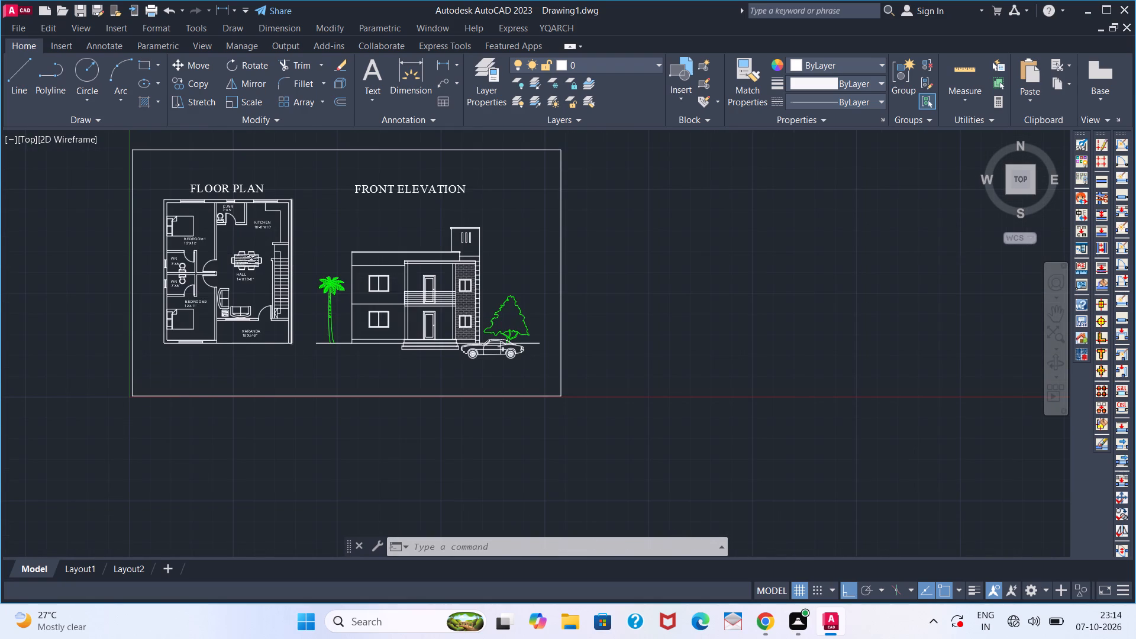
pyautogui.scroll(-1, 295, 257)
pyautogui.moveTo(295, 258); pyautogui.dragTo(357, 286, button='middle')
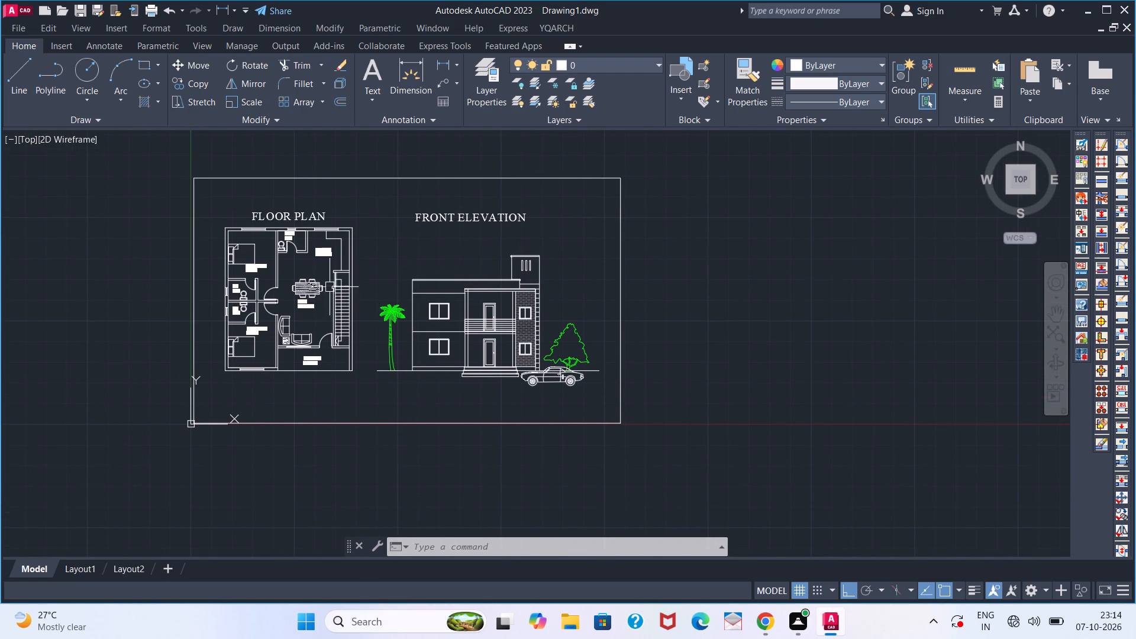
# Load the ACAD_ISO02W100 ISO dash linetype into the drawing, with the floor plan's vertical staircase line selected.
pyautogui.scroll(2, 339, 290)
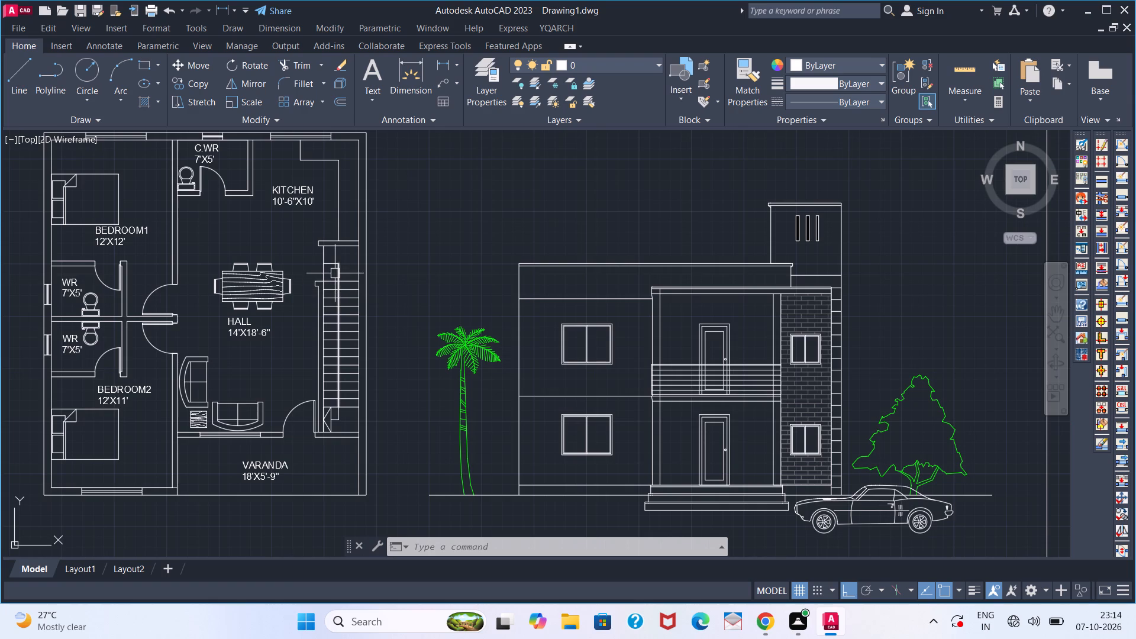
pyautogui.click(335, 273)
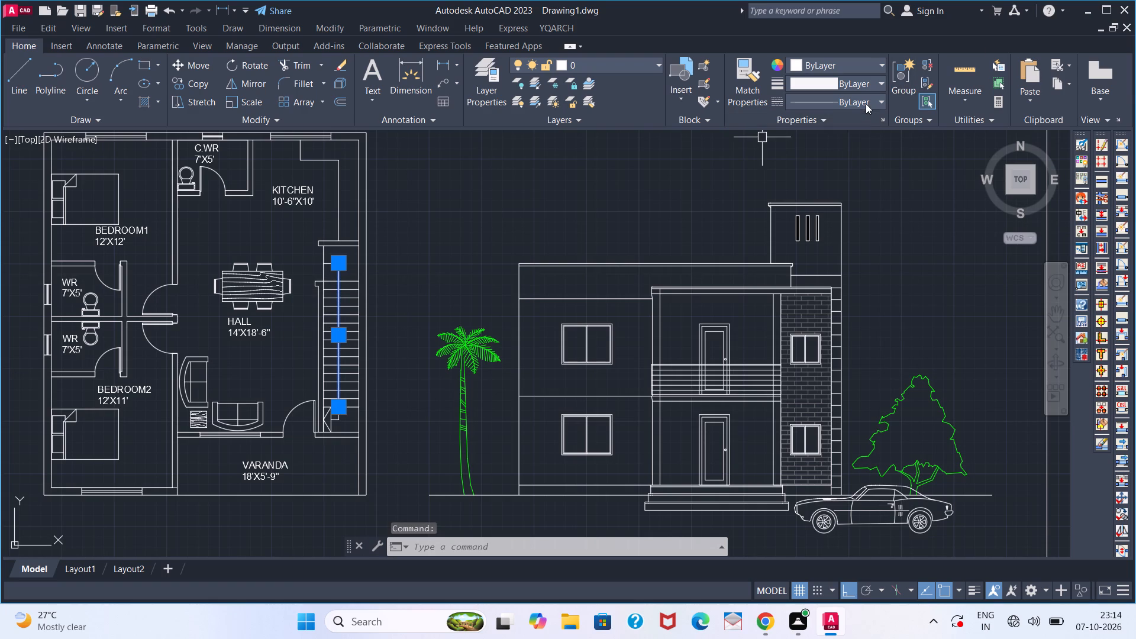
pyautogui.click(866, 104)
pyautogui.click(831, 168)
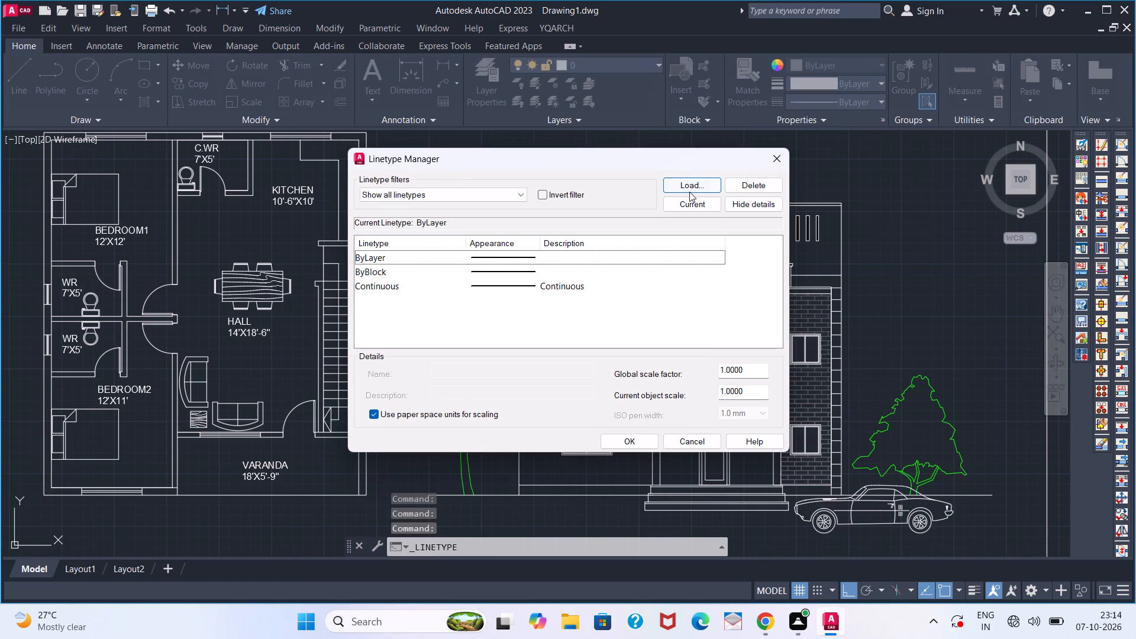
pyautogui.click(689, 189)
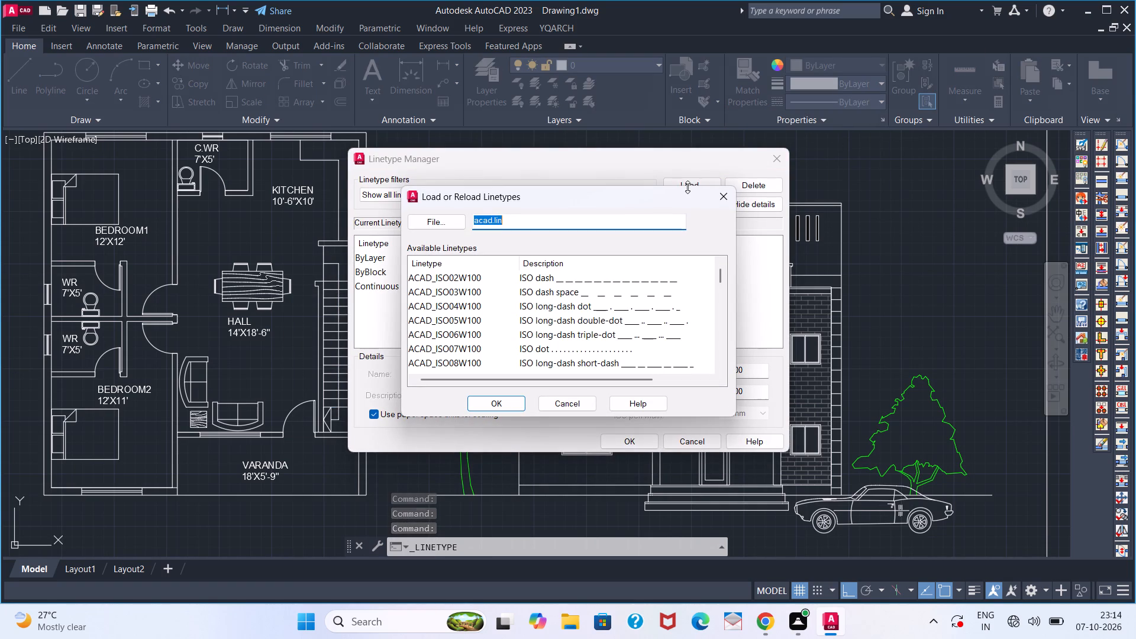
pyautogui.click(548, 282)
pyautogui.click(506, 403)
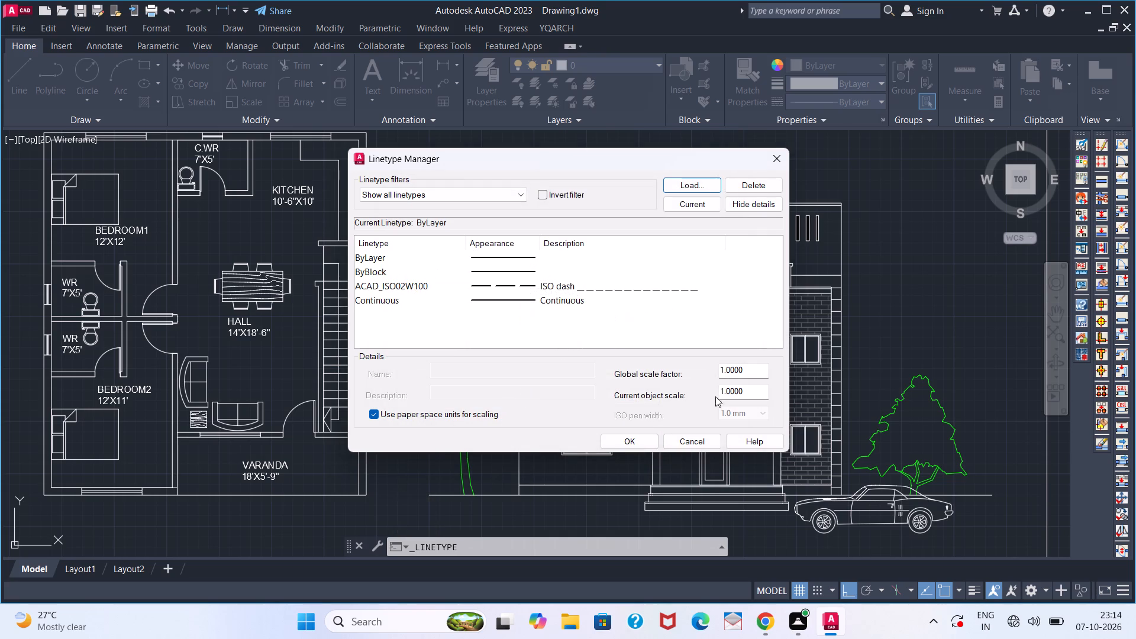
pyautogui.click(637, 440)
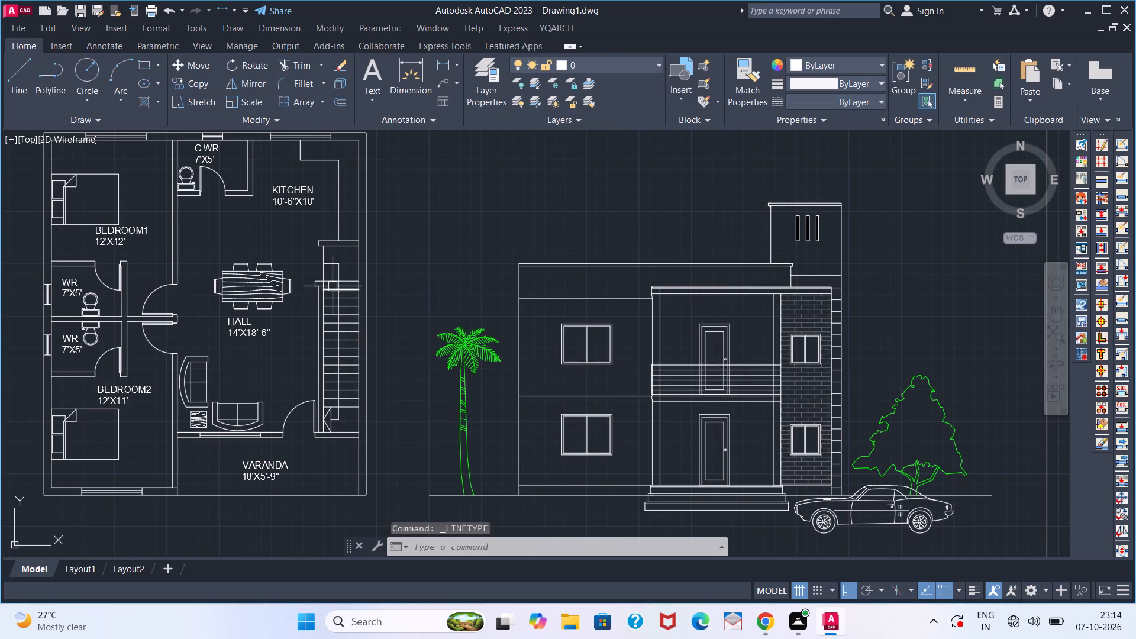
# Apply the ACAD_ISO02W100 linetype to the floor plan's vertical staircase line and the two short segments leading to its arrowhead.
pyautogui.scroll(2, 333, 286)
pyautogui.click(340, 257)
pyautogui.scroll(-2, 348, 344)
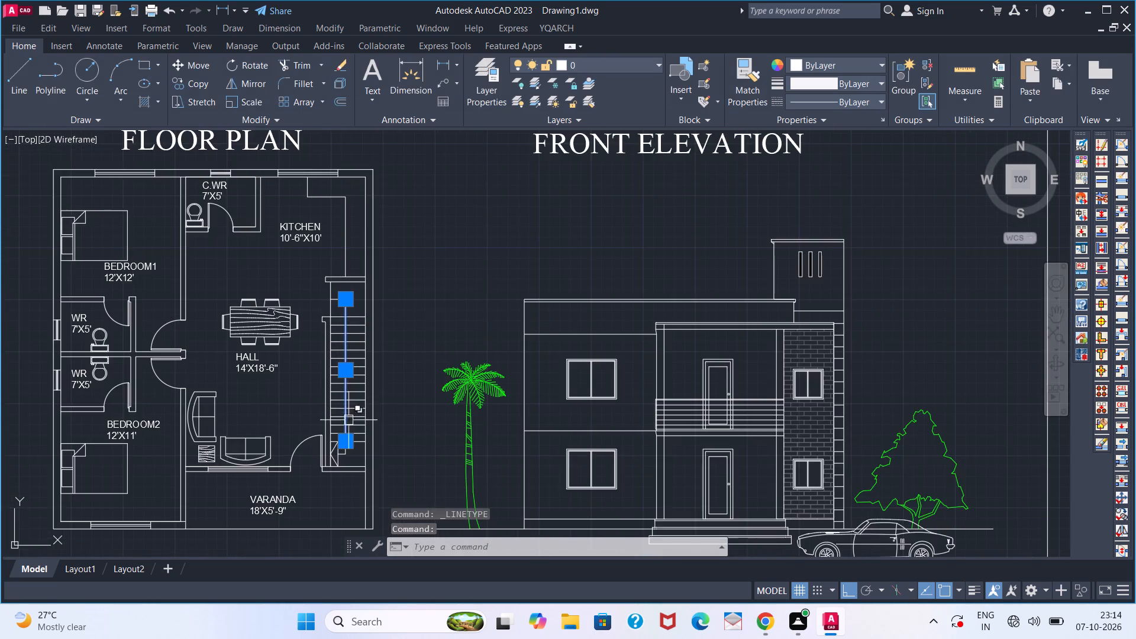
pyautogui.scroll(2, 348, 424)
pyautogui.middleClick(341, 461)
pyautogui.moveTo(344, 455); pyautogui.dragTo(364, 424, button='middle')
pyautogui.moveTo(368, 419); pyautogui.dragTo(405, 364, button='middle')
pyautogui.scroll(2, 392, 414)
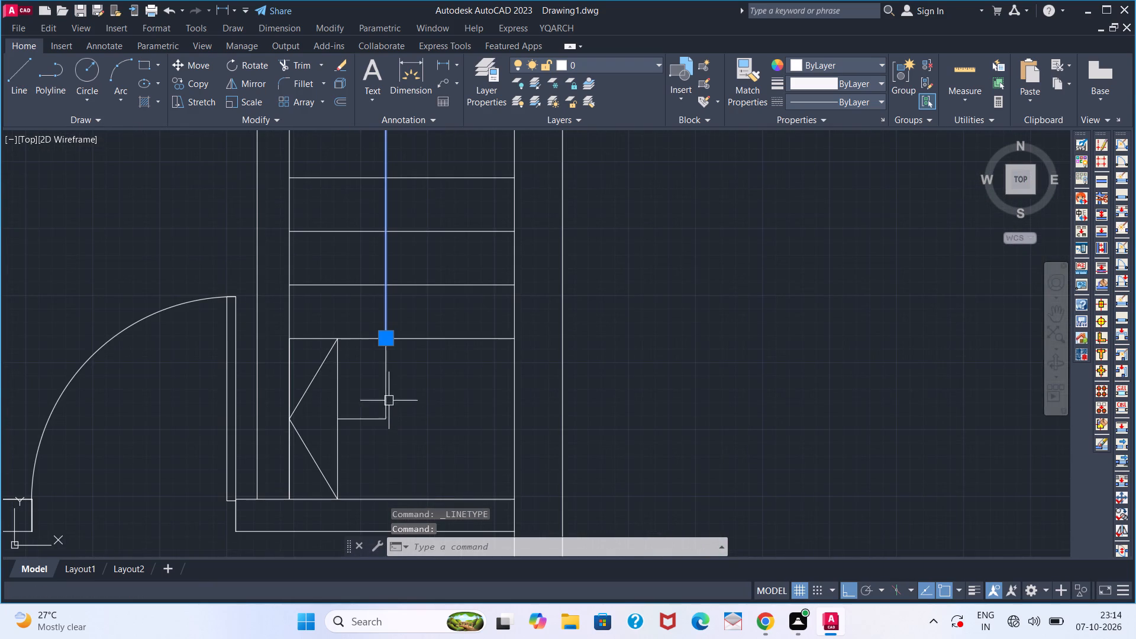
pyautogui.click(388, 399)
pyautogui.click(369, 421)
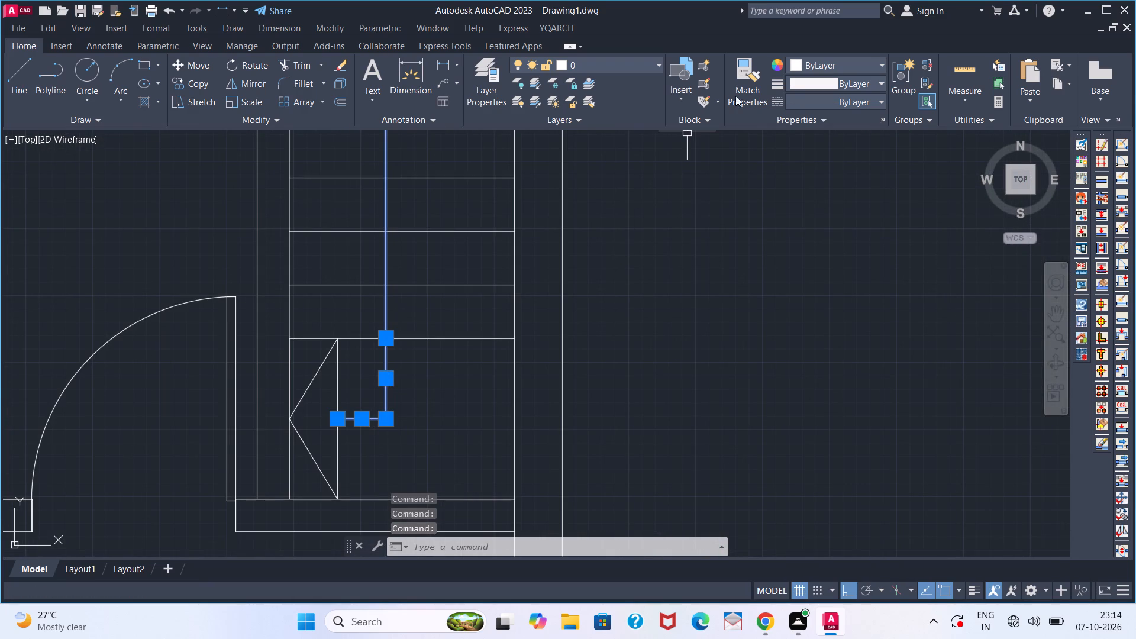
pyautogui.click(809, 102)
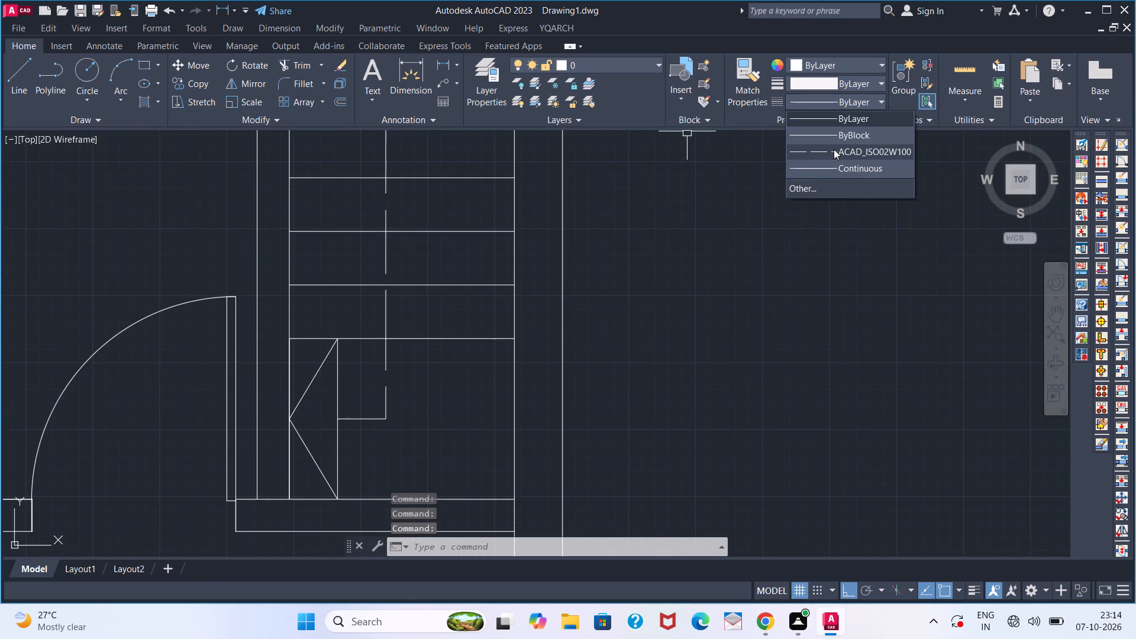
pyautogui.click(834, 149)
pyautogui.scroll(-2, 699, 229)
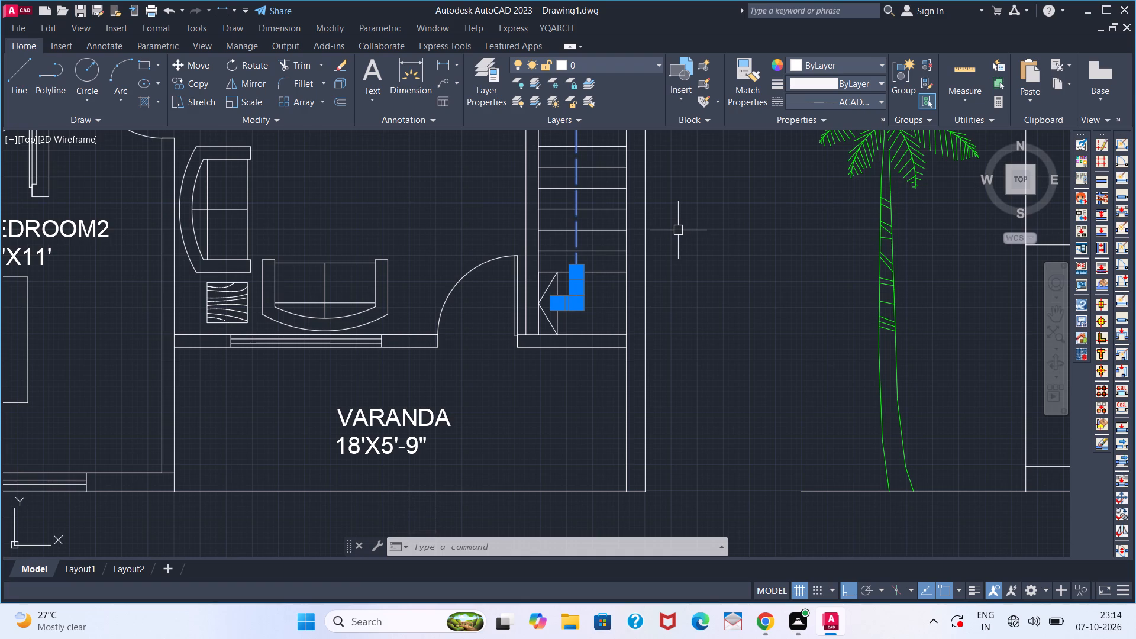
pyautogui.rightClick(678, 230)
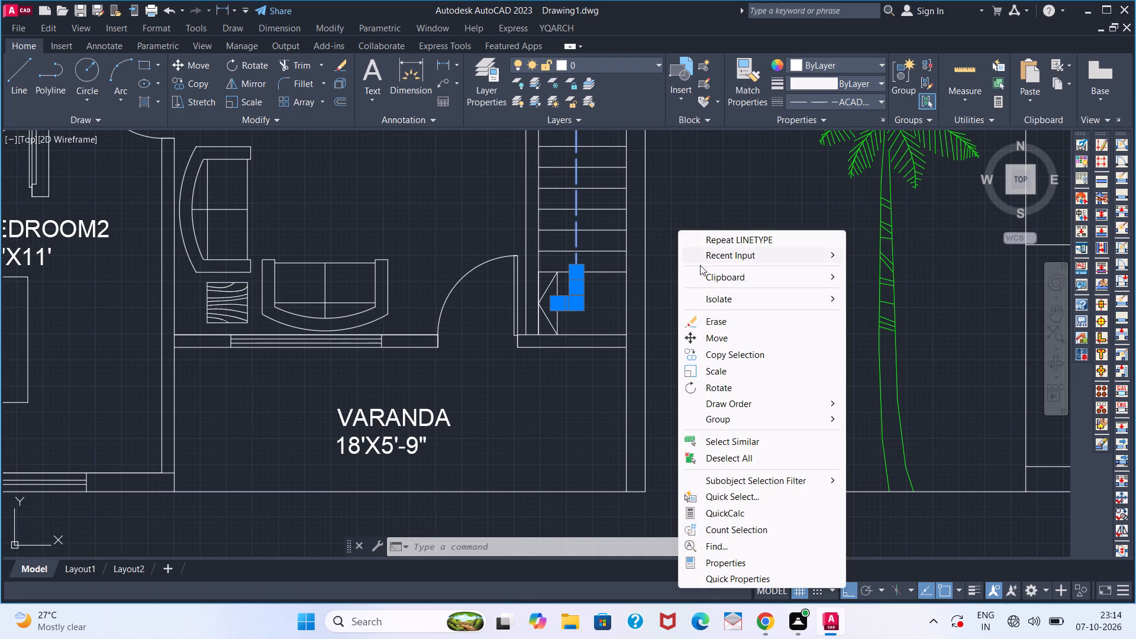
pyautogui.press('Escape')
pyautogui.press('Escape')
pyautogui.press('Escape')
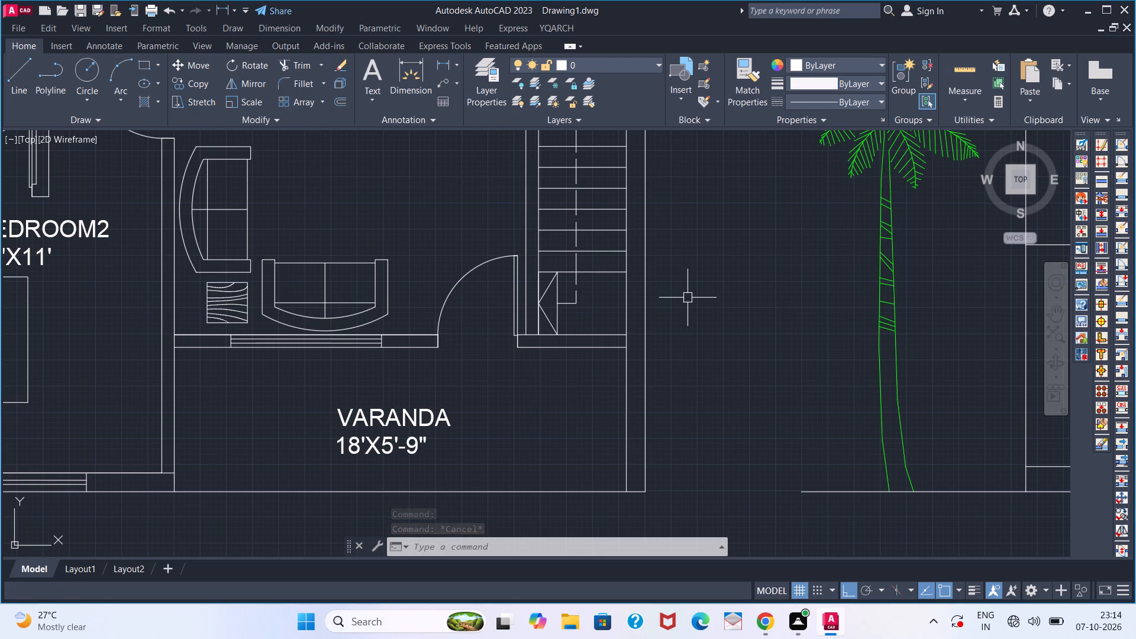
# Examine the staircase's dashed direction line in the floor plan, comparing close and full-sheet views.
pyautogui.scroll(-2, 688, 298)
pyautogui.scroll(1, 688, 298)
pyautogui.scroll(-1, 688, 298)
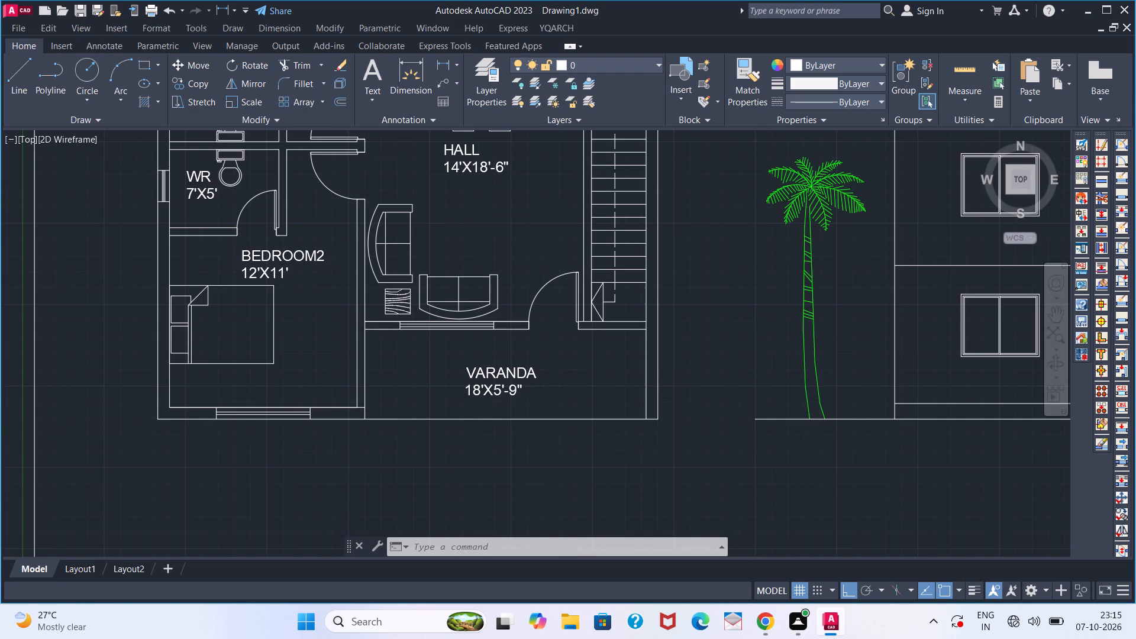
pyautogui.scroll(-1, 688, 298)
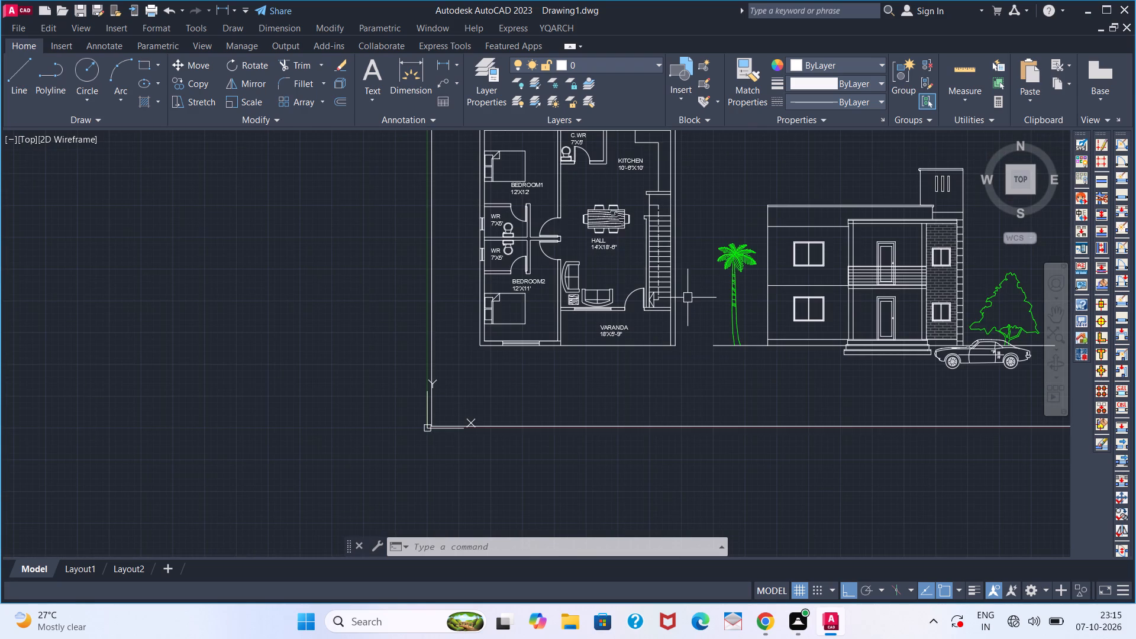
pyautogui.scroll(-2, 688, 296)
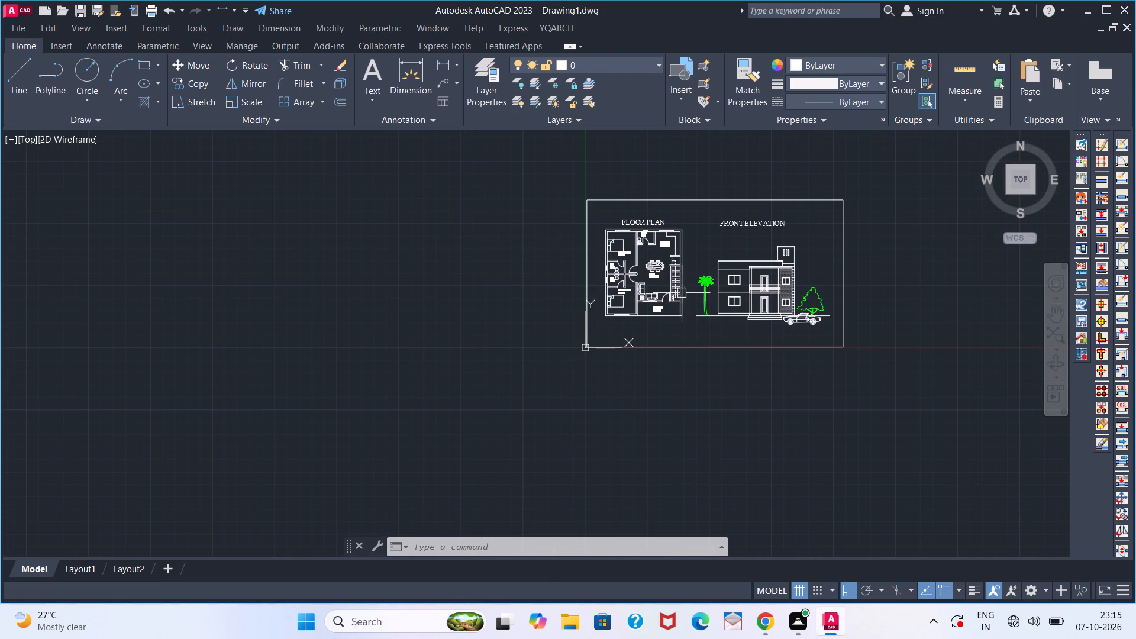
pyautogui.scroll(1, 680, 292)
pyautogui.moveTo(699, 286); pyautogui.dragTo(706, 283, button='middle')
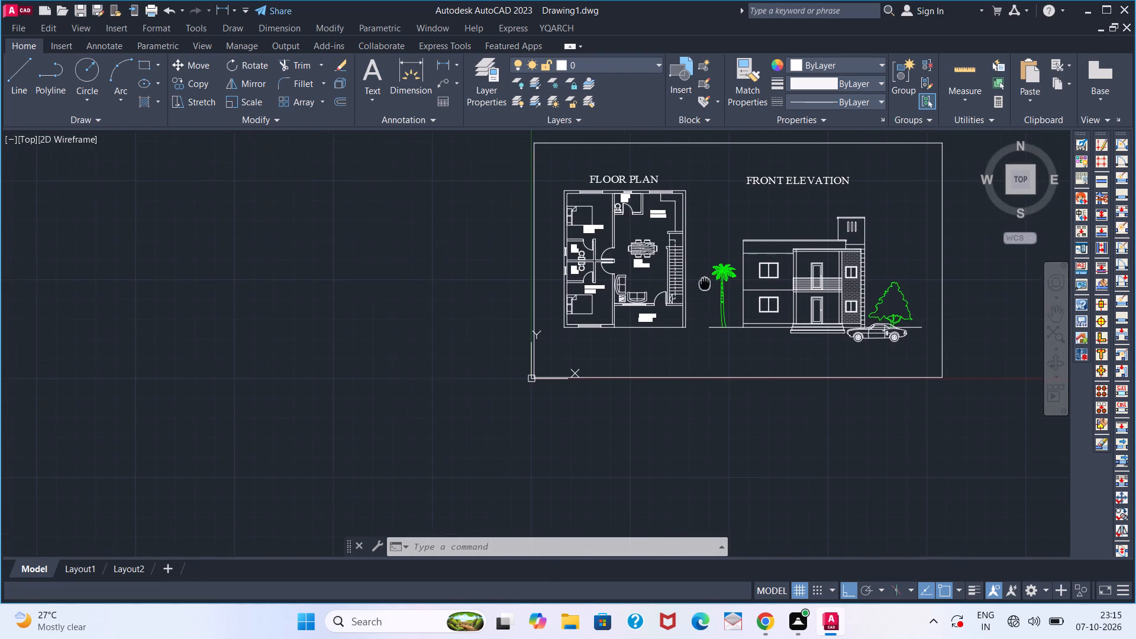
pyautogui.moveTo(706, 283); pyautogui.dragTo(732, 267, button='middle')
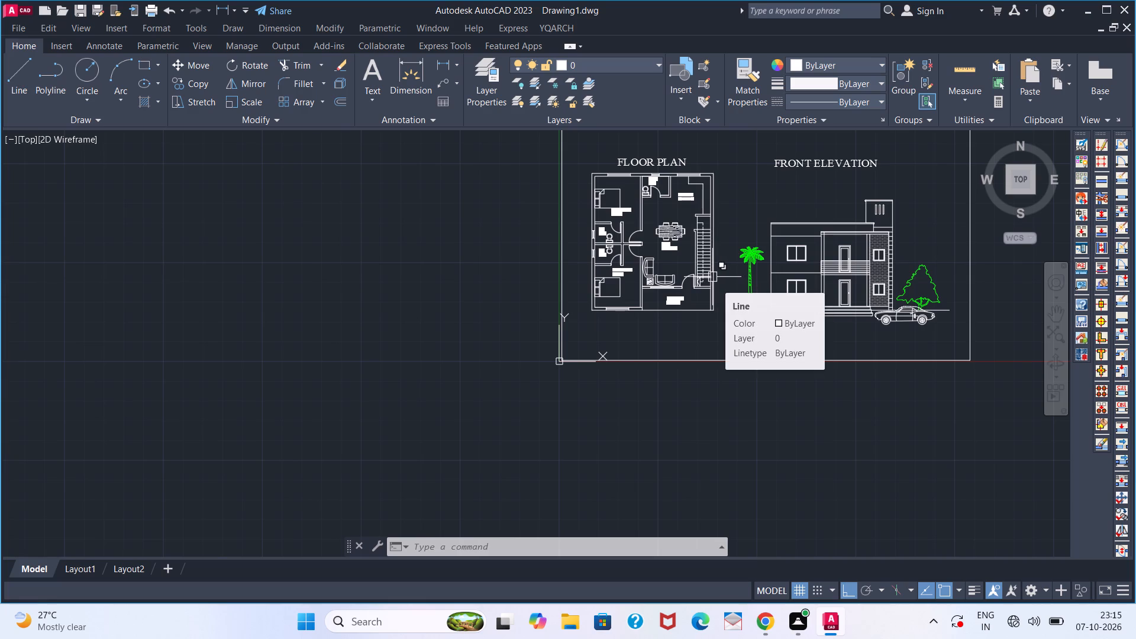
pyautogui.scroll(1, 711, 277)
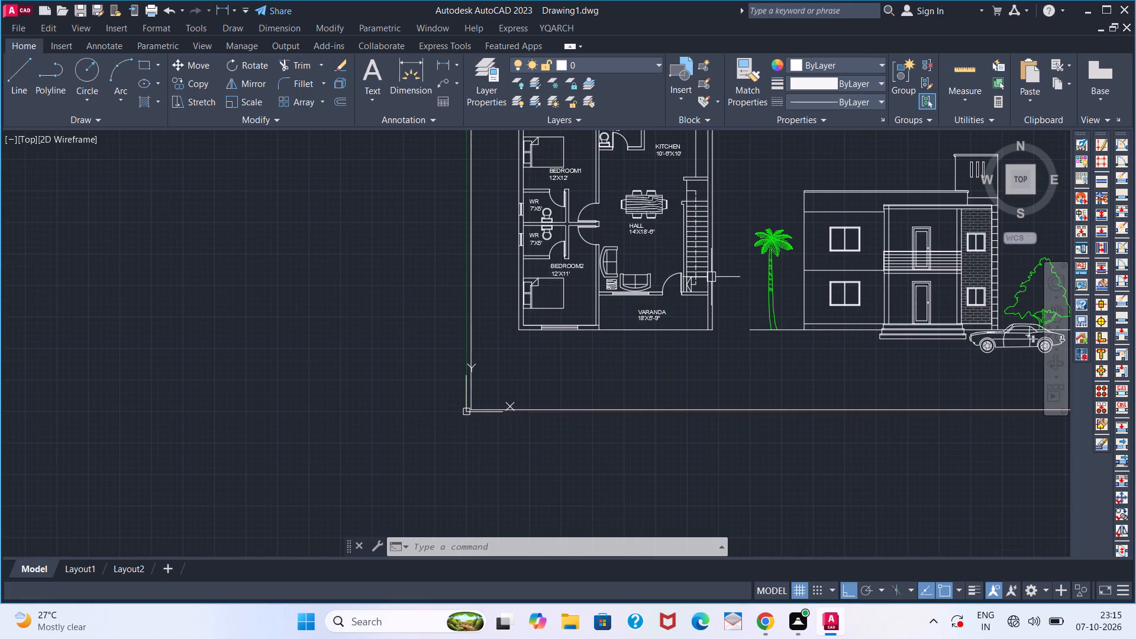
pyautogui.scroll(-1, 711, 277)
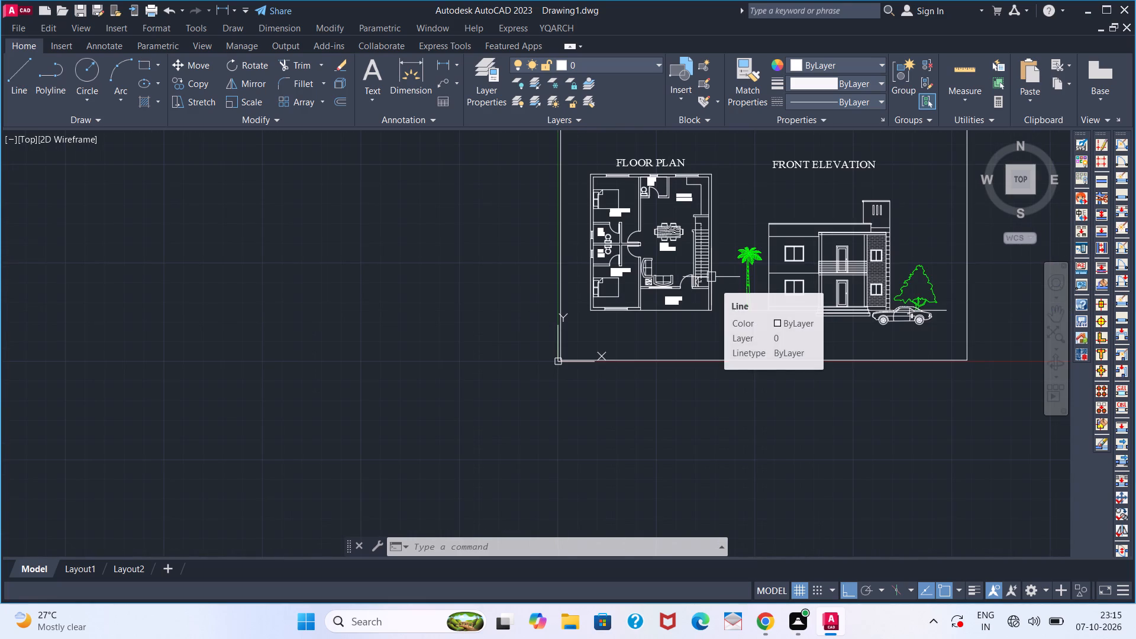
pyautogui.scroll(1, 711, 277)
pyautogui.scroll(-1, 711, 277)
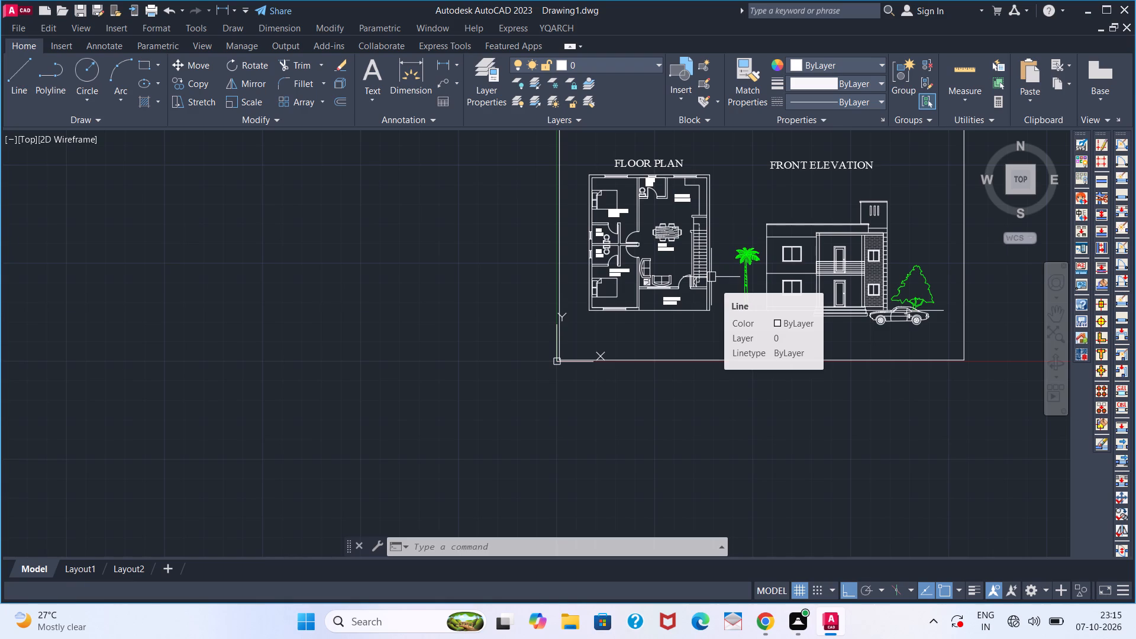
pyautogui.scroll(1, 711, 277)
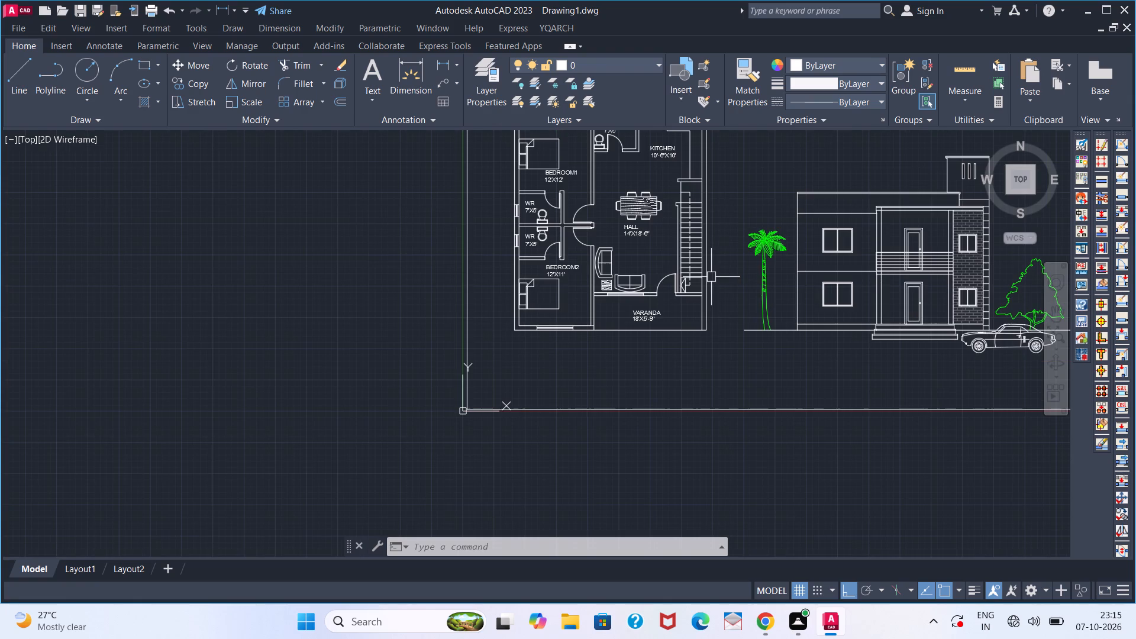
pyautogui.scroll(-1, 711, 277)
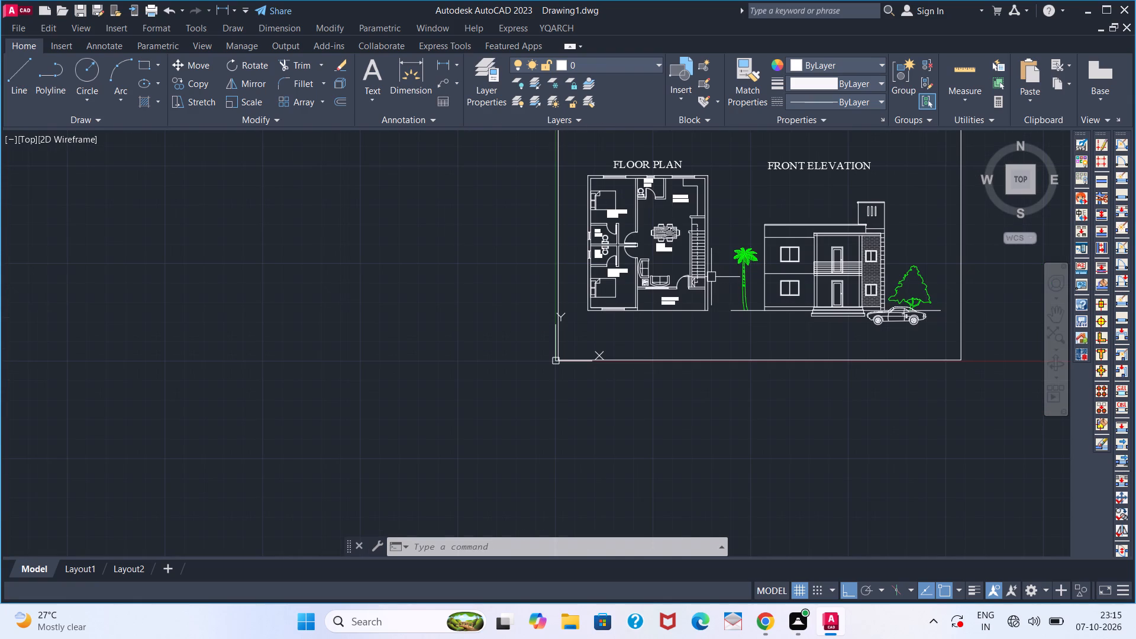
pyautogui.scroll(1, 711, 277)
pyautogui.scroll(-1, 711, 277)
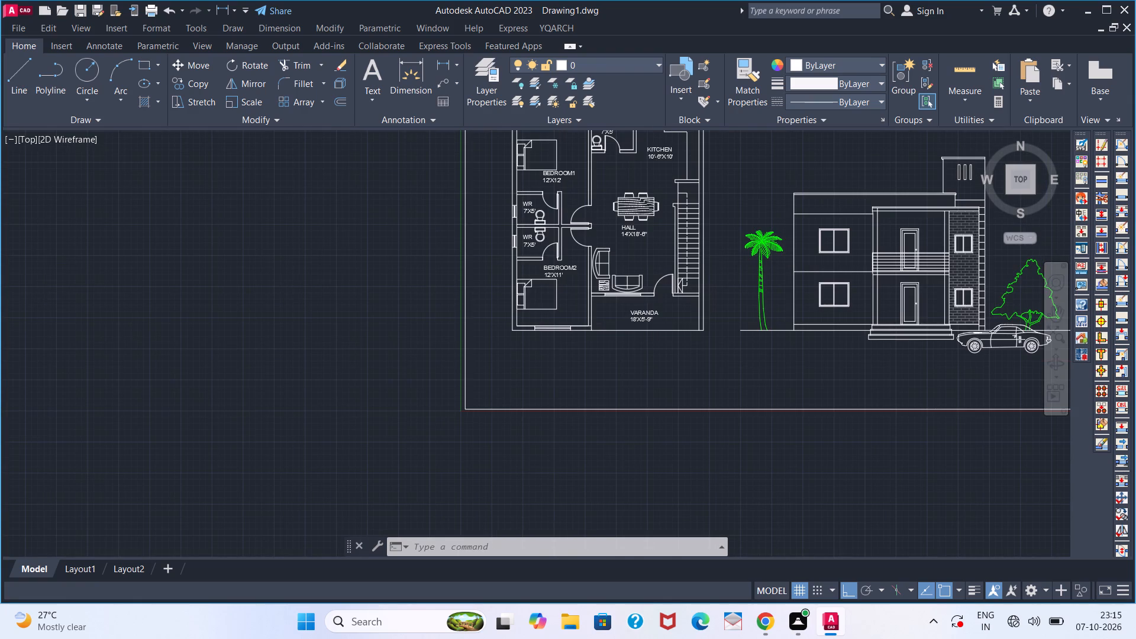
pyautogui.scroll(1, 711, 277)
pyautogui.scroll(-1, 711, 277)
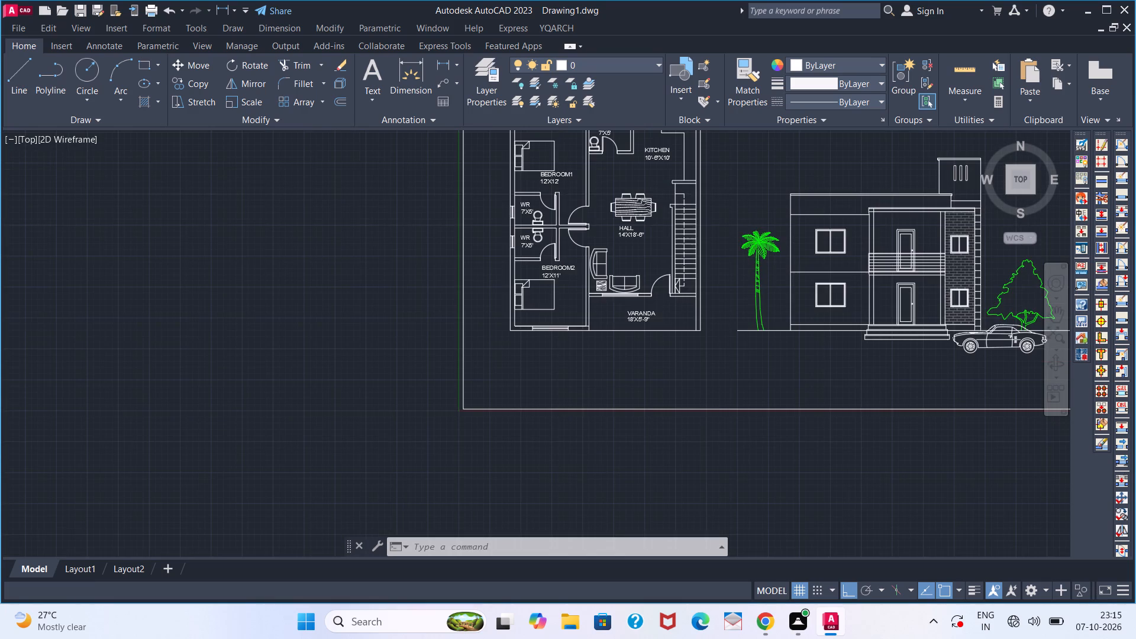
pyautogui.scroll(1, 711, 277)
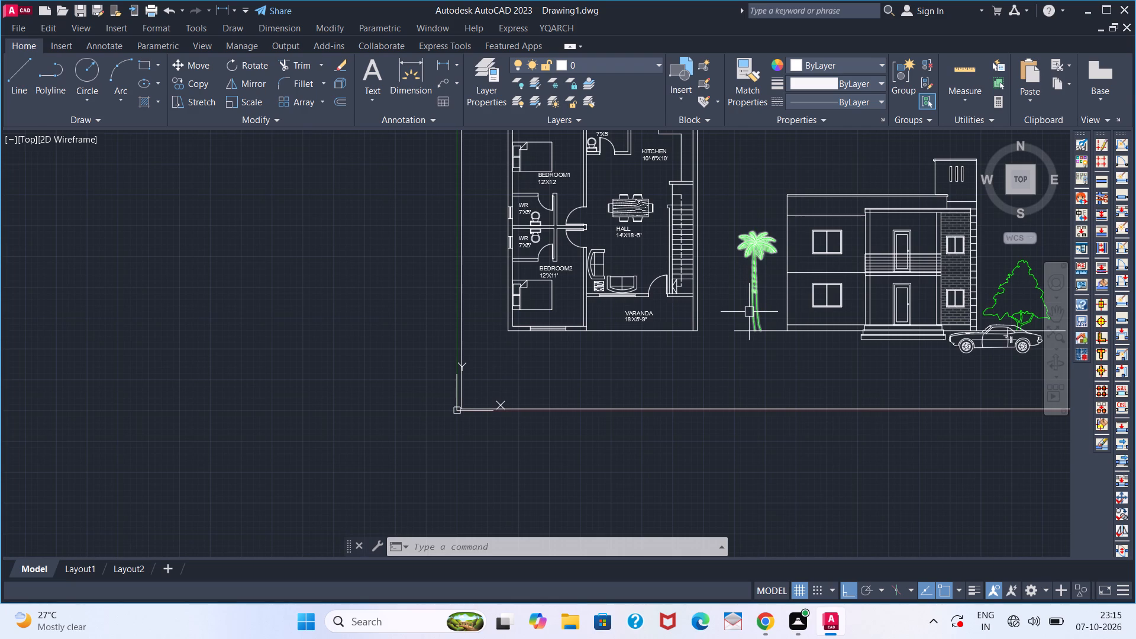
# Examine the layout of the floor plan and front elevation within the sheet frame.
pyautogui.scroll(1, 745, 306)
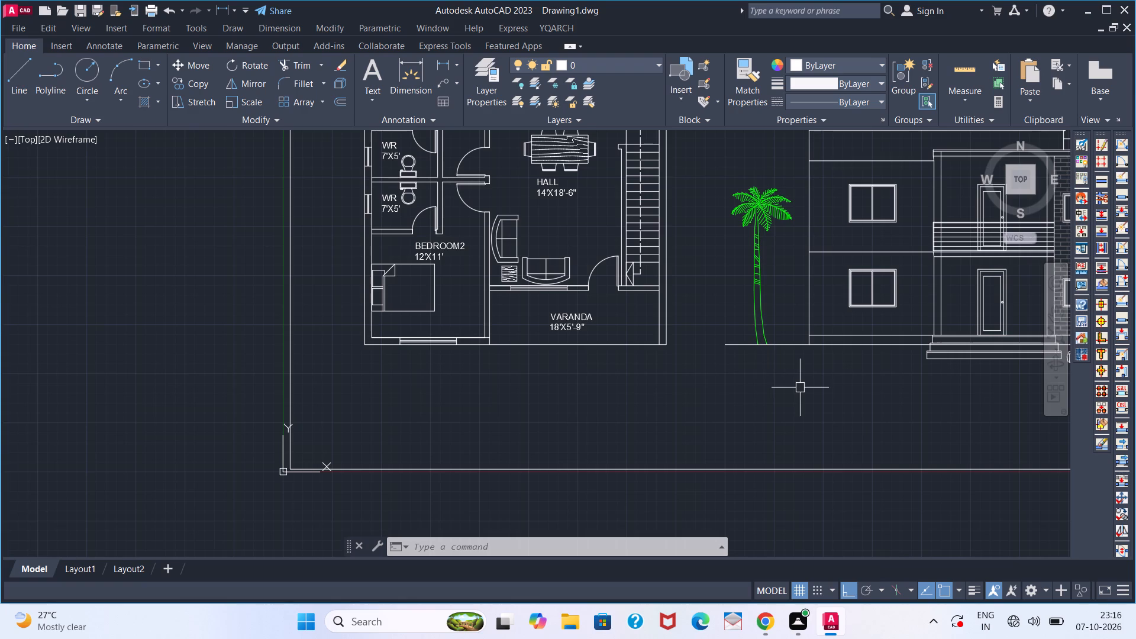
pyautogui.scroll(-1, 801, 389)
pyautogui.scroll(1, 801, 389)
pyautogui.scroll(-1, 799, 390)
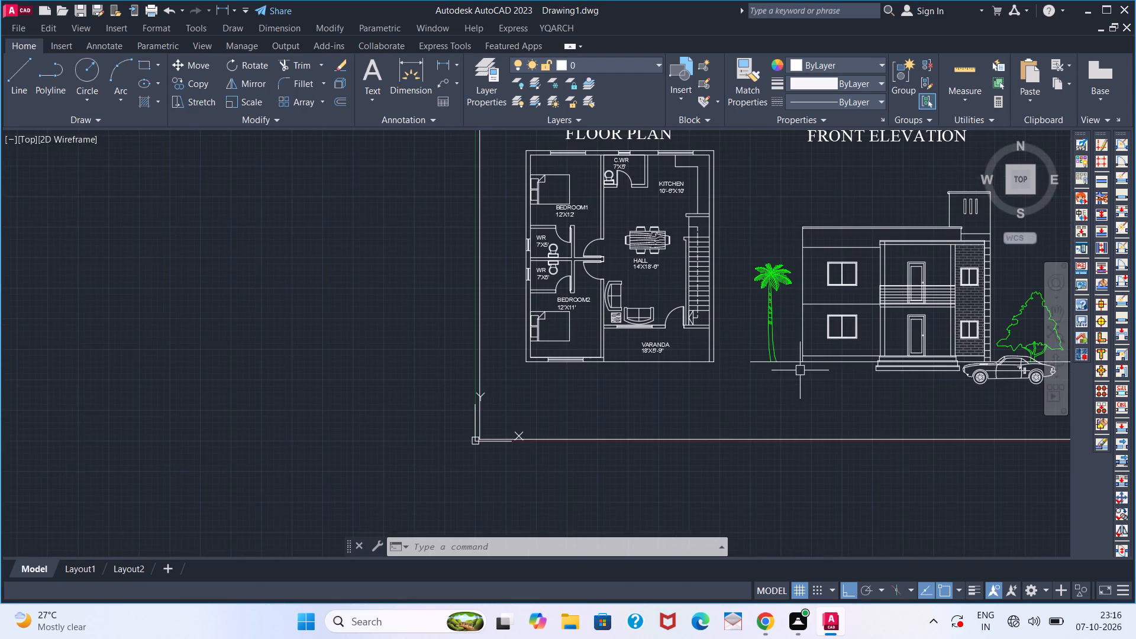
pyautogui.moveTo(799, 370); pyautogui.dragTo(686, 435, button='middle')
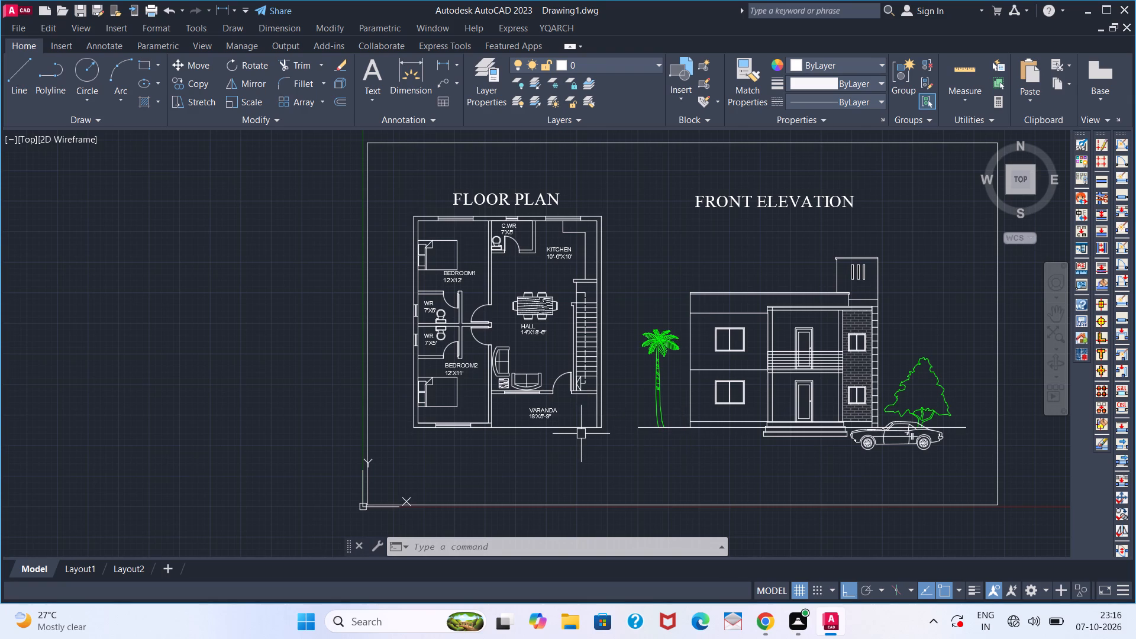
pyautogui.scroll(-1, 581, 434)
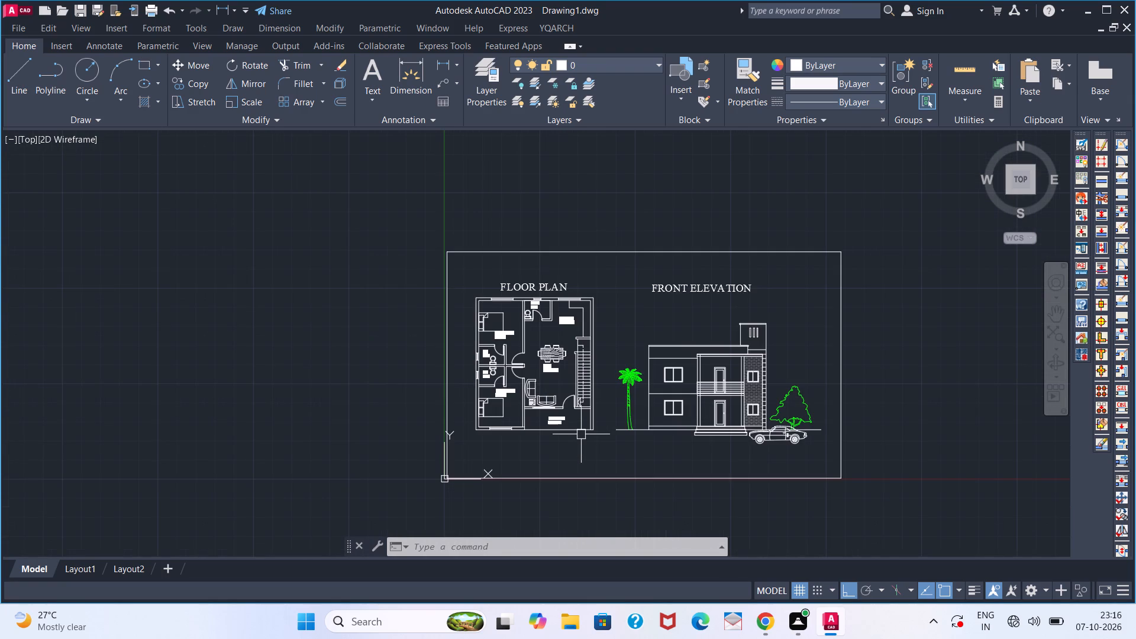
pyautogui.scroll(-2, 581, 434)
pyautogui.scroll(1, 581, 434)
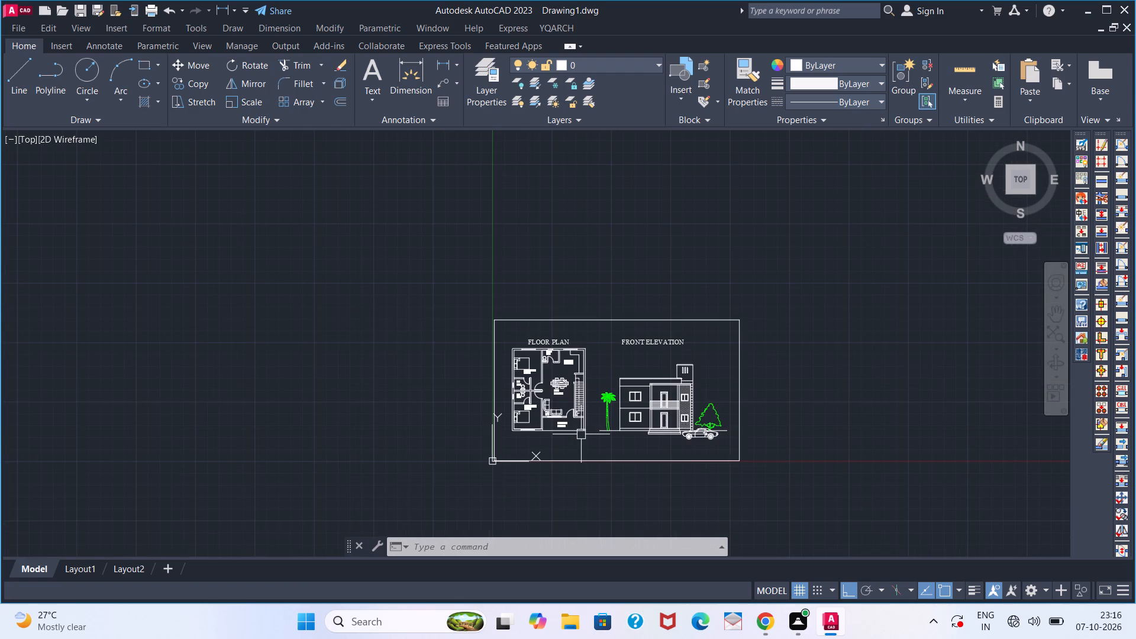
pyautogui.scroll(-1, 581, 434)
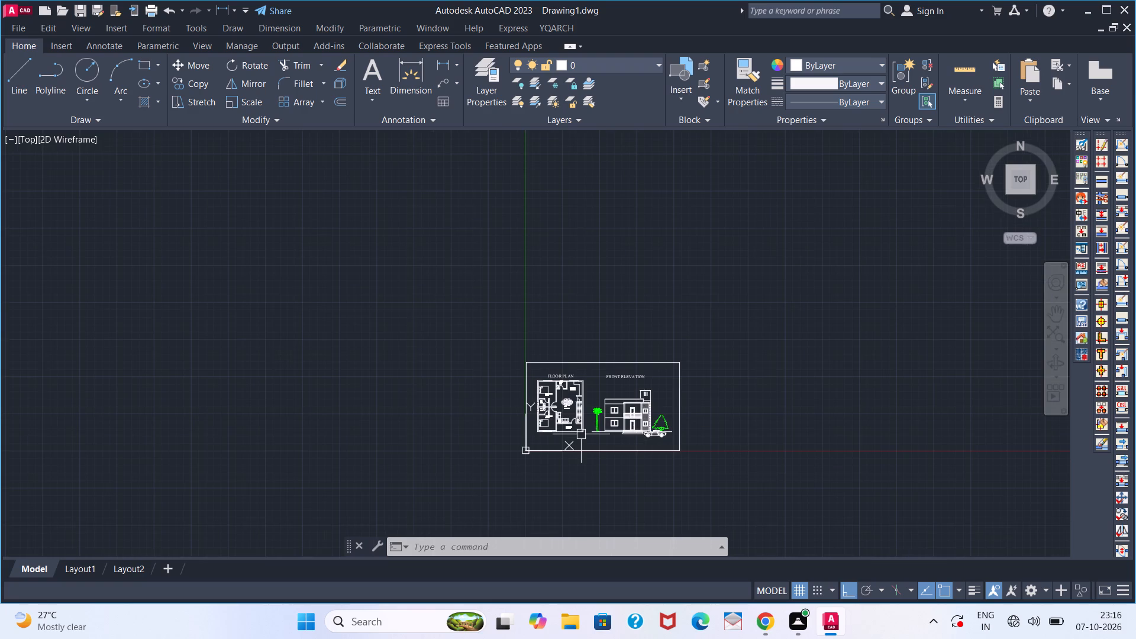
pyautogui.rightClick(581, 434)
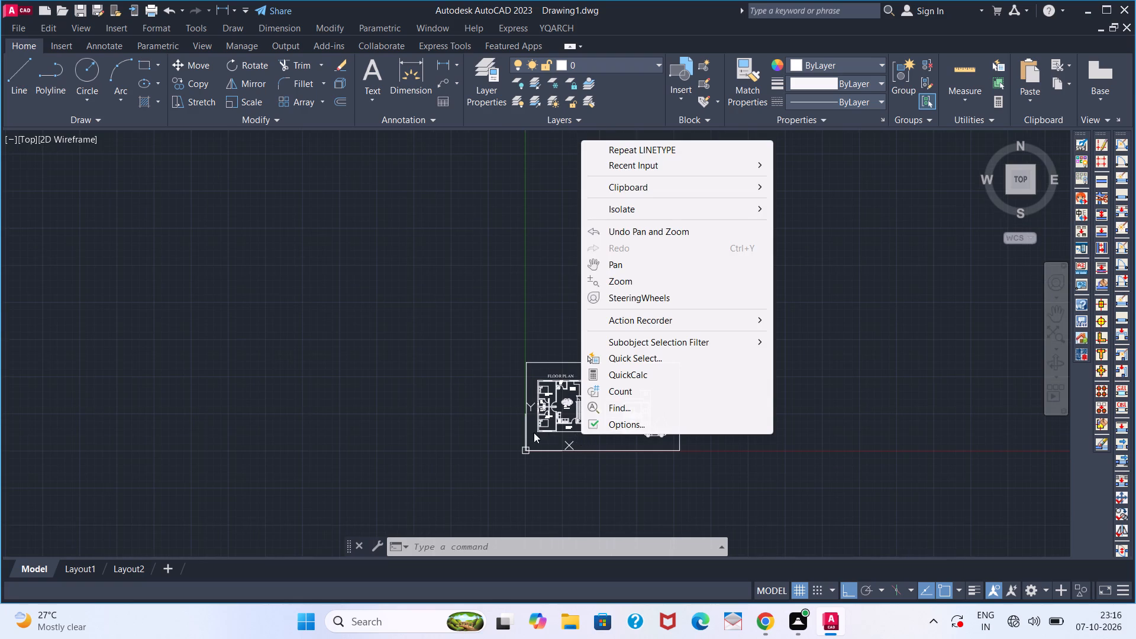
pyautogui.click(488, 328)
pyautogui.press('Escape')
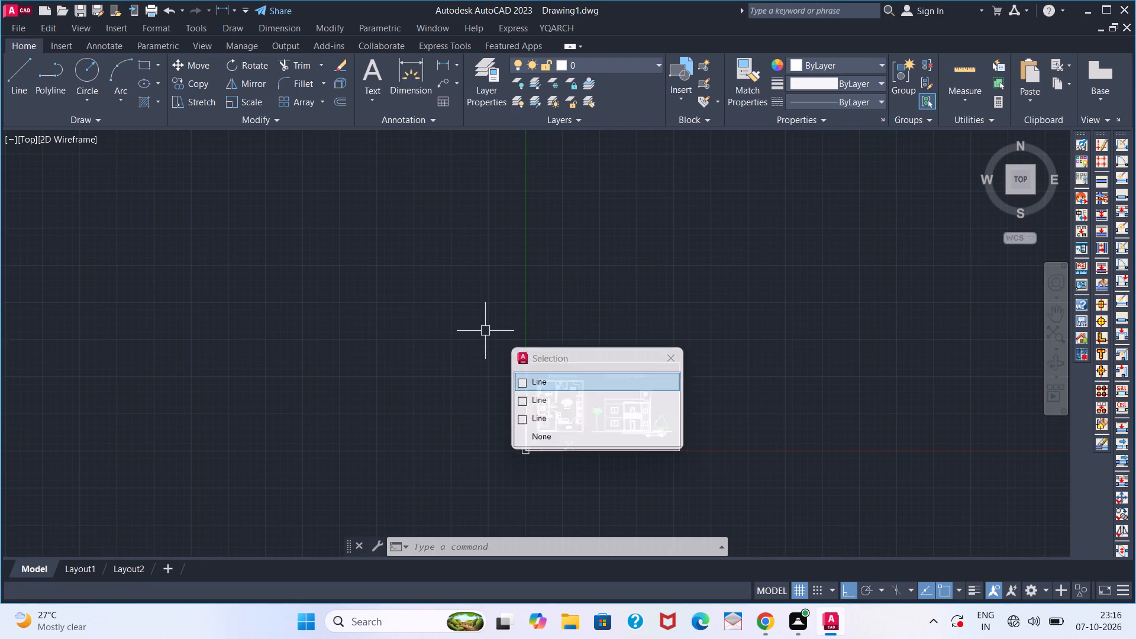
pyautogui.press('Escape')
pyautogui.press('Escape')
# Zoom to the whole drawing and review the framed sheet with its floor plan and front elevation.
pyautogui.write('Z A')
pyautogui.press('space')
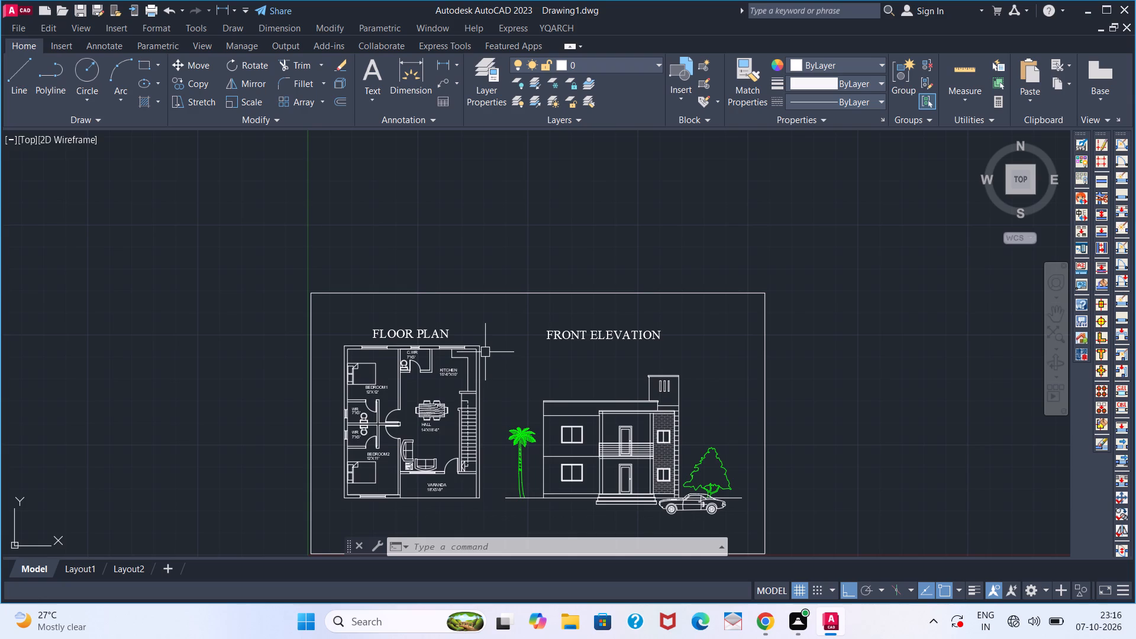
pyautogui.scroll(-1, 485, 352)
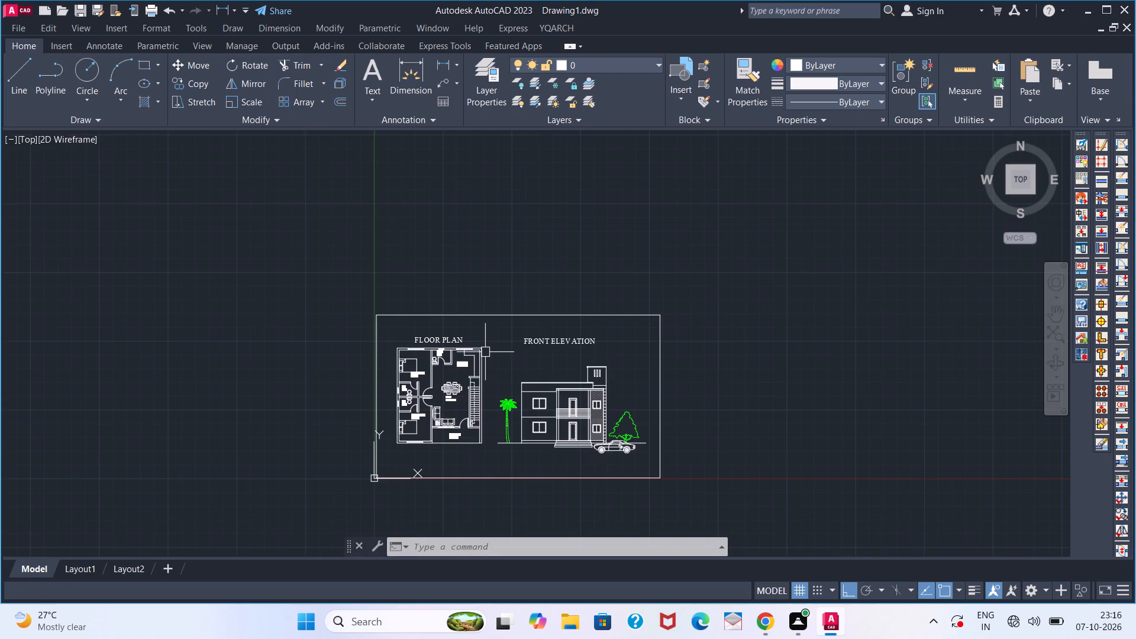
pyautogui.scroll(1, 485, 352)
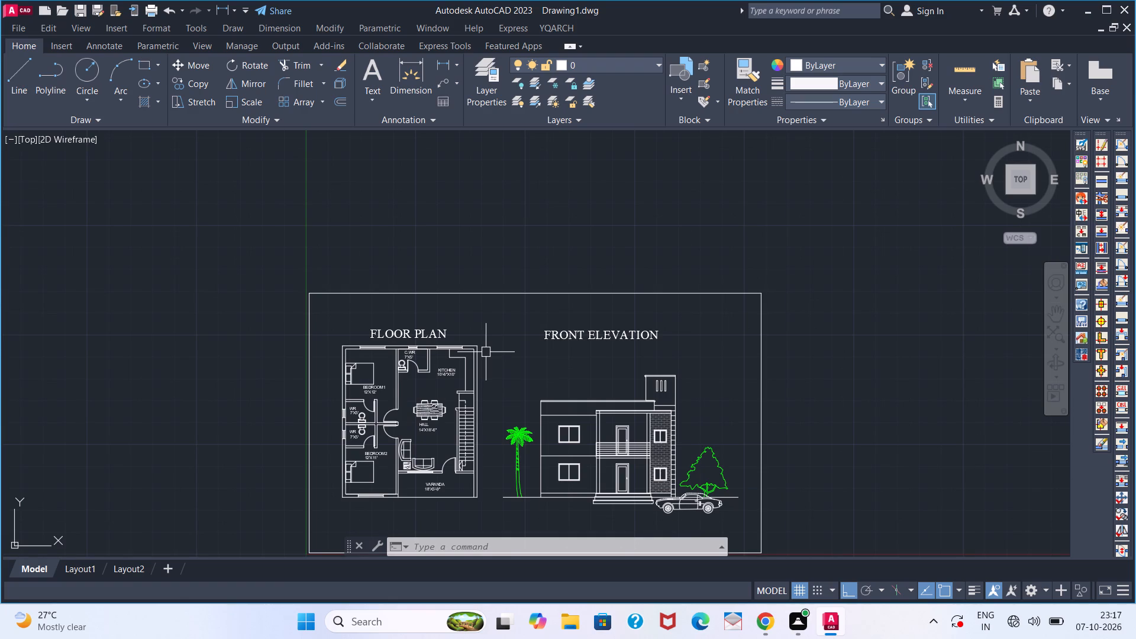
pyautogui.scroll(-2, 486, 352)
pyautogui.scroll(3, 486, 352)
pyautogui.scroll(-1, 486, 352)
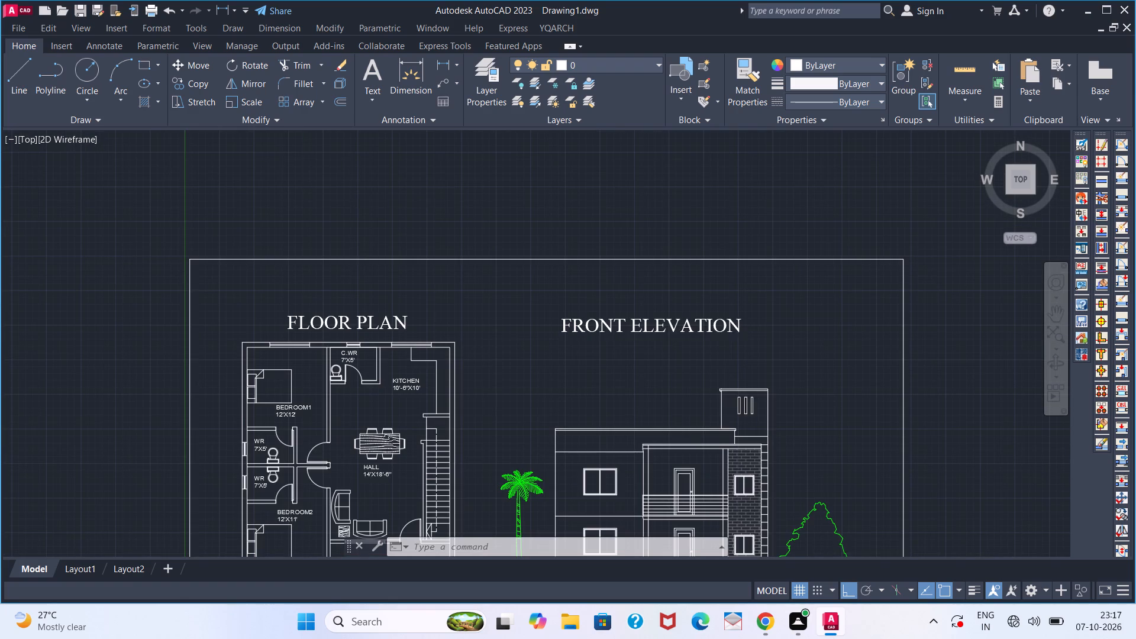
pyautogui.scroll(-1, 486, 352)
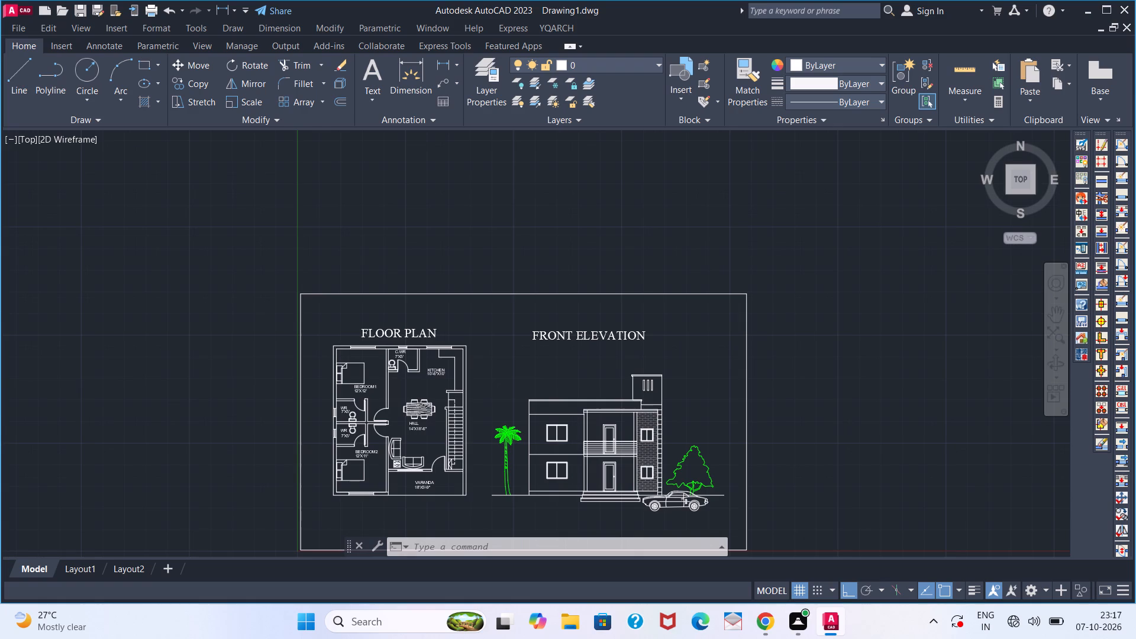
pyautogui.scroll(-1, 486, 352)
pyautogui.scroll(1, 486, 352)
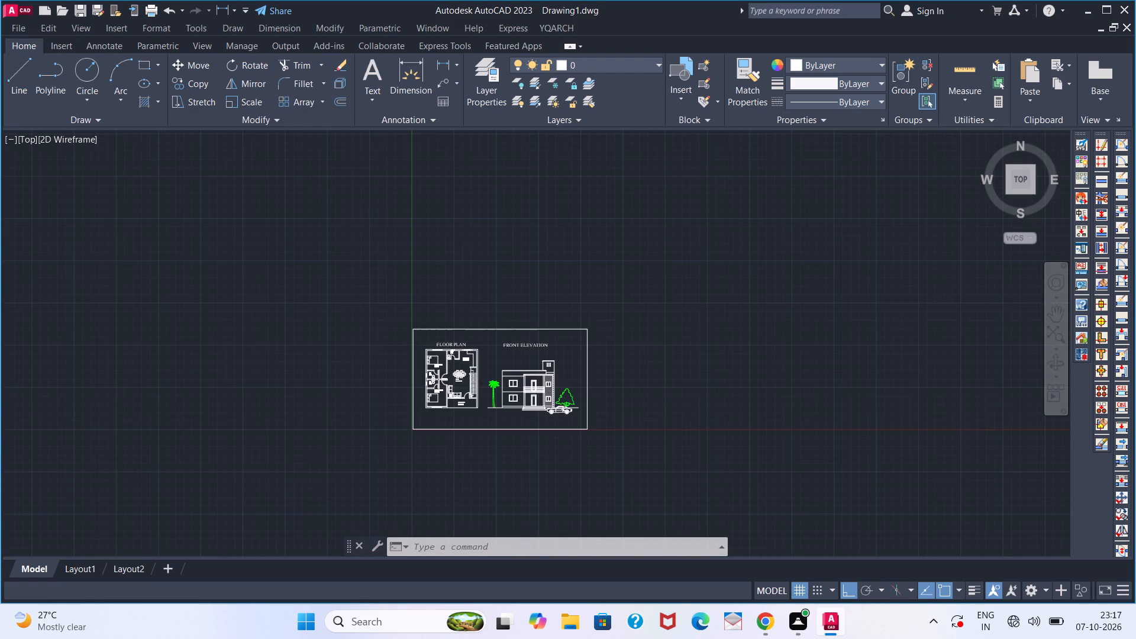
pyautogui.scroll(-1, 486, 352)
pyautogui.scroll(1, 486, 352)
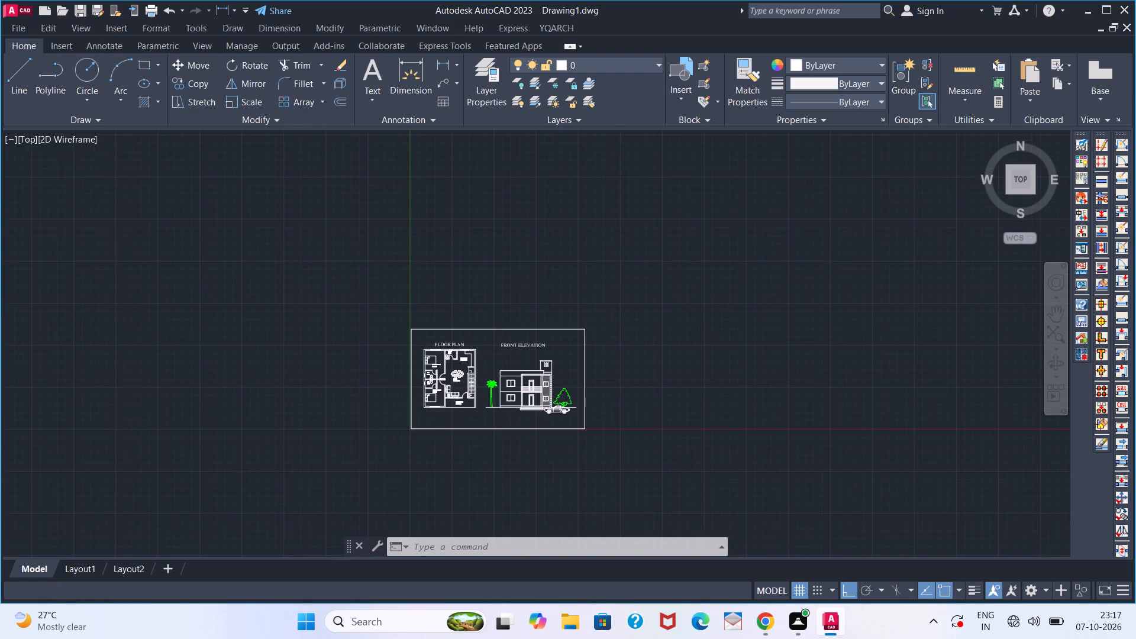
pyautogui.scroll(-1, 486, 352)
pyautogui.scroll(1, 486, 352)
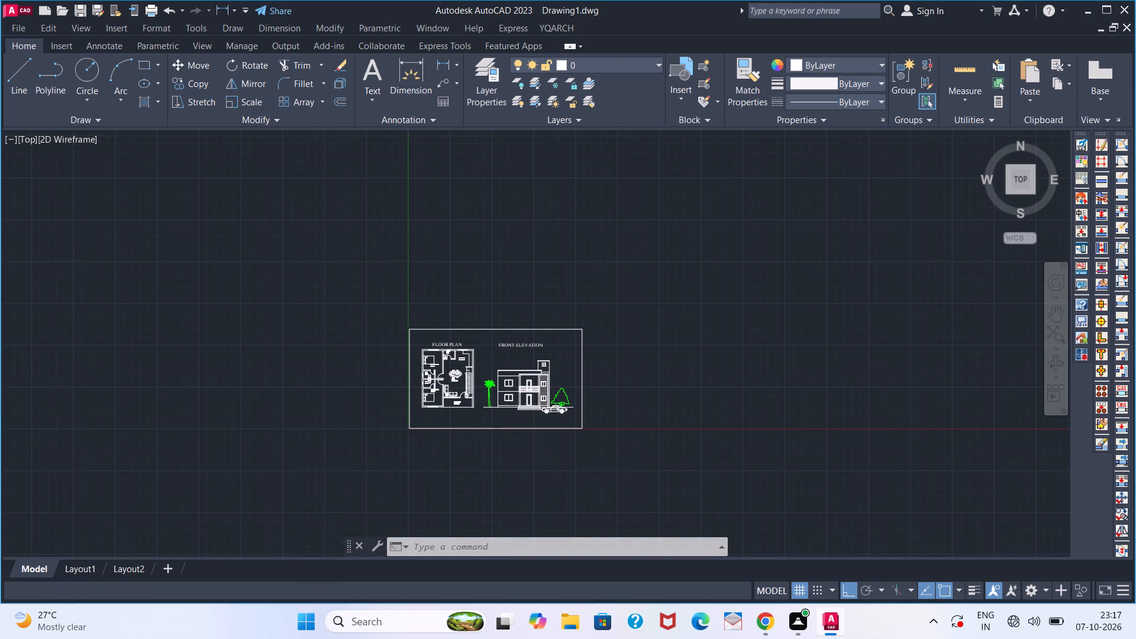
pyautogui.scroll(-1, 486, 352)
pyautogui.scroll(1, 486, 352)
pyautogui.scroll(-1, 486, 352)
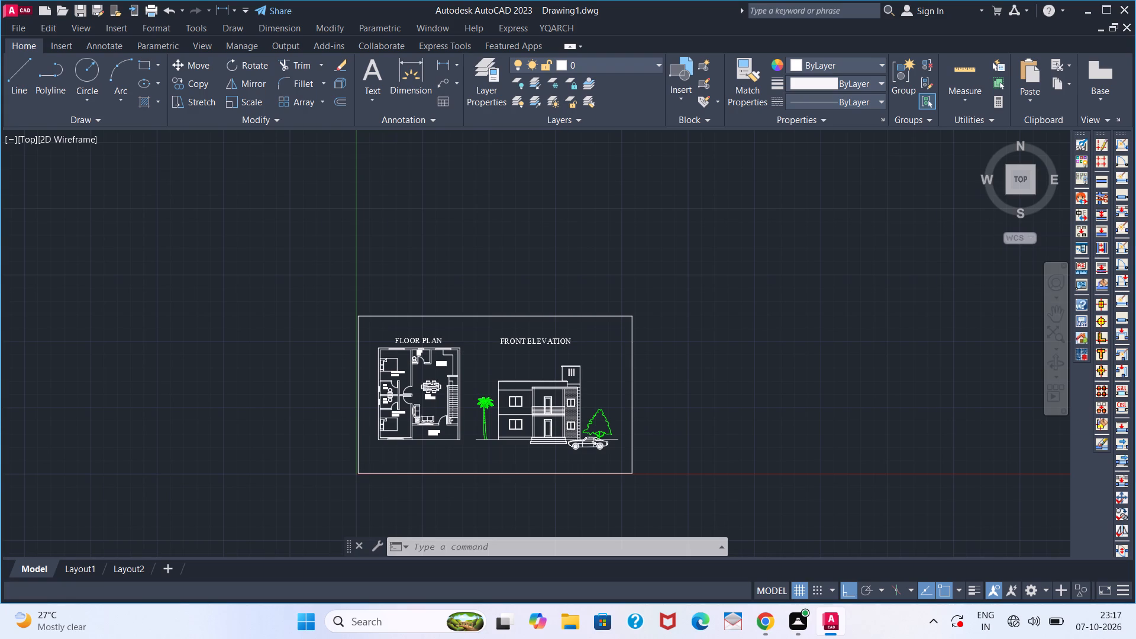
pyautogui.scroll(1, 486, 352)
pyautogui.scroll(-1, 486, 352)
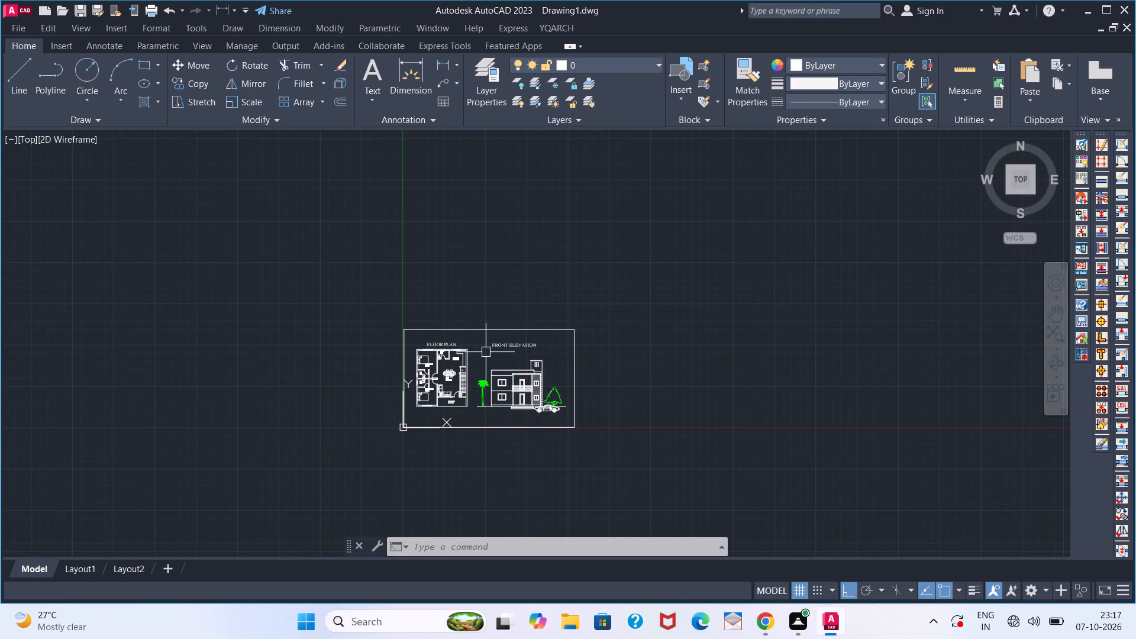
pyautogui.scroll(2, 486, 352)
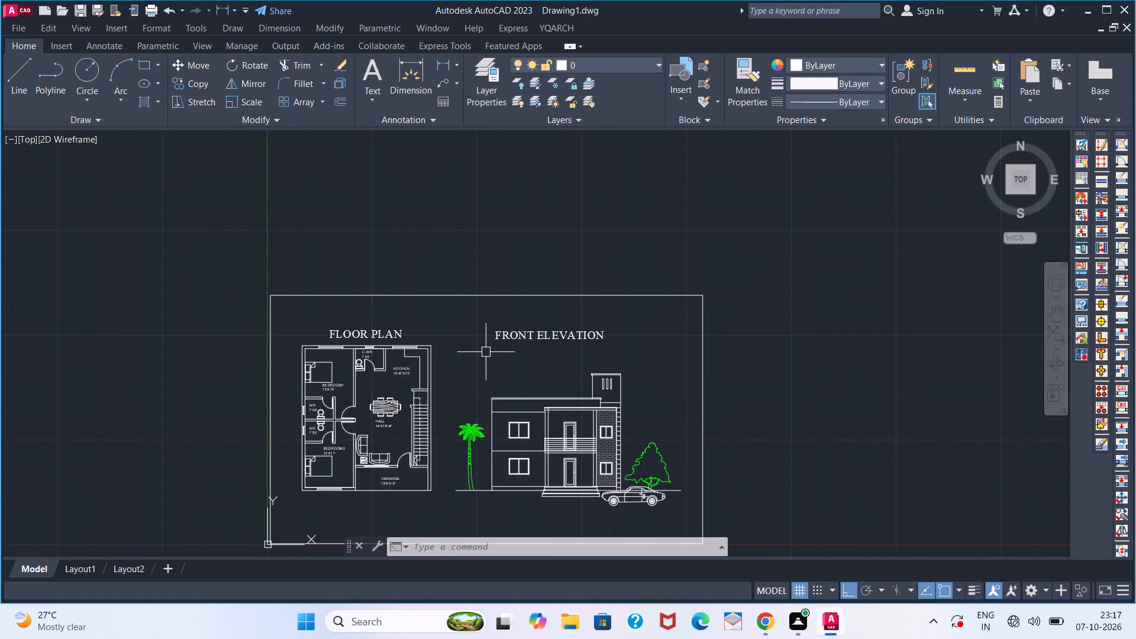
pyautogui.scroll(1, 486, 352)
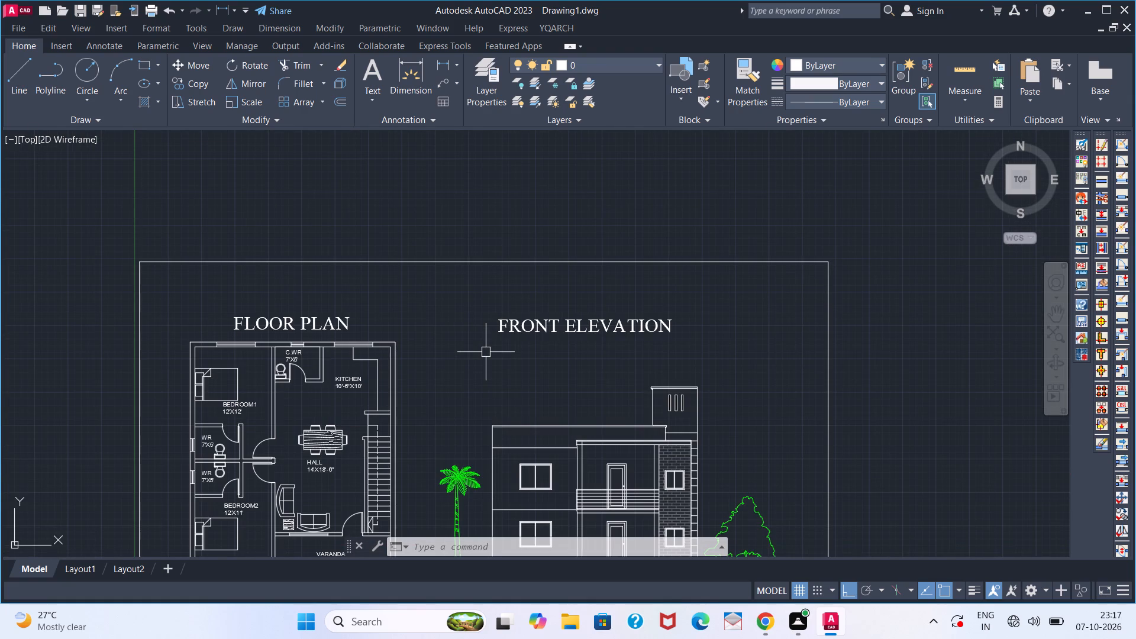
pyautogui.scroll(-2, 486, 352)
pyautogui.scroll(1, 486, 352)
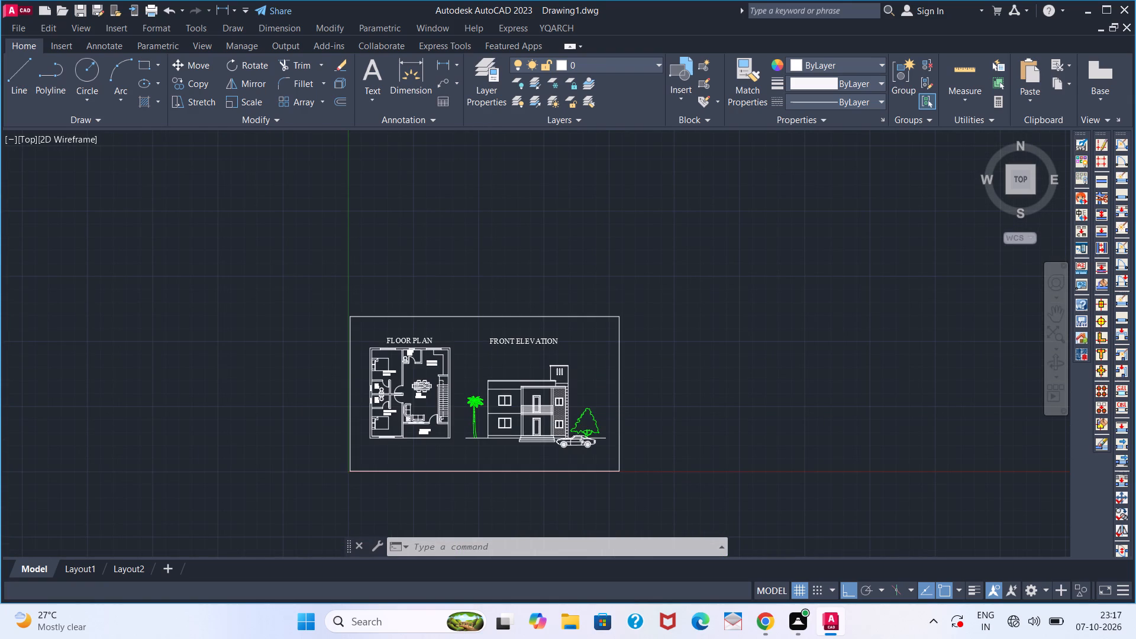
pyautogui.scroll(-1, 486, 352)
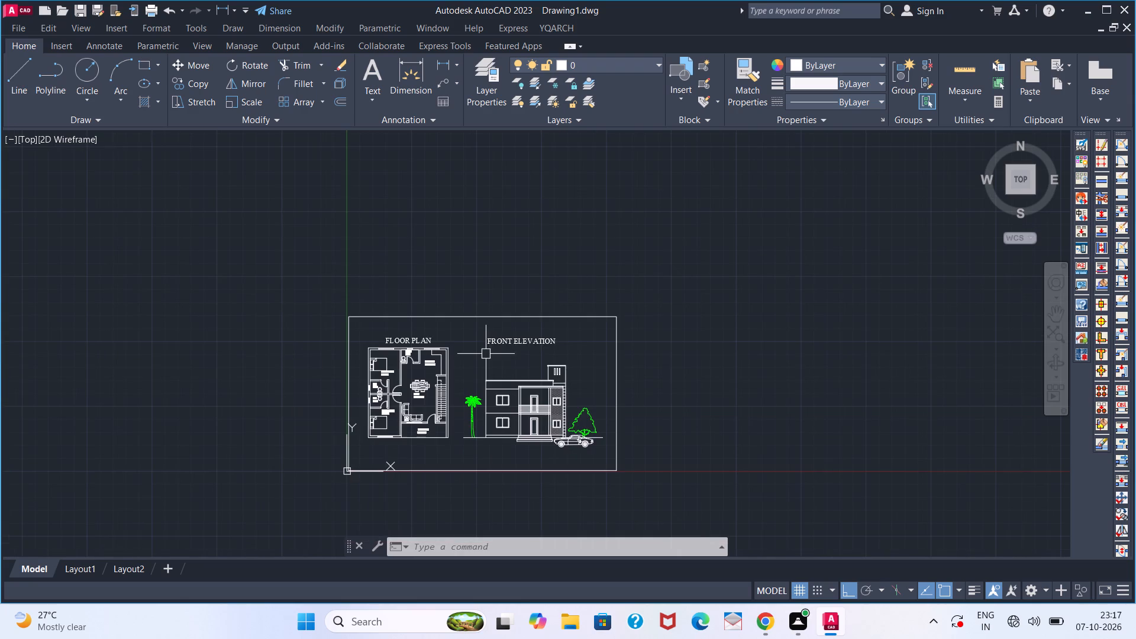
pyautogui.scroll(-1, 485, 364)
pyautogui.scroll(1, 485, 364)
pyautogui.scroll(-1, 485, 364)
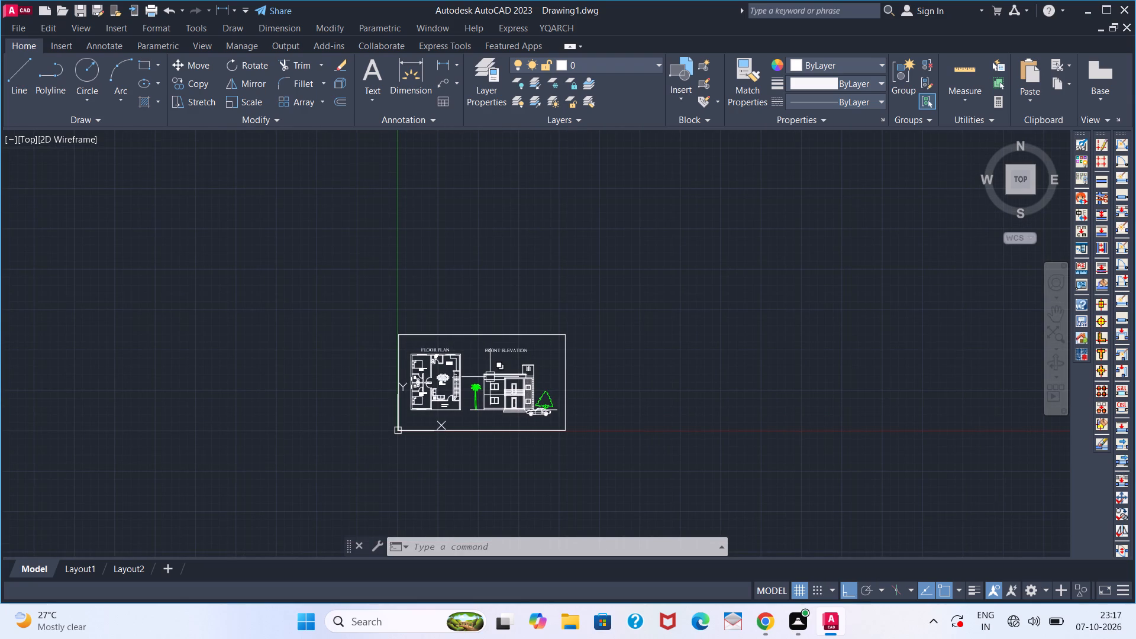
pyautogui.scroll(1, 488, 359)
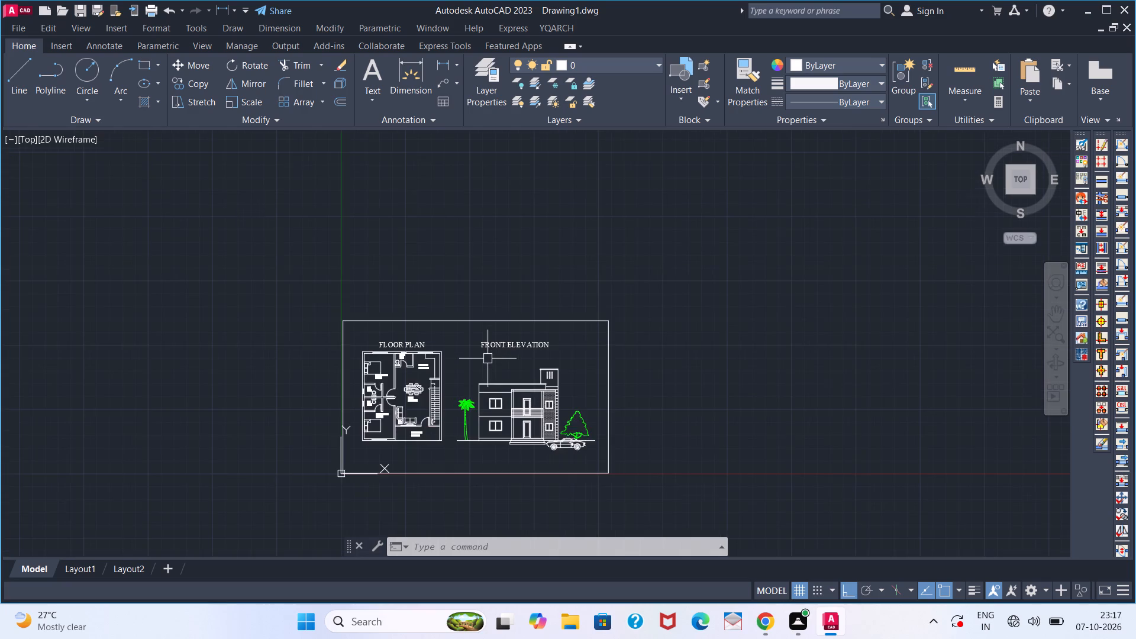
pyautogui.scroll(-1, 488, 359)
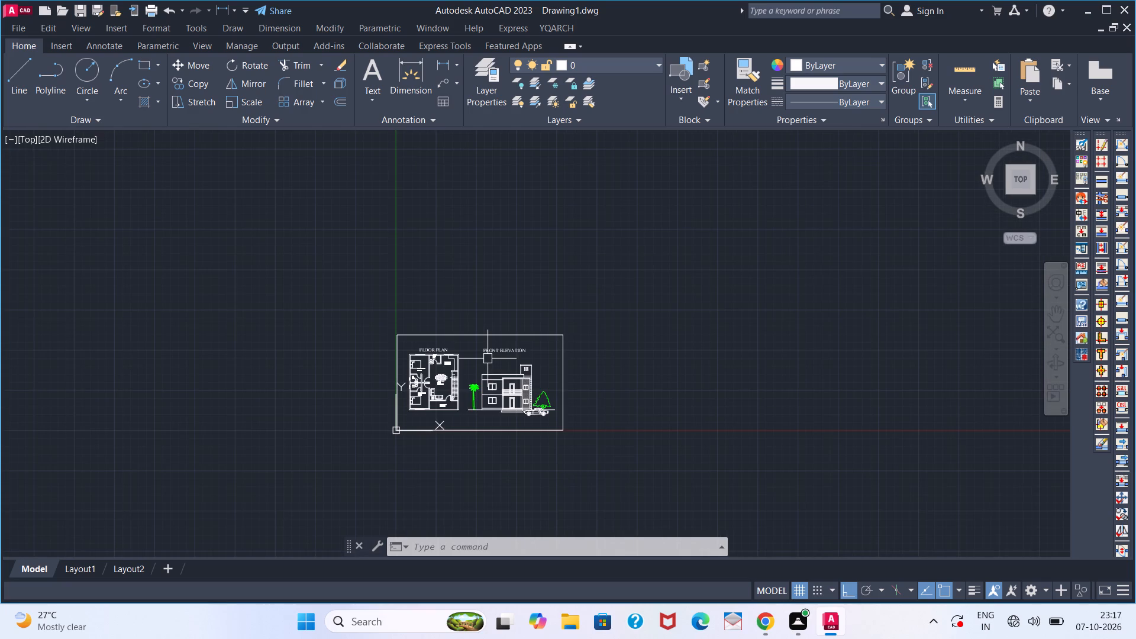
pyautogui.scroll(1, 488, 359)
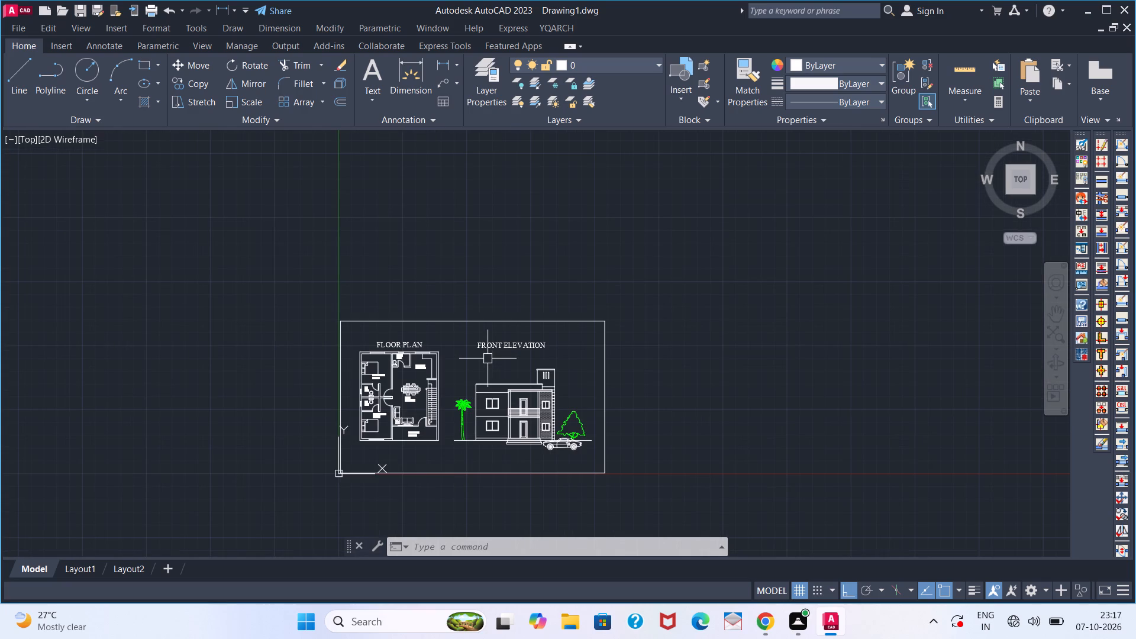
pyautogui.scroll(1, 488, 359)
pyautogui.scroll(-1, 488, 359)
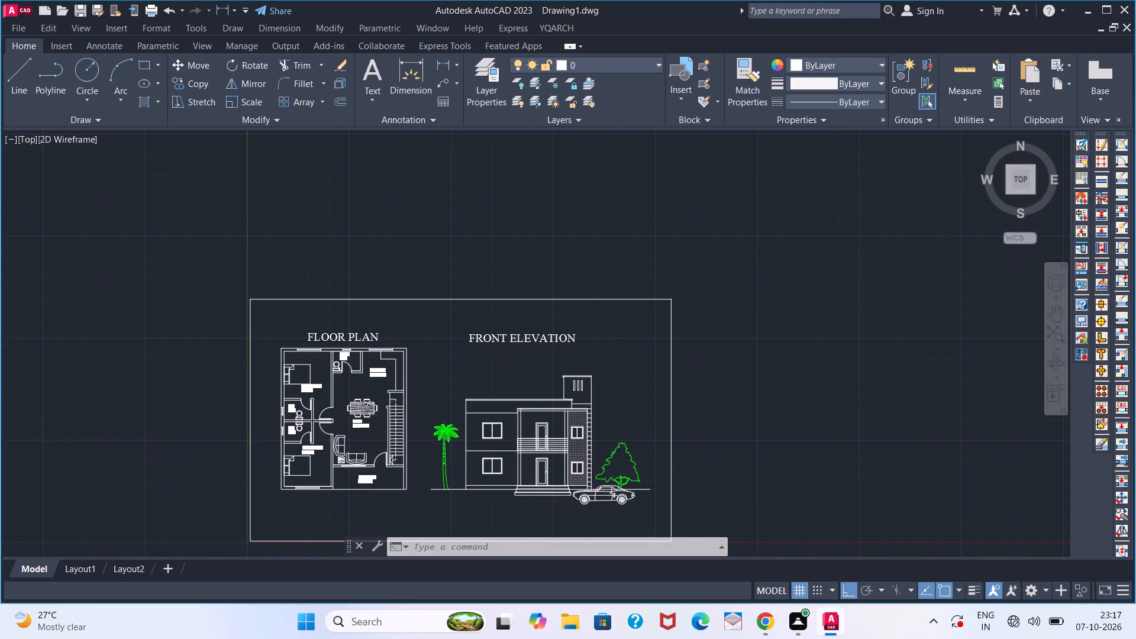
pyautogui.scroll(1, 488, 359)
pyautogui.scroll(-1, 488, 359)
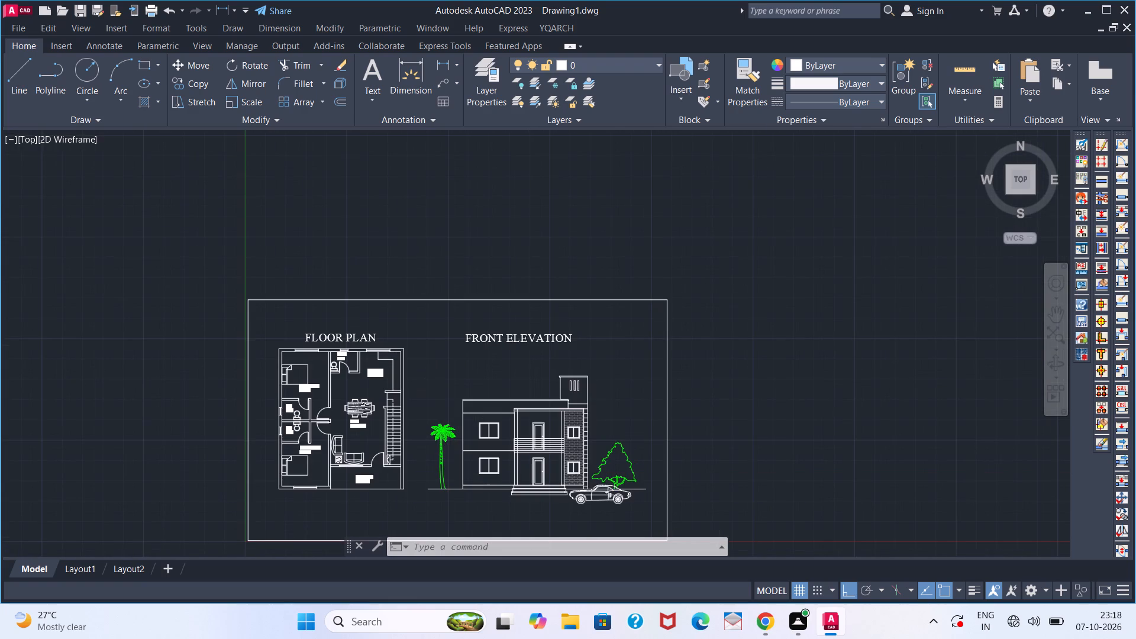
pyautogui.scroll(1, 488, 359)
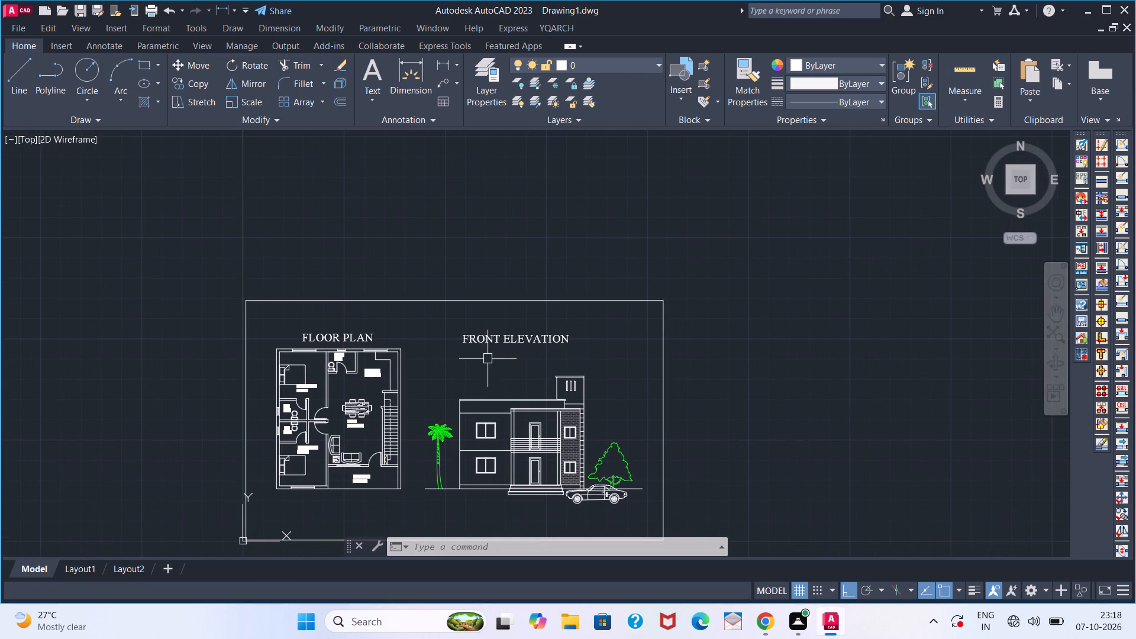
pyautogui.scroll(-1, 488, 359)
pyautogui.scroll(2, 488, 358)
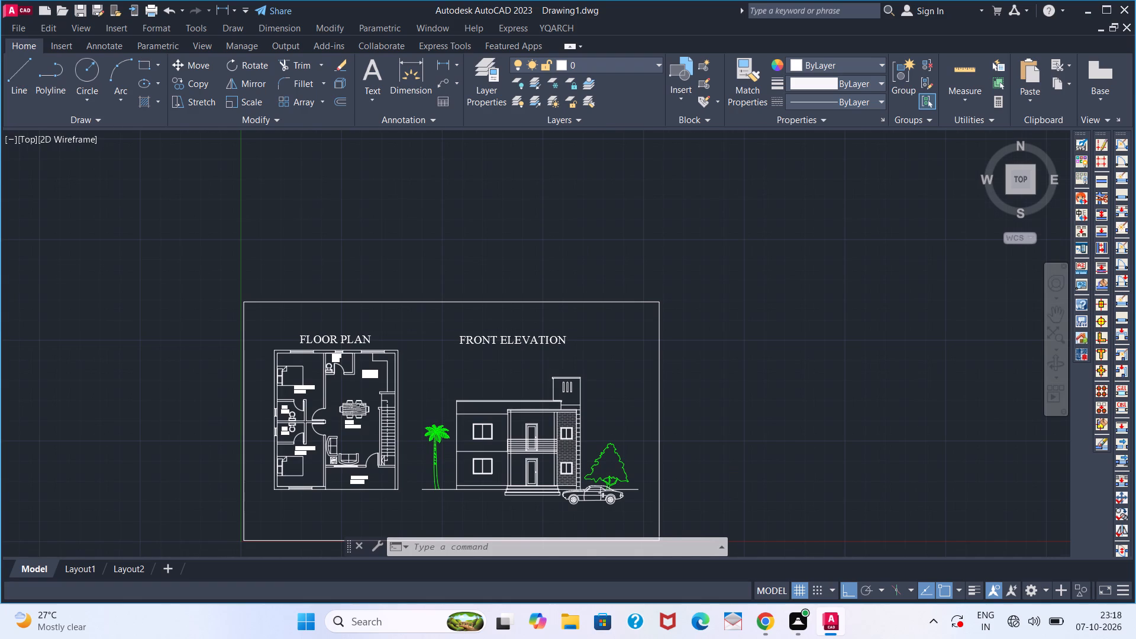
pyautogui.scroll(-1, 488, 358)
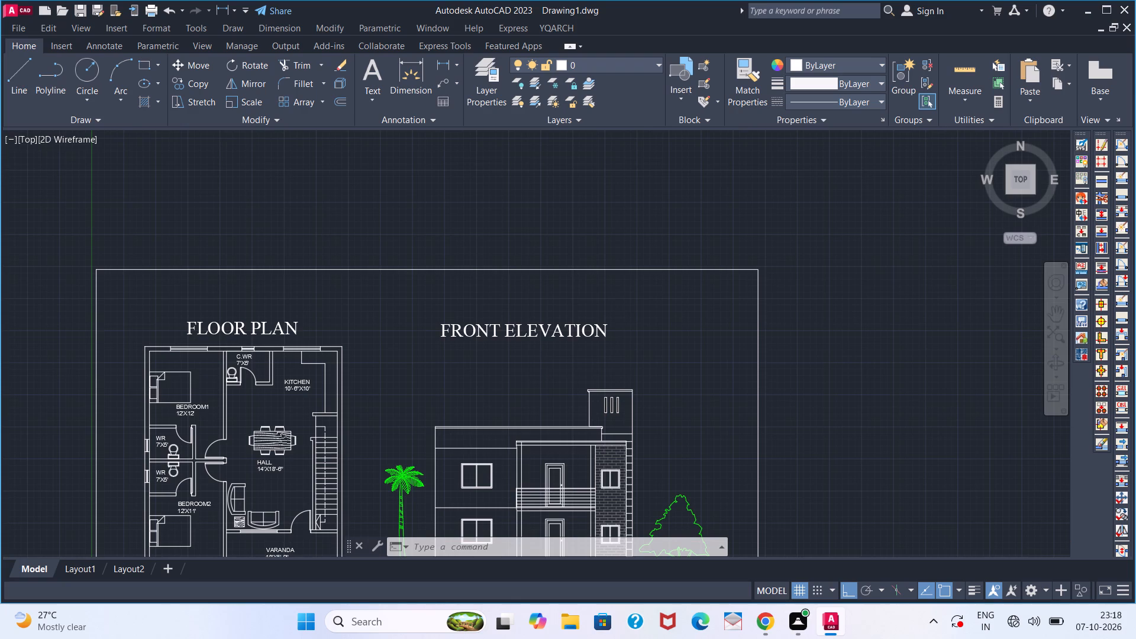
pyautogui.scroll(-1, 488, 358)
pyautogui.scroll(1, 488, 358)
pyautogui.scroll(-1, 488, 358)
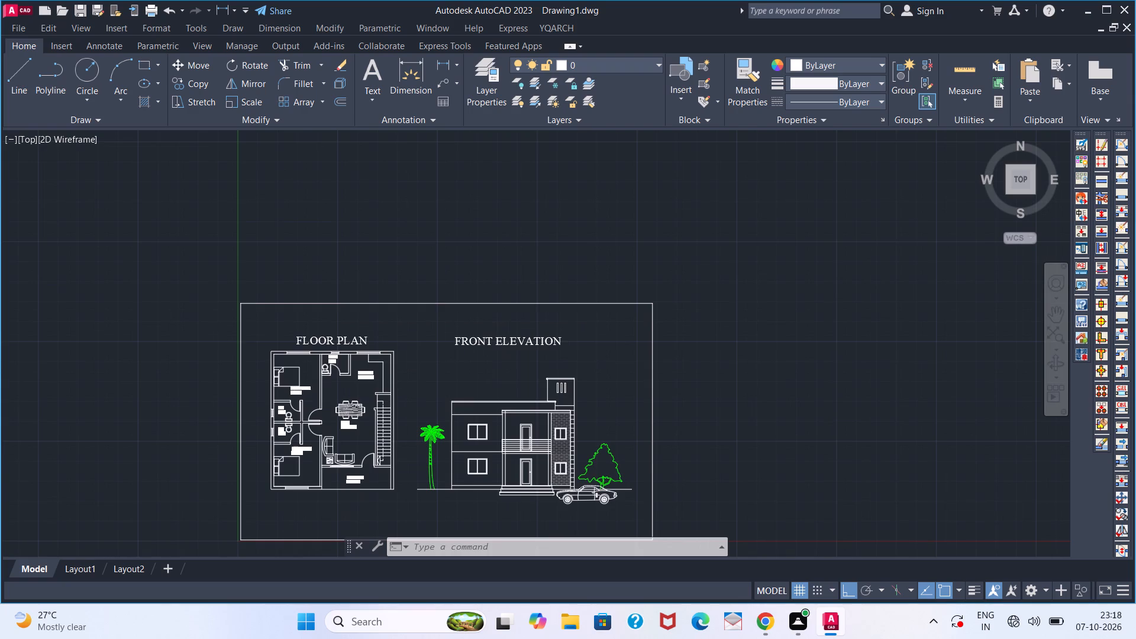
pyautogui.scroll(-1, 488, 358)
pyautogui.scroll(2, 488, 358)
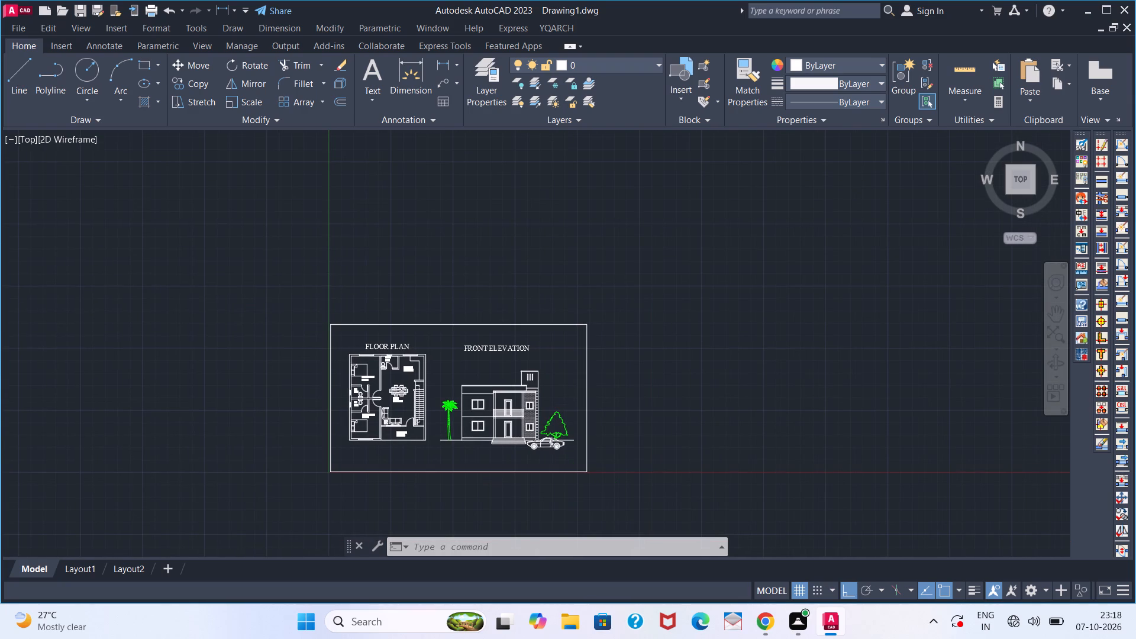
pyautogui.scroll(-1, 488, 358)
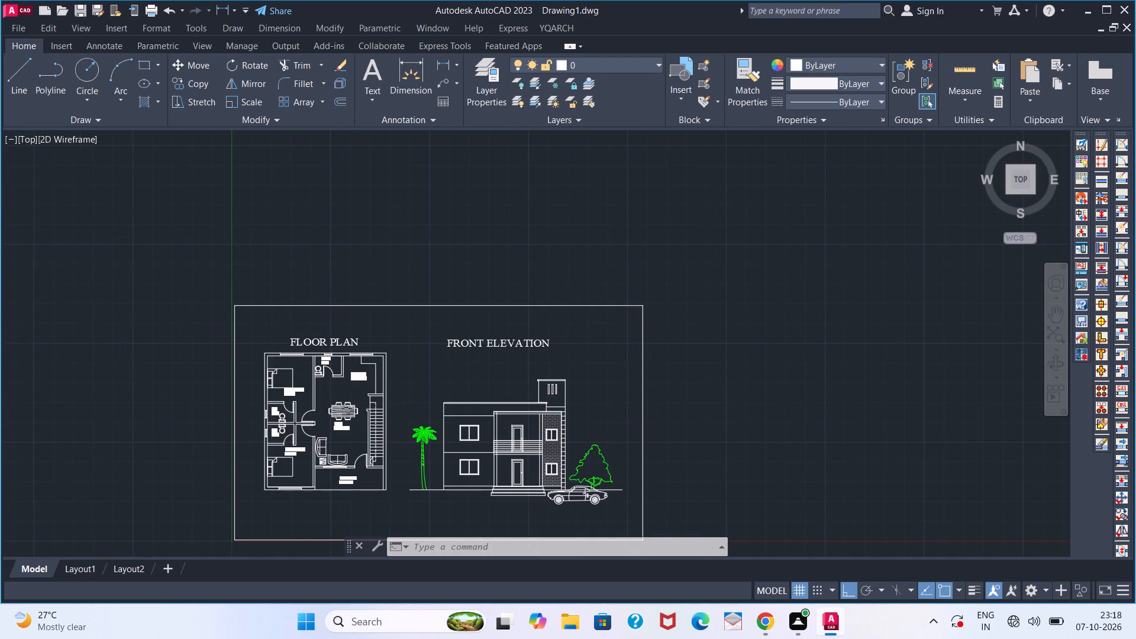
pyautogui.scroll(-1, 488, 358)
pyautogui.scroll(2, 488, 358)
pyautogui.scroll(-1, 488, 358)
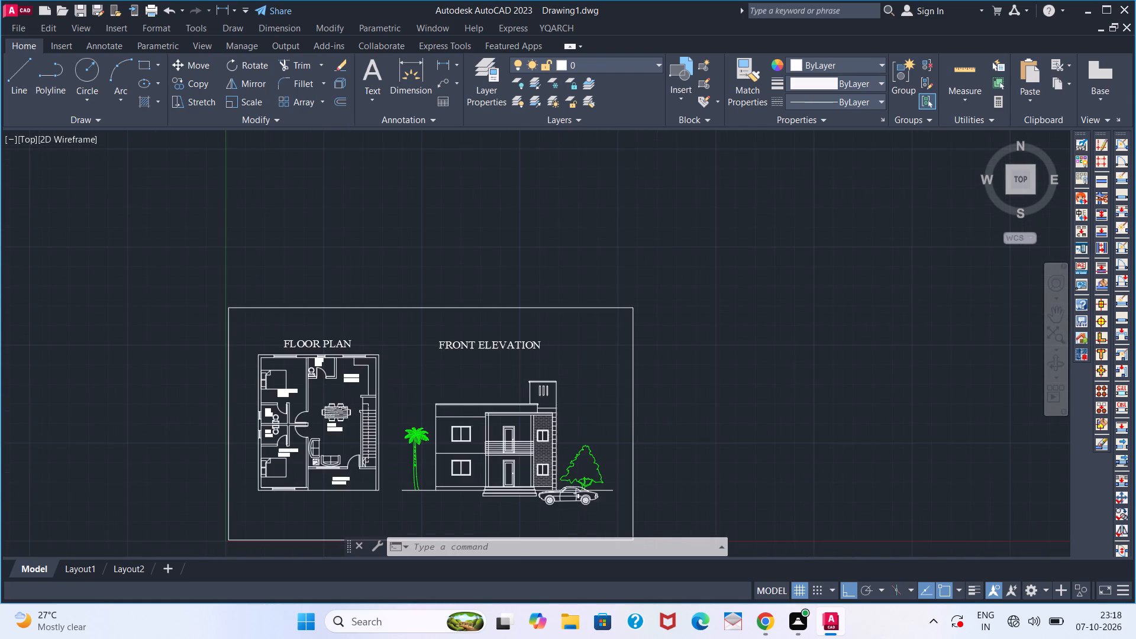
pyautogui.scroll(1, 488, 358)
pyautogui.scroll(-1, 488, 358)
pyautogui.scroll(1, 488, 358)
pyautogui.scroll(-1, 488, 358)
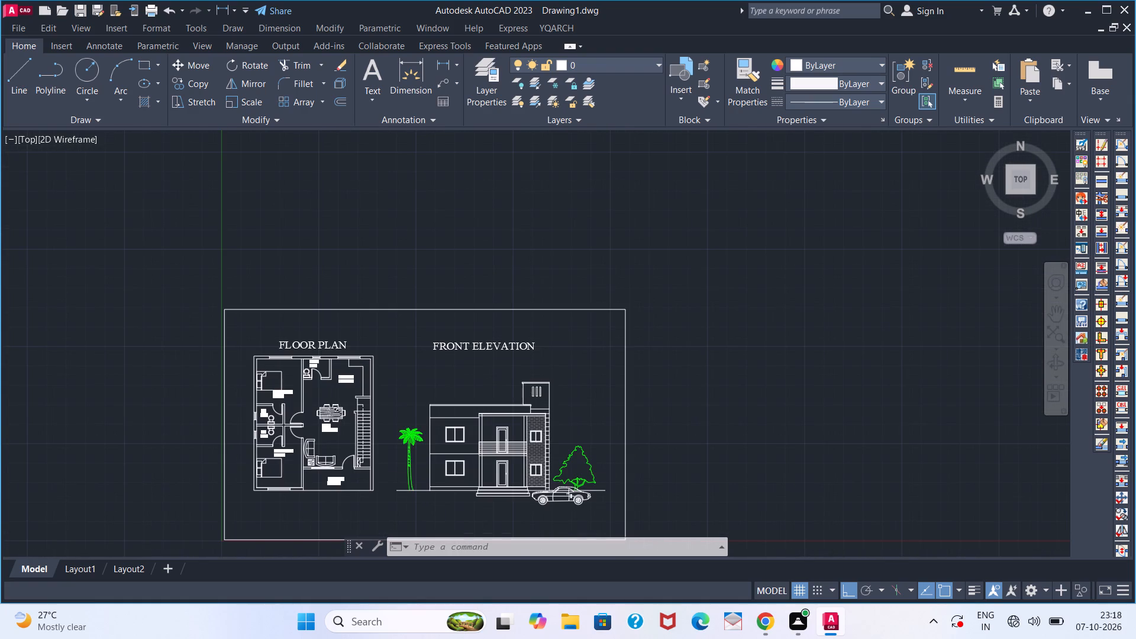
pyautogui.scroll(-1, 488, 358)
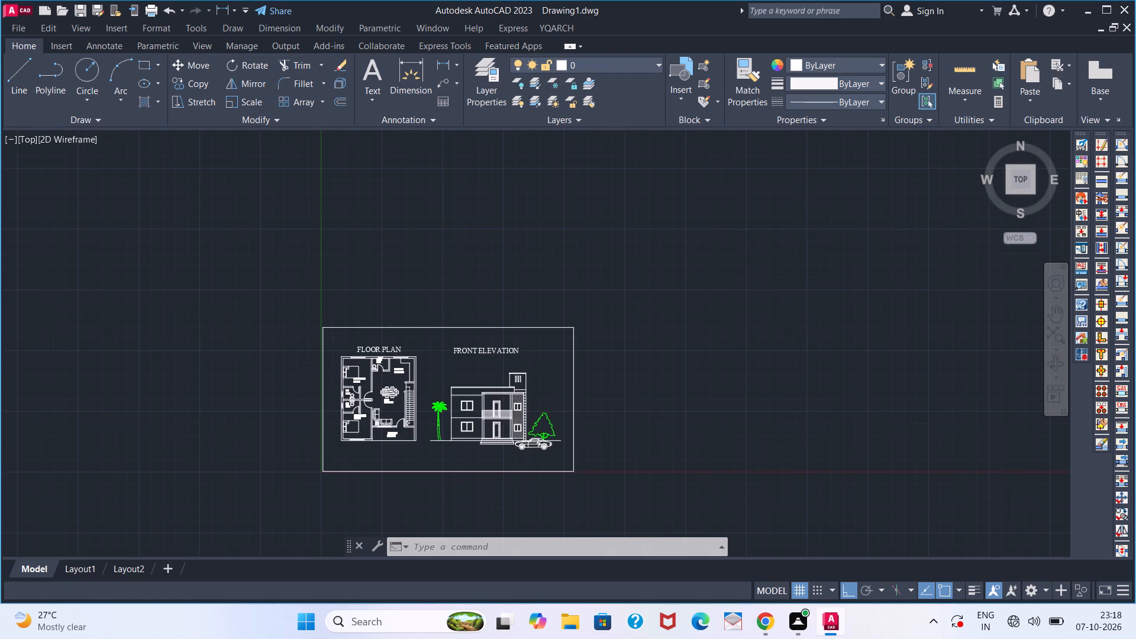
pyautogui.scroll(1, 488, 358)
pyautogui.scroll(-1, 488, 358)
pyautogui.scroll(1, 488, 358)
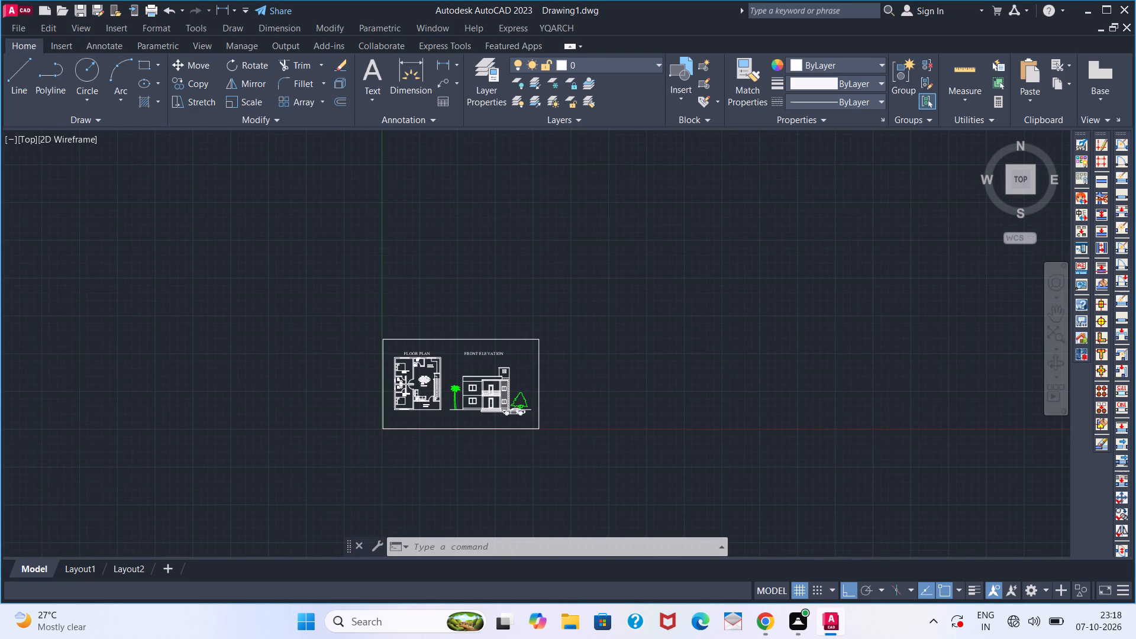
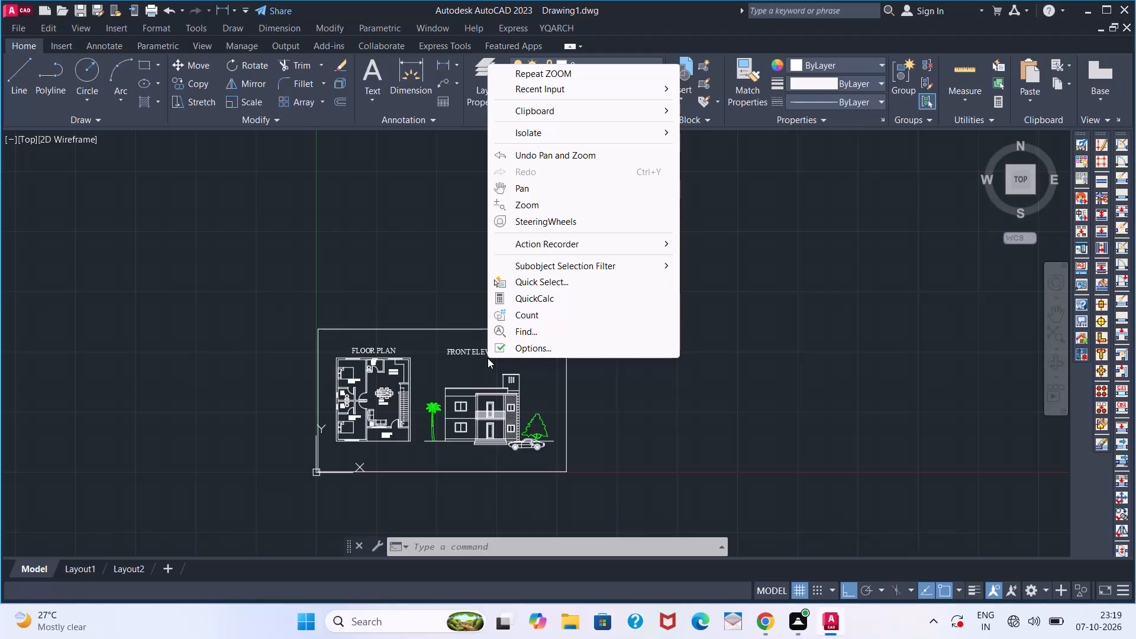
# Examine the framed sheet with its floor plan and front elevation, comparing close and full-sheet views.
pyautogui.scroll(-1, 488, 358)
pyautogui.scroll(1, 488, 358)
pyautogui.press('Escape')
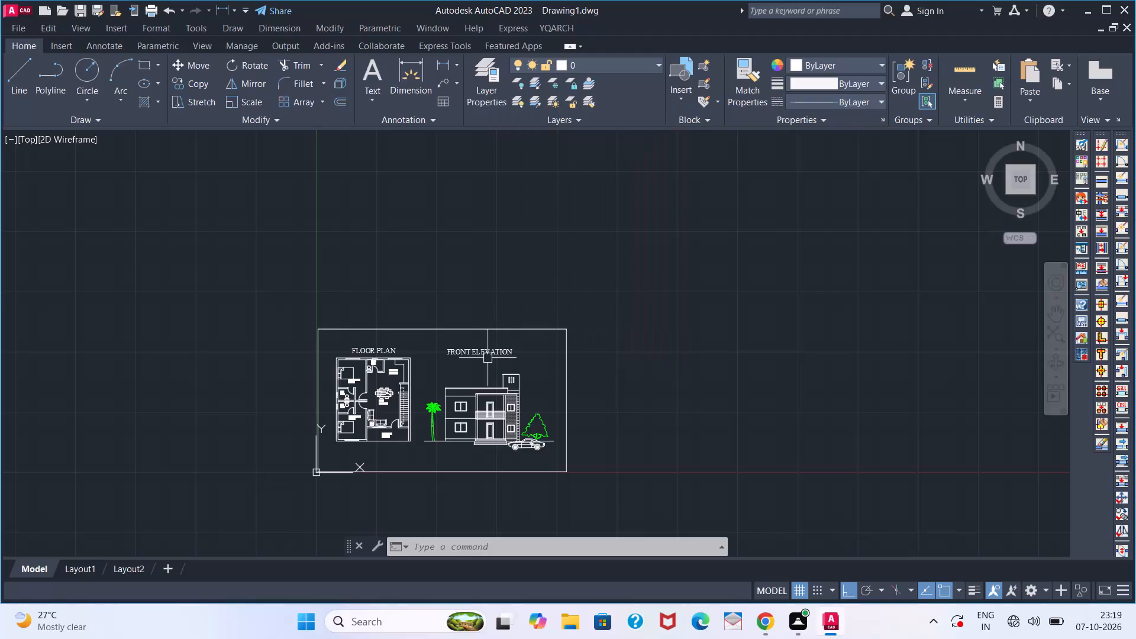
pyautogui.scroll(2, 496, 334)
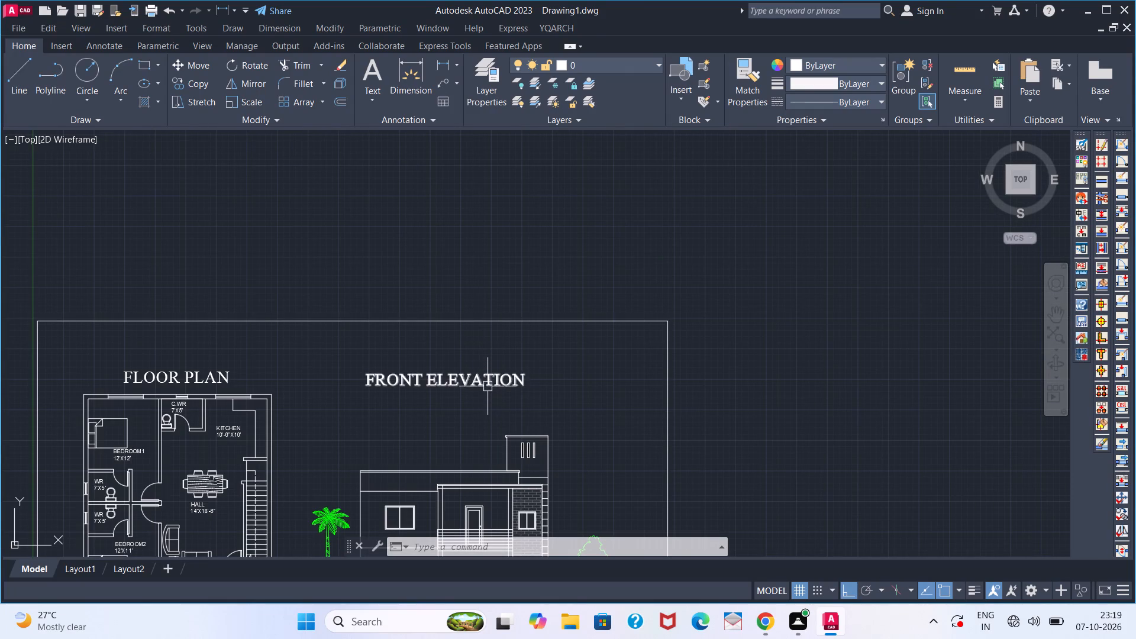
pyautogui.moveTo(543, 349); pyautogui.dragTo(751, 241, button='middle')
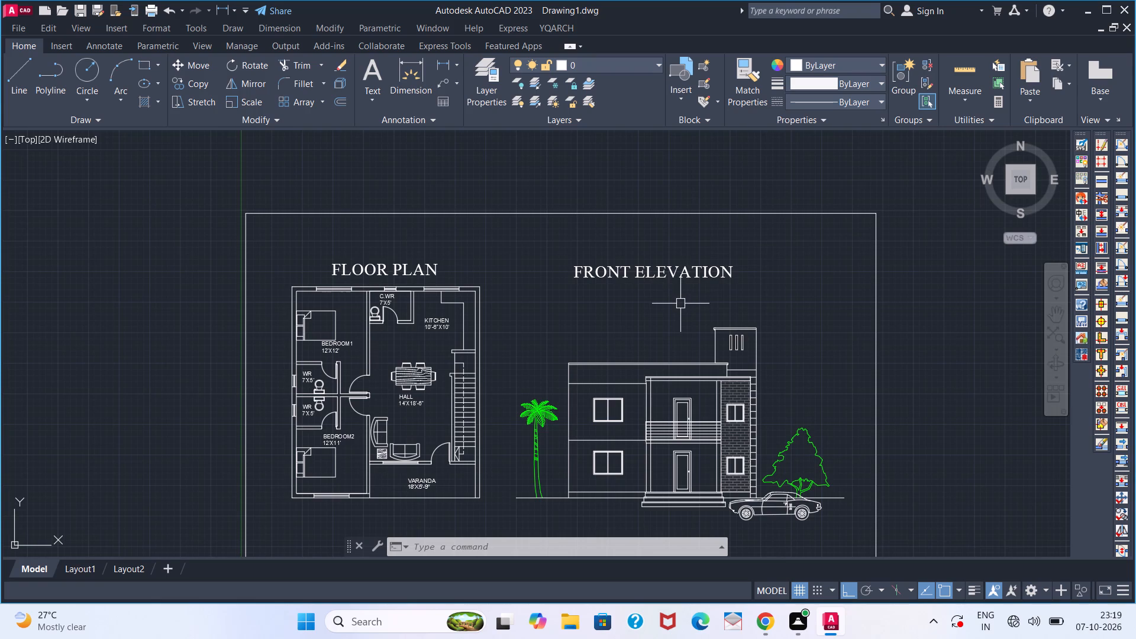
pyautogui.scroll(-1, 655, 287)
pyautogui.moveTo(614, 315); pyautogui.dragTo(715, 285, button='middle')
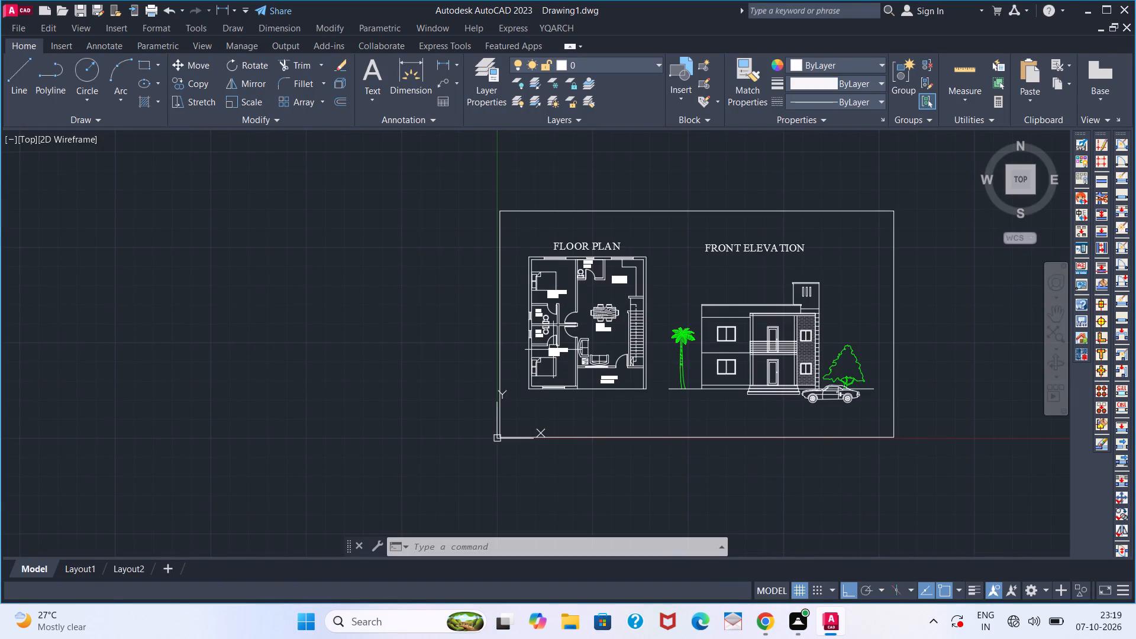
pyautogui.scroll(-1, 553, 350)
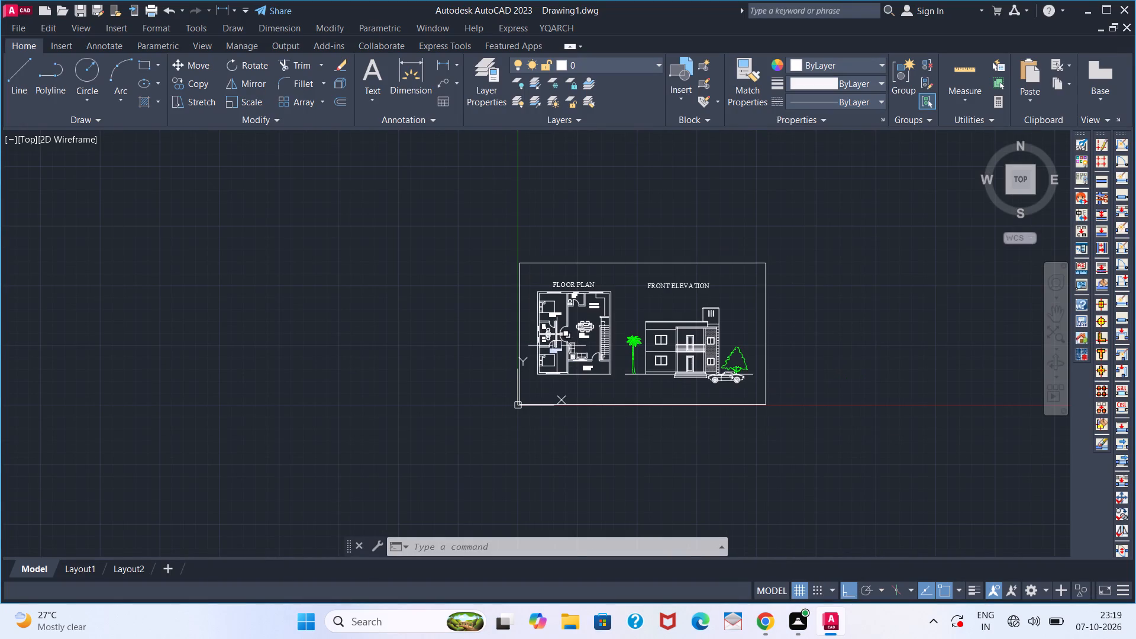
pyautogui.scroll(1, 573, 341)
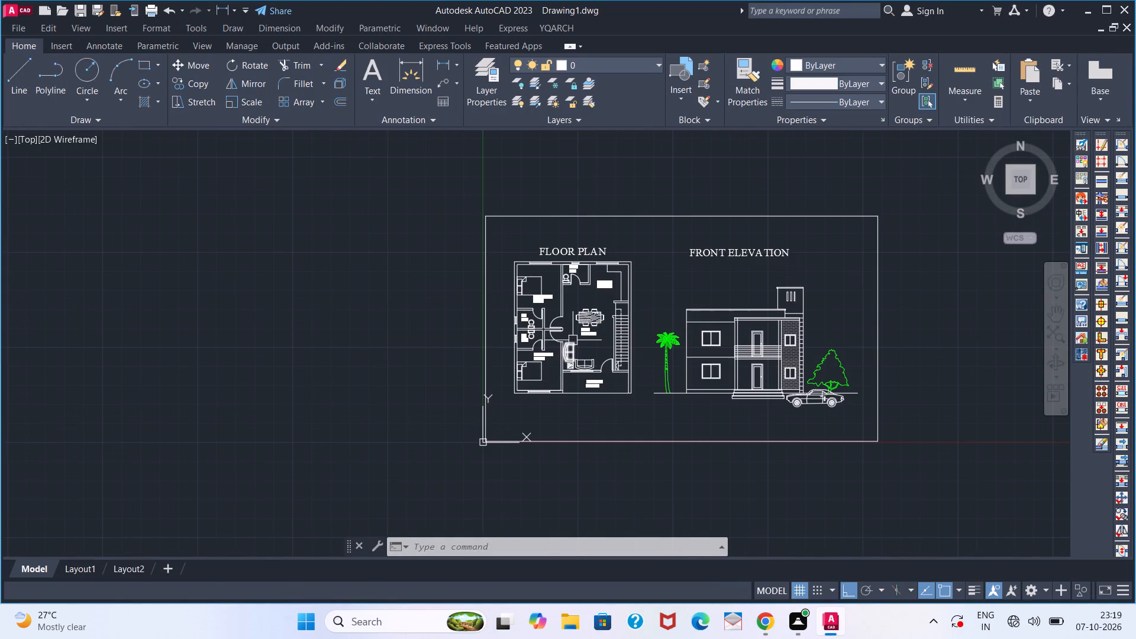
pyautogui.scroll(1, 573, 340)
pyautogui.scroll(-2, 573, 340)
pyautogui.scroll(1, 573, 340)
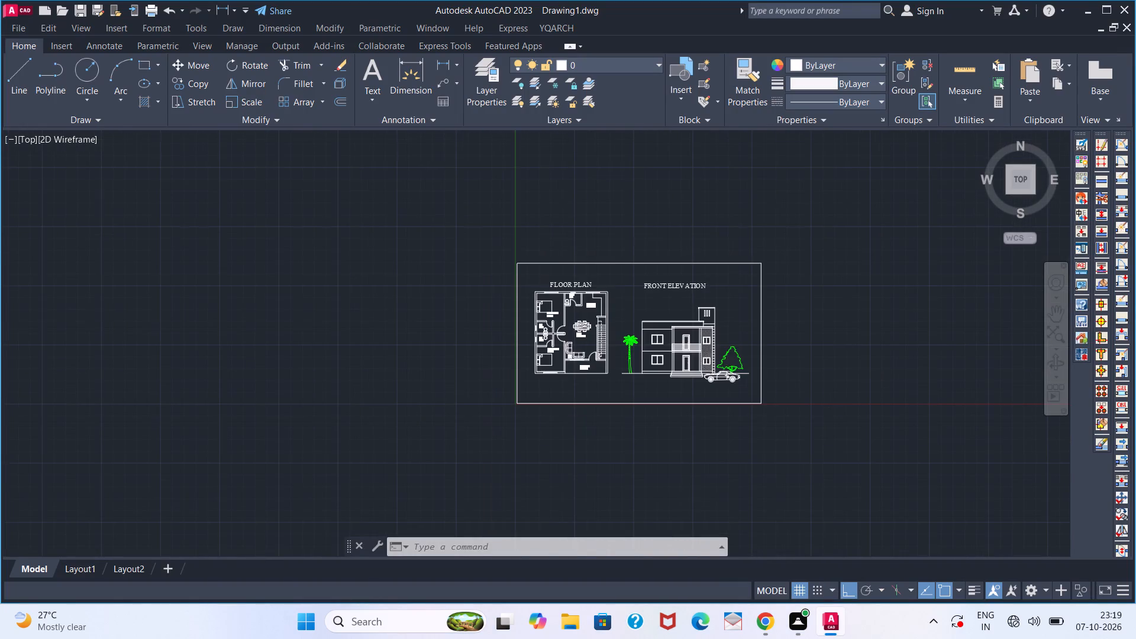
pyautogui.scroll(1, 573, 340)
pyautogui.scroll(-1, 573, 340)
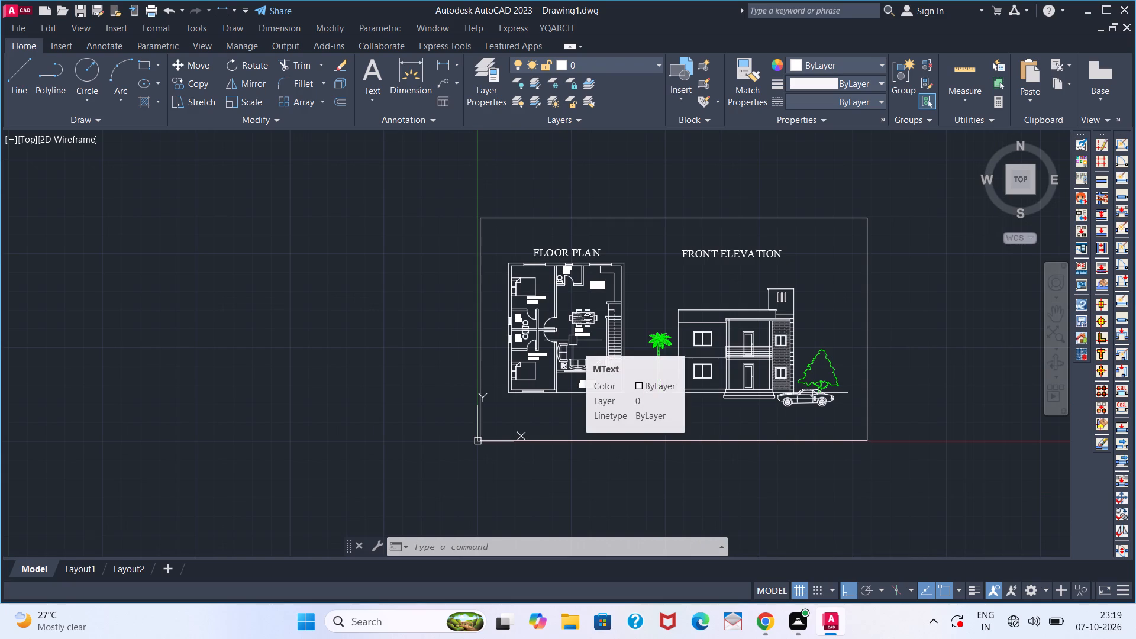
pyautogui.scroll(1, 579, 340)
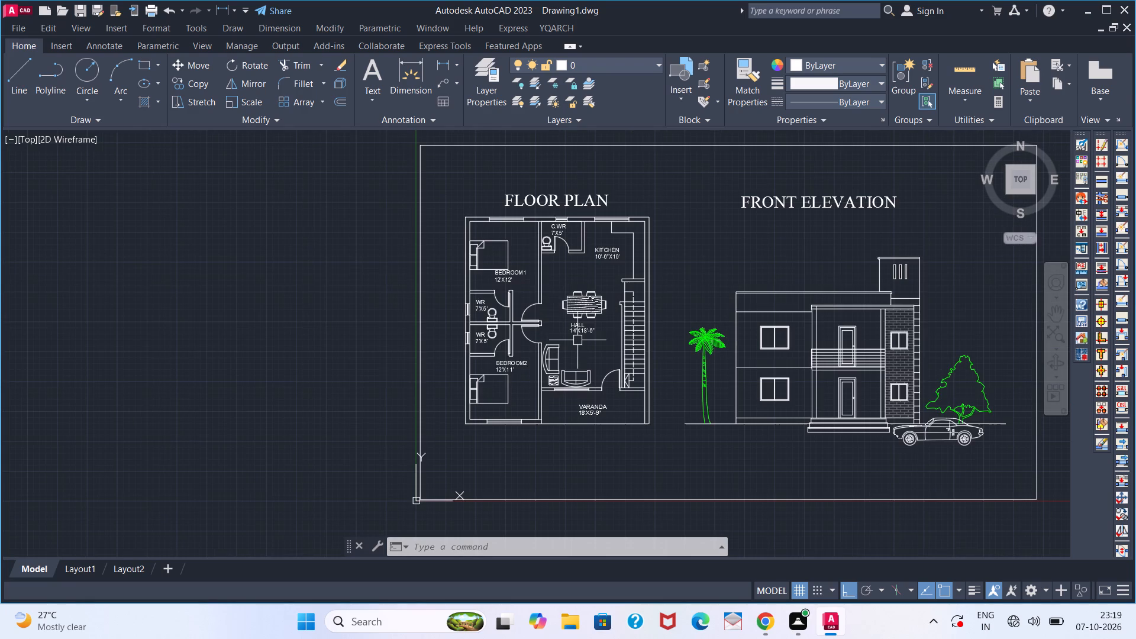
# Draw a vertical line about 3' long near the left end of the elevation's balcony railing, from the top rail down to the slab line.
pyautogui.scroll(1, 866, 351)
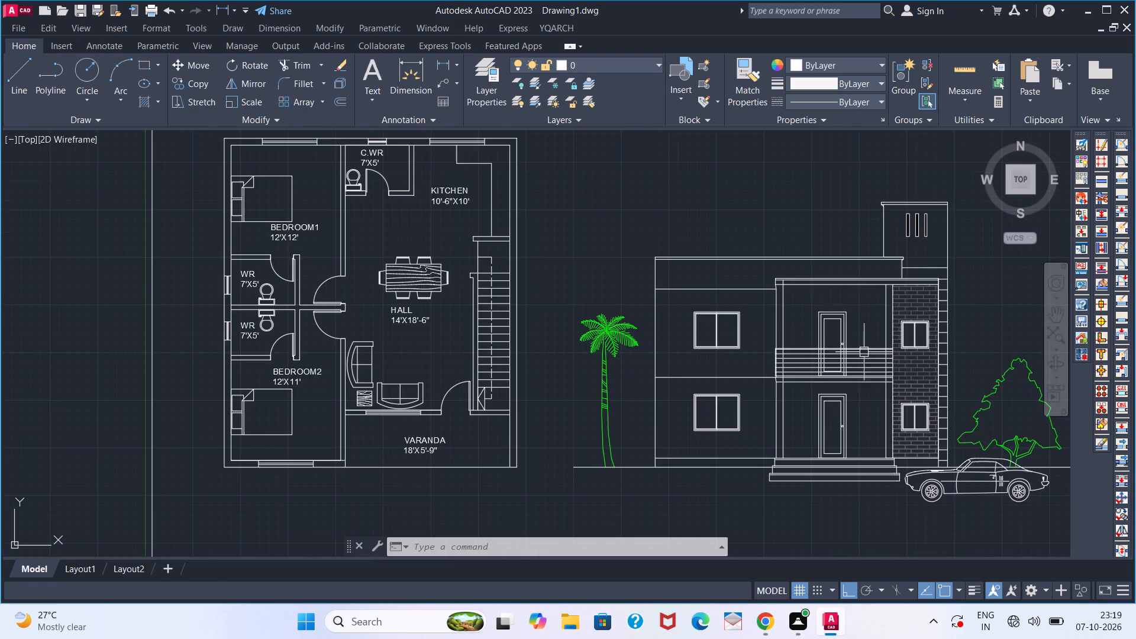
pyautogui.scroll(1, 813, 365)
pyautogui.scroll(2, 760, 361)
pyautogui.press('l')
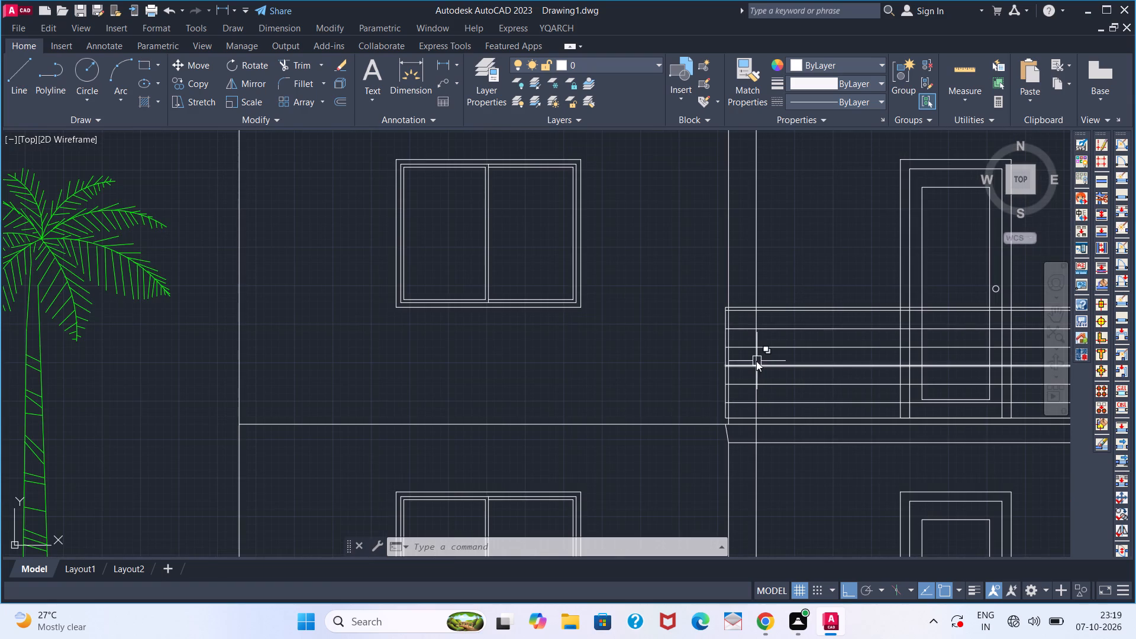
pyautogui.press('Return')
pyautogui.scroll(2, 745, 324)
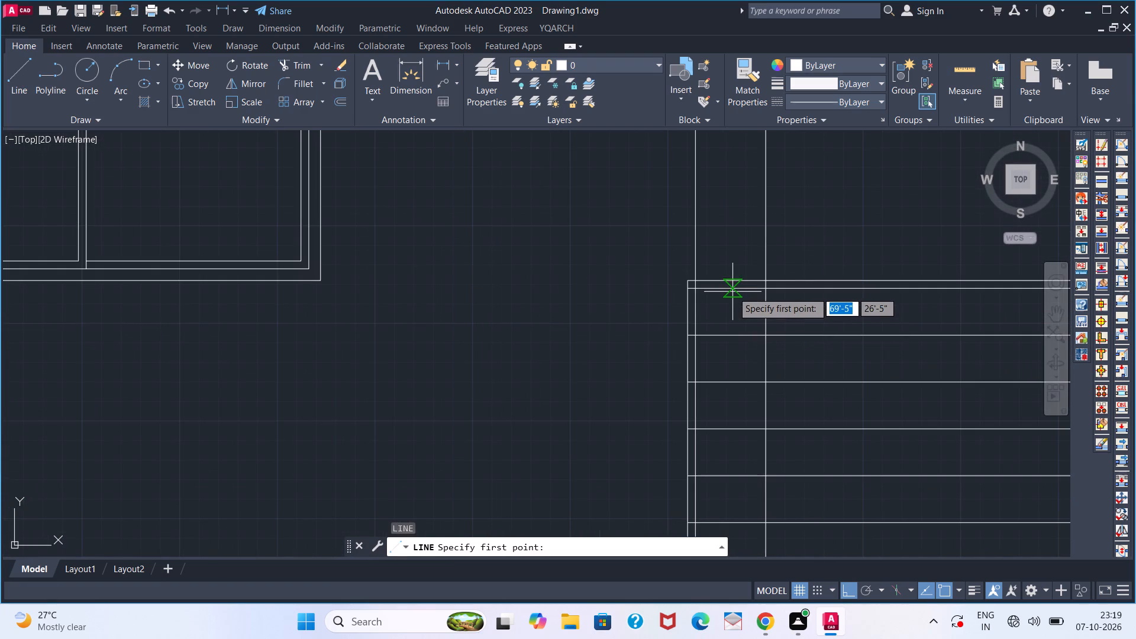
pyautogui.click(732, 292)
pyautogui.moveTo(719, 486); pyautogui.dragTo(750, 376, button='middle')
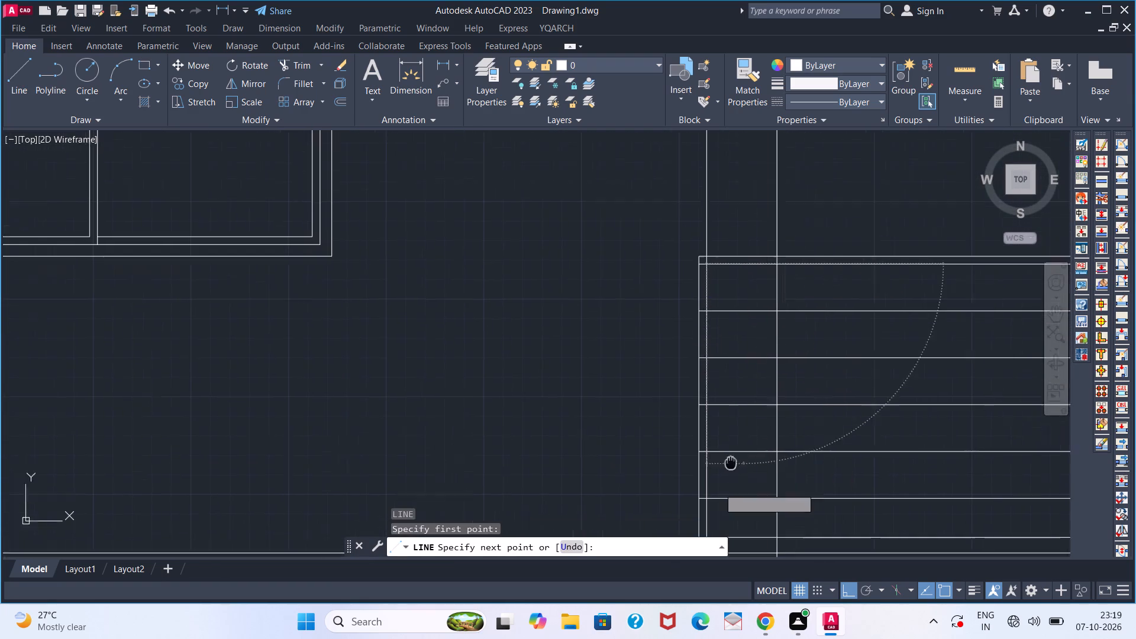
pyautogui.moveTo(750, 376); pyautogui.dragTo(751, 376, button='middle')
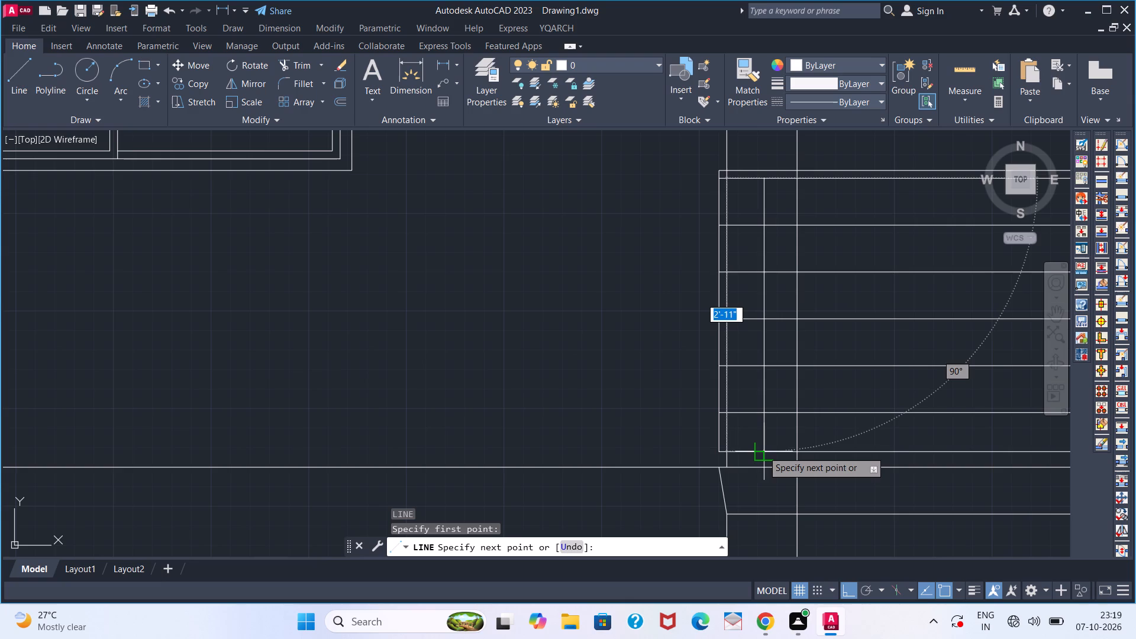
pyautogui.click(769, 465)
pyautogui.press('space')
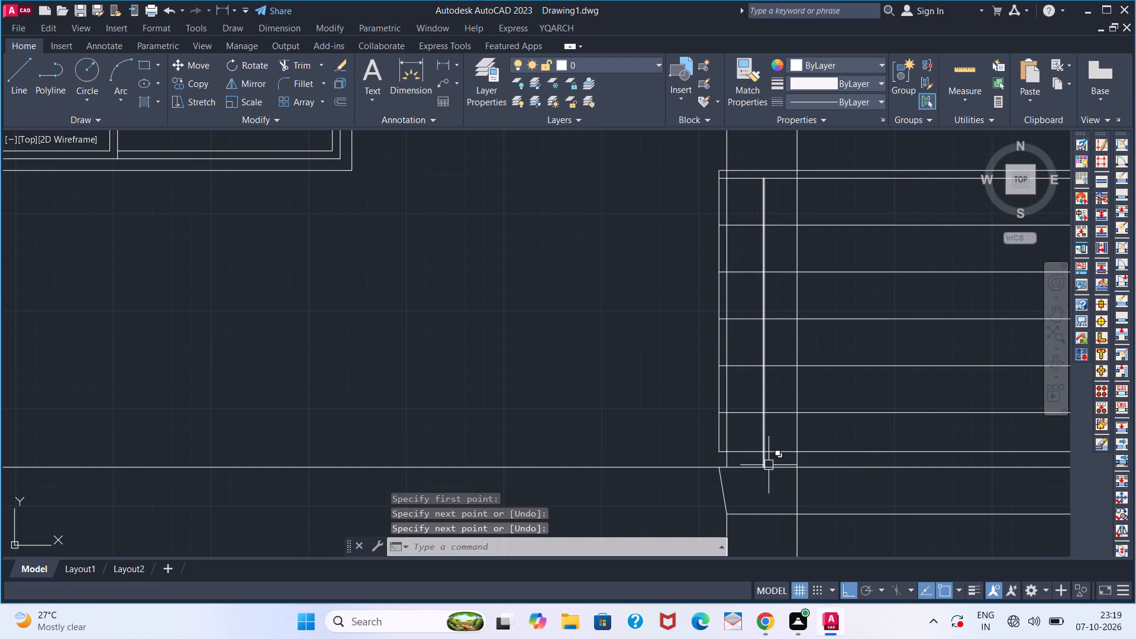
# Offset the new vertical railing line 2" toward the railing's left end to form a baluster.
pyautogui.press('o')
pyautogui.press('Return')
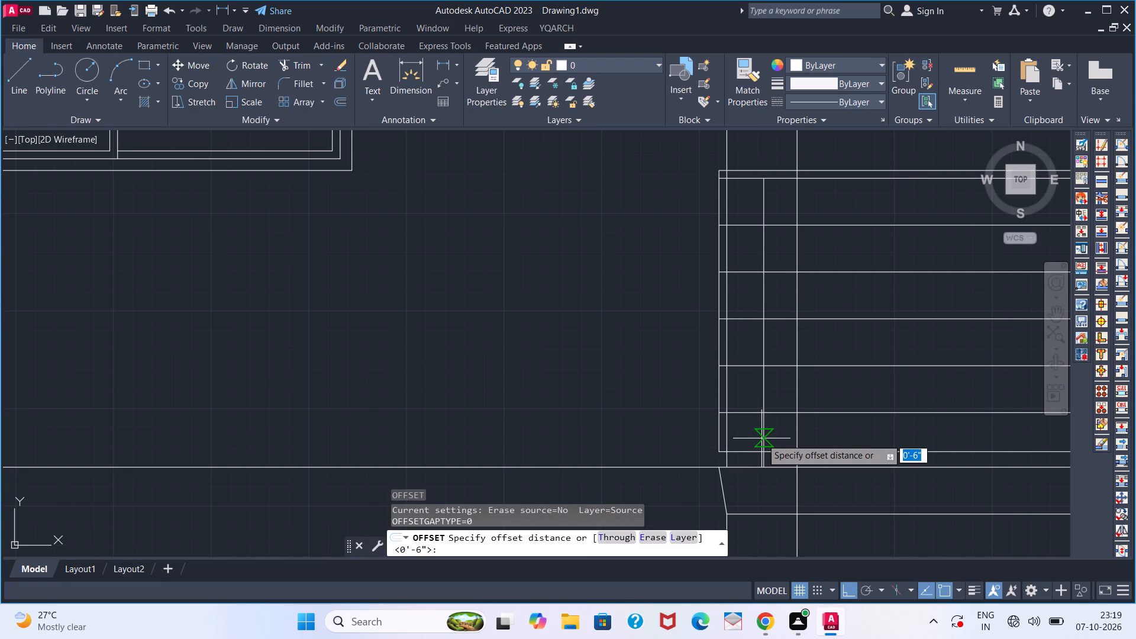
pyautogui.press('2')
pyautogui.press('Return')
pyautogui.click(765, 424)
pyautogui.click(747, 426)
pyautogui.press('space')
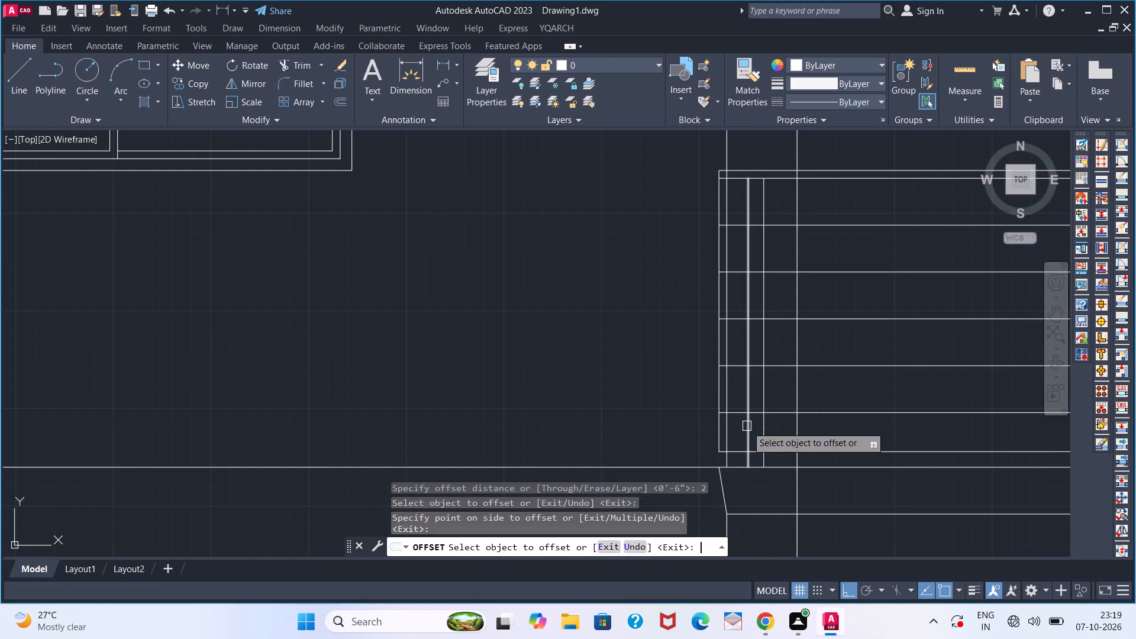
pyautogui.press('space')
pyautogui.press('Escape')
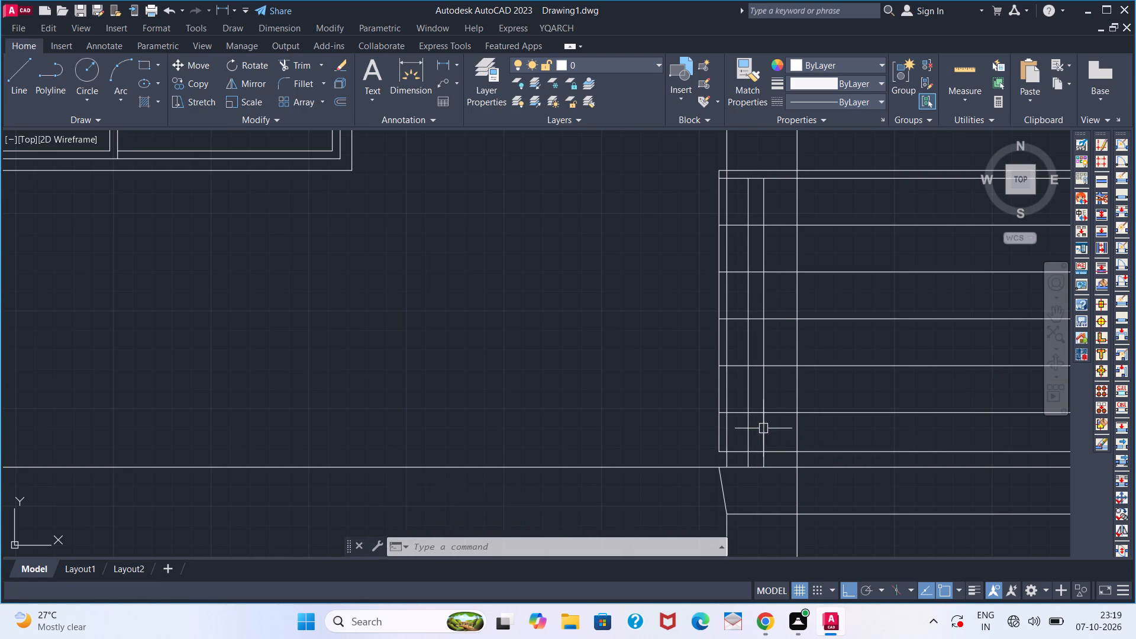
# Copy the two baluster lines along the balcony railing at about 12'-1", 9'-7" and 3'-1" to the right of the original pair.
pyautogui.scroll(-2, 767, 431)
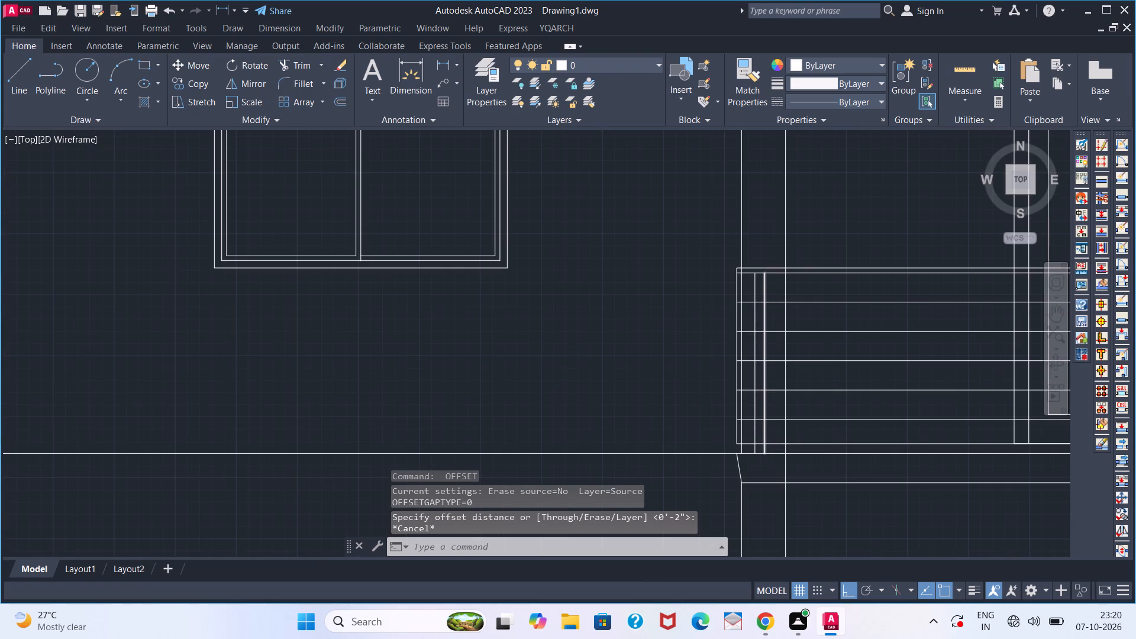
pyautogui.scroll(1, 764, 430)
pyautogui.click(767, 431)
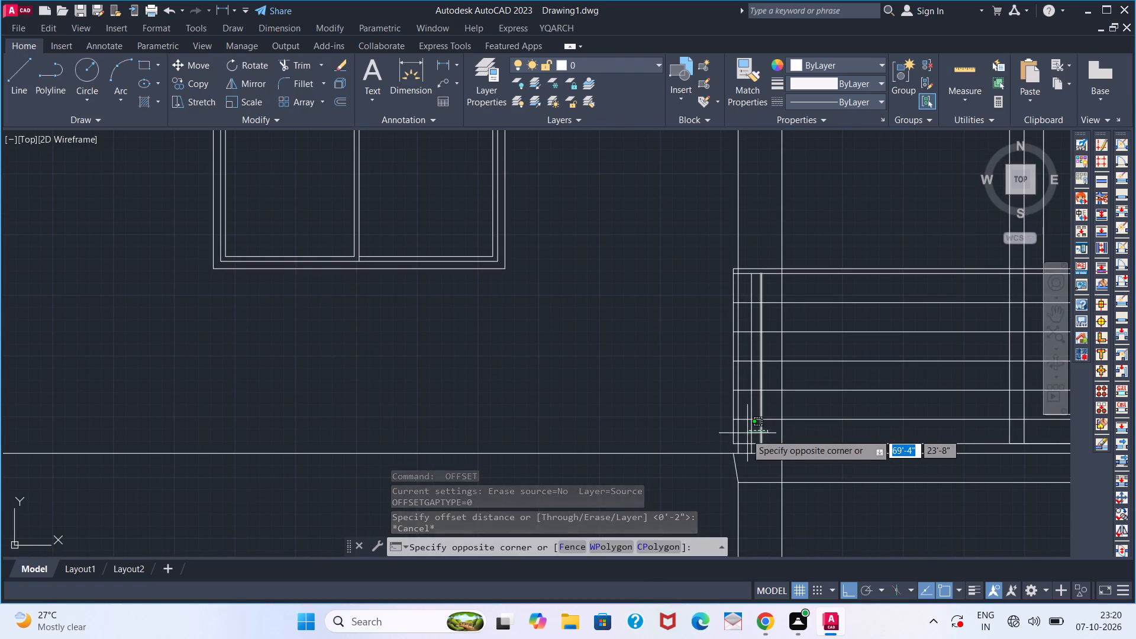
pyautogui.click(745, 434)
pyautogui.write('CO')
pyautogui.press('Return')
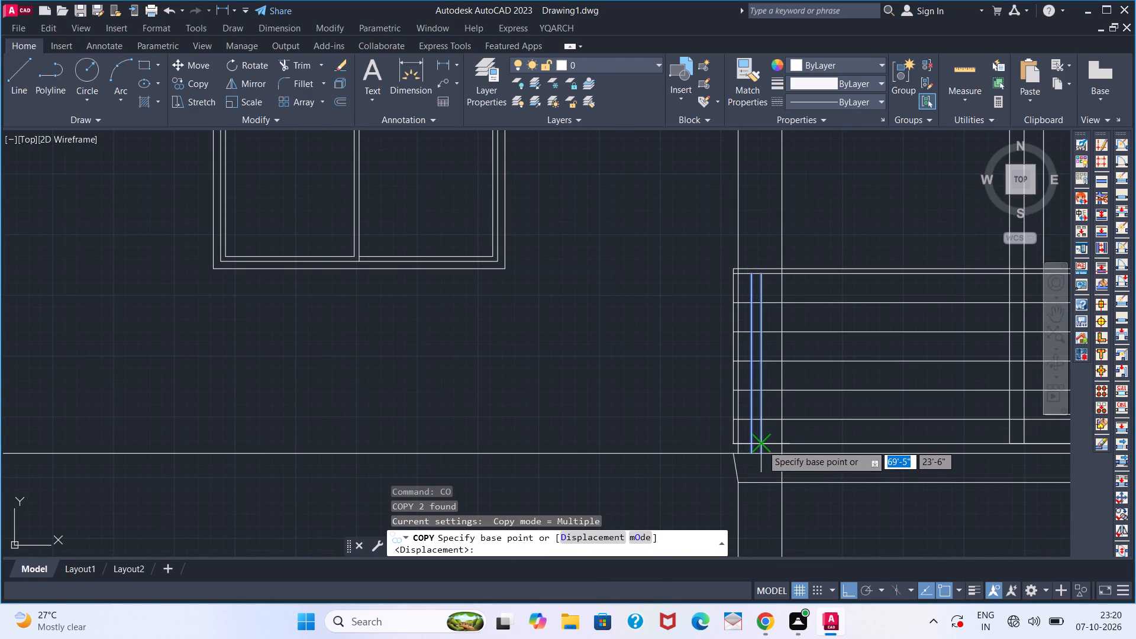
pyautogui.click(760, 453)
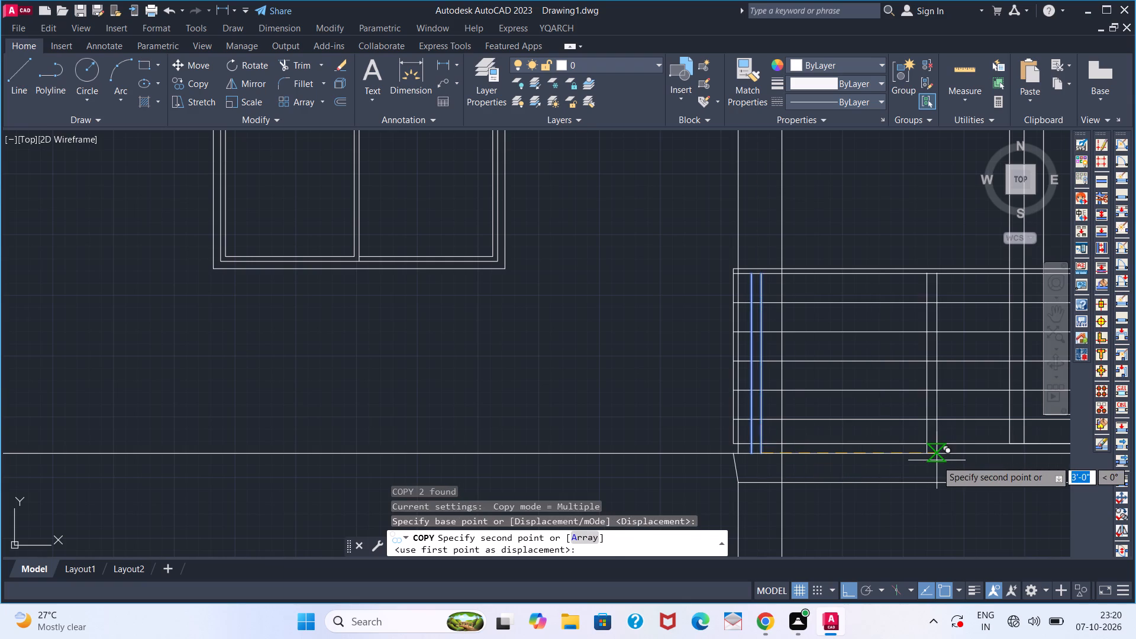
pyautogui.scroll(-1, 937, 460)
pyautogui.moveTo(932, 460); pyautogui.dragTo(587, 435, button='middle')
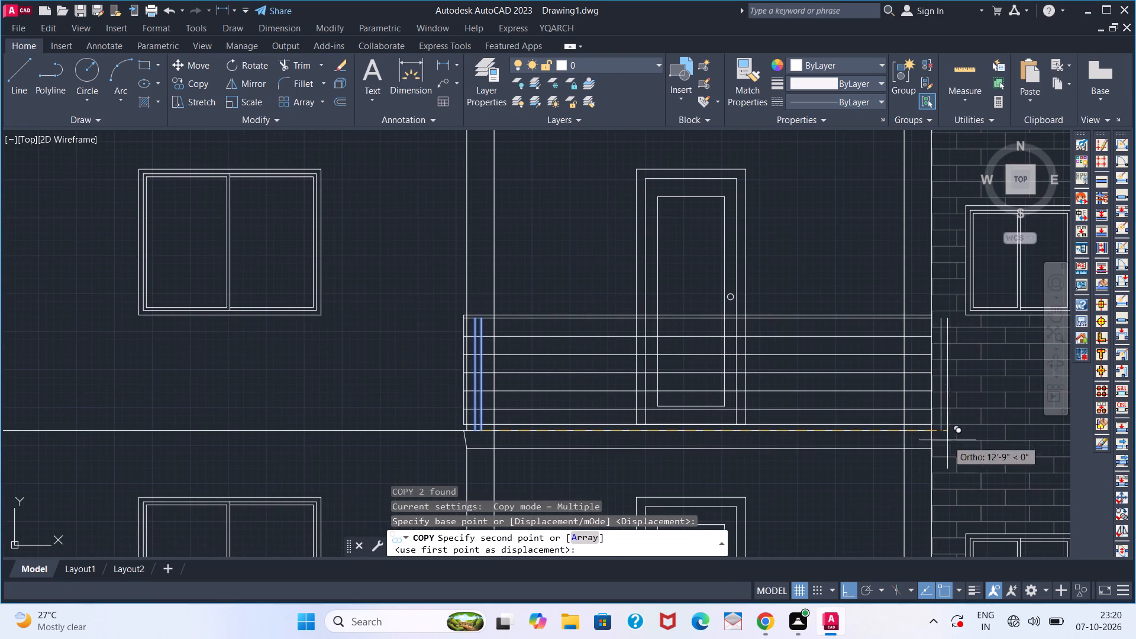
pyautogui.scroll(1, 916, 444)
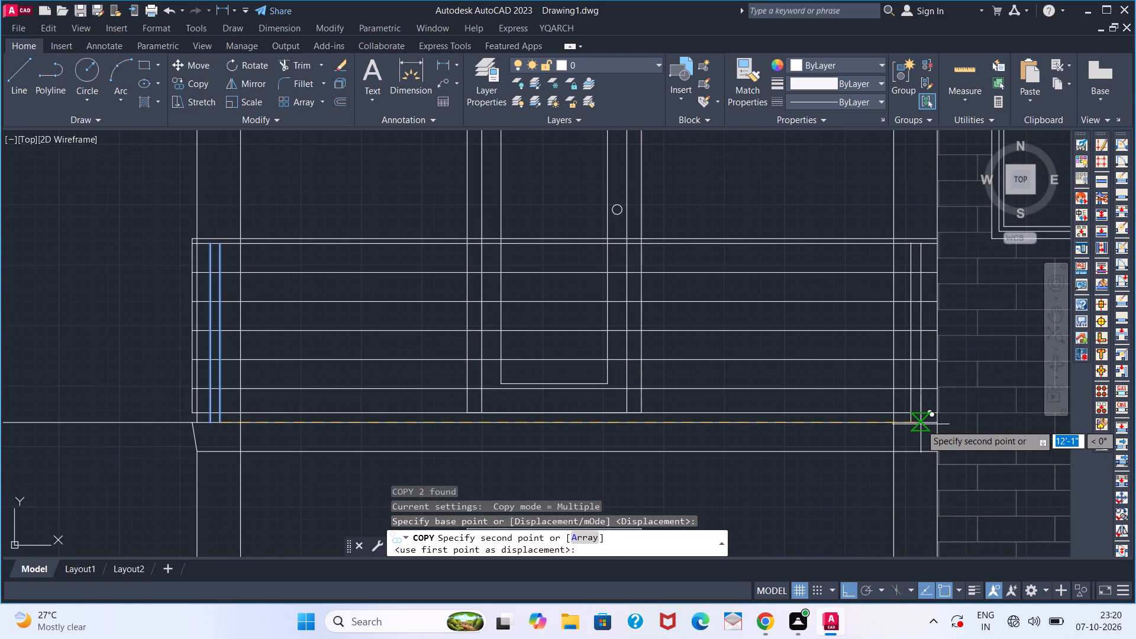
pyautogui.click(921, 424)
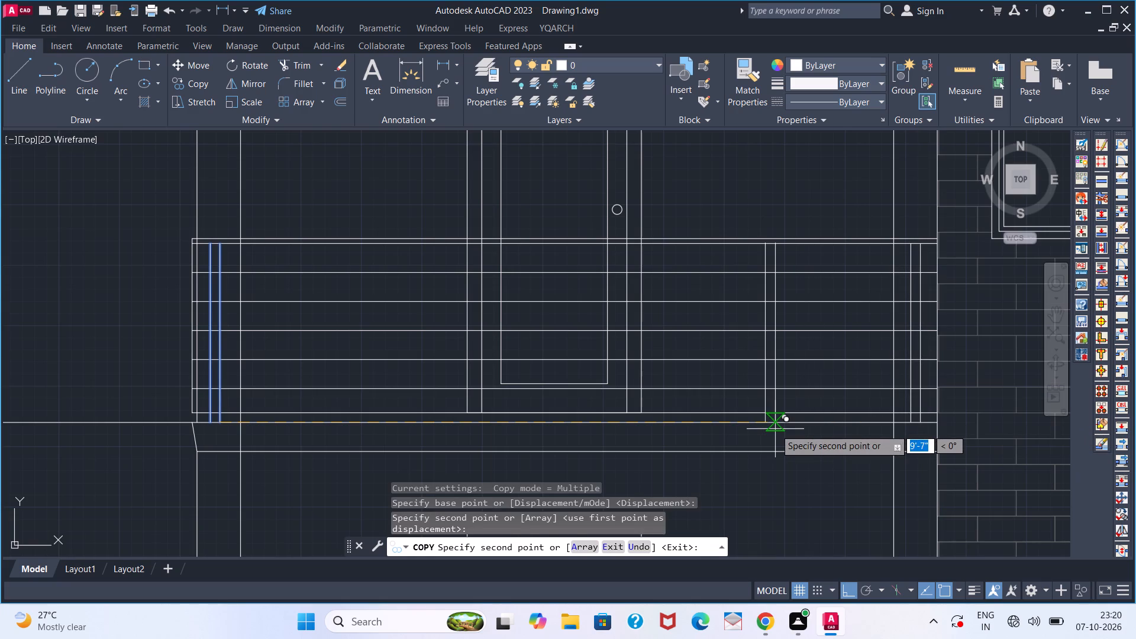
pyautogui.click(775, 429)
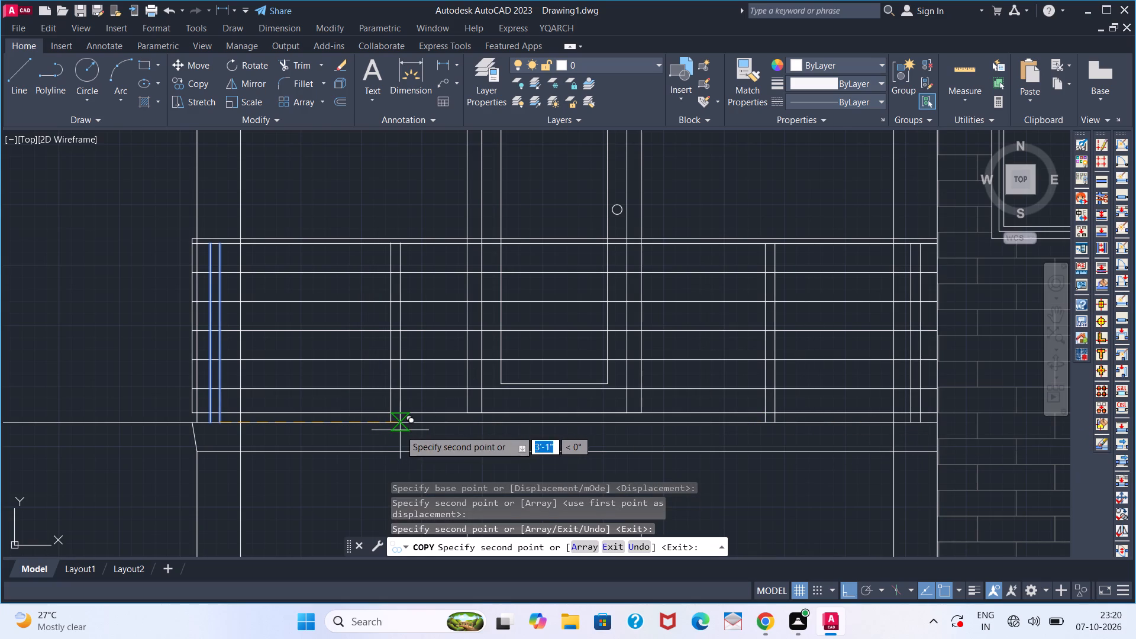
pyautogui.click(400, 430)
pyautogui.press('Escape')
# Review the balcony railing's balusters in the front elevation and within the whole framed sheet.
pyautogui.scroll(-2, 461, 449)
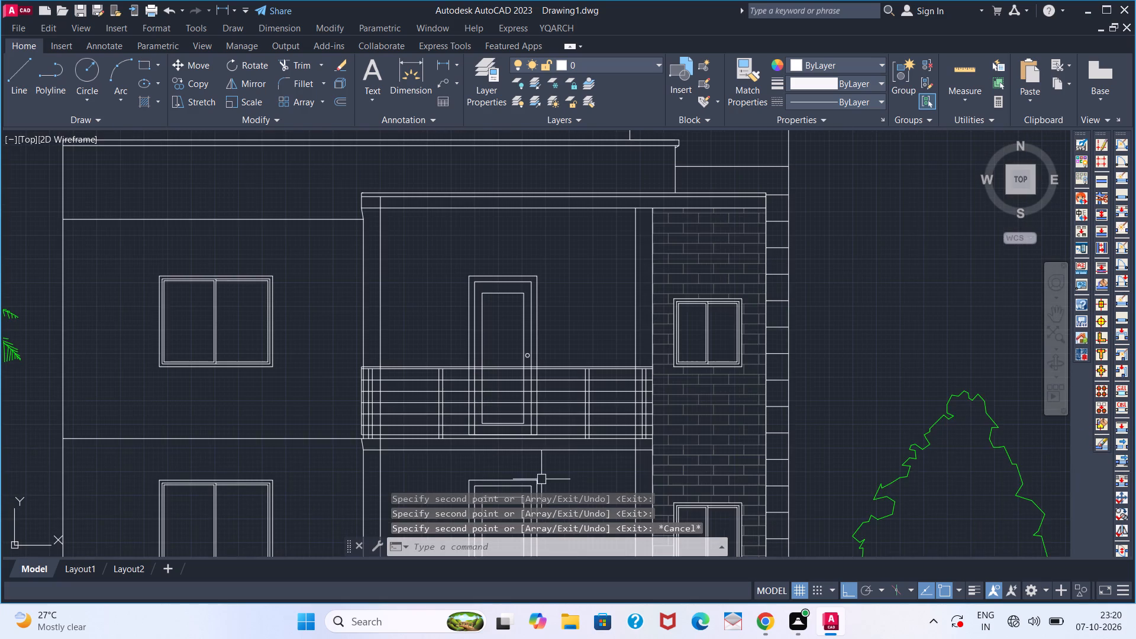
pyautogui.scroll(-1, 538, 485)
pyautogui.moveTo(564, 451); pyautogui.dragTo(756, 306, button='middle')
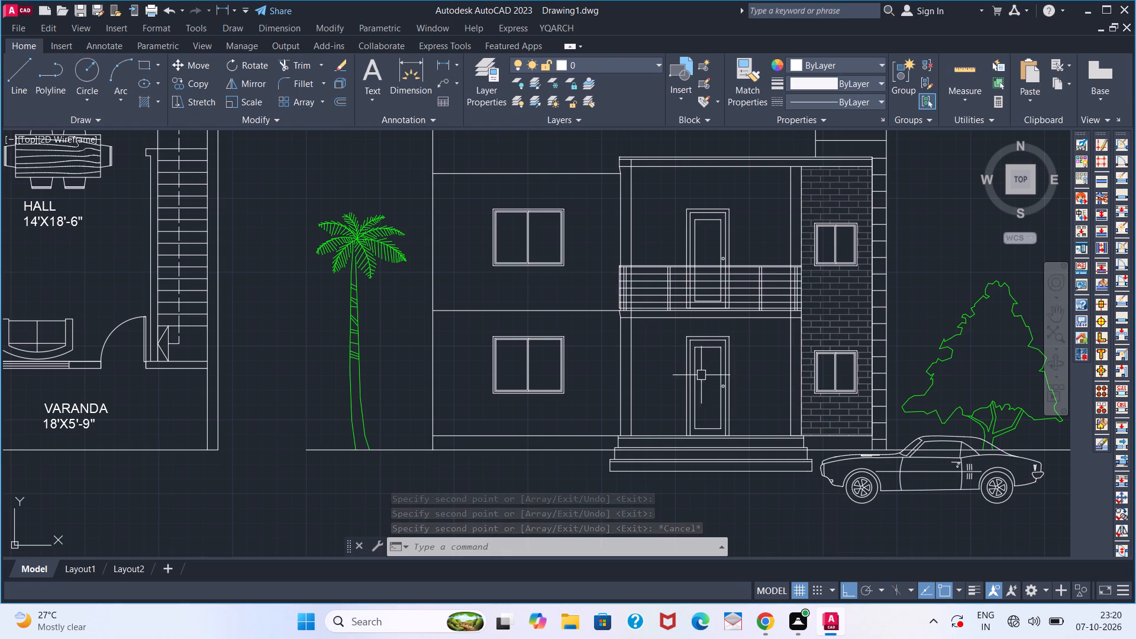
pyautogui.scroll(-1, 700, 375)
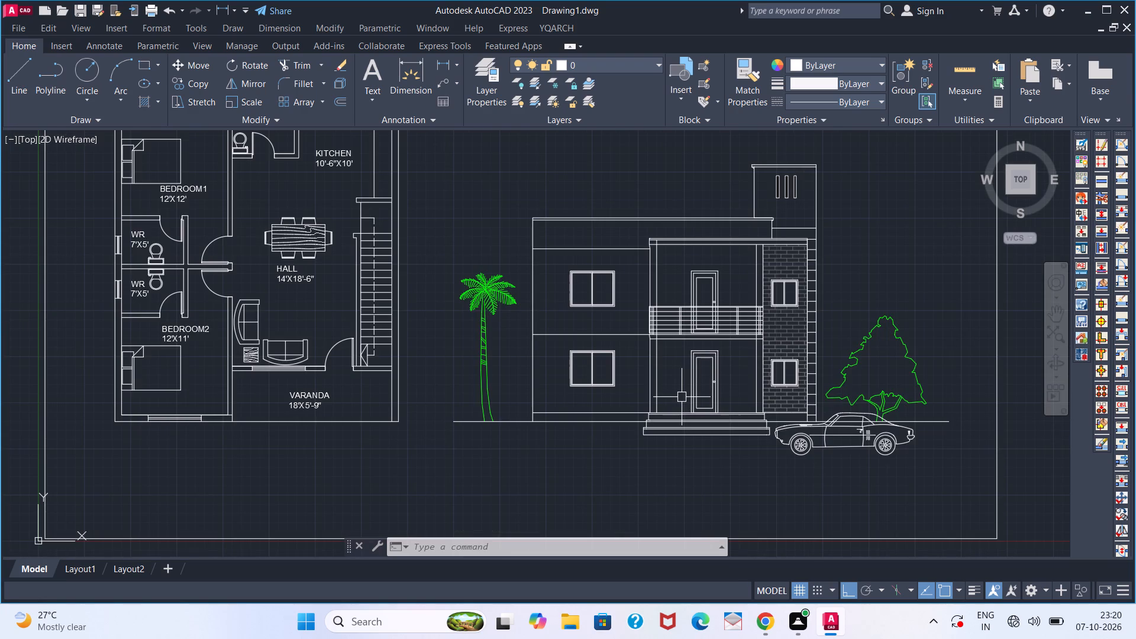
pyautogui.scroll(-1, 678, 395)
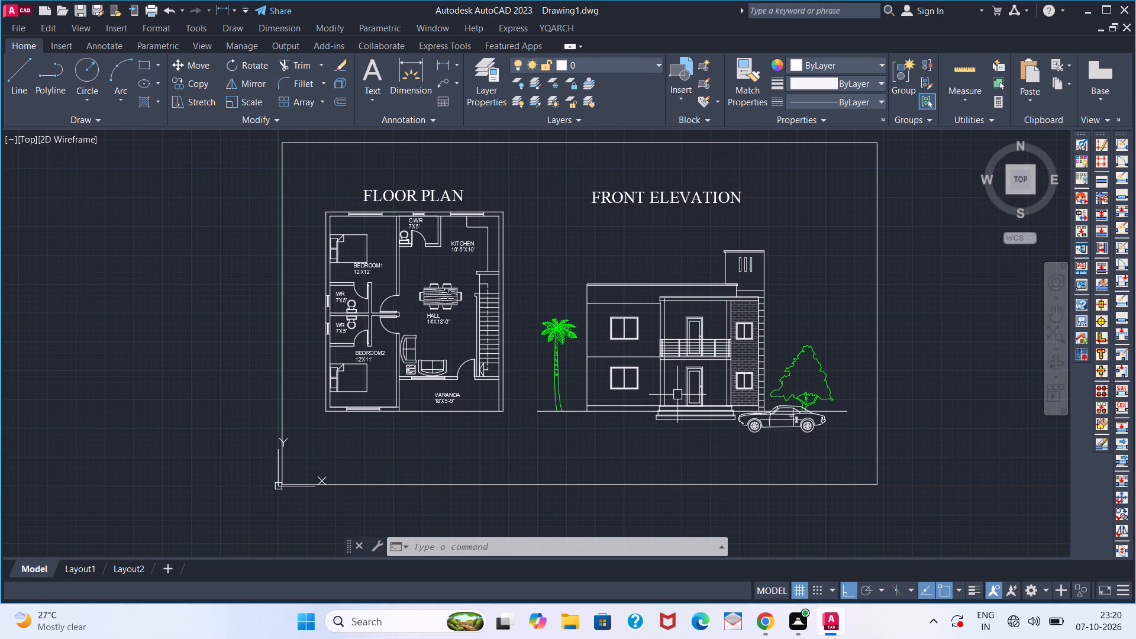
pyautogui.scroll(2, 672, 396)
pyautogui.scroll(-2, 672, 396)
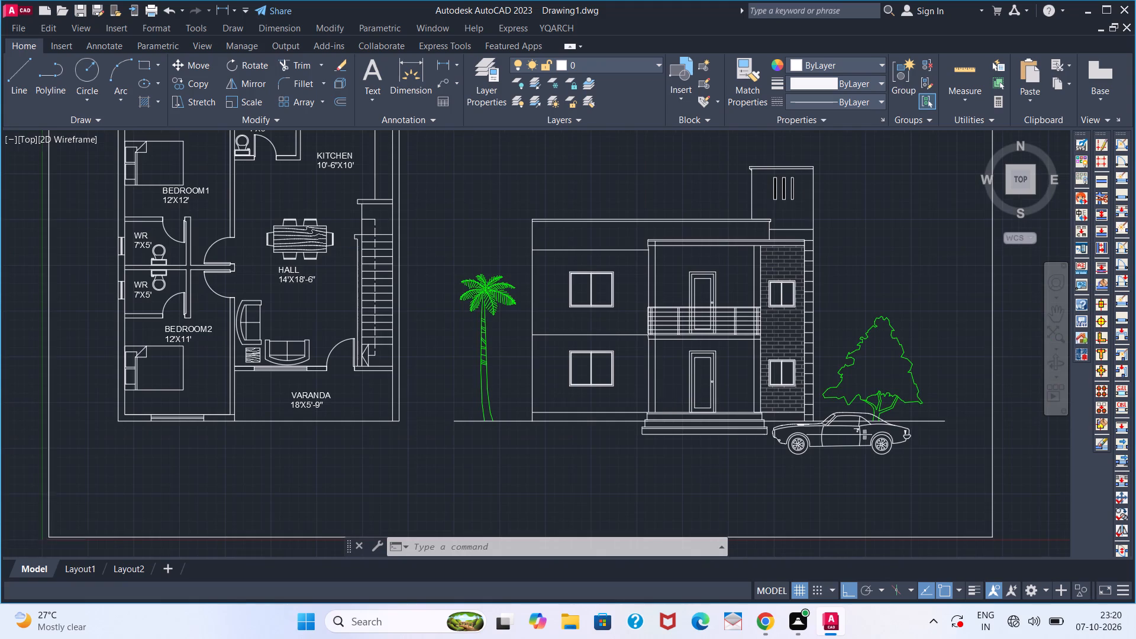
pyautogui.moveTo(650, 389); pyautogui.dragTo(718, 401, button='middle')
pyautogui.scroll(1, 786, 323)
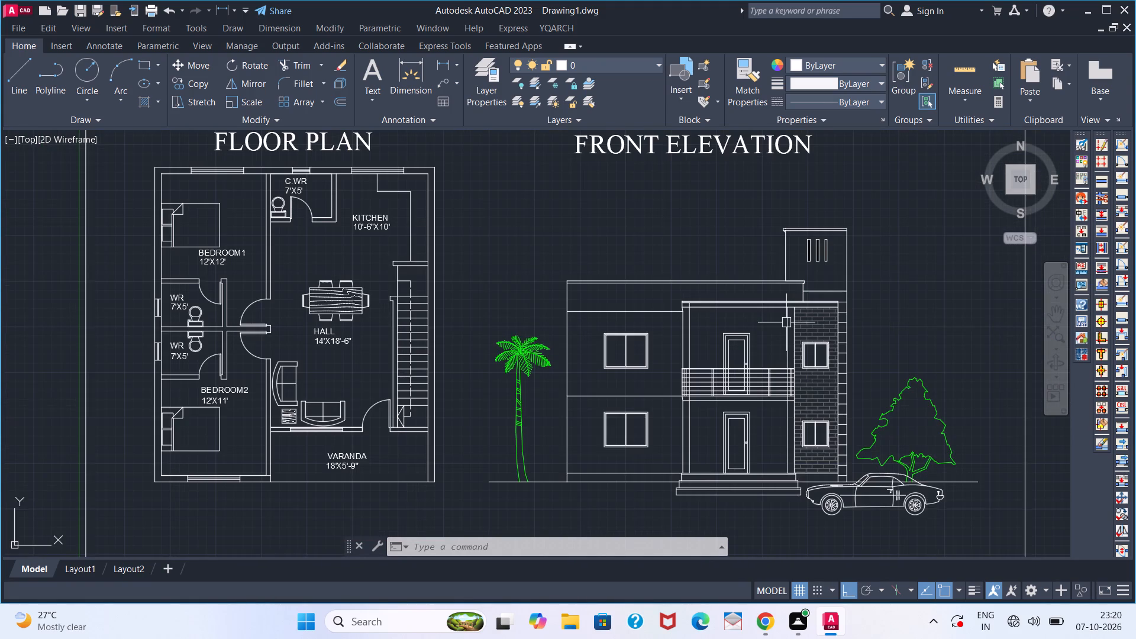
pyautogui.scroll(1, 786, 322)
pyautogui.scroll(-2, 786, 322)
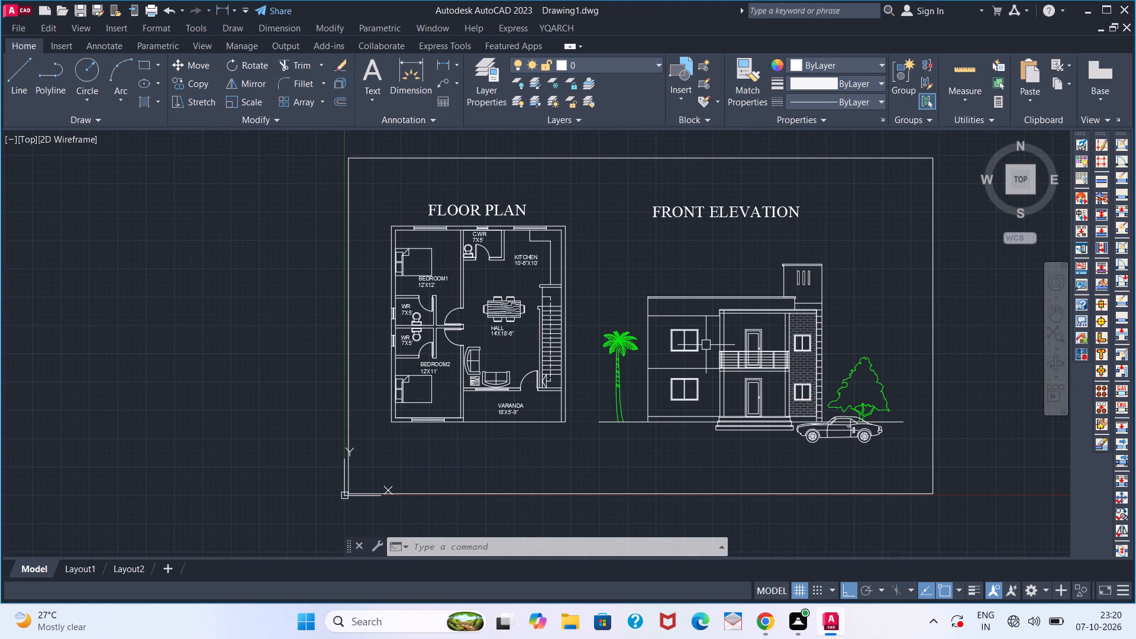
pyautogui.scroll(1, 705, 345)
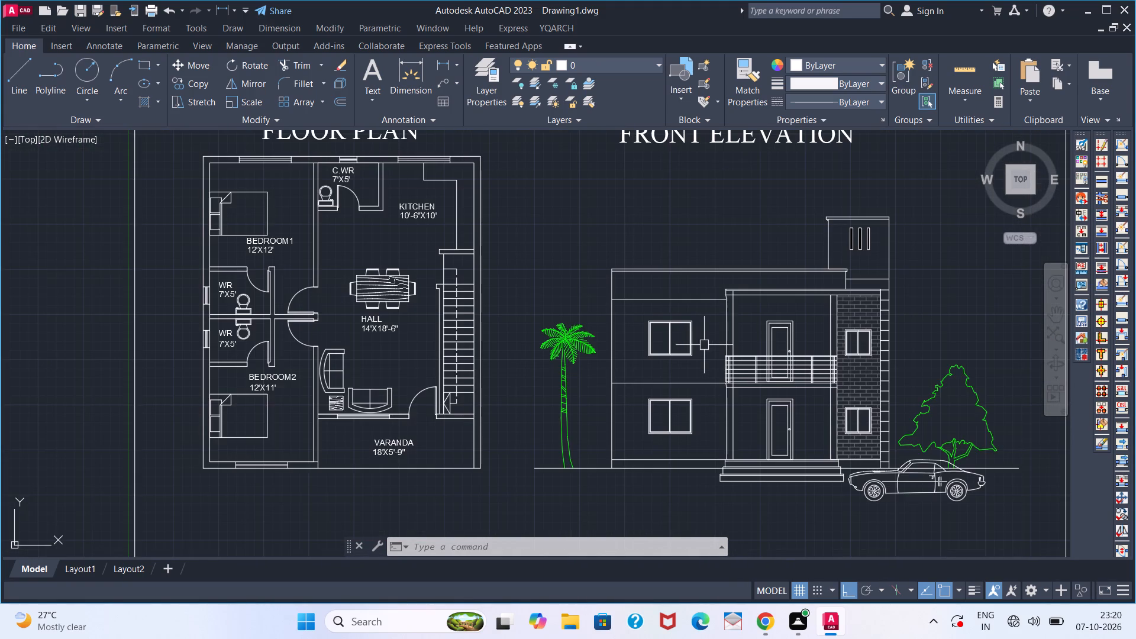
# Examine the front elevation and floor plan up close and within the whole framed sheet.
pyautogui.moveTo(704, 346); pyautogui.dragTo(822, 391, button='middle')
pyautogui.moveTo(825, 392); pyautogui.dragTo(853, 390, button='middle')
pyautogui.moveTo(887, 380); pyautogui.dragTo(895, 379, button='middle')
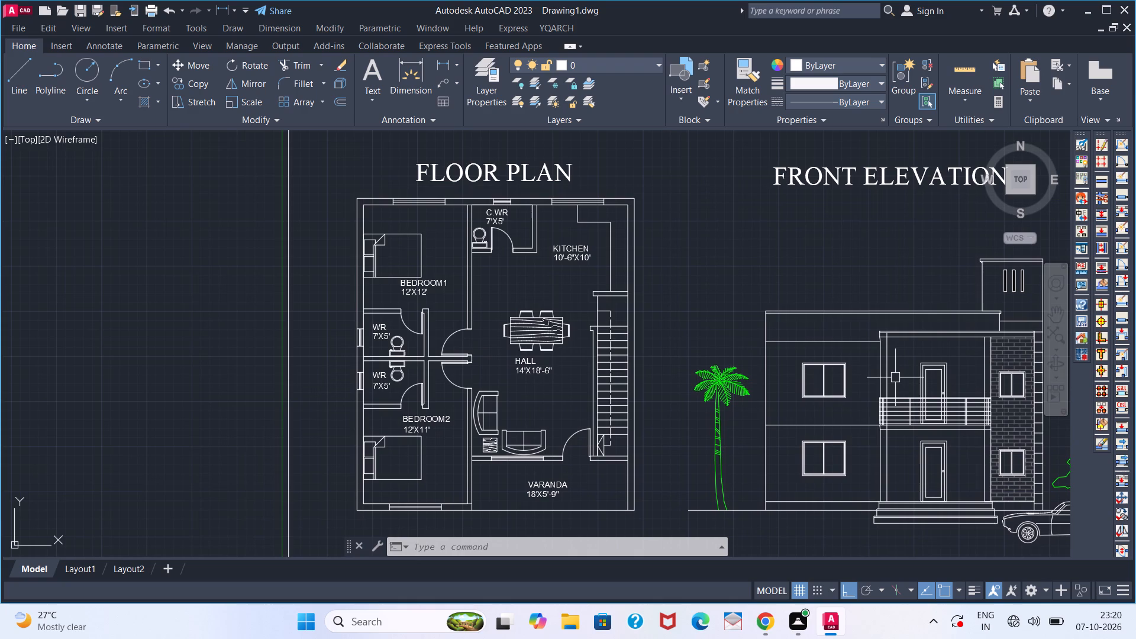
pyautogui.scroll(-1, 906, 397)
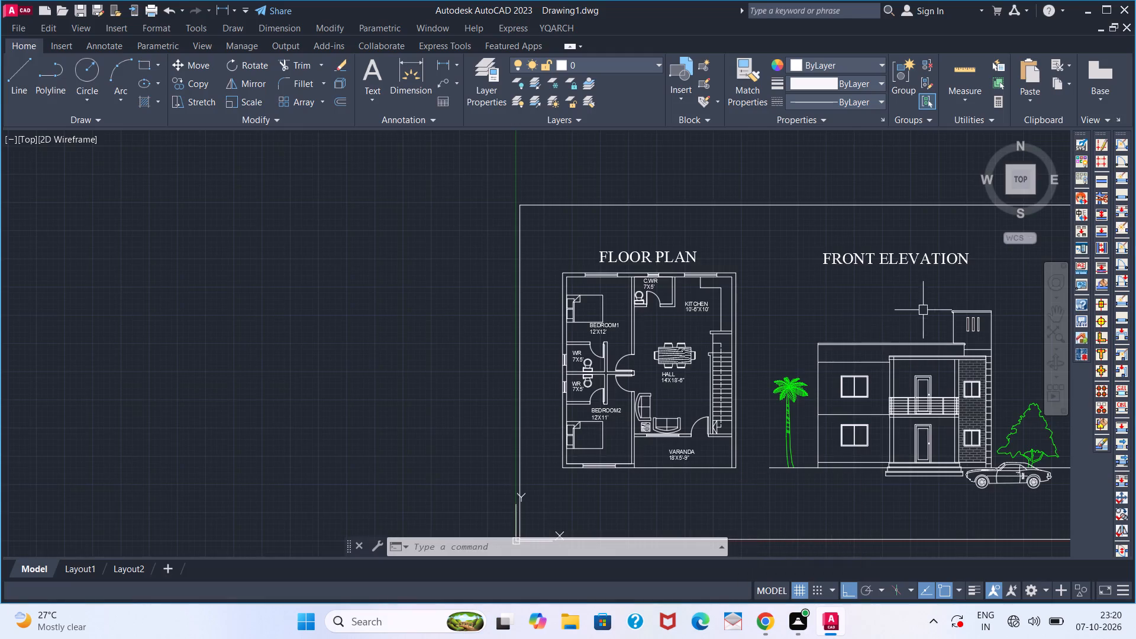
pyautogui.scroll(-2, 844, 340)
pyautogui.moveTo(832, 367); pyautogui.dragTo(653, 330, button='middle')
pyautogui.scroll(1, 652, 329)
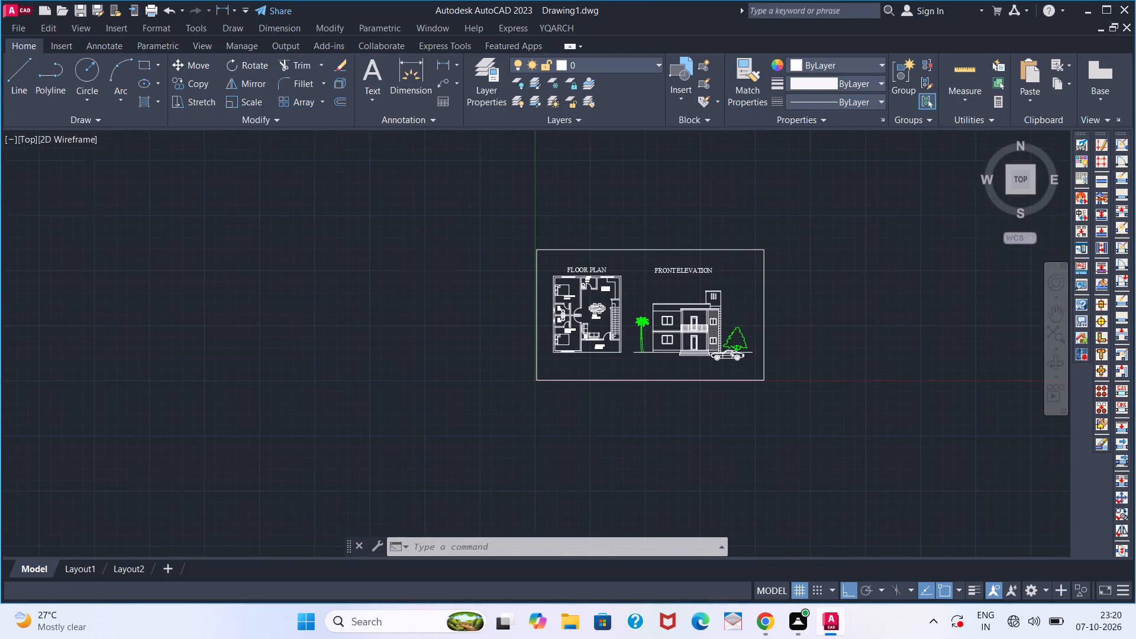
pyautogui.scroll(1, 652, 329)
pyautogui.moveTo(652, 332); pyautogui.dragTo(659, 392, button='middle')
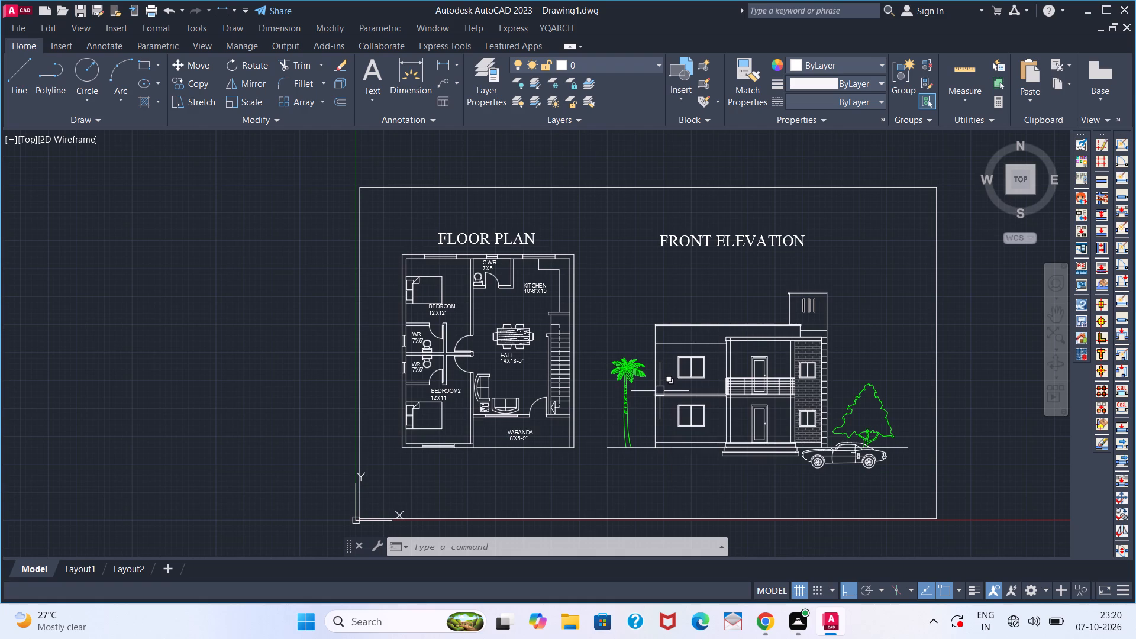
pyautogui.scroll(1, 660, 390)
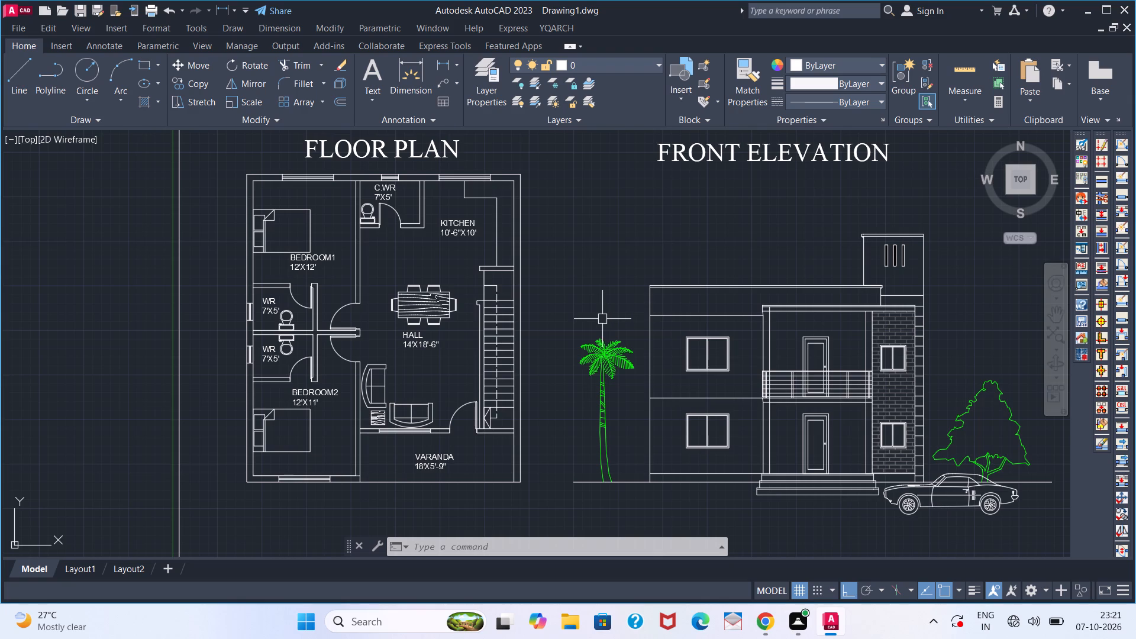
pyautogui.scroll(1, 602, 319)
pyautogui.scroll(-1, 602, 319)
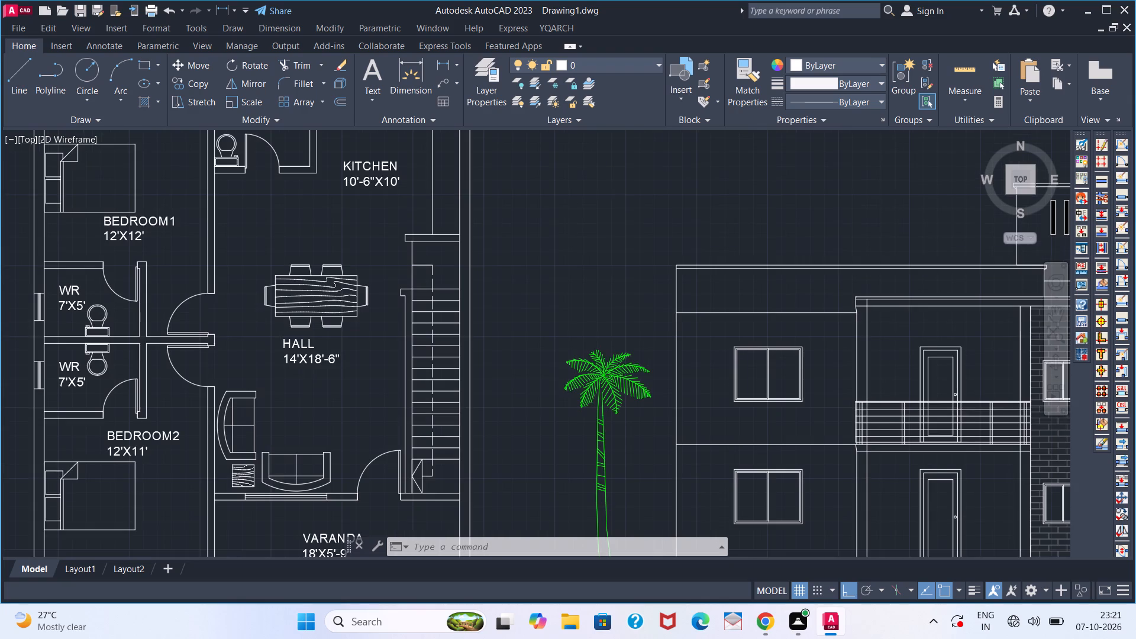
pyautogui.scroll(1, 602, 319)
pyautogui.scroll(-1, 602, 319)
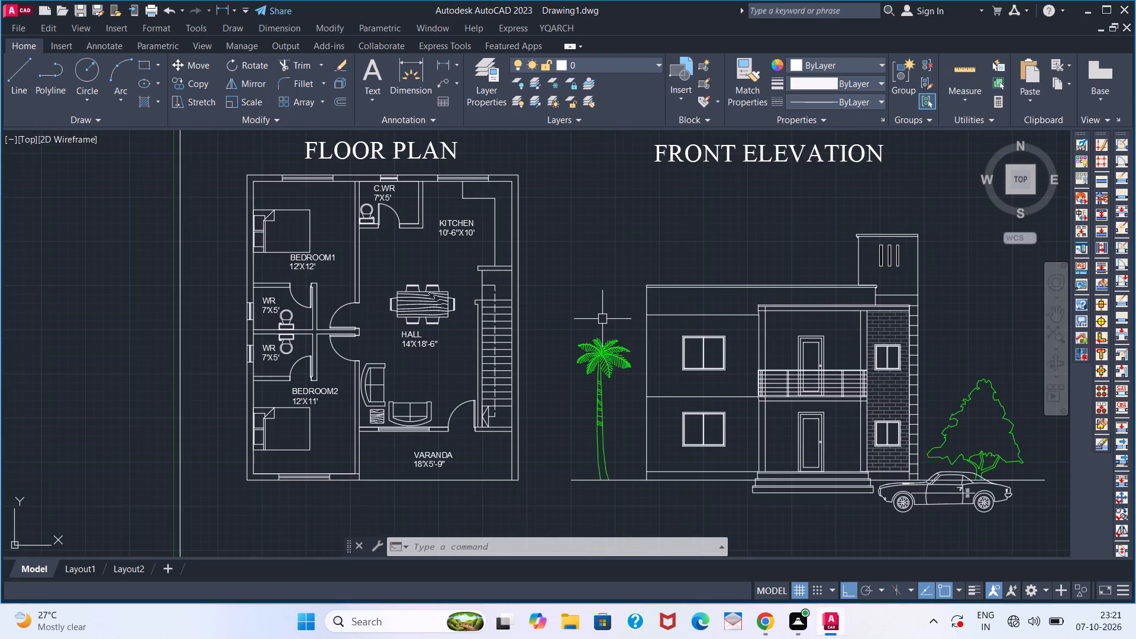
pyautogui.scroll(-1, 602, 319)
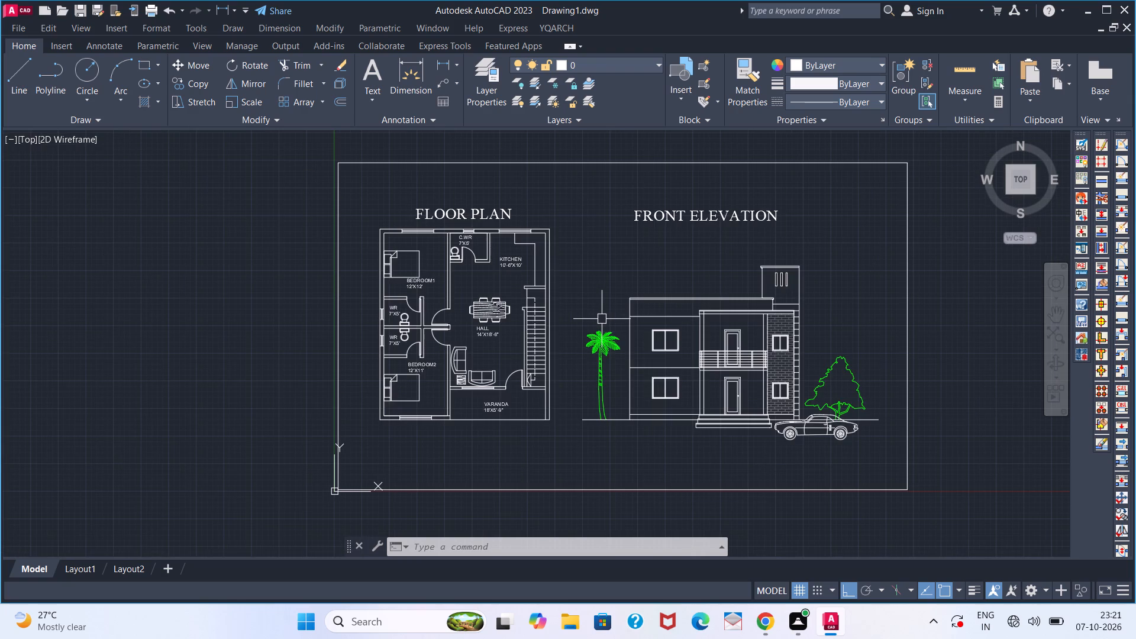
pyautogui.scroll(-1, 602, 319)
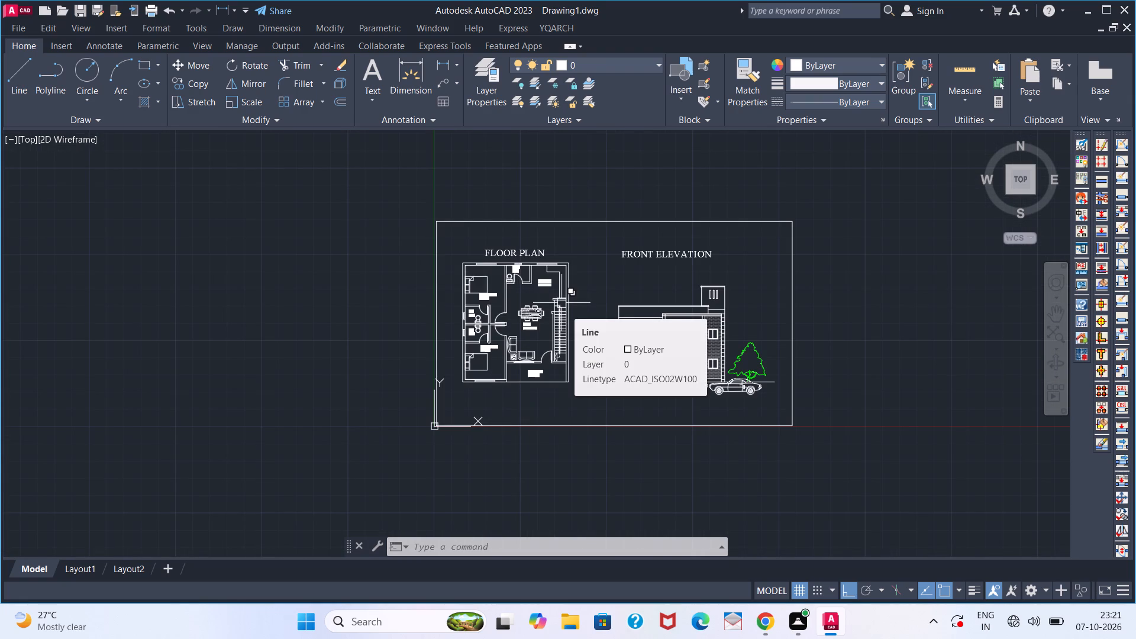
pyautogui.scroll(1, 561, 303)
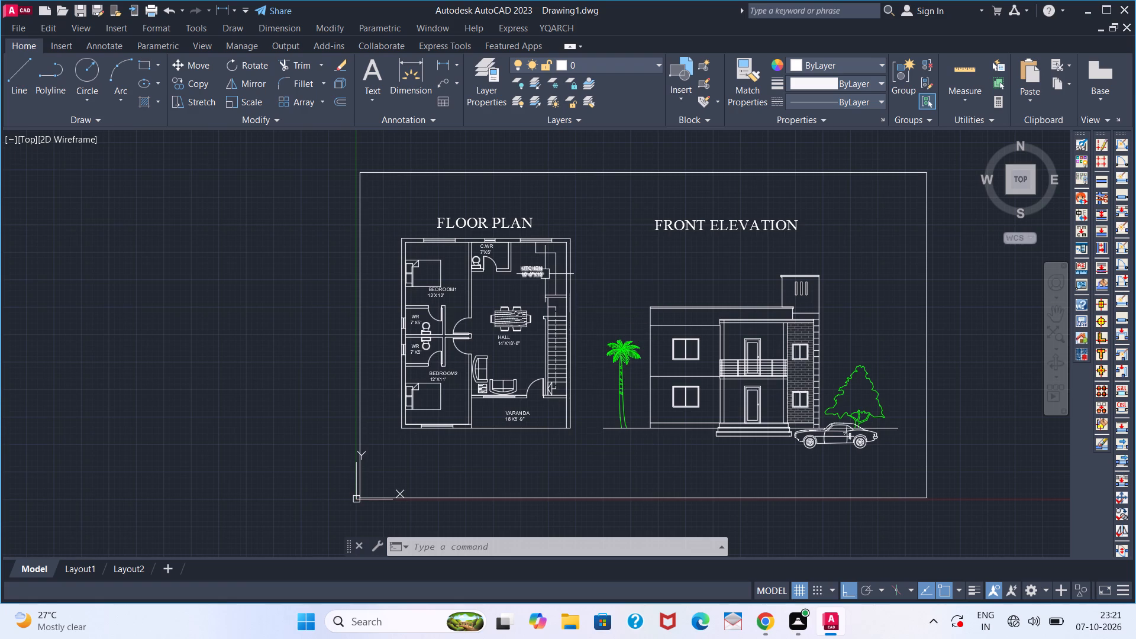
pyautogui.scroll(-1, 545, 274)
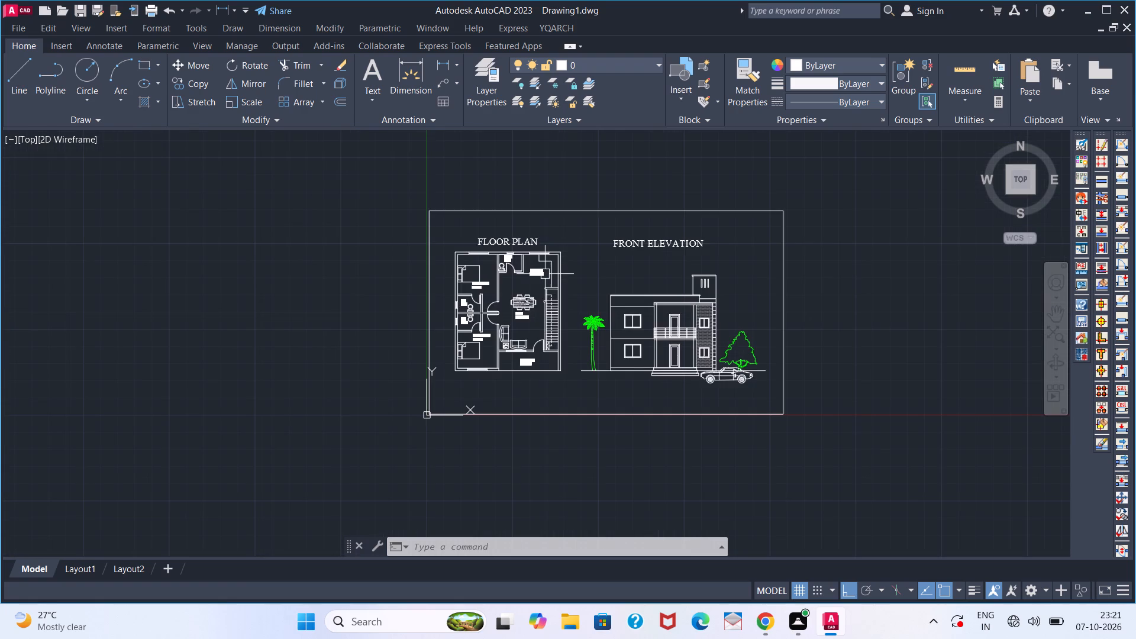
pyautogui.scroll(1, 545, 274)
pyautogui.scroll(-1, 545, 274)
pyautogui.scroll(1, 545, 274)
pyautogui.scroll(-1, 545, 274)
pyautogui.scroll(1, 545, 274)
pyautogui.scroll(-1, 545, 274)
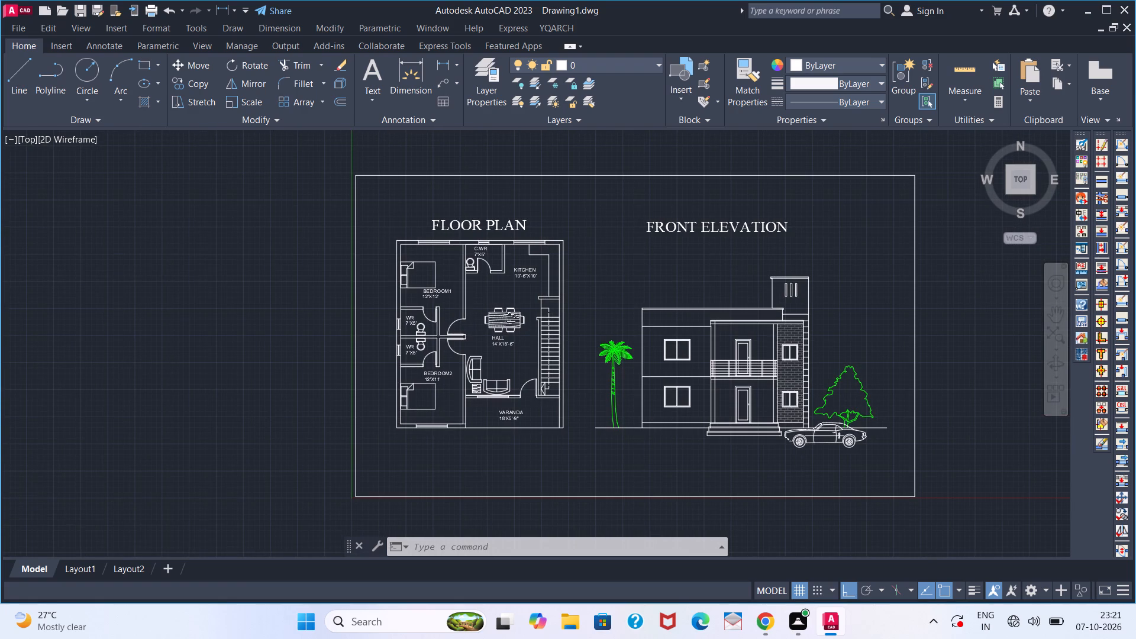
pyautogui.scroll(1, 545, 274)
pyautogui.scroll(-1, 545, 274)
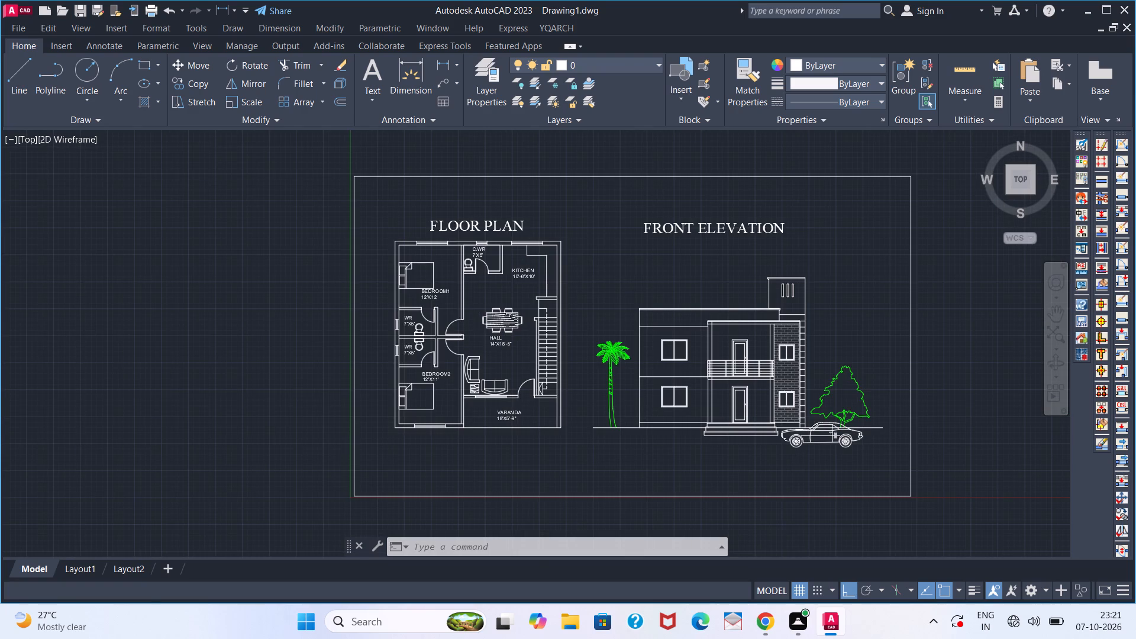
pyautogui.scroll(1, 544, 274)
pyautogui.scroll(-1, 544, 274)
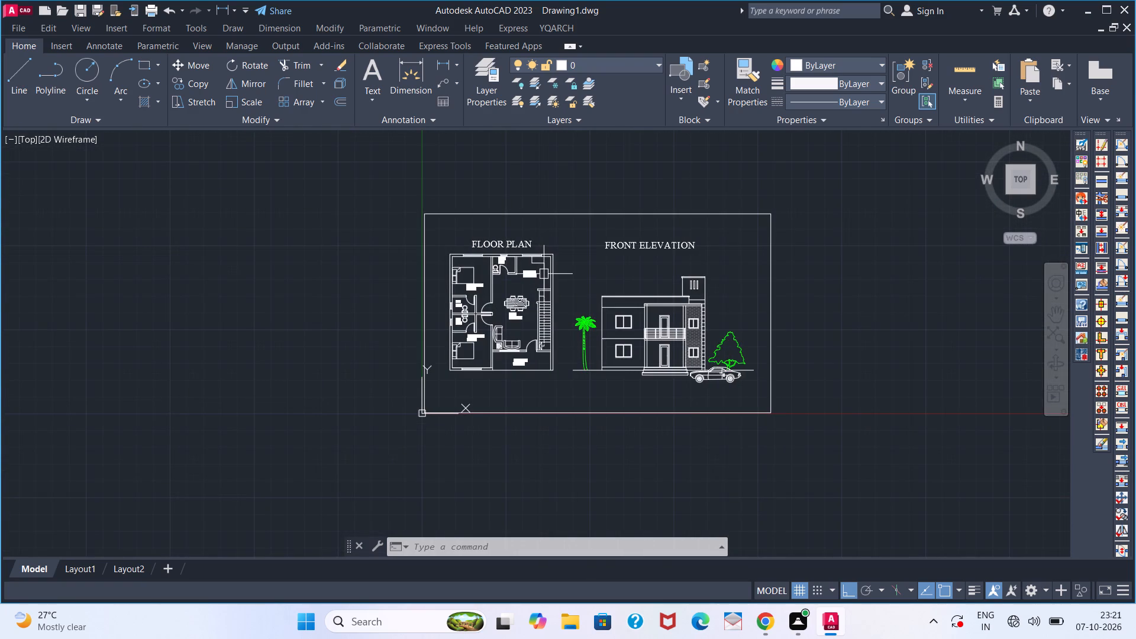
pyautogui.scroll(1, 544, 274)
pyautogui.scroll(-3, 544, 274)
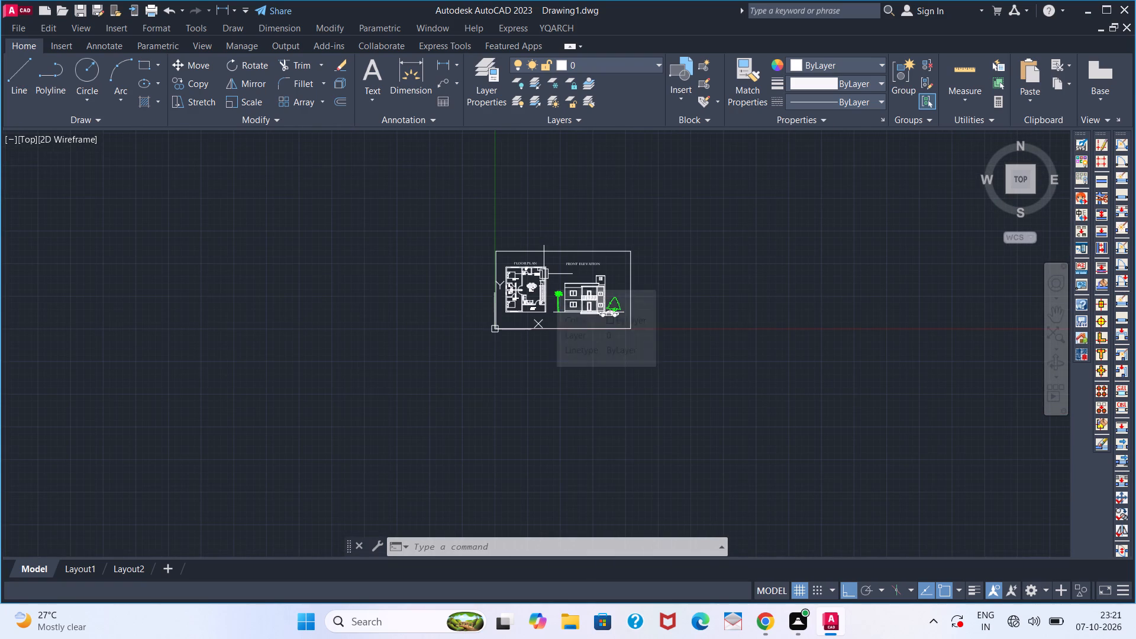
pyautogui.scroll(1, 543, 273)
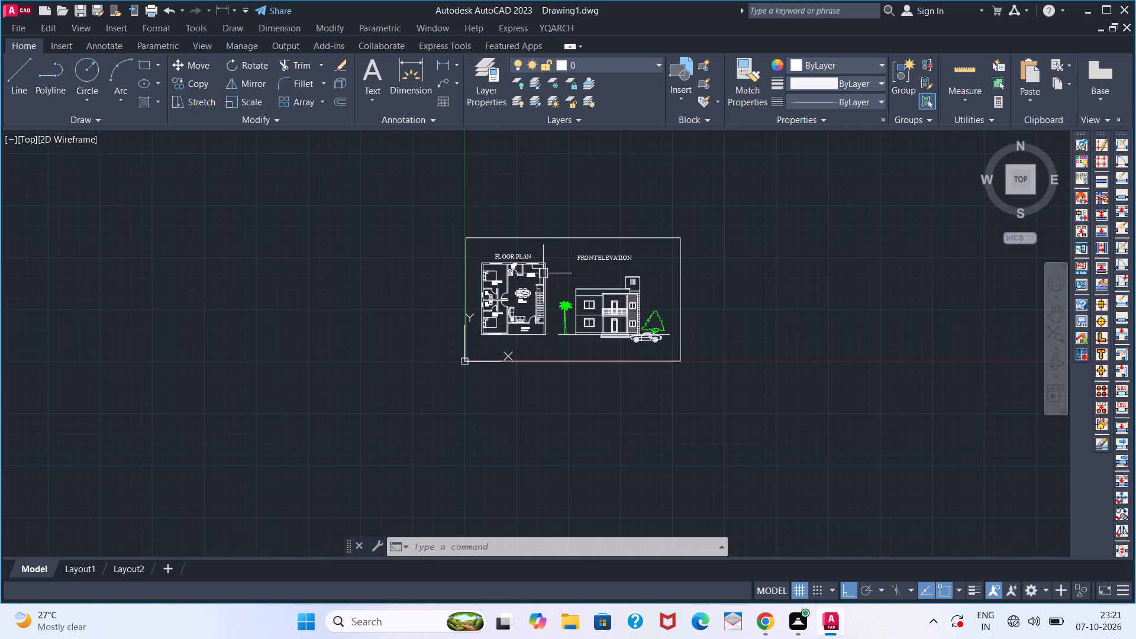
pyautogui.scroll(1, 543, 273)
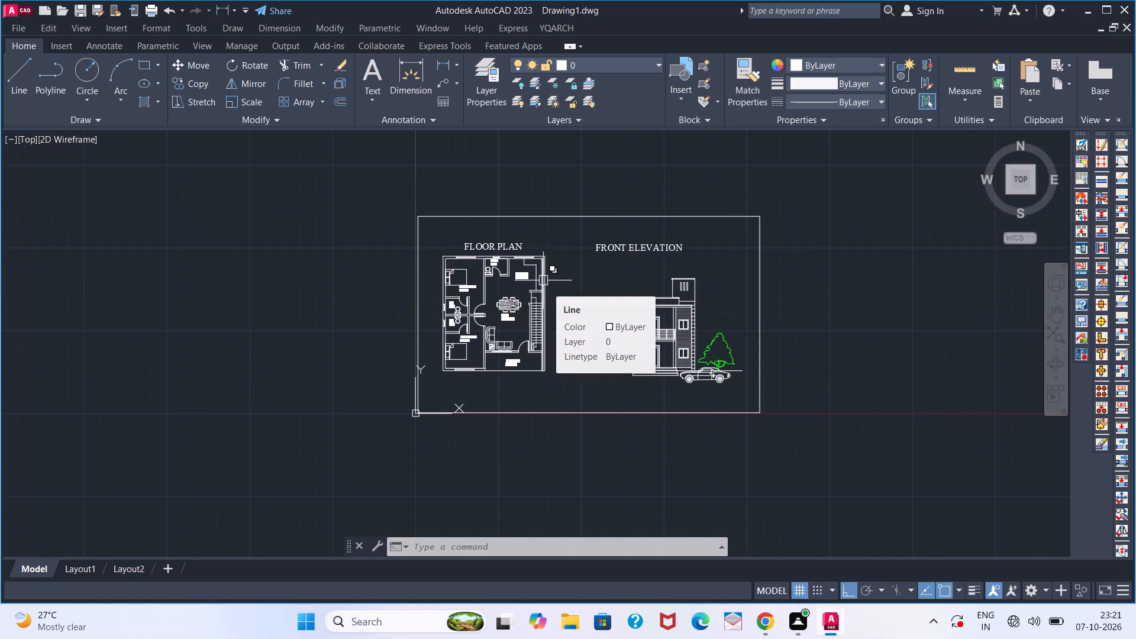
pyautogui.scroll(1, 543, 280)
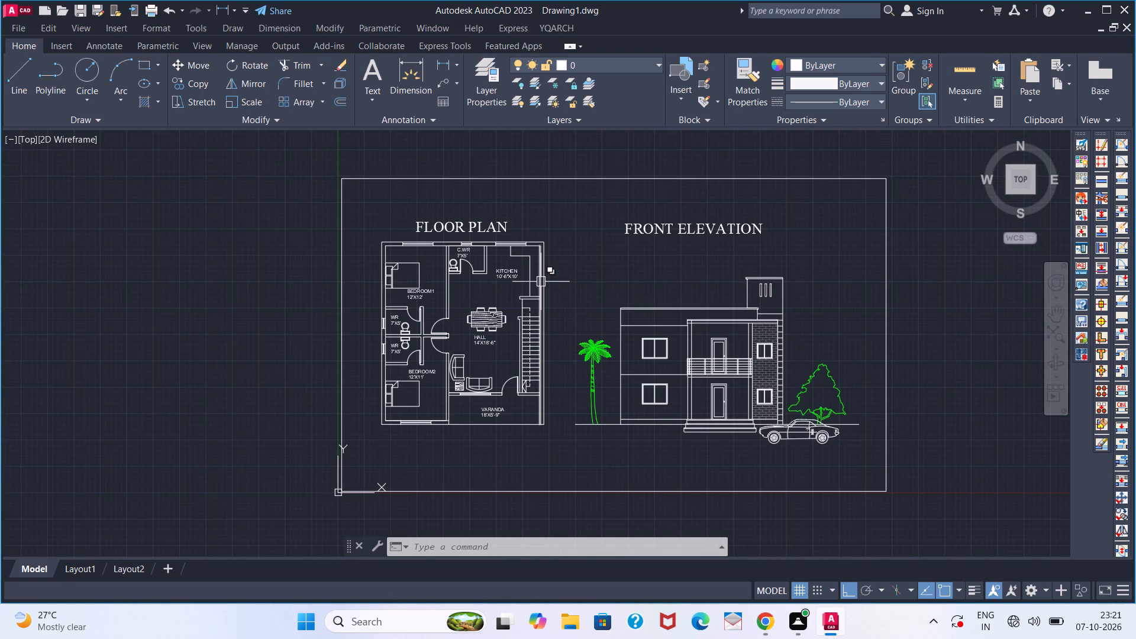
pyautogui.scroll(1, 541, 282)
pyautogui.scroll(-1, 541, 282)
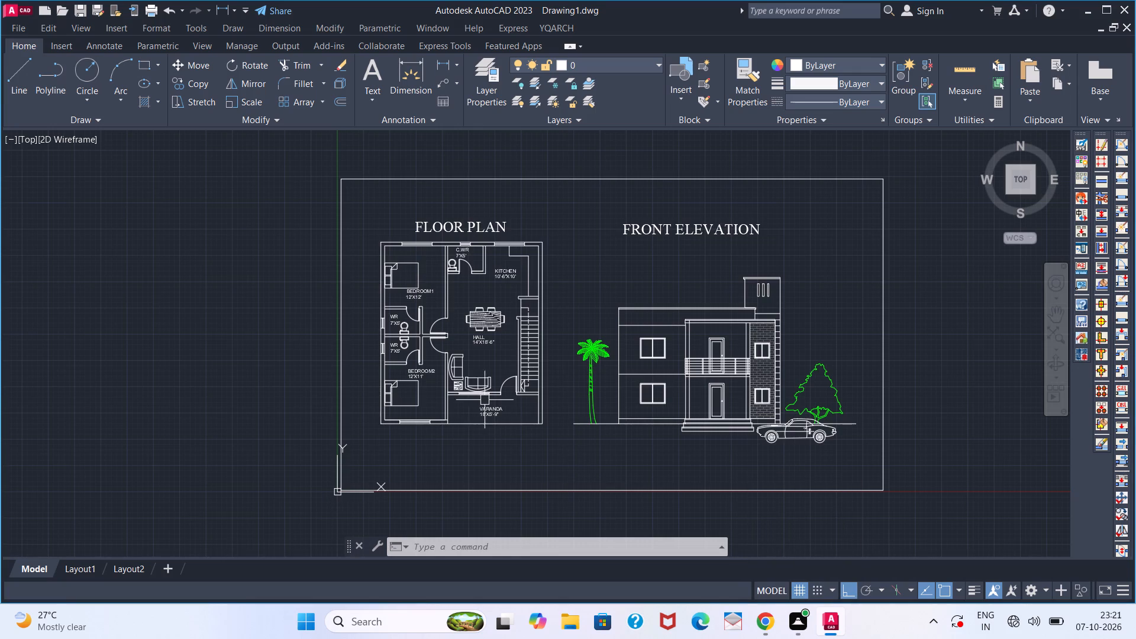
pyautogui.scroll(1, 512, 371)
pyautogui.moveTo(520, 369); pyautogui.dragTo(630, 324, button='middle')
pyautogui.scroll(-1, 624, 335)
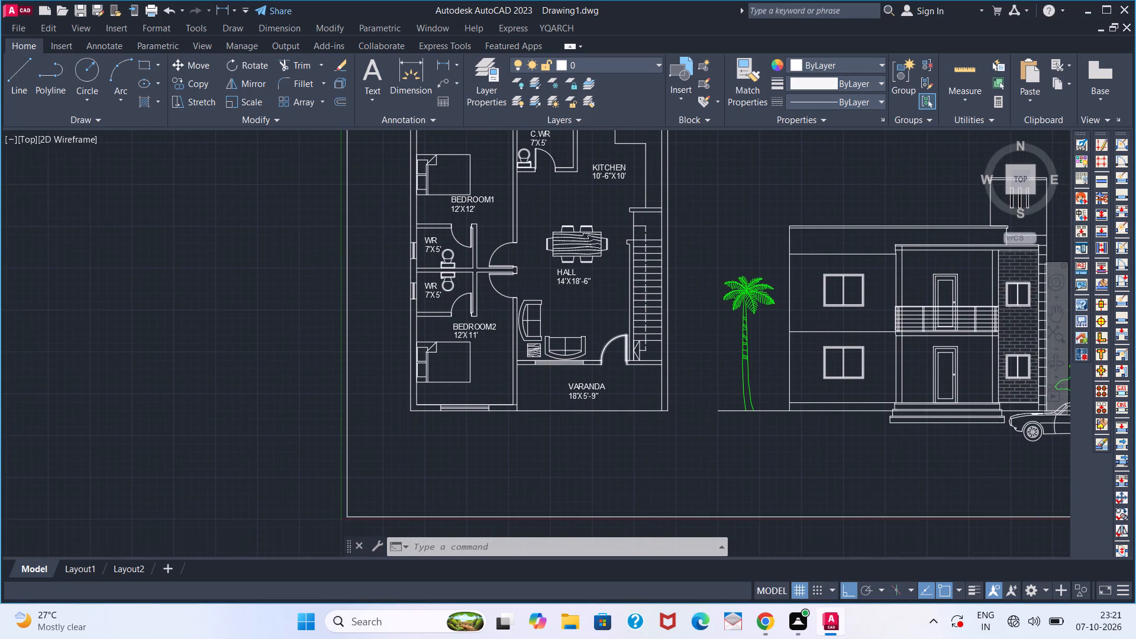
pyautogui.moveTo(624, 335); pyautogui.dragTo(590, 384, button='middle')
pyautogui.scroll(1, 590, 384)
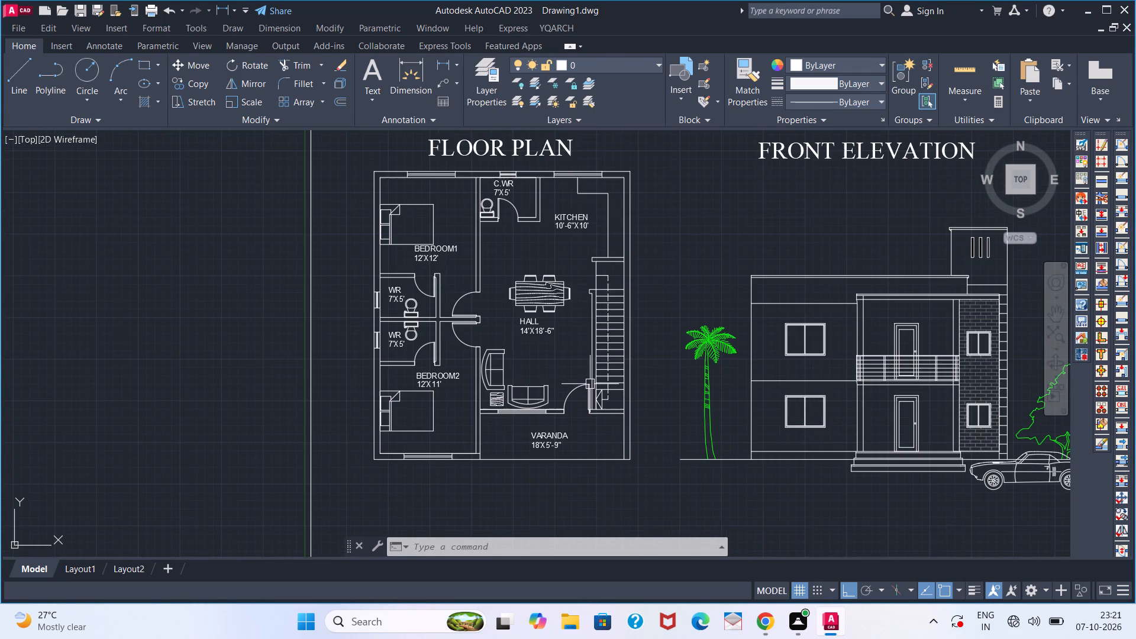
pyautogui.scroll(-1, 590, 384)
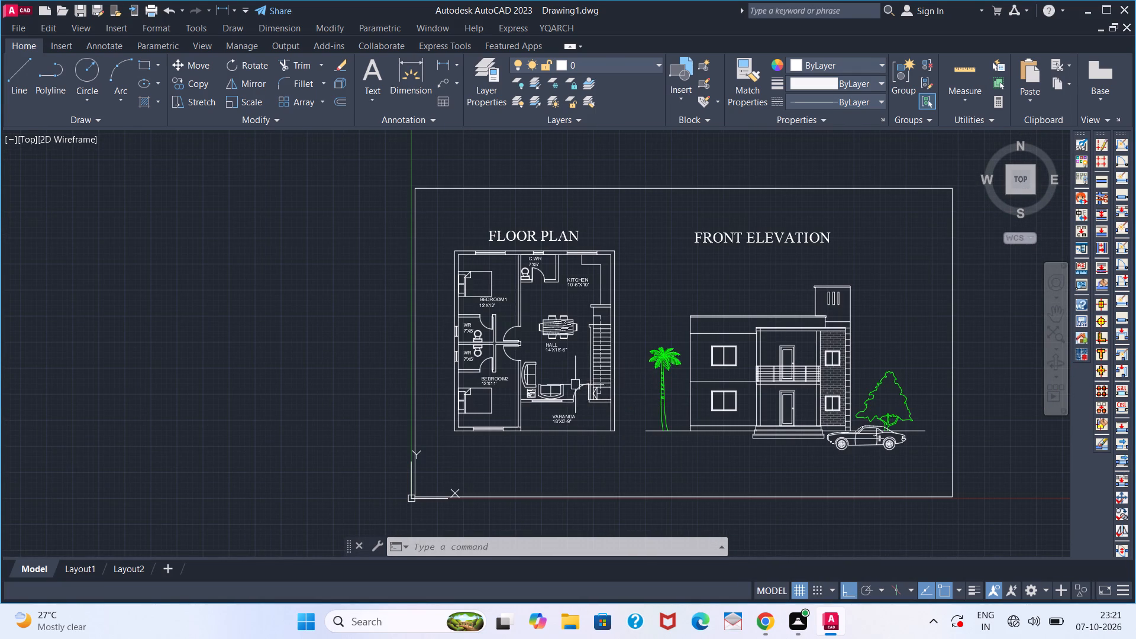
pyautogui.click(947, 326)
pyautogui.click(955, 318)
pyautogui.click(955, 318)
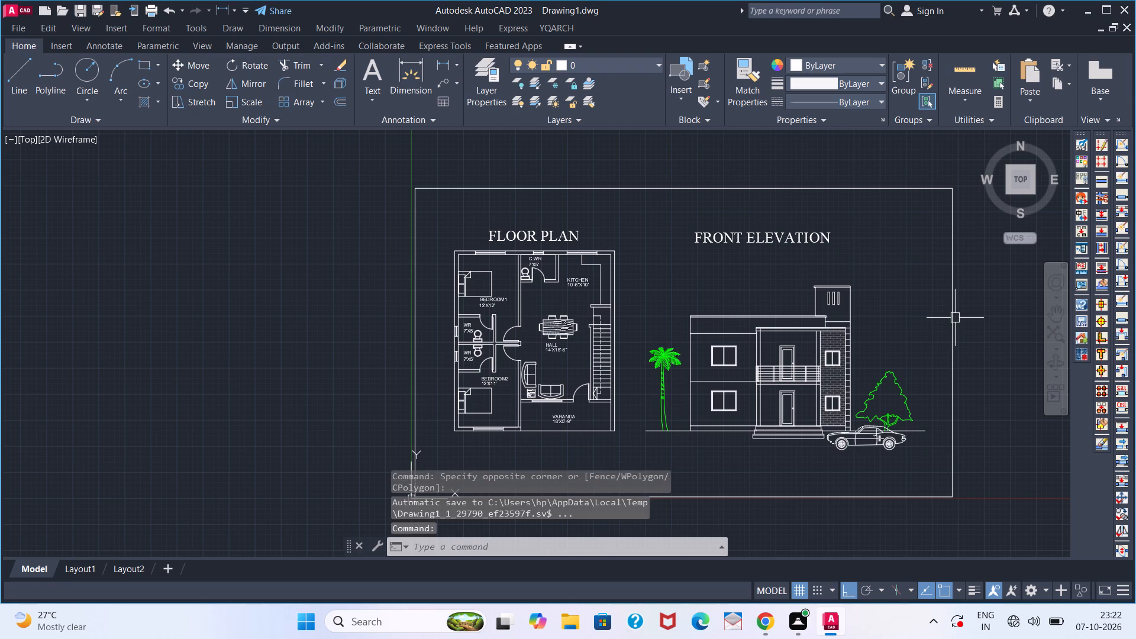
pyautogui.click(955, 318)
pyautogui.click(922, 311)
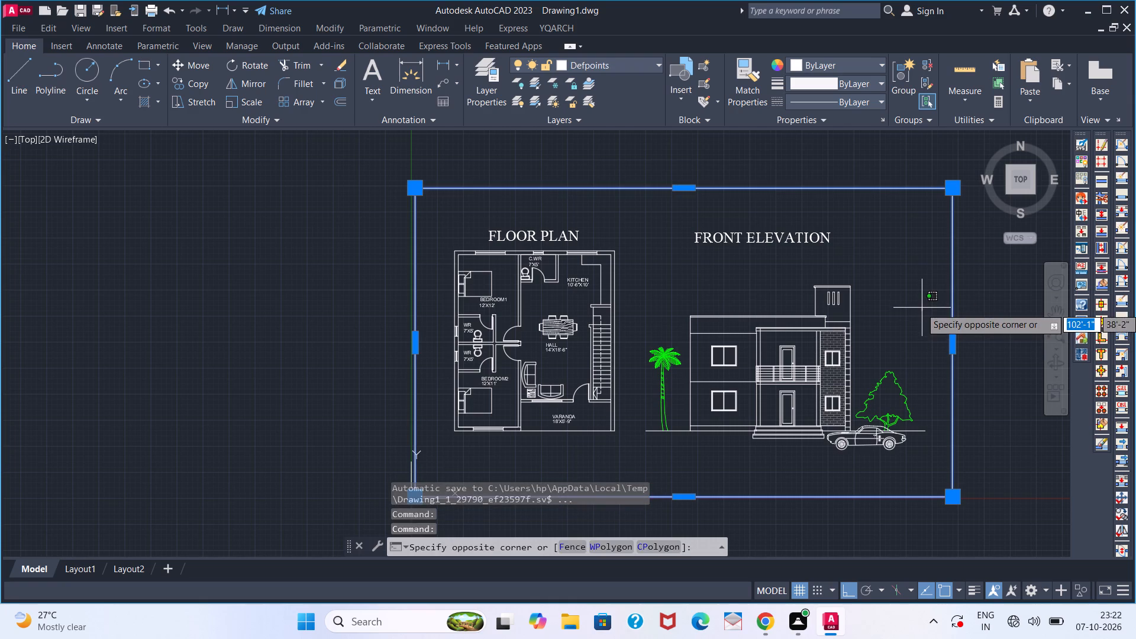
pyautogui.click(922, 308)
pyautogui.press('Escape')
# Examine the varanda area of the floor plan and the elevation's windows, palm tree and balcony against the overall sheet.
pyautogui.moveTo(670, 290); pyautogui.dragTo(731, 259, button='middle')
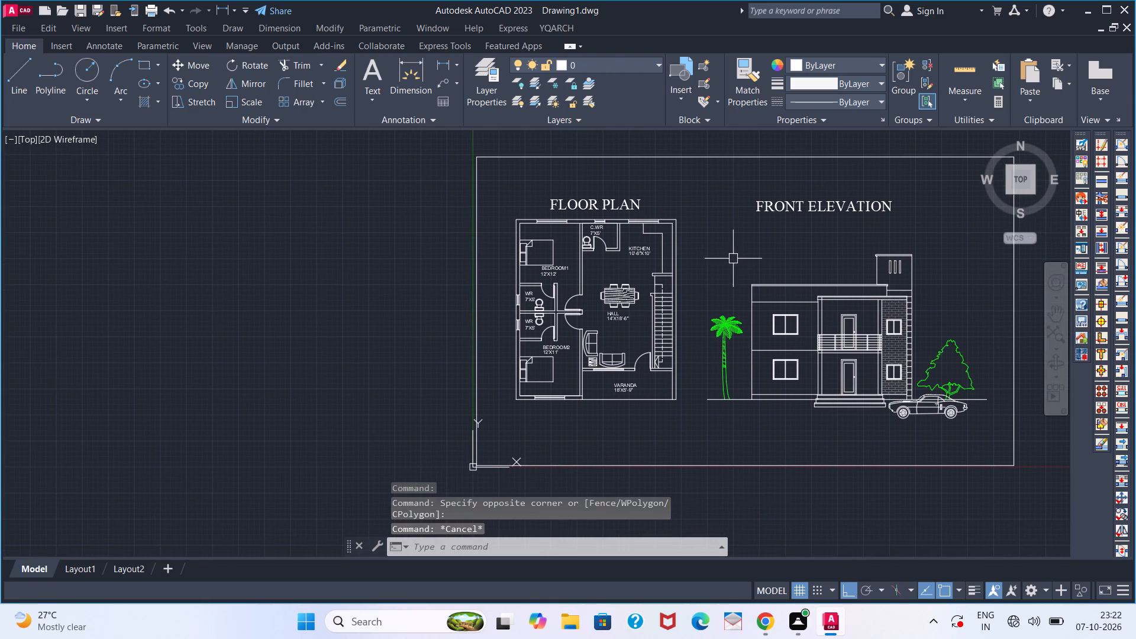
pyautogui.scroll(-1, 733, 259)
pyautogui.scroll(1, 832, 280)
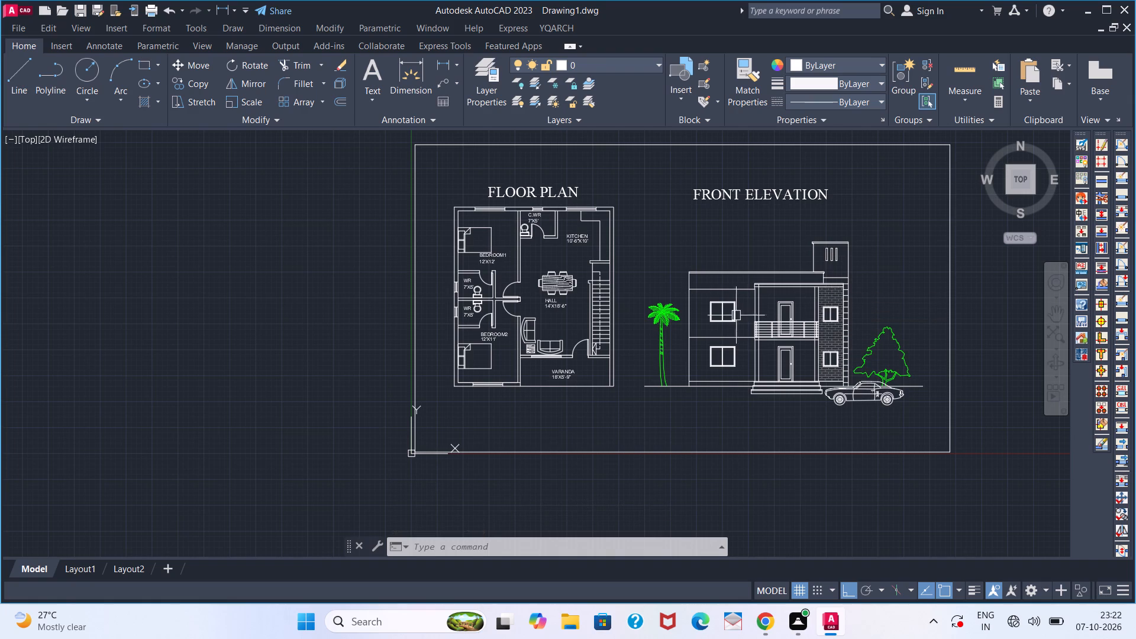
pyautogui.scroll(2, 662, 363)
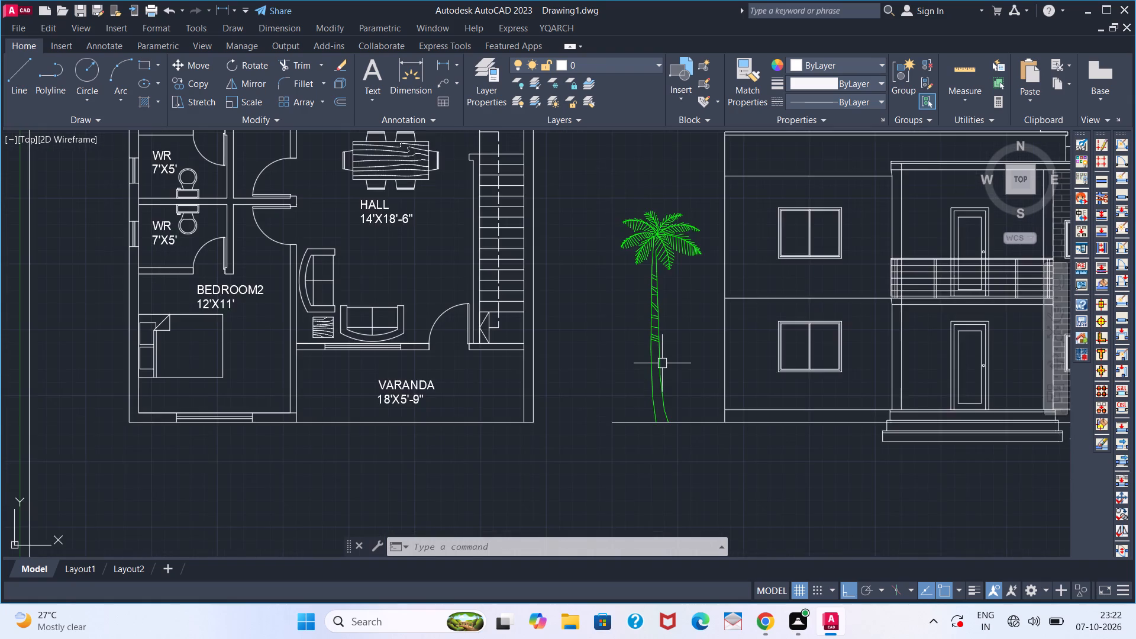
pyautogui.scroll(-2, 662, 363)
pyautogui.scroll(1, 560, 347)
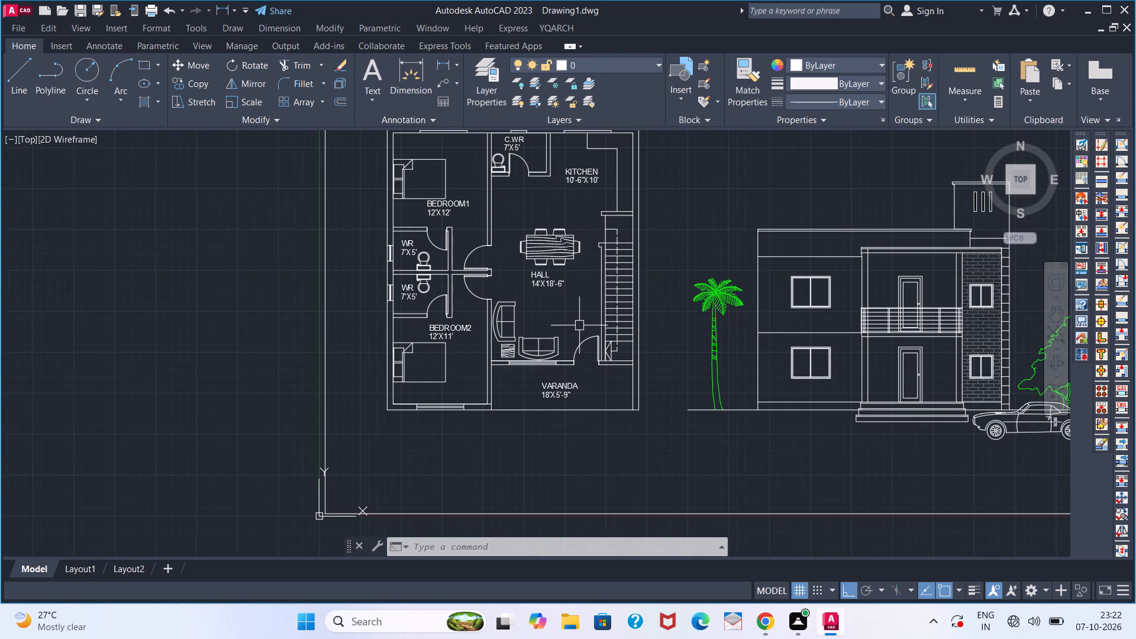
pyautogui.scroll(2, 579, 325)
pyautogui.scroll(-2, 580, 325)
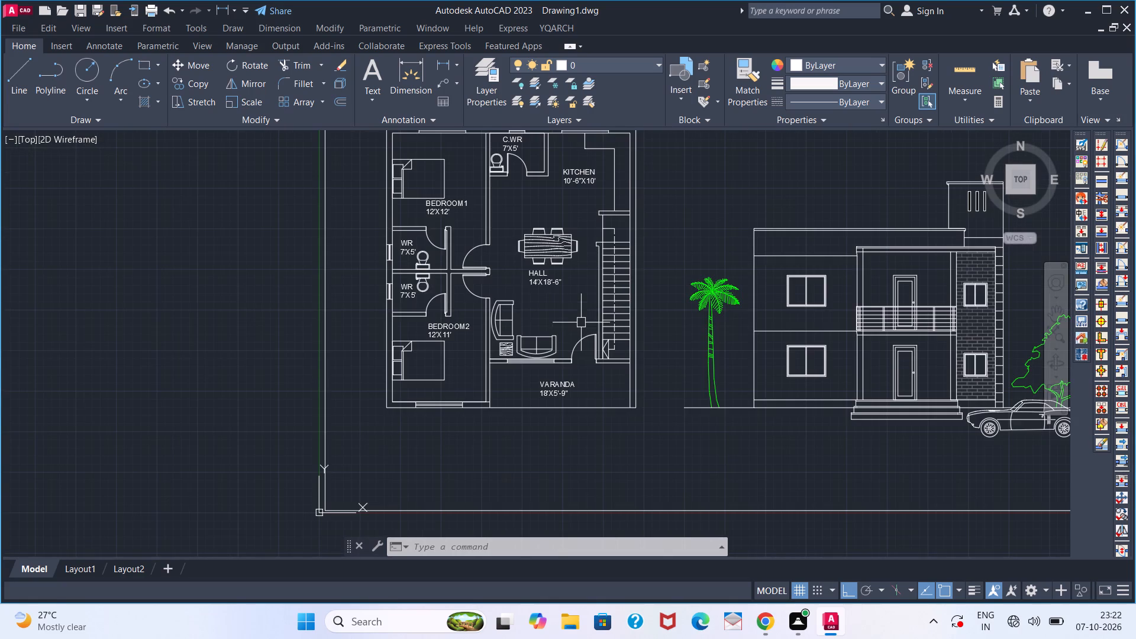
pyautogui.scroll(-1, 590, 295)
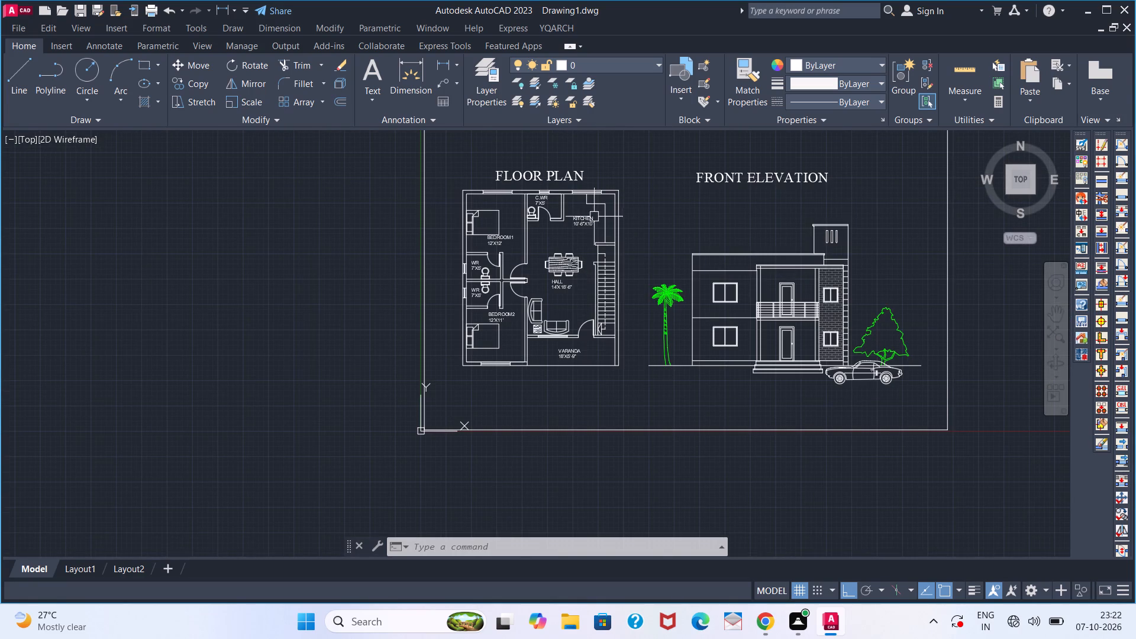
# With Ortho, object snap and snap tracking off, draw a short diagonal glass line in the right pane of the upper window nearest the palm.
pyautogui.scroll(1, 604, 206)
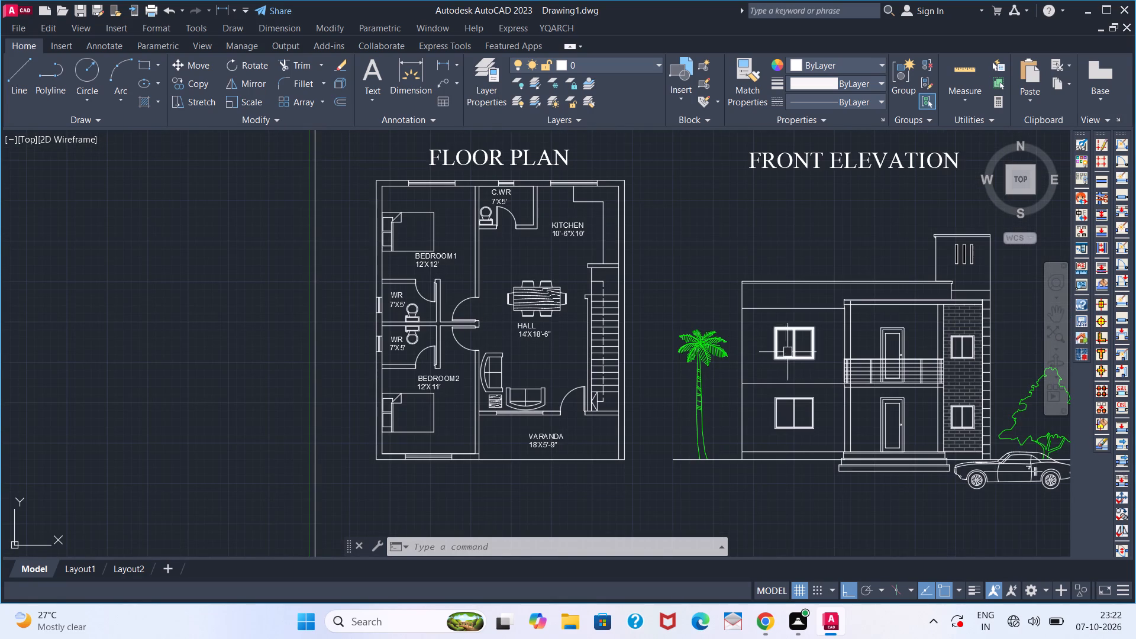
pyautogui.scroll(2, 788, 351)
pyautogui.press('l')
pyautogui.press('Return')
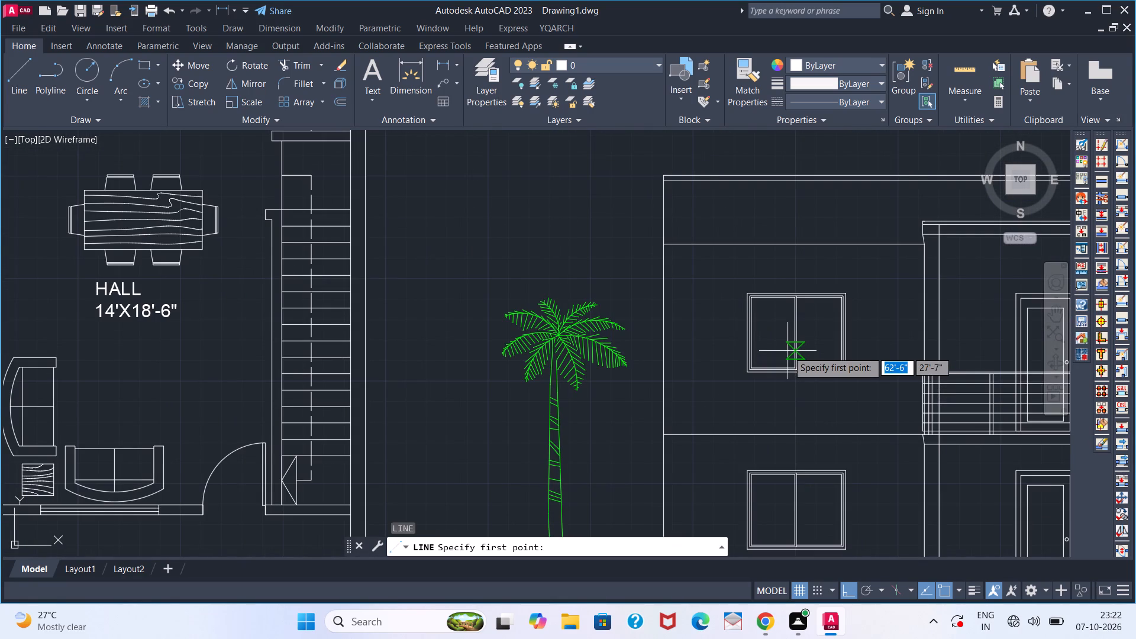
pyautogui.click(856, 586)
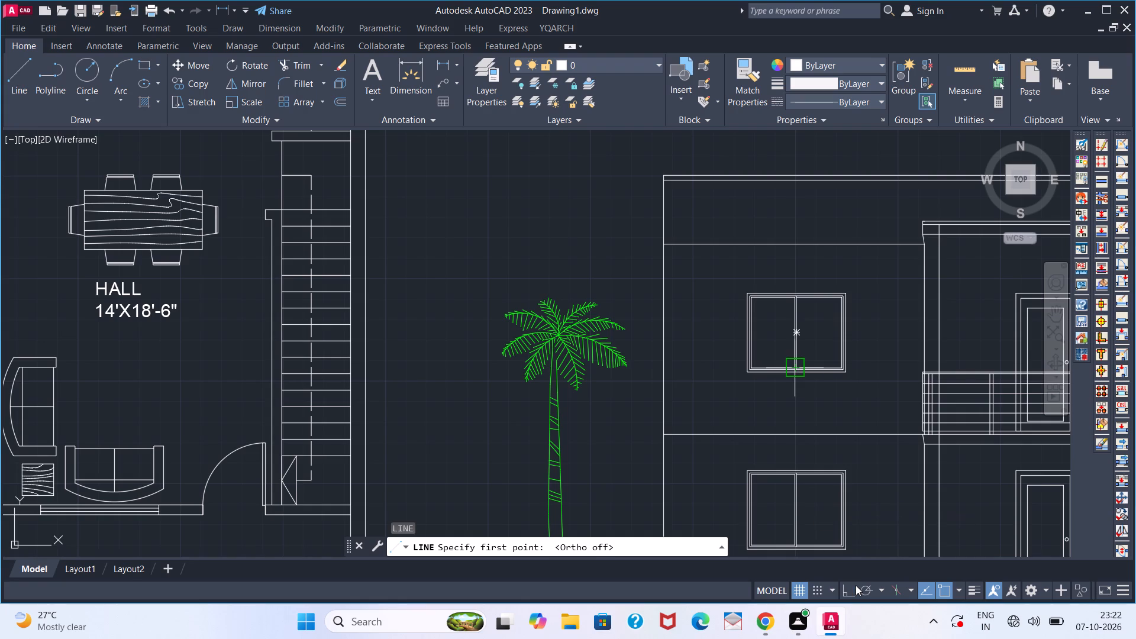
pyautogui.click(954, 587)
pyautogui.click(944, 587)
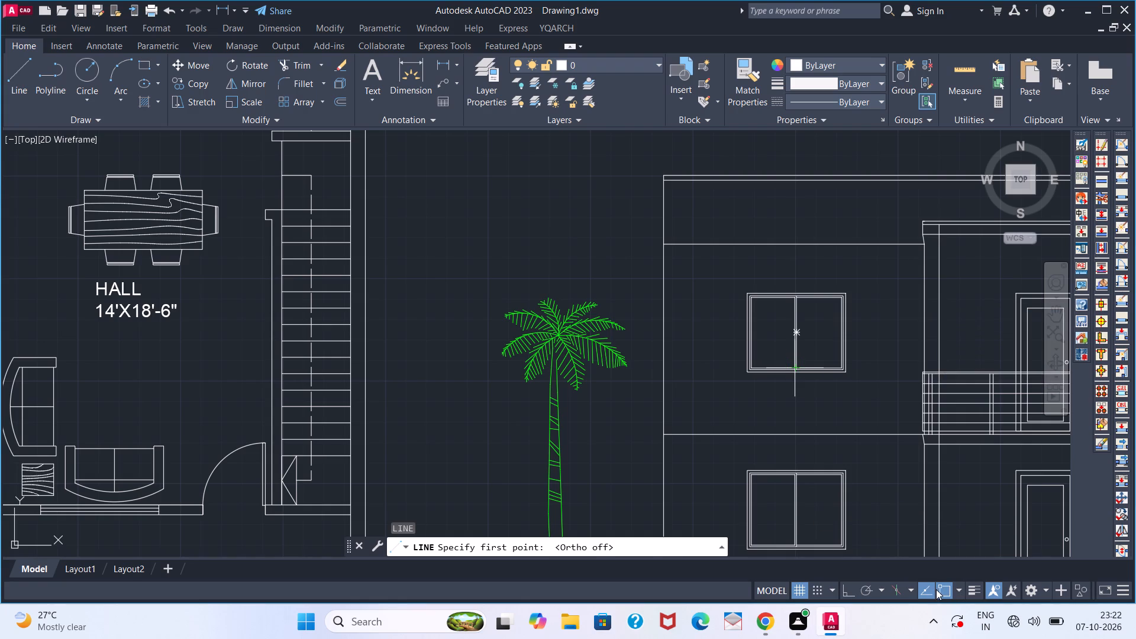
pyautogui.click(936, 589)
pyautogui.click(935, 590)
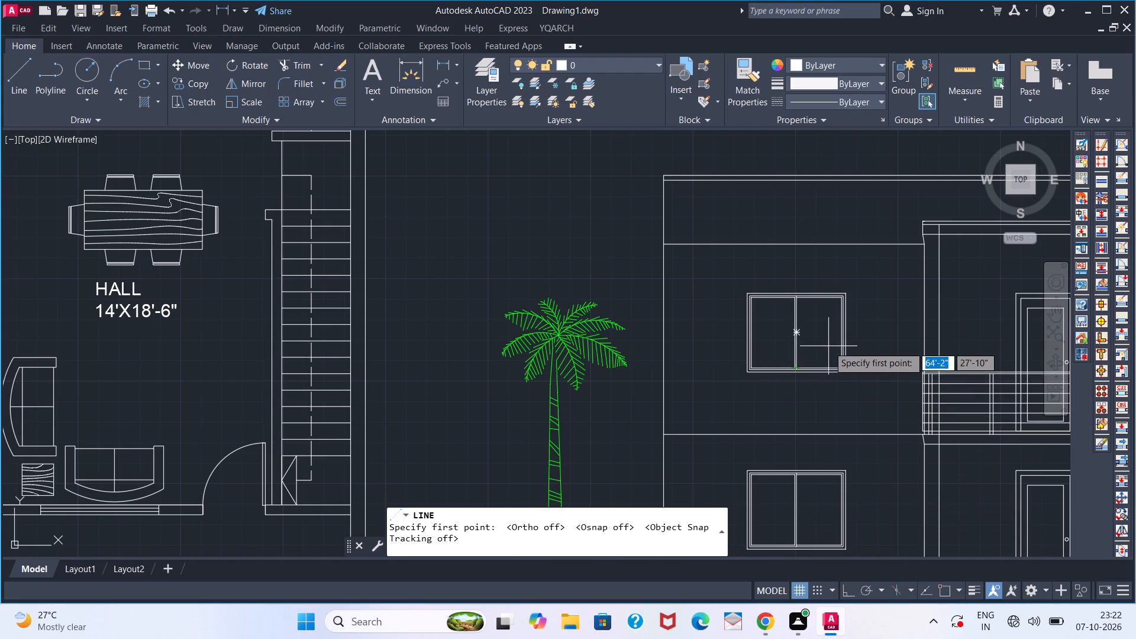
pyautogui.click(829, 314)
pyautogui.click(814, 327)
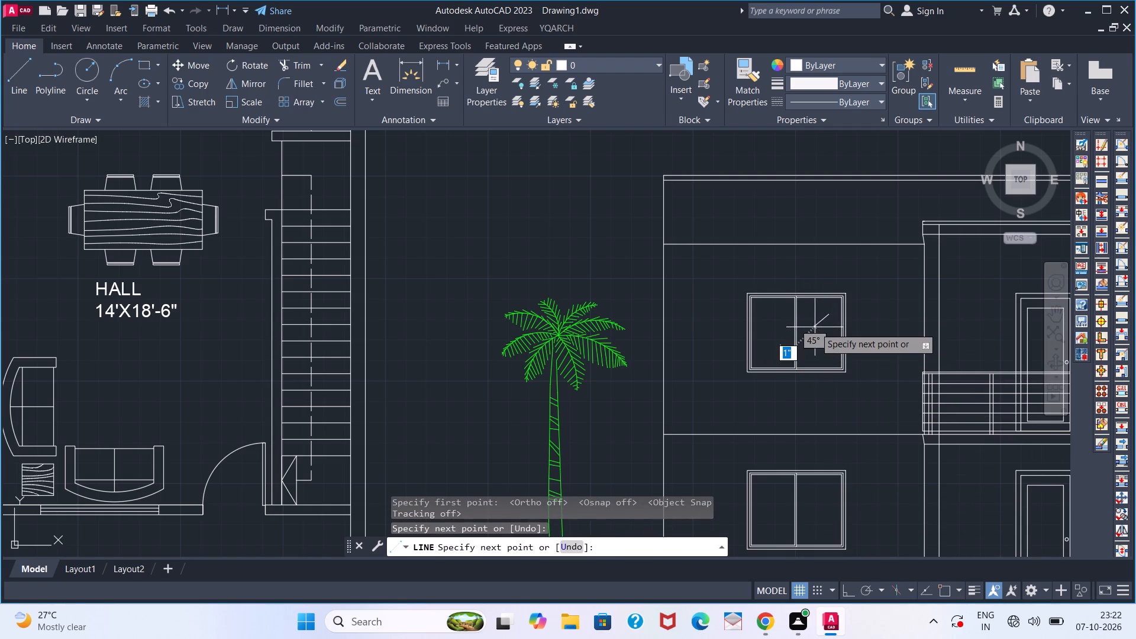
pyautogui.press('Return')
# Draw two more short diagonal glass lines on either side of the first, the last about 1'-2" long.
pyautogui.press('Return')
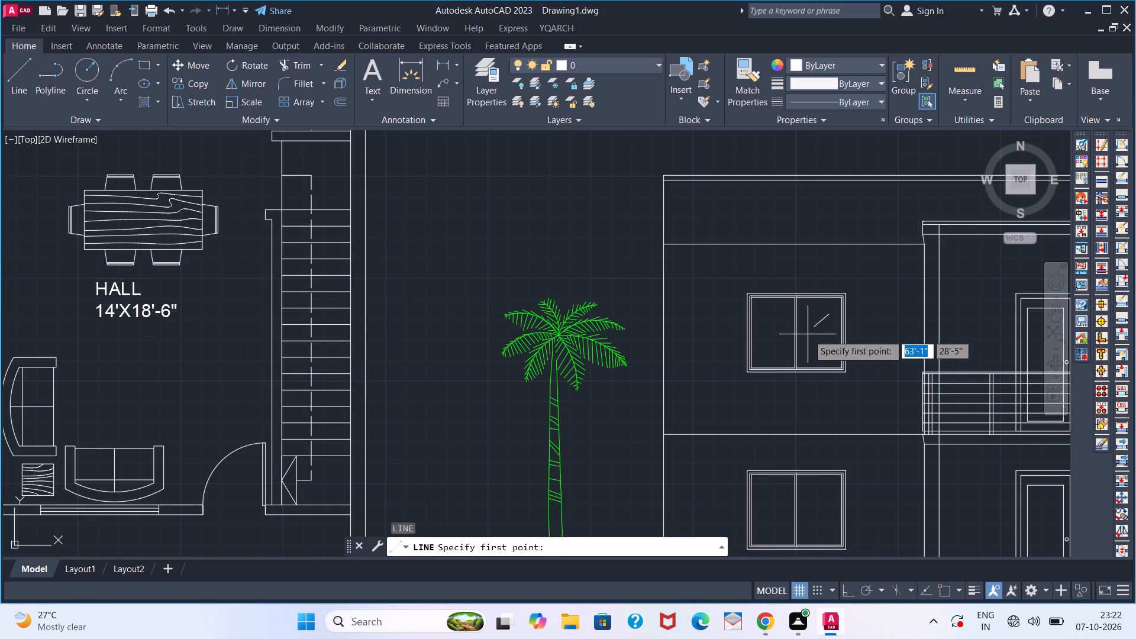
pyautogui.click(821, 309)
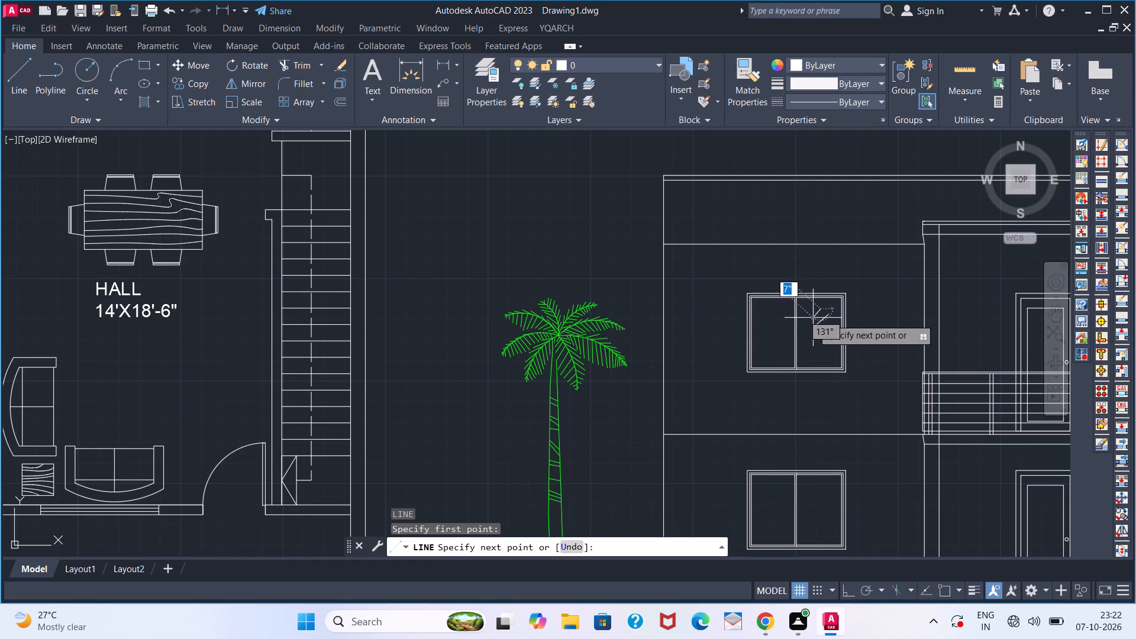
pyautogui.click(807, 330)
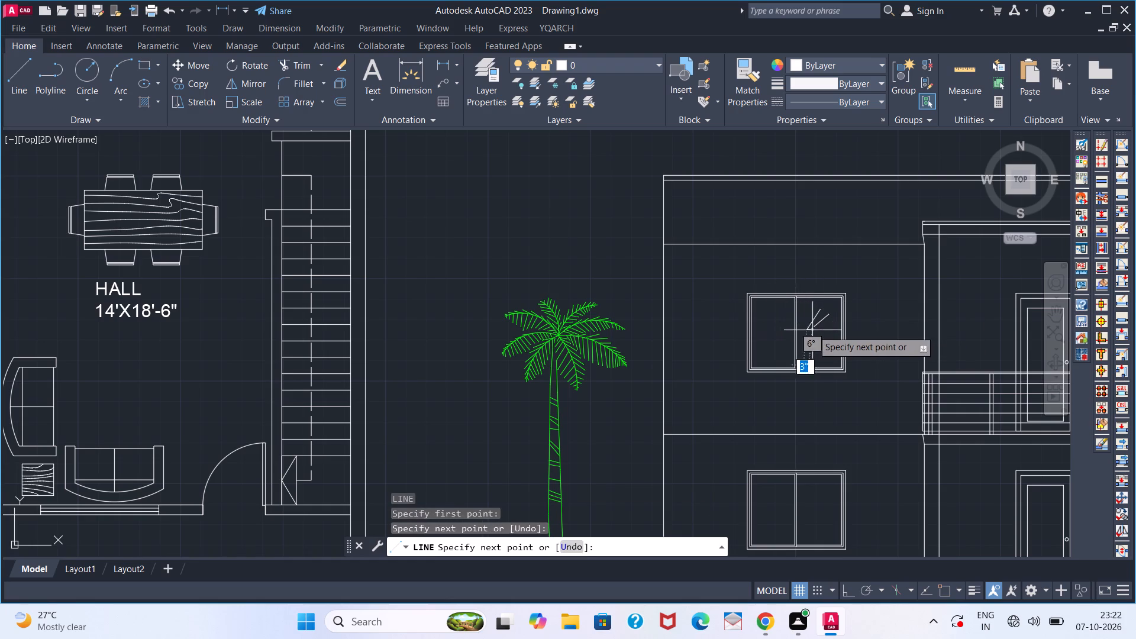
pyautogui.press('Return')
pyautogui.press('Return')
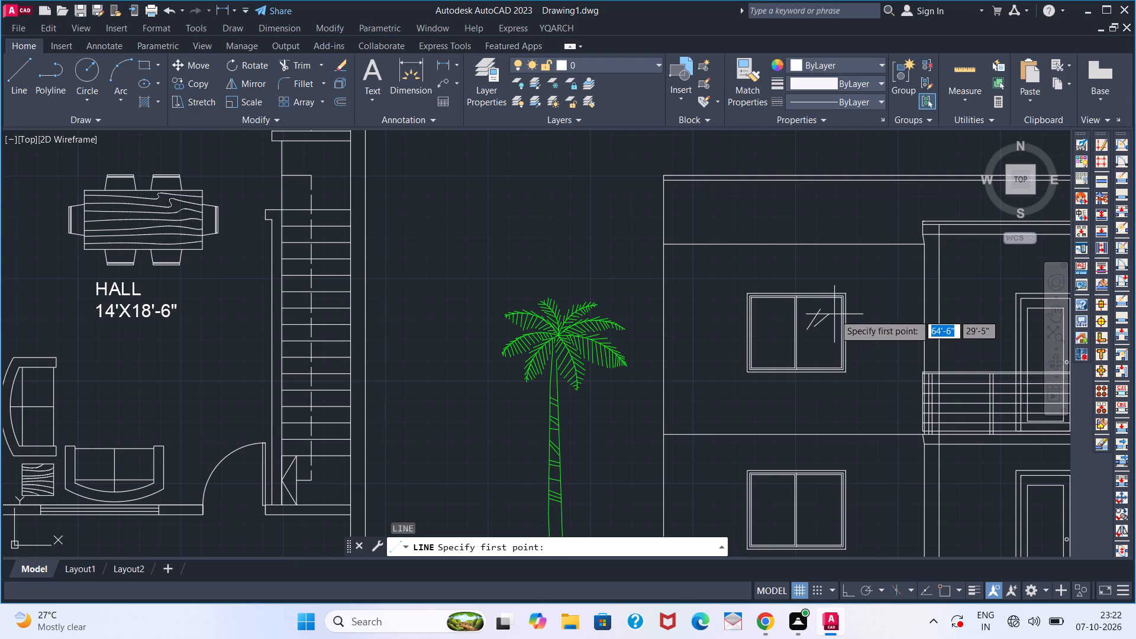
pyautogui.click(834, 314)
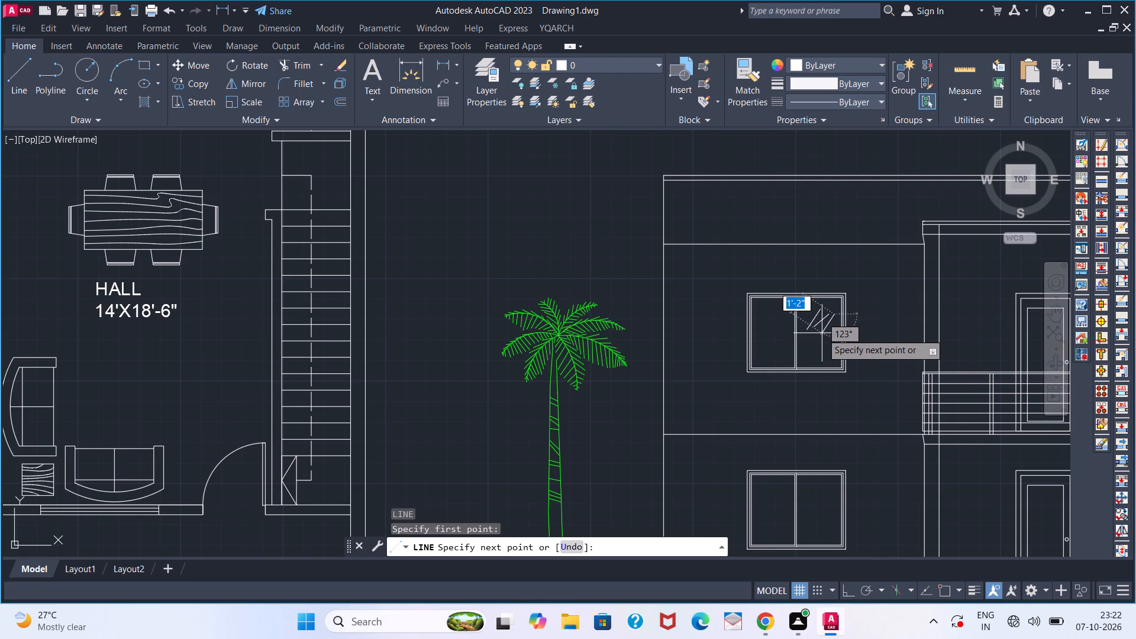
pyautogui.click(822, 333)
pyautogui.press('Return')
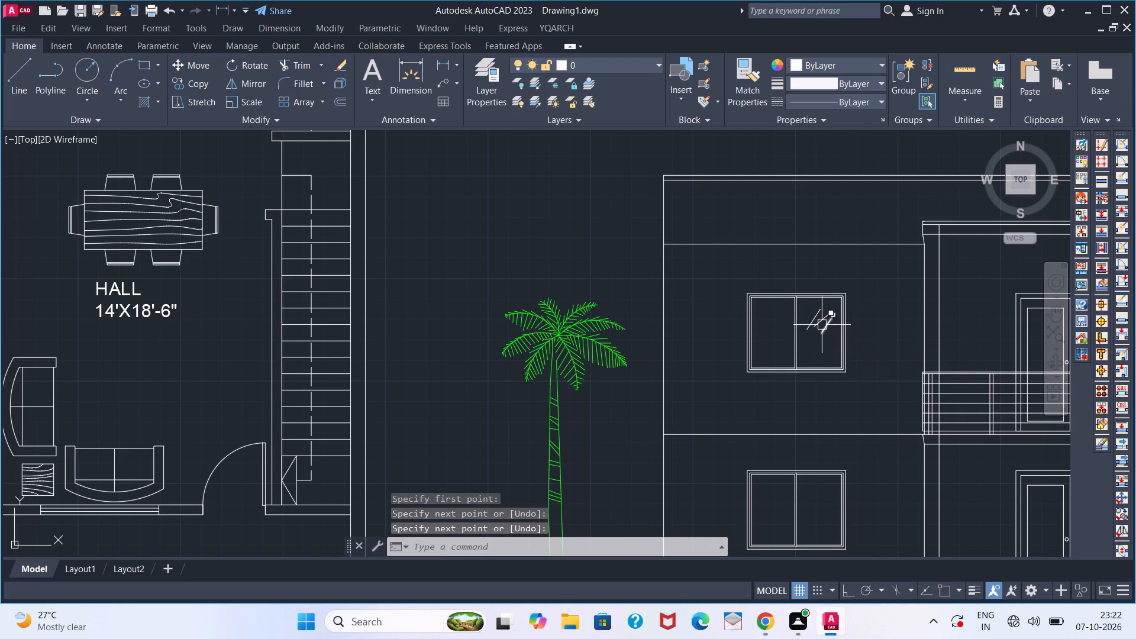
# Group the three diagonal glass lines in the upper window's right pane.
pyautogui.scroll(2, 822, 324)
pyautogui.click(837, 327)
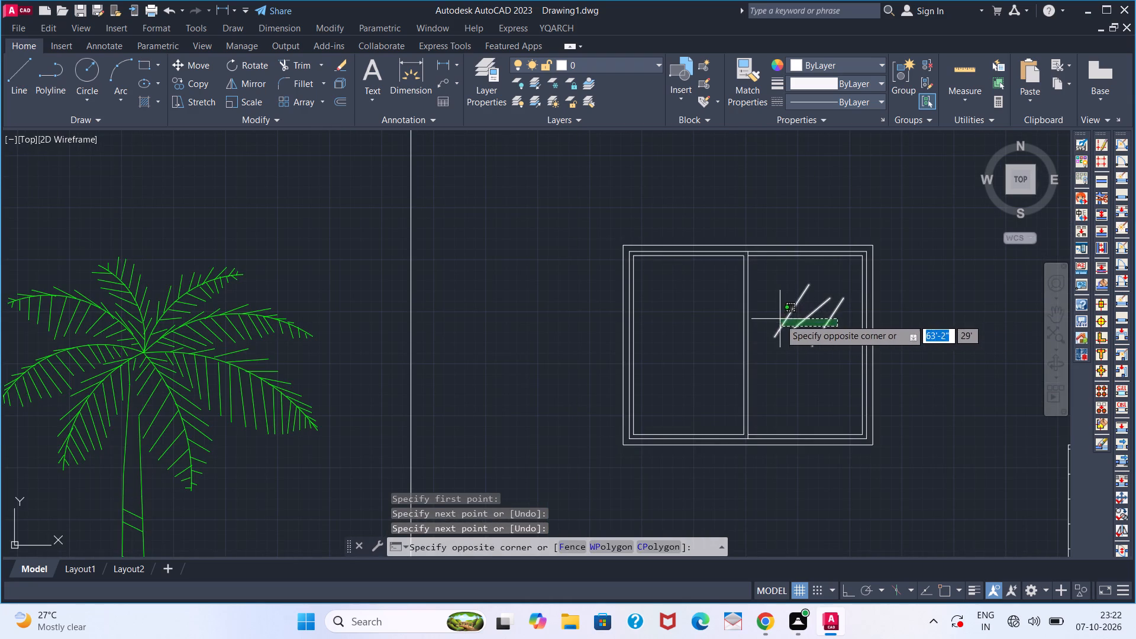
pyautogui.click(780, 319)
pyautogui.write('G')
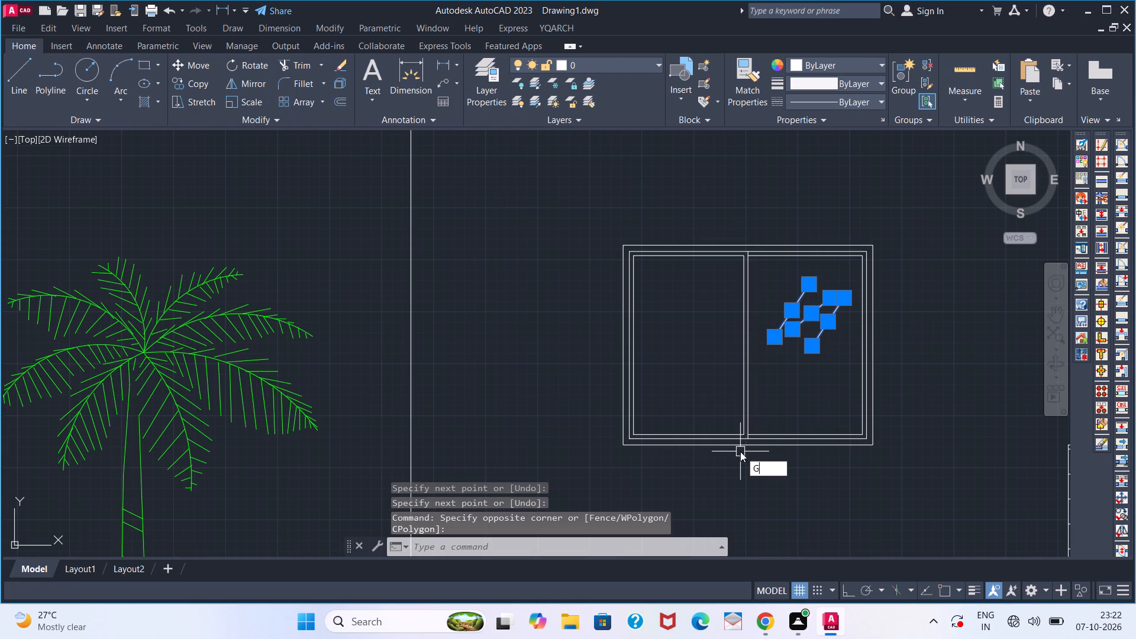
pyautogui.press('space')
# Copy the glass line group into the upper window's left pane and into both panes of the window directly below.
pyautogui.click(824, 340)
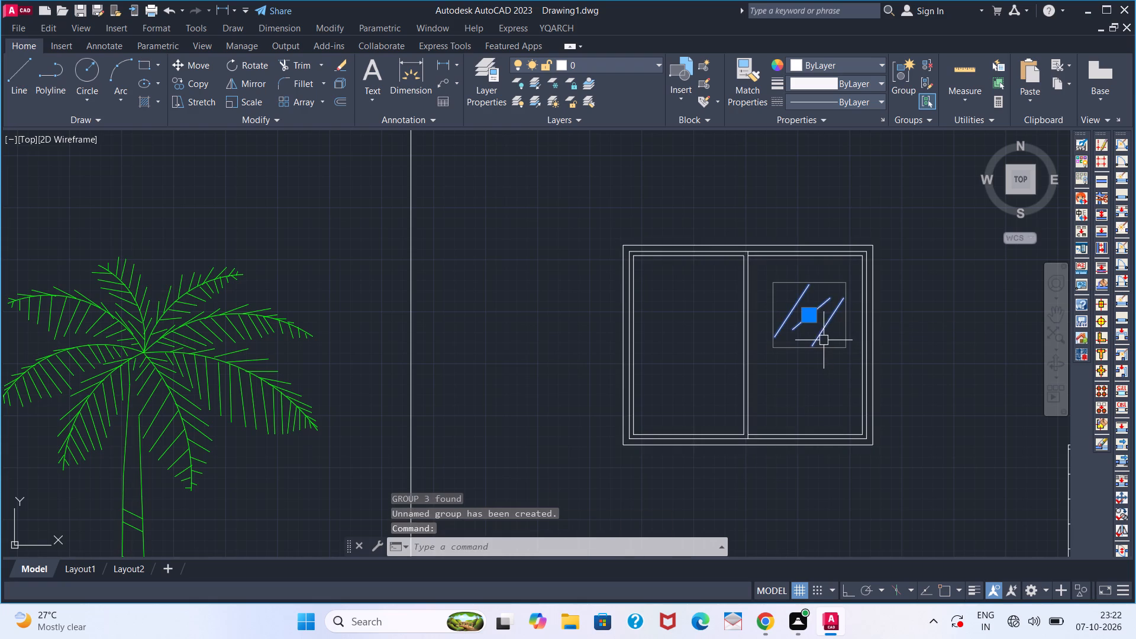
pyautogui.write('CO')
pyautogui.press('Return')
pyautogui.click(808, 332)
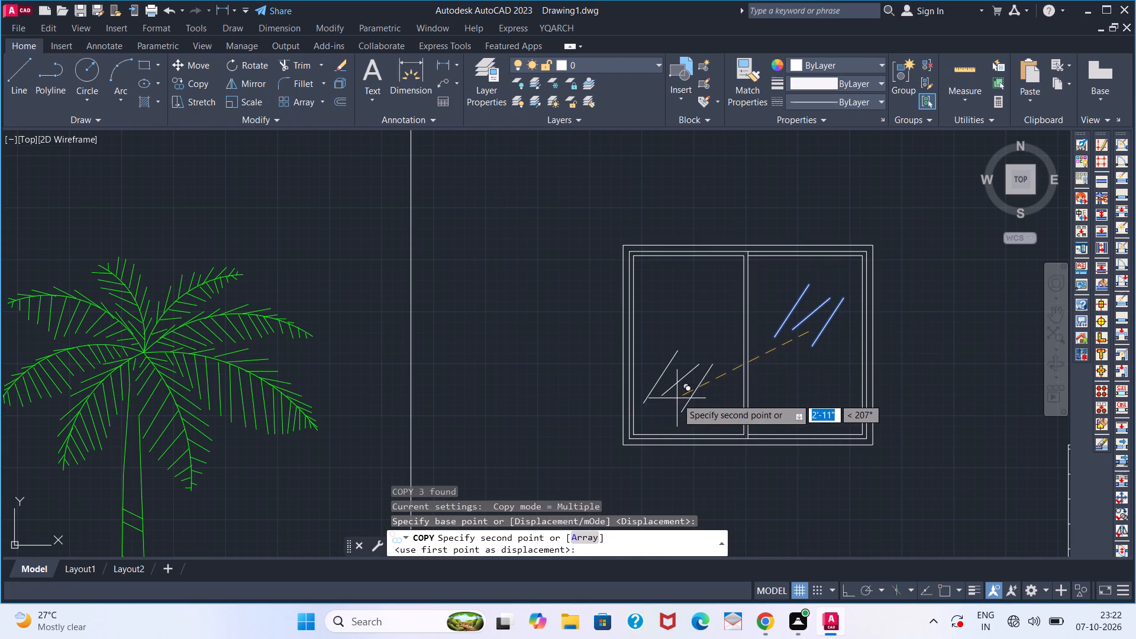
pyautogui.click(693, 398)
pyautogui.scroll(-2, 796, 423)
pyautogui.moveTo(796, 388); pyautogui.dragTo(779, 242, button='middle')
pyautogui.click(735, 415)
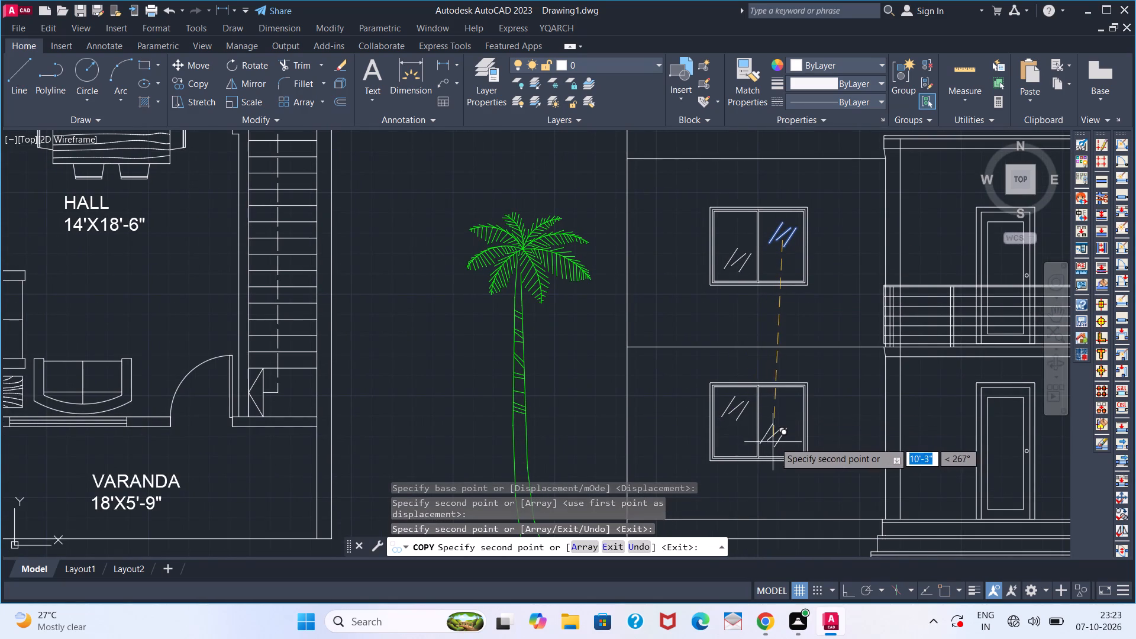
pyautogui.click(780, 443)
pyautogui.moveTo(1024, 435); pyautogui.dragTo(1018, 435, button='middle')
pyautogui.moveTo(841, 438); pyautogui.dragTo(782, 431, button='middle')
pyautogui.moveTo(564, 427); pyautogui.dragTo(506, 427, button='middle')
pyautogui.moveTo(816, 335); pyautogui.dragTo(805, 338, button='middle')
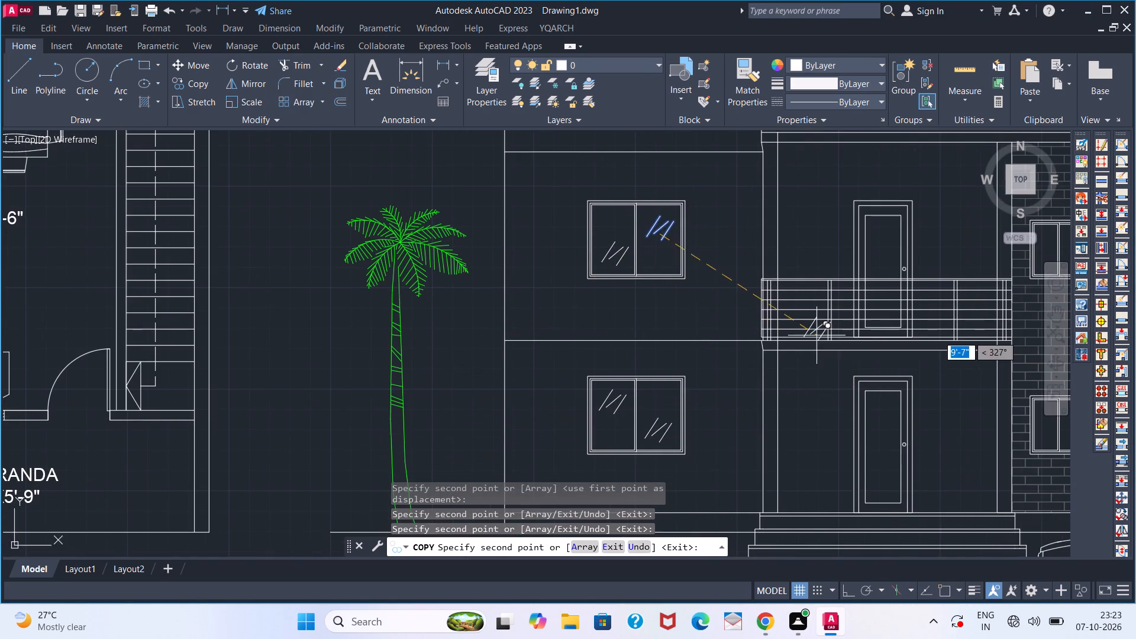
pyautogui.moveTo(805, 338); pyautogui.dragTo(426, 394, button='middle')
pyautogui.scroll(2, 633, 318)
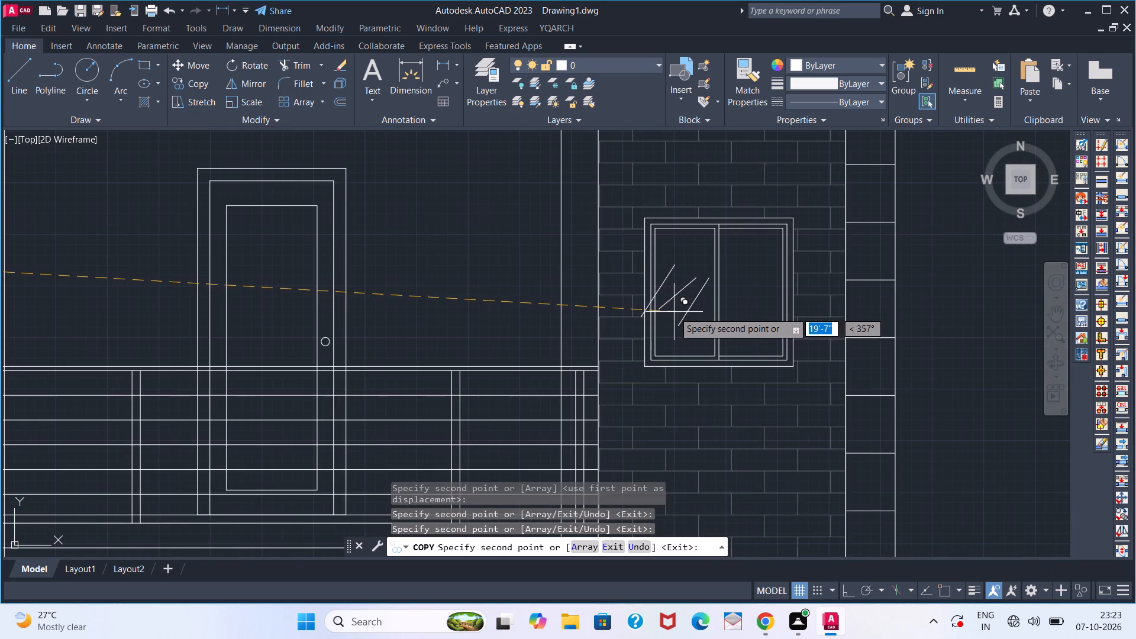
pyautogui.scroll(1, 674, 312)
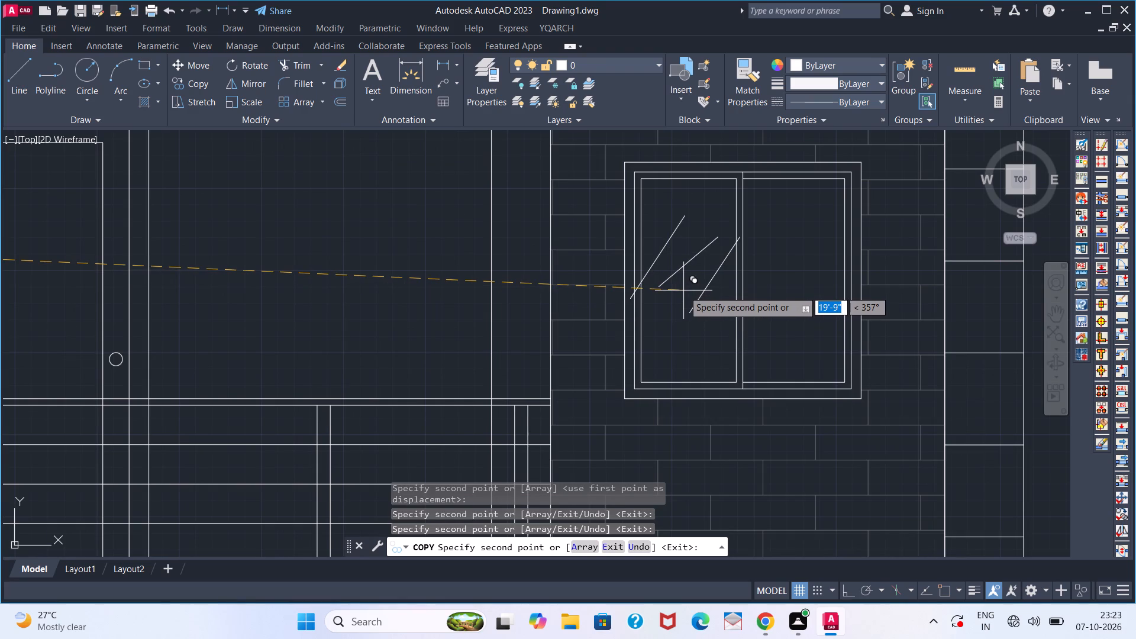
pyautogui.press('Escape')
# Draw three diagonal glass lines, about 6" to 8" long, in the left pane of the upper window on the brick wall.
pyautogui.scroll(-5, 683, 291)
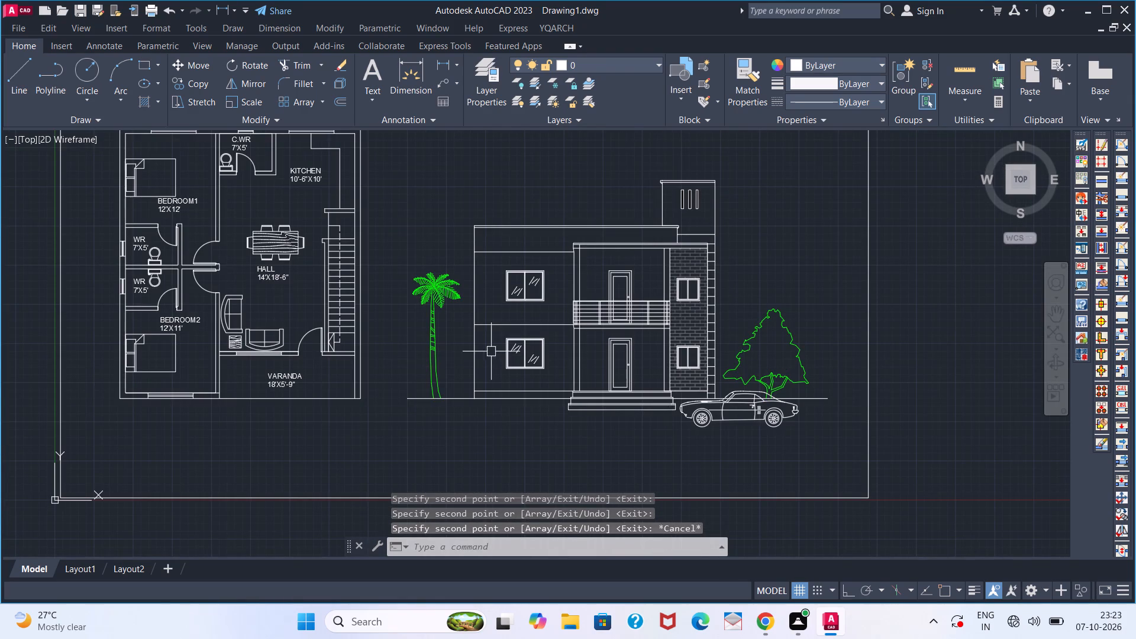
pyautogui.scroll(4, 677, 277)
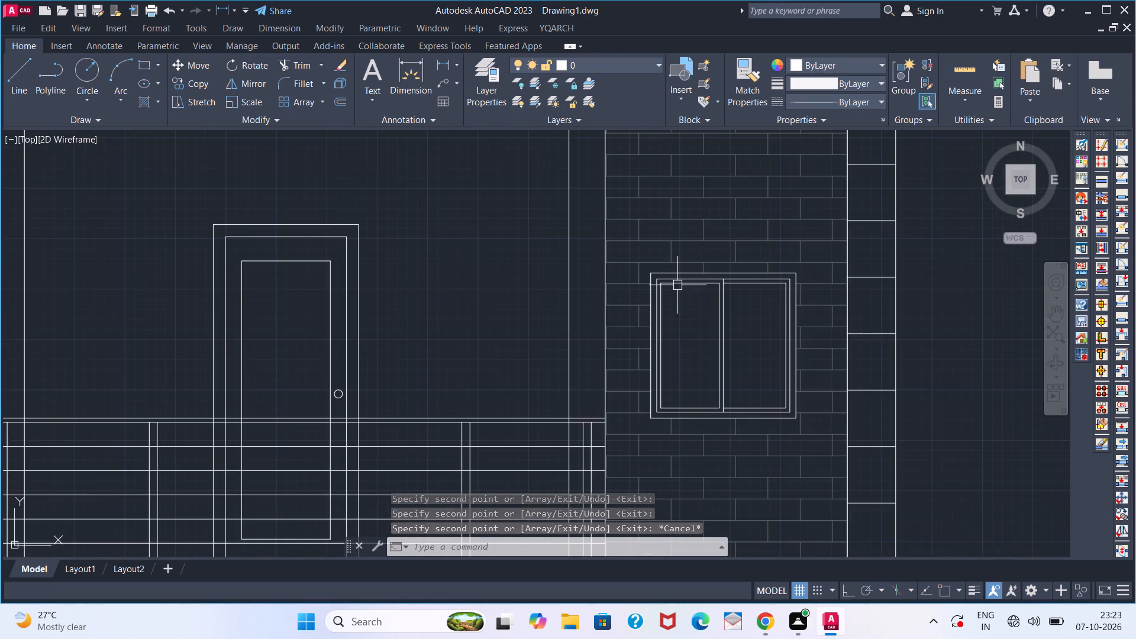
pyautogui.press('l')
pyautogui.press('Return')
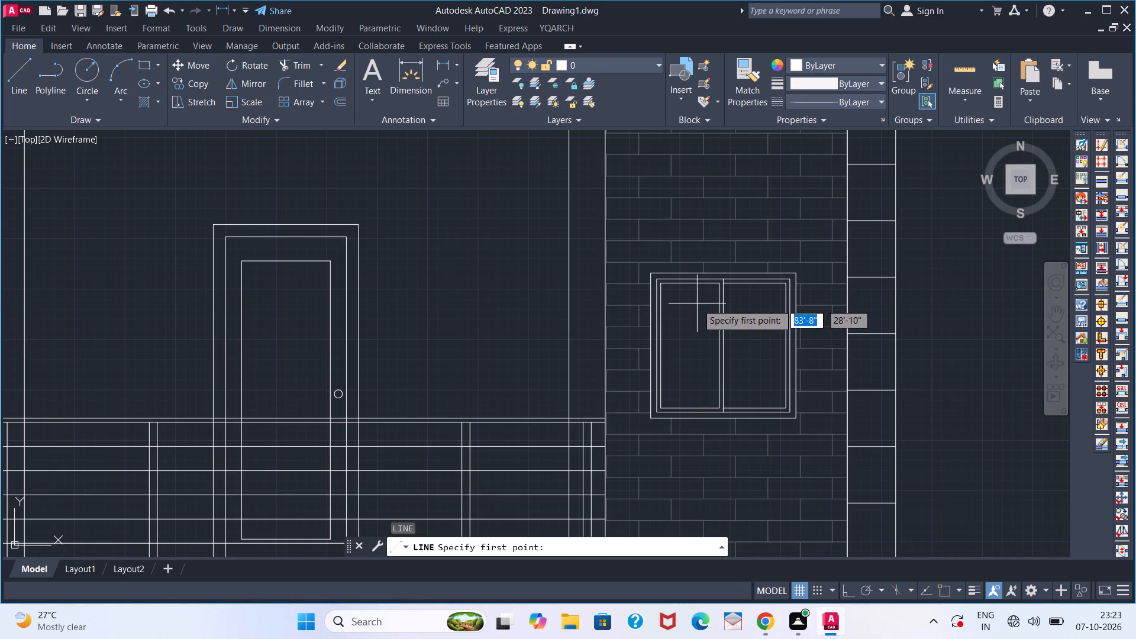
pyautogui.click(702, 303)
pyautogui.click(682, 331)
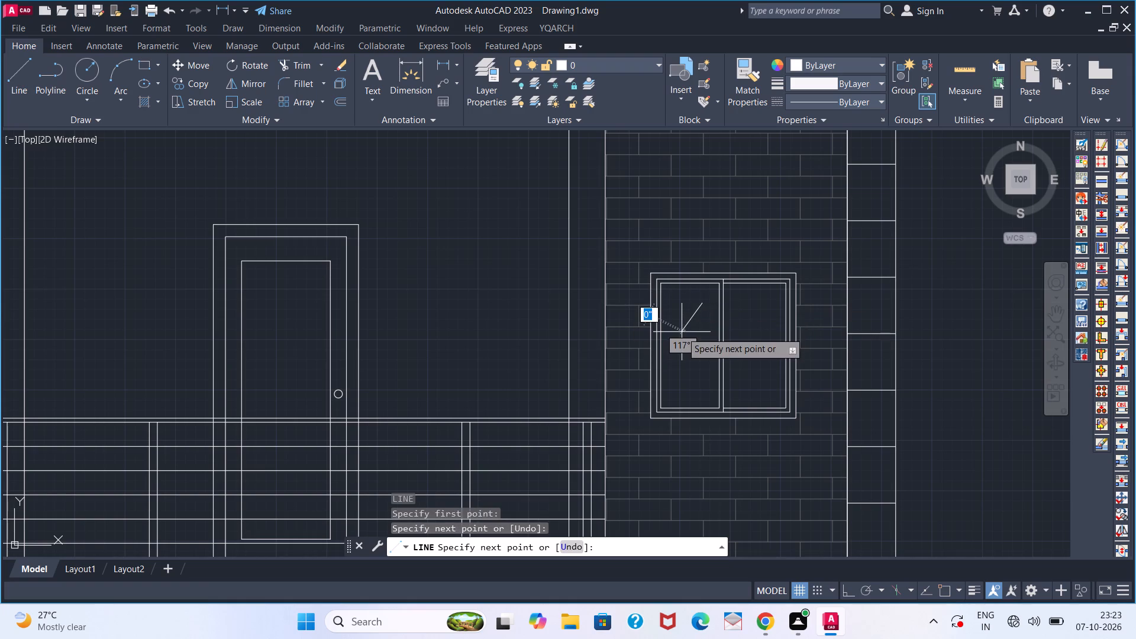
pyautogui.press('Return')
pyautogui.press('Return')
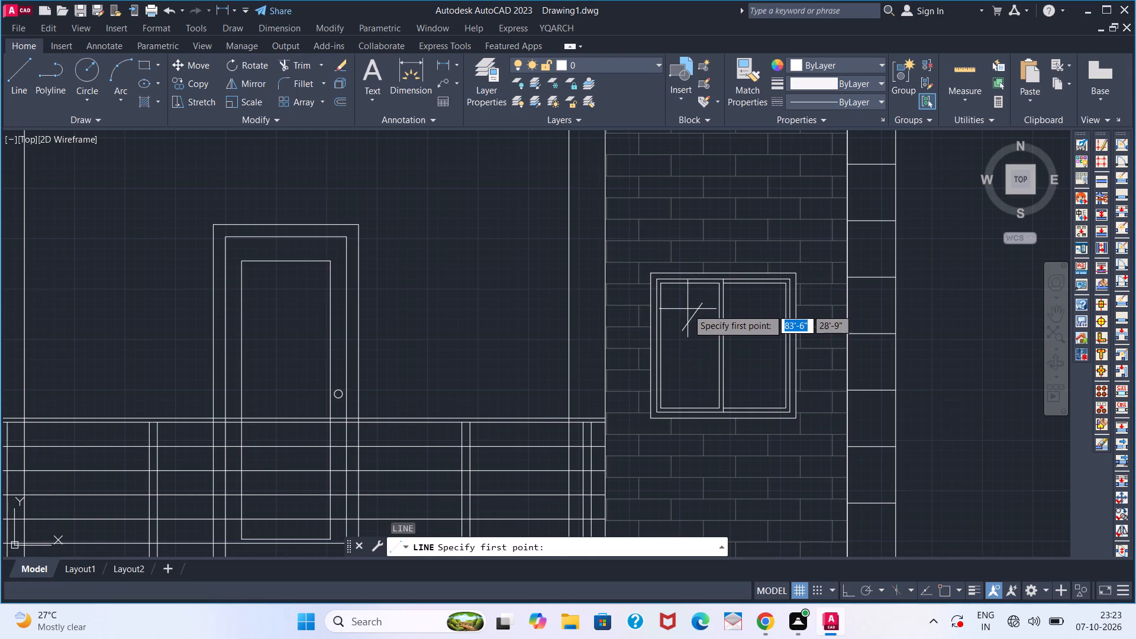
pyautogui.click(688, 306)
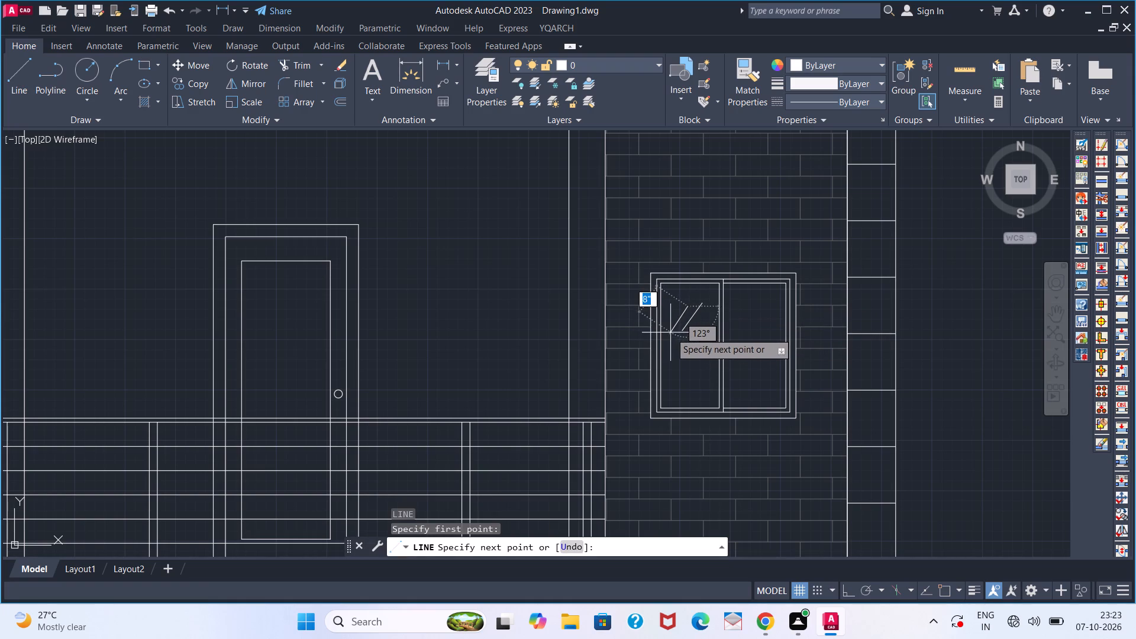
pyautogui.click(670, 333)
pyautogui.press('Return')
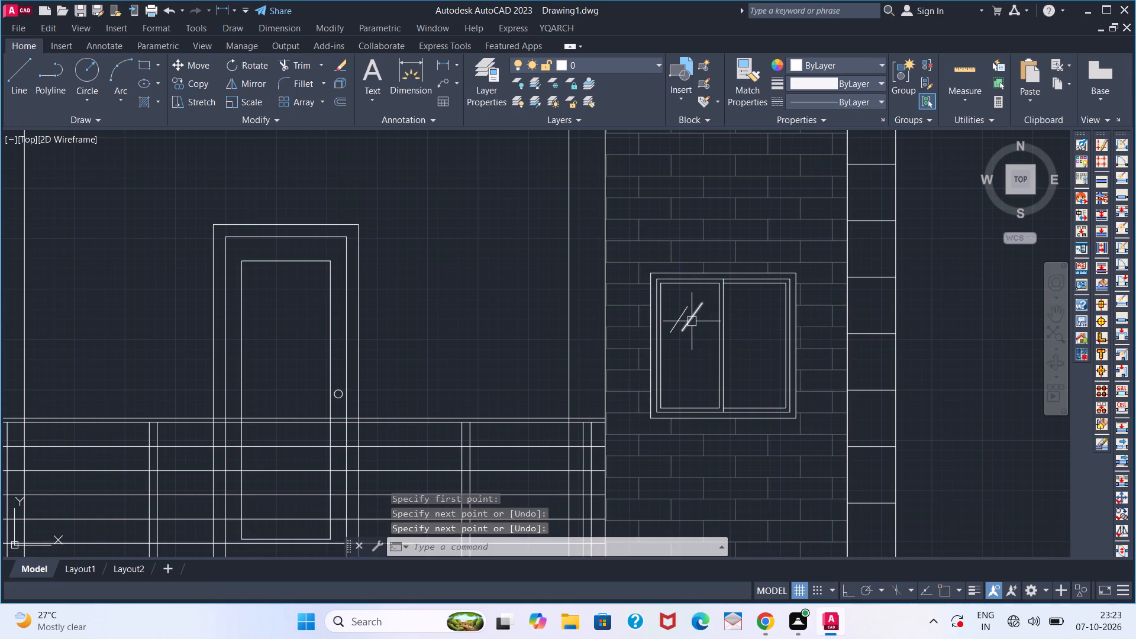
pyautogui.press('Return')
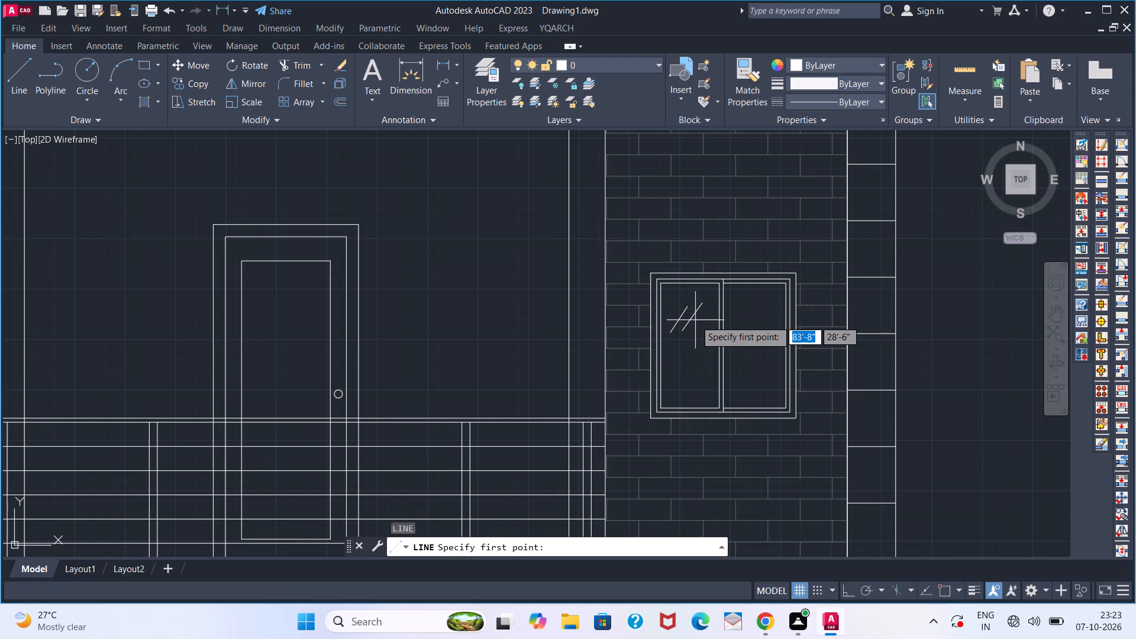
pyautogui.click(700, 321)
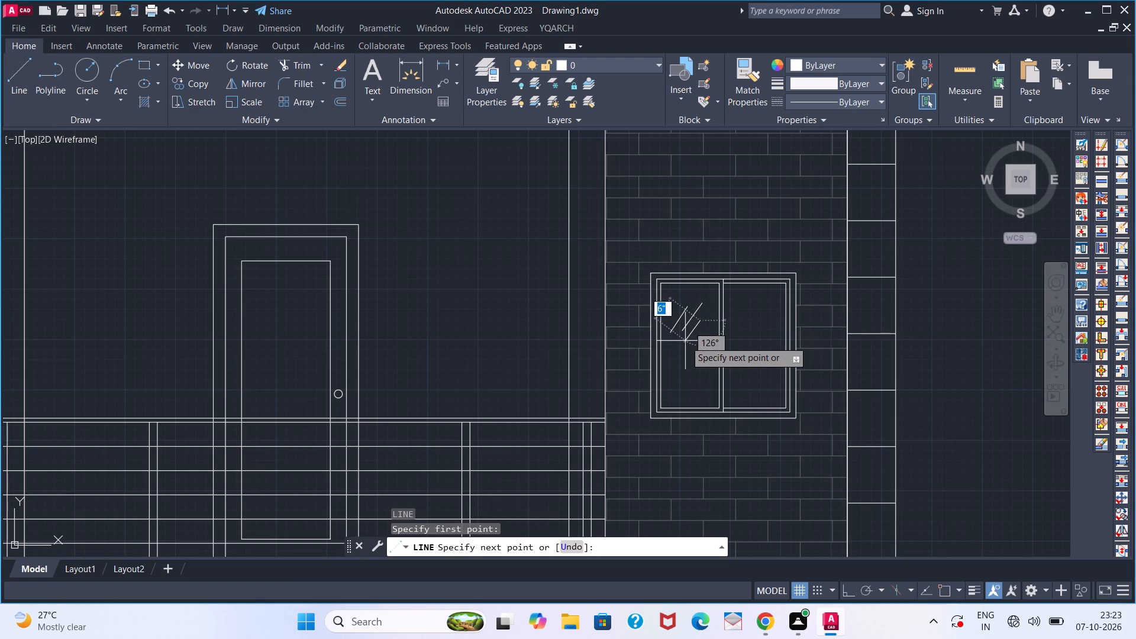
pyautogui.click(685, 341)
pyautogui.press('Return')
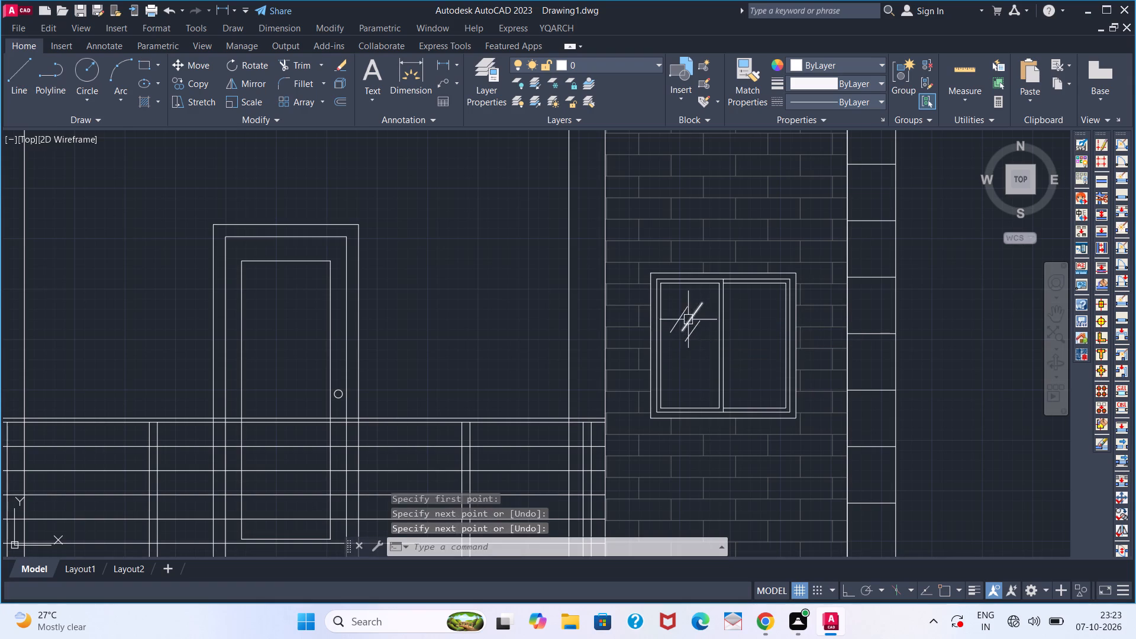
# Group the three new diagonal glass lines in the upper brick-wall window.
pyautogui.scroll(1, 710, 302)
pyautogui.click(710, 302)
pyautogui.click(647, 362)
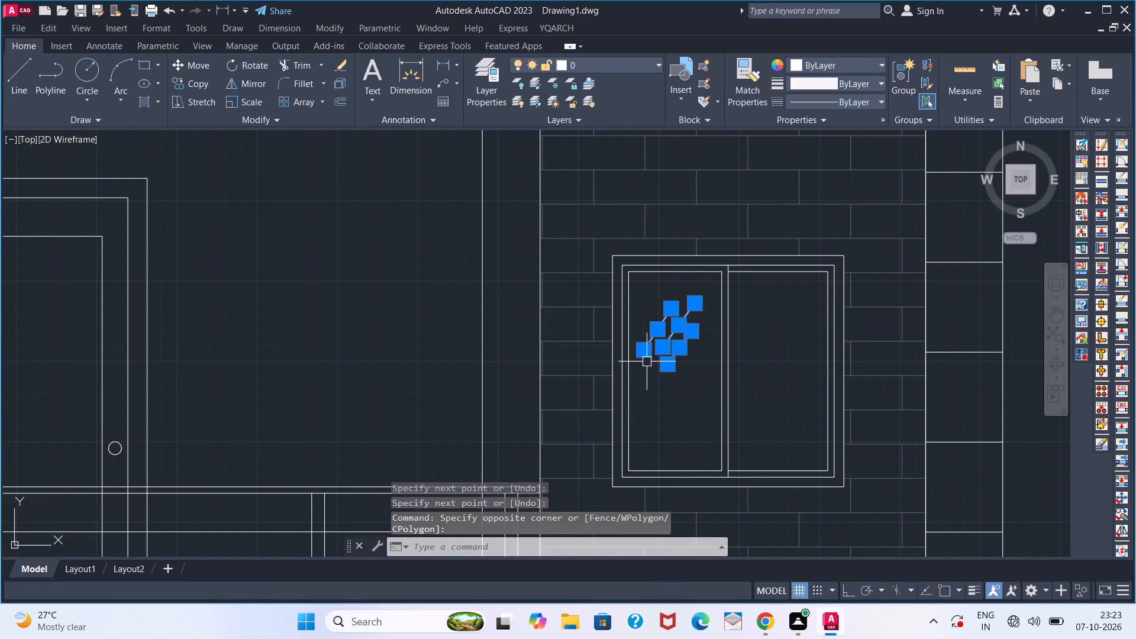
pyautogui.write('G')
pyautogui.press('space')
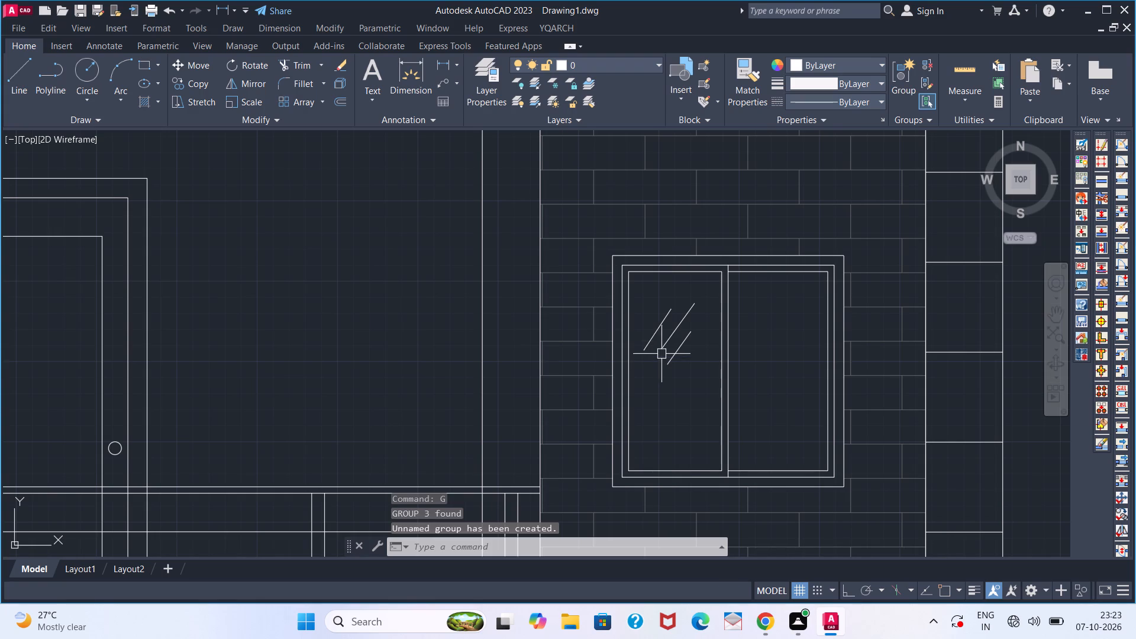
# Copy the glass line group into the upper brick-wall window's right pane and both panes of the brick-wall window below.
pyautogui.click(680, 327)
pyautogui.write('CO')
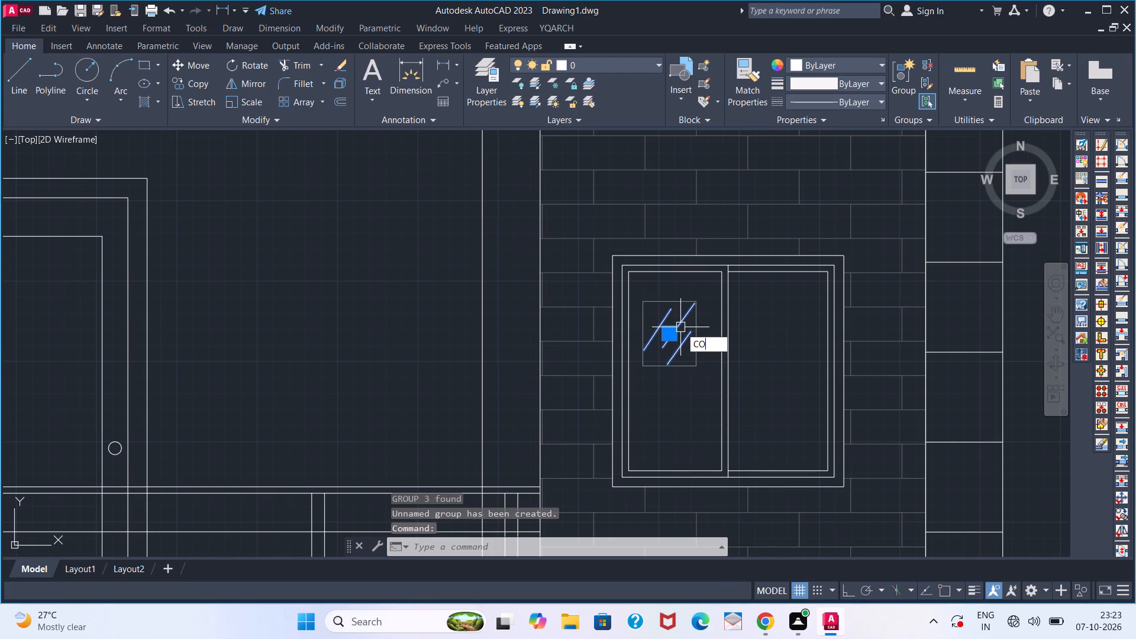
pyautogui.press('Return')
pyautogui.click(682, 328)
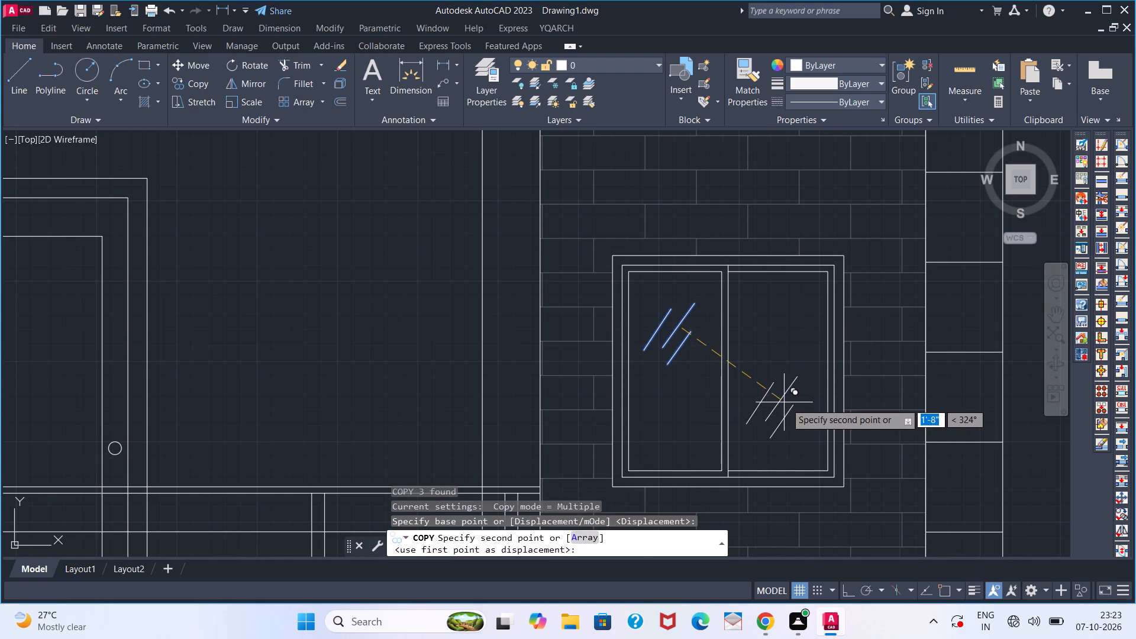
pyautogui.click(790, 405)
pyautogui.moveTo(853, 289); pyautogui.dragTo(860, 244, button='middle')
pyautogui.moveTo(866, 211); pyautogui.dragTo(918, 0, button='middle')
pyautogui.scroll(-3, 773, 414)
pyautogui.scroll(2, 763, 512)
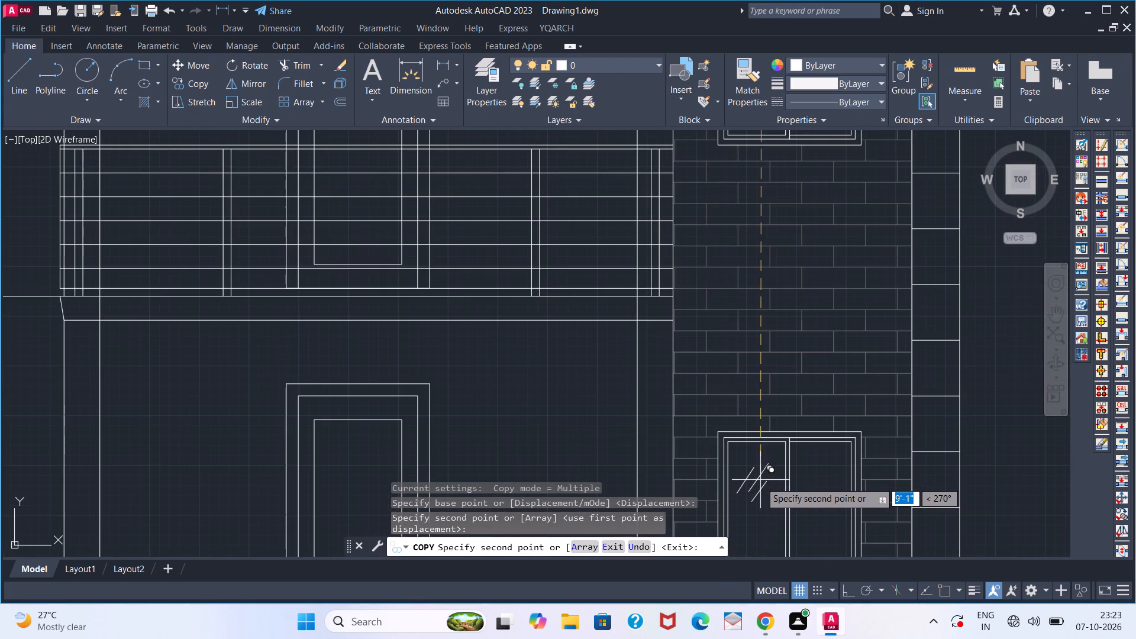
pyautogui.click(767, 521)
pyautogui.click(826, 473)
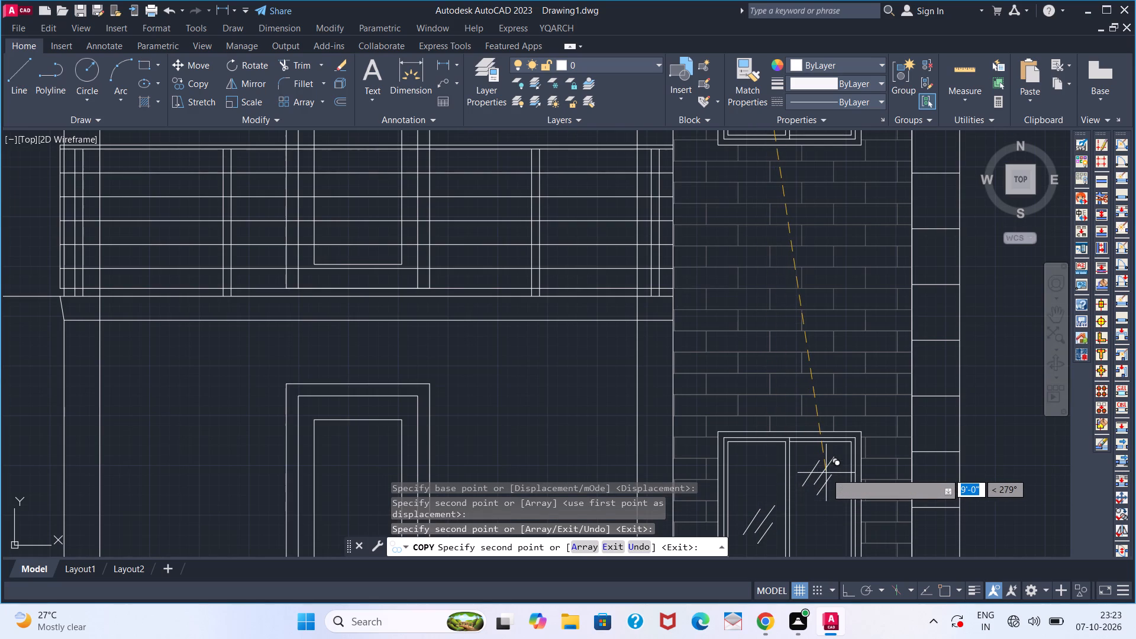
pyautogui.press('Return')
# Review the framed sheet, checking the floor plan and the front elevation with its window glass lines.
pyautogui.scroll(-3, 738, 507)
pyautogui.moveTo(715, 424); pyautogui.dragTo(774, 355, button='middle')
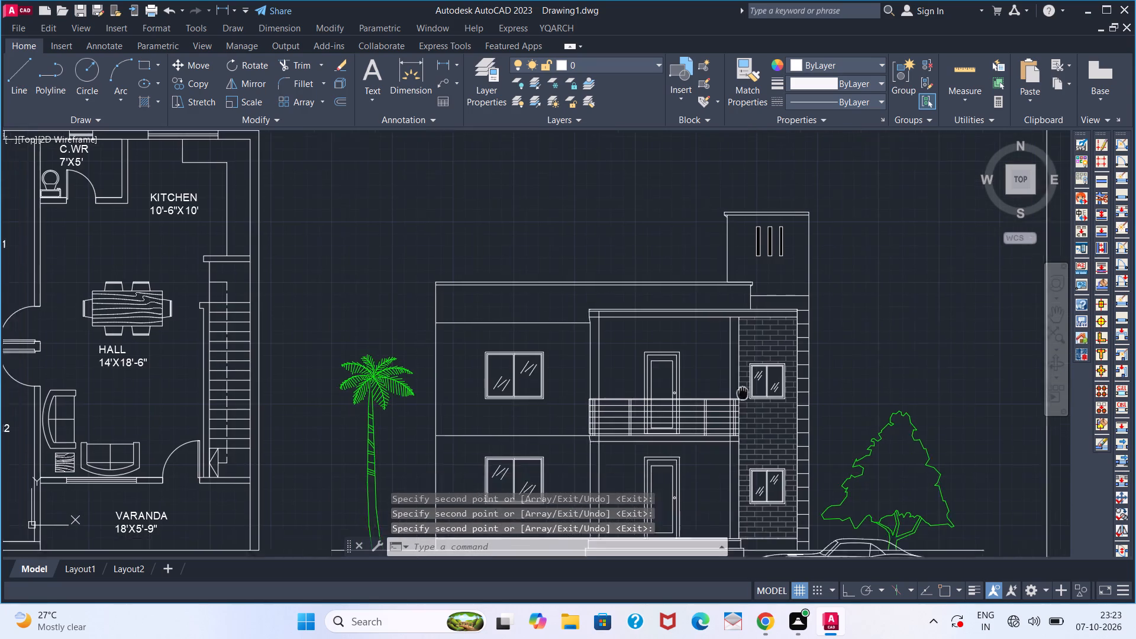
pyautogui.moveTo(774, 355); pyautogui.dragTo(793, 335, button='middle')
pyautogui.moveTo(801, 331); pyautogui.dragTo(810, 321, button='middle')
pyautogui.scroll(-1, 812, 320)
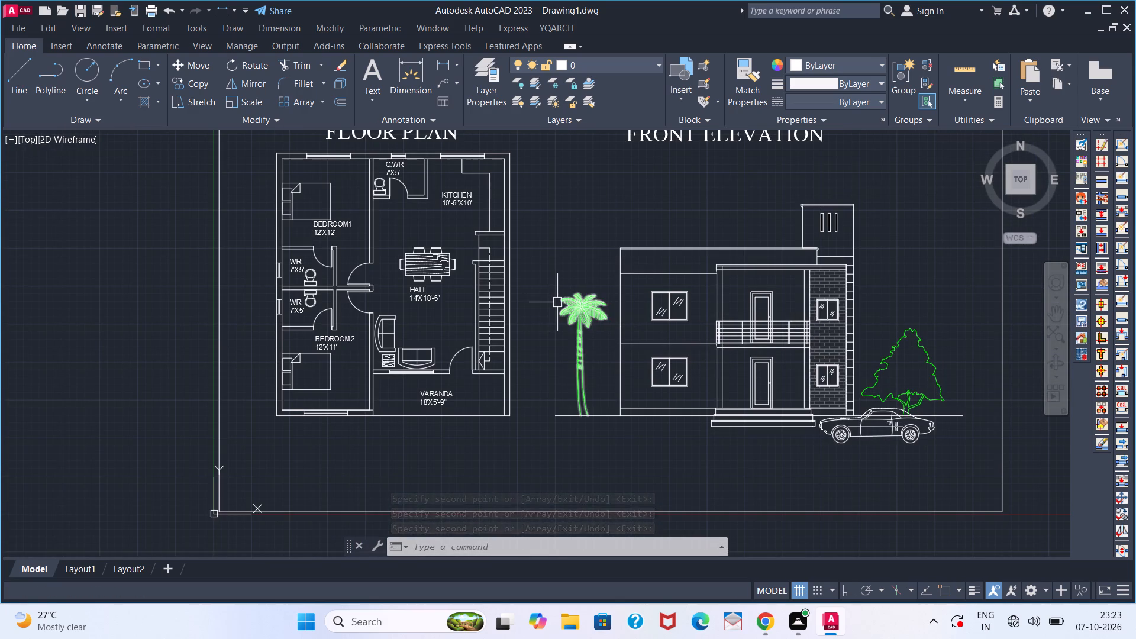
pyautogui.scroll(1, 558, 303)
pyautogui.scroll(-2, 559, 304)
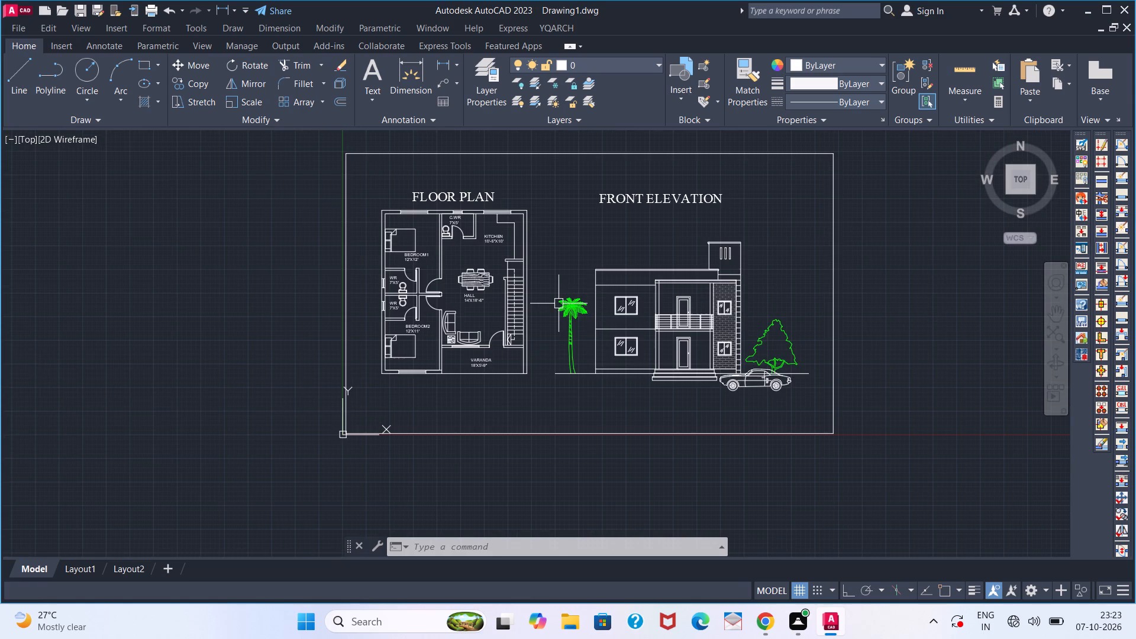
pyautogui.scroll(1, 559, 304)
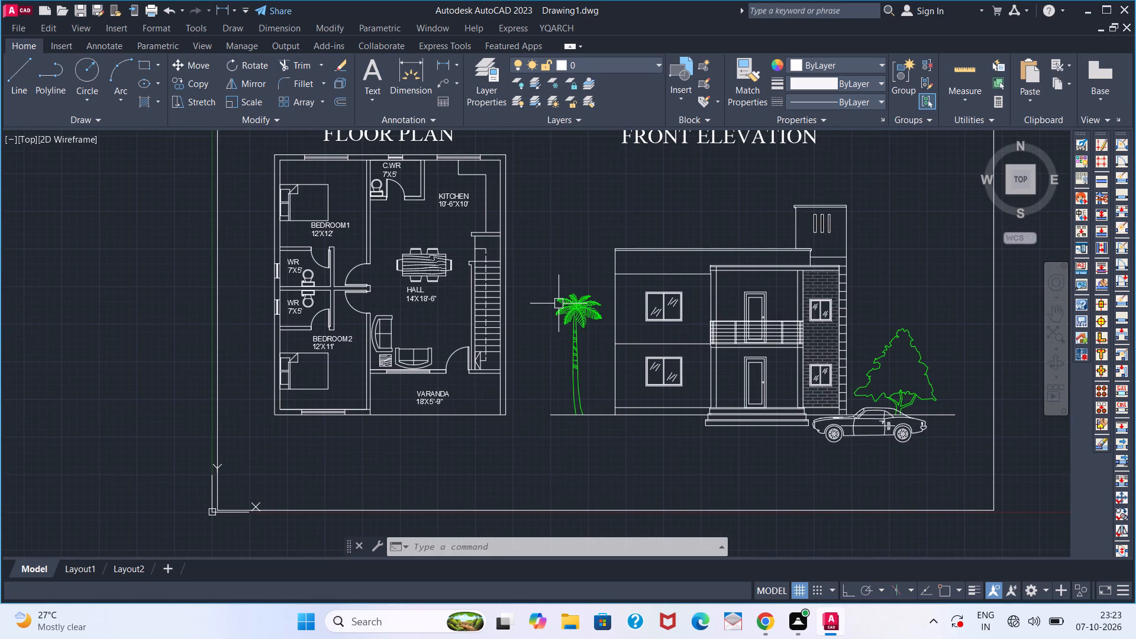
pyautogui.scroll(-1, 559, 304)
pyautogui.scroll(1, 559, 304)
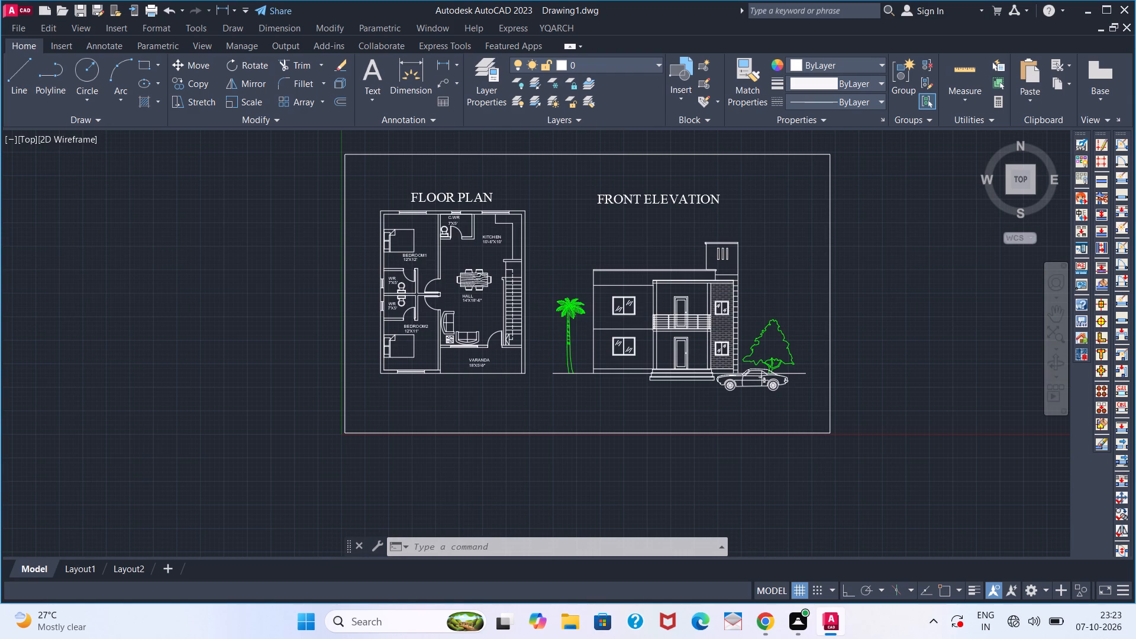
pyautogui.scroll(1, 559, 304)
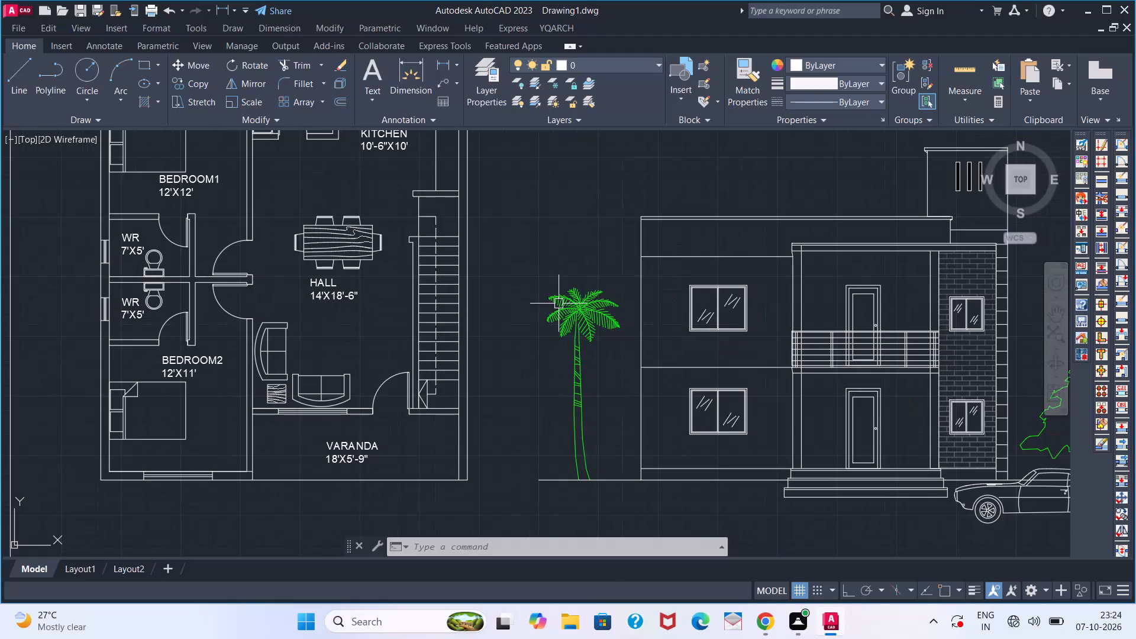
pyautogui.scroll(1, 559, 304)
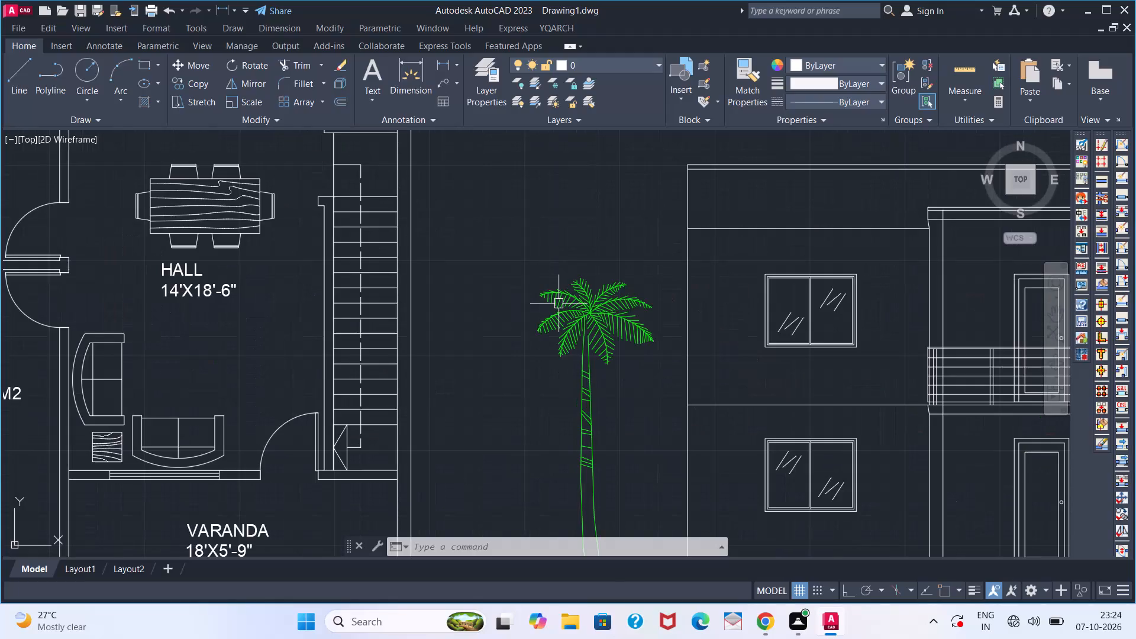
pyautogui.scroll(-1, 559, 304)
pyautogui.scroll(1, 559, 304)
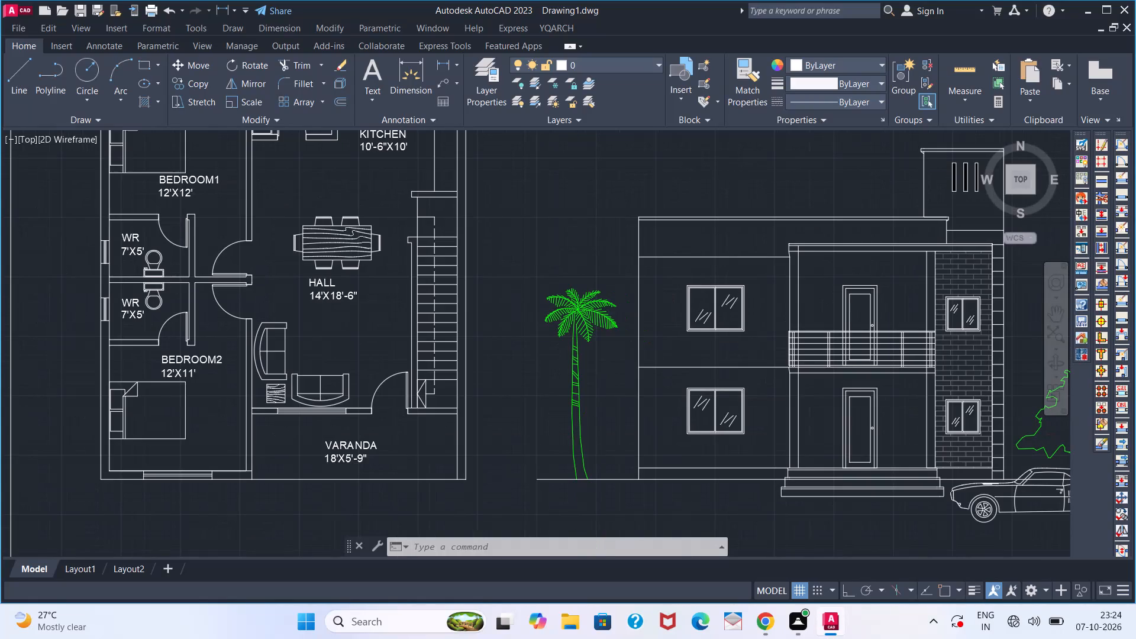
pyautogui.scroll(-1, 559, 304)
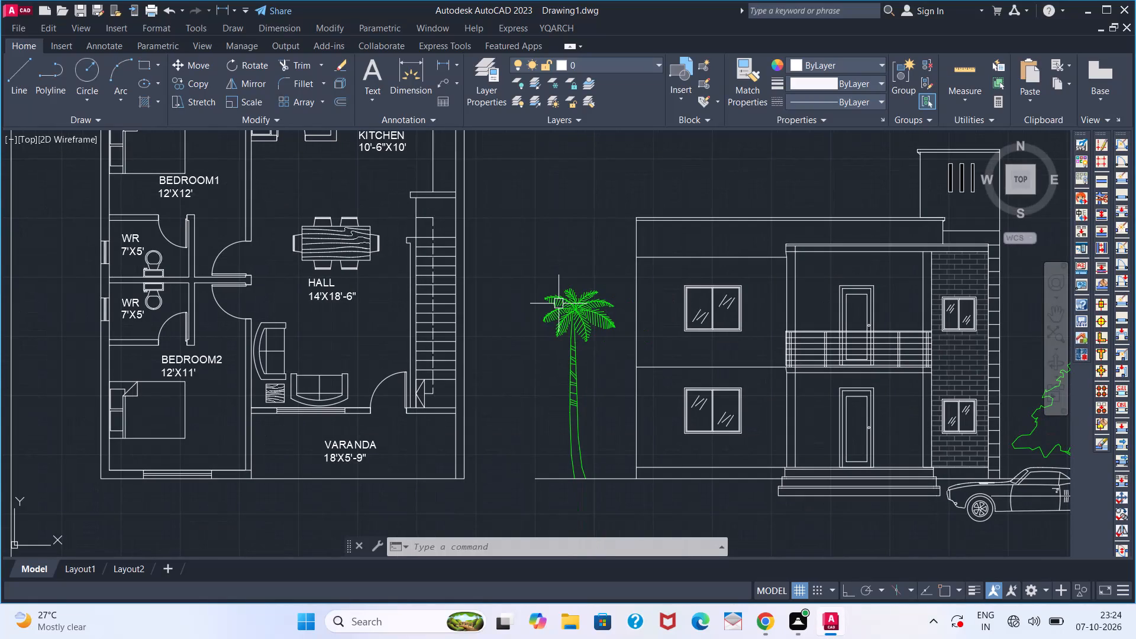
pyautogui.scroll(-1, 559, 304)
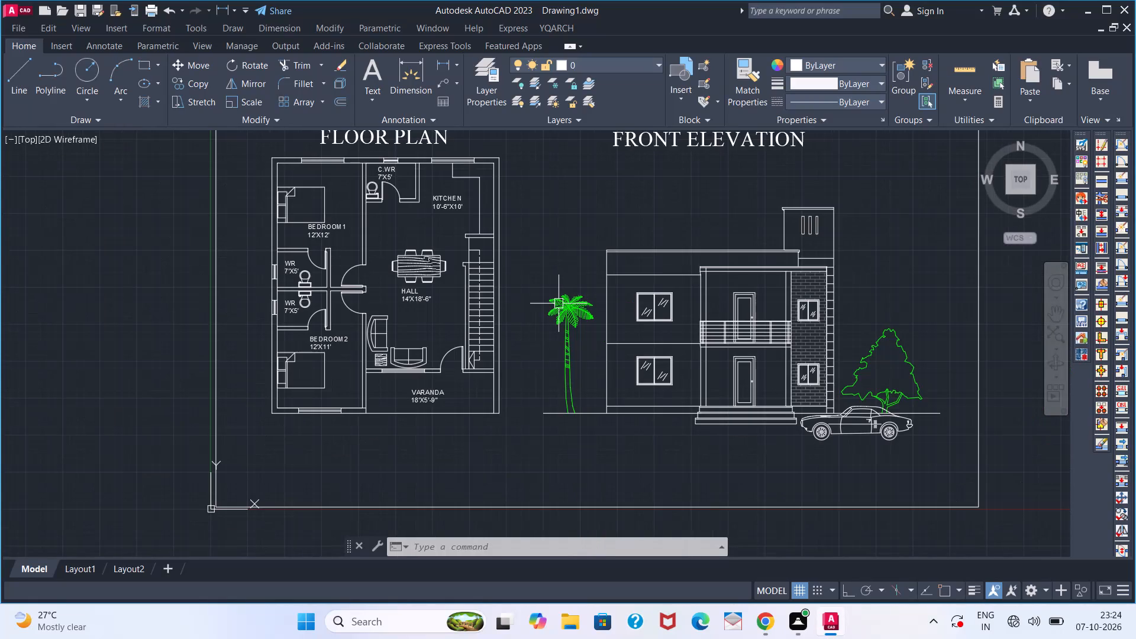
pyautogui.scroll(-1, 559, 304)
pyautogui.scroll(1, 559, 304)
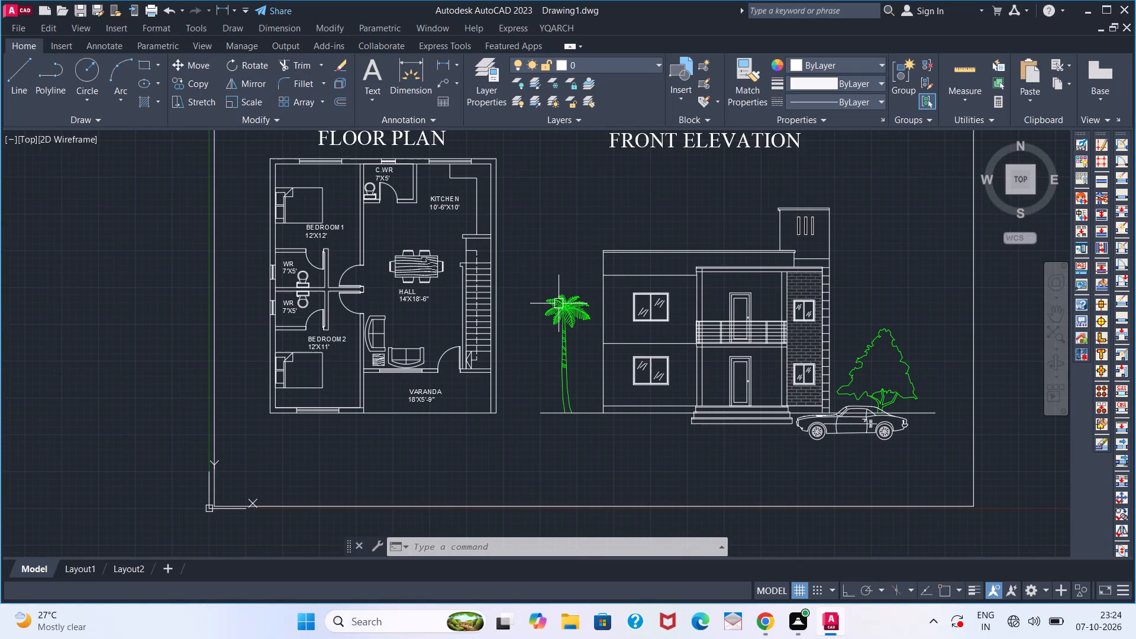
pyautogui.scroll(1, 559, 304)
pyautogui.scroll(-1, 559, 304)
pyautogui.moveTo(560, 305); pyautogui.dragTo(570, 323, button='middle')
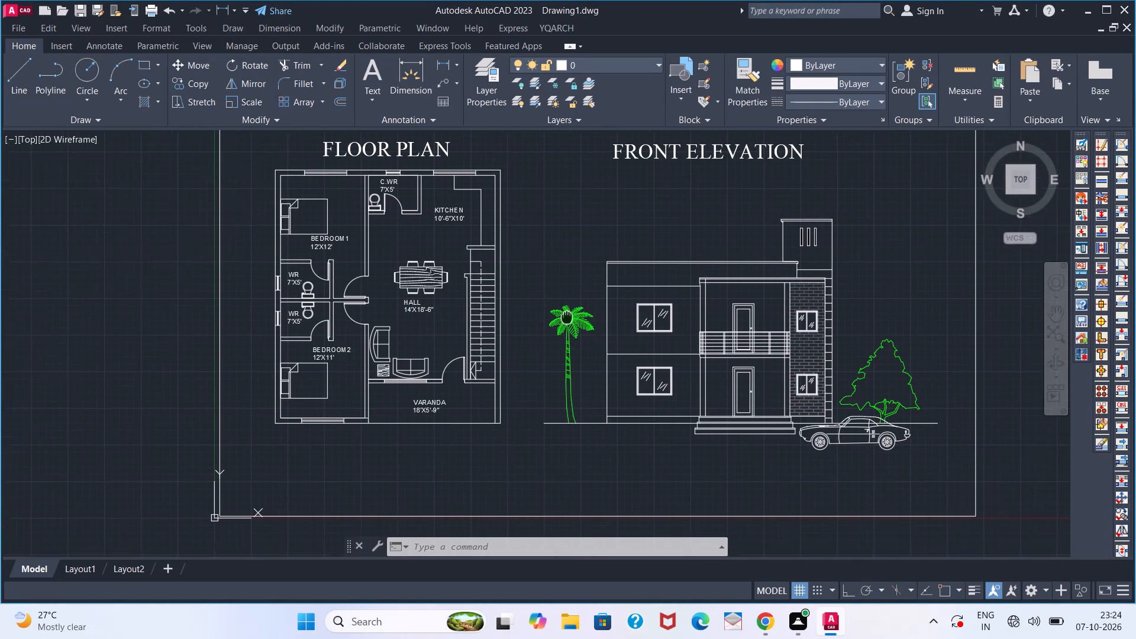
pyautogui.moveTo(570, 323); pyautogui.dragTo(578, 338, button='middle')
pyautogui.scroll(-1, 578, 338)
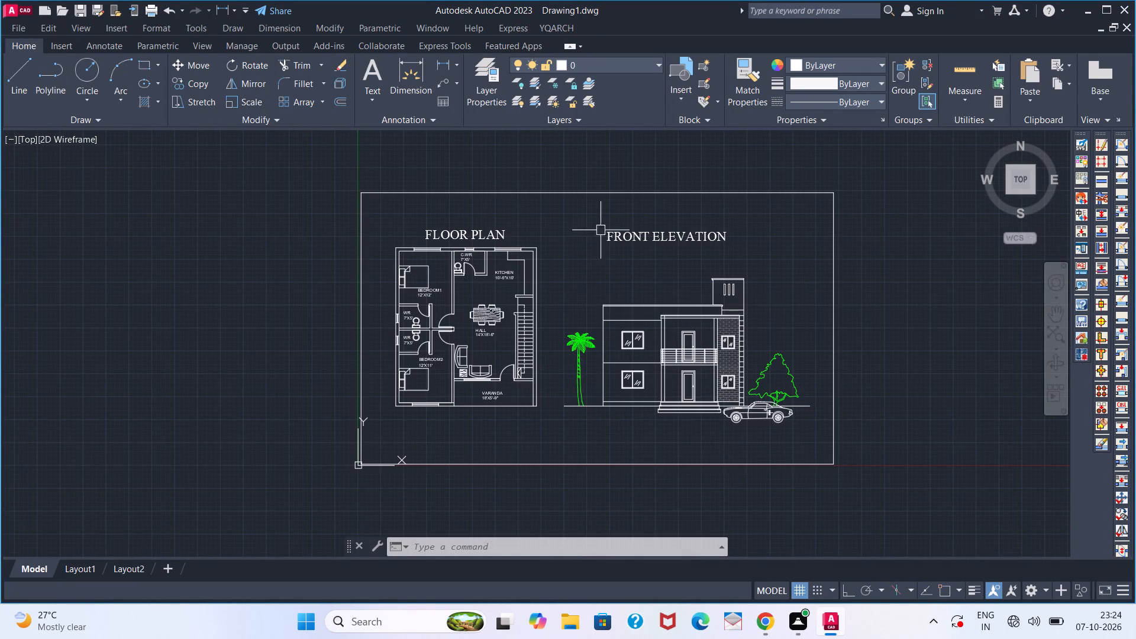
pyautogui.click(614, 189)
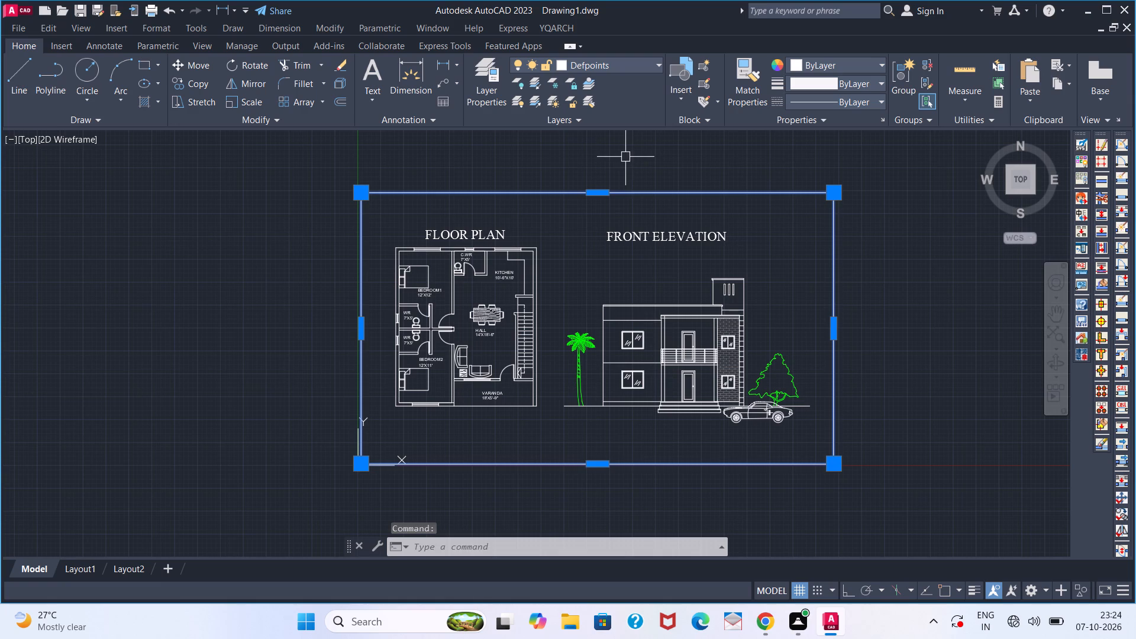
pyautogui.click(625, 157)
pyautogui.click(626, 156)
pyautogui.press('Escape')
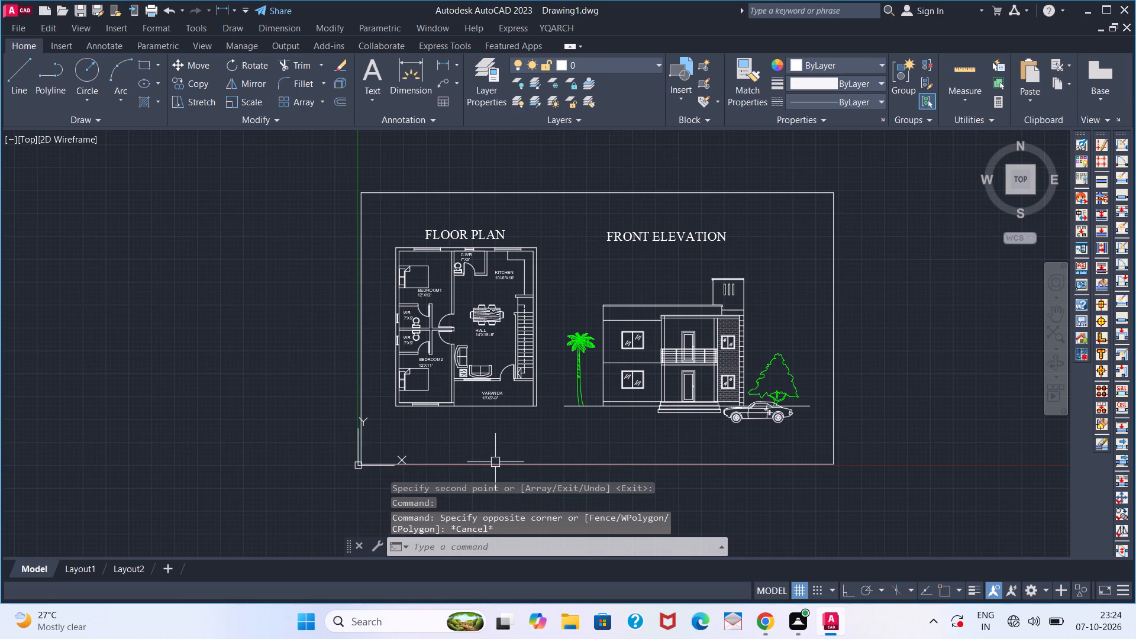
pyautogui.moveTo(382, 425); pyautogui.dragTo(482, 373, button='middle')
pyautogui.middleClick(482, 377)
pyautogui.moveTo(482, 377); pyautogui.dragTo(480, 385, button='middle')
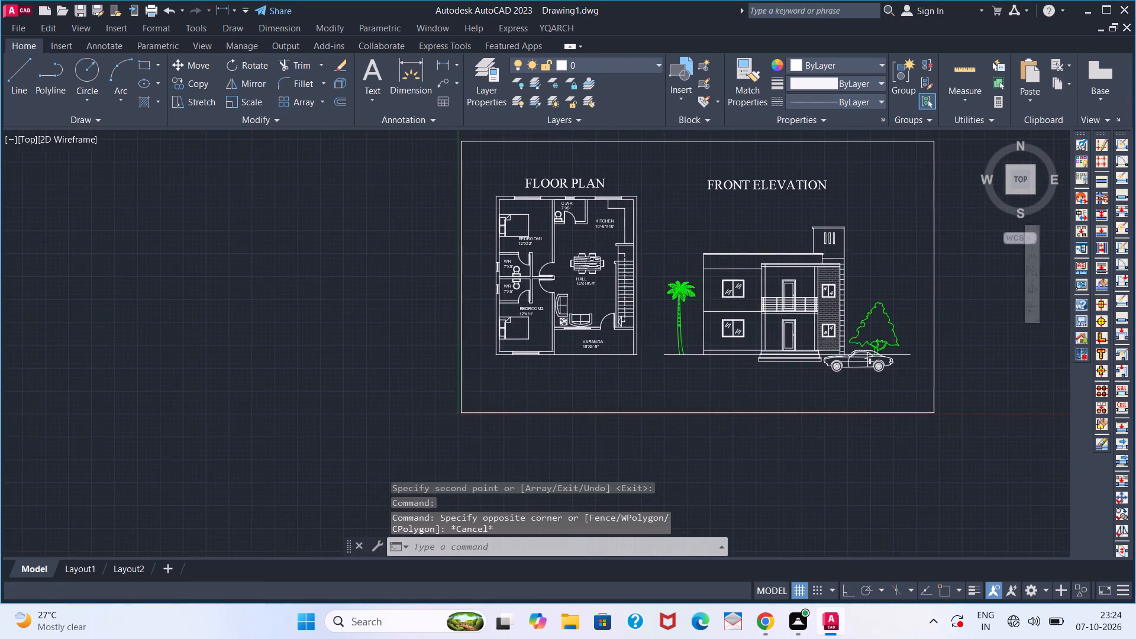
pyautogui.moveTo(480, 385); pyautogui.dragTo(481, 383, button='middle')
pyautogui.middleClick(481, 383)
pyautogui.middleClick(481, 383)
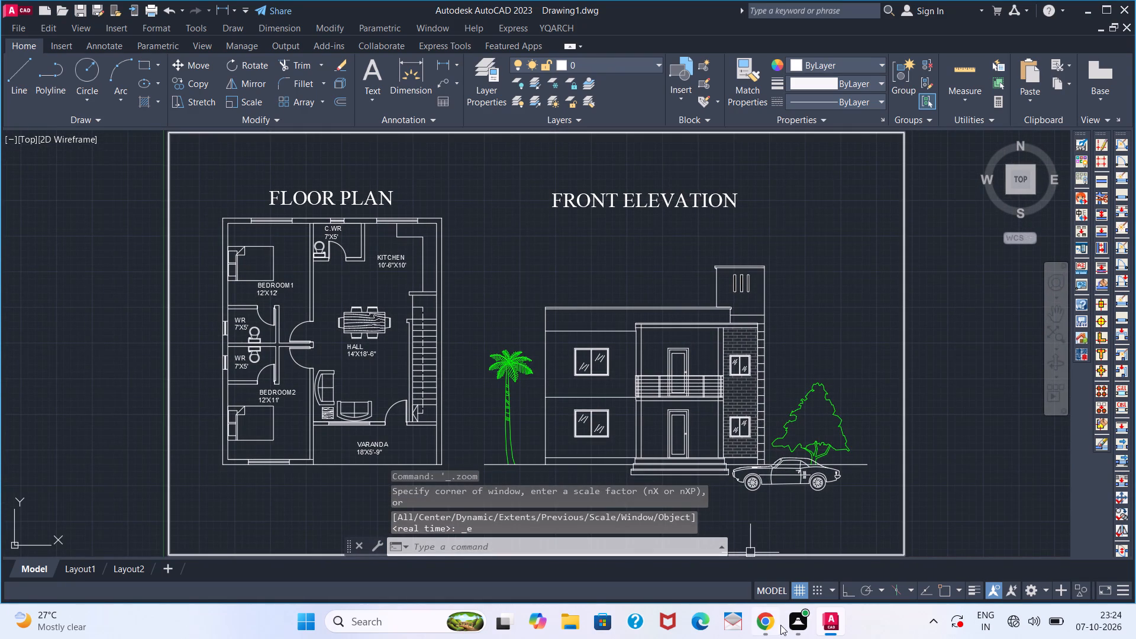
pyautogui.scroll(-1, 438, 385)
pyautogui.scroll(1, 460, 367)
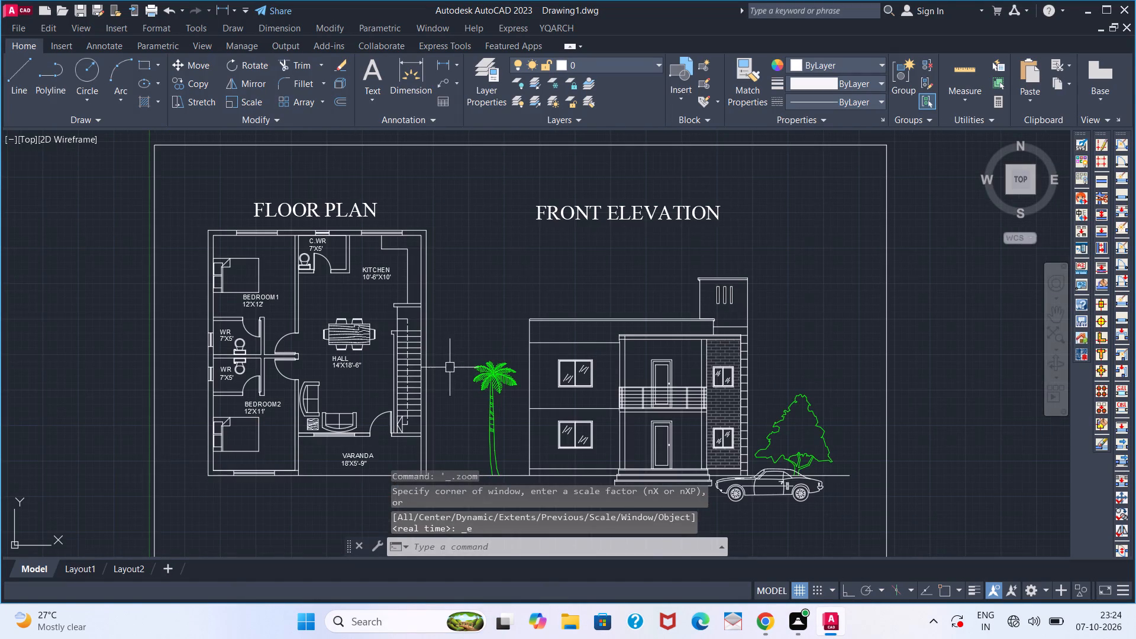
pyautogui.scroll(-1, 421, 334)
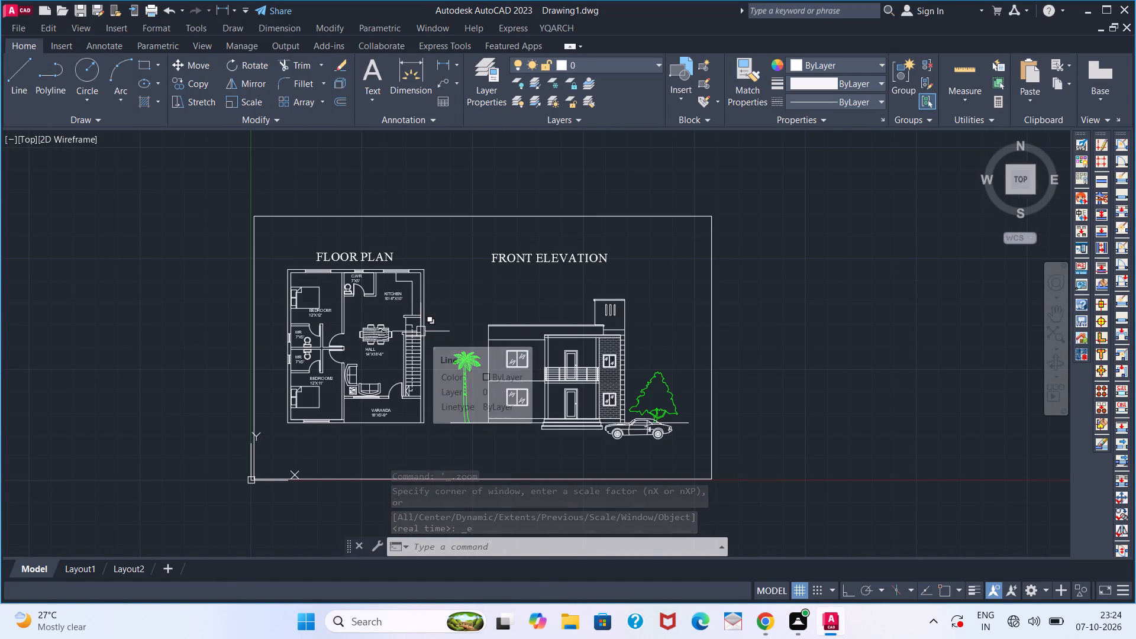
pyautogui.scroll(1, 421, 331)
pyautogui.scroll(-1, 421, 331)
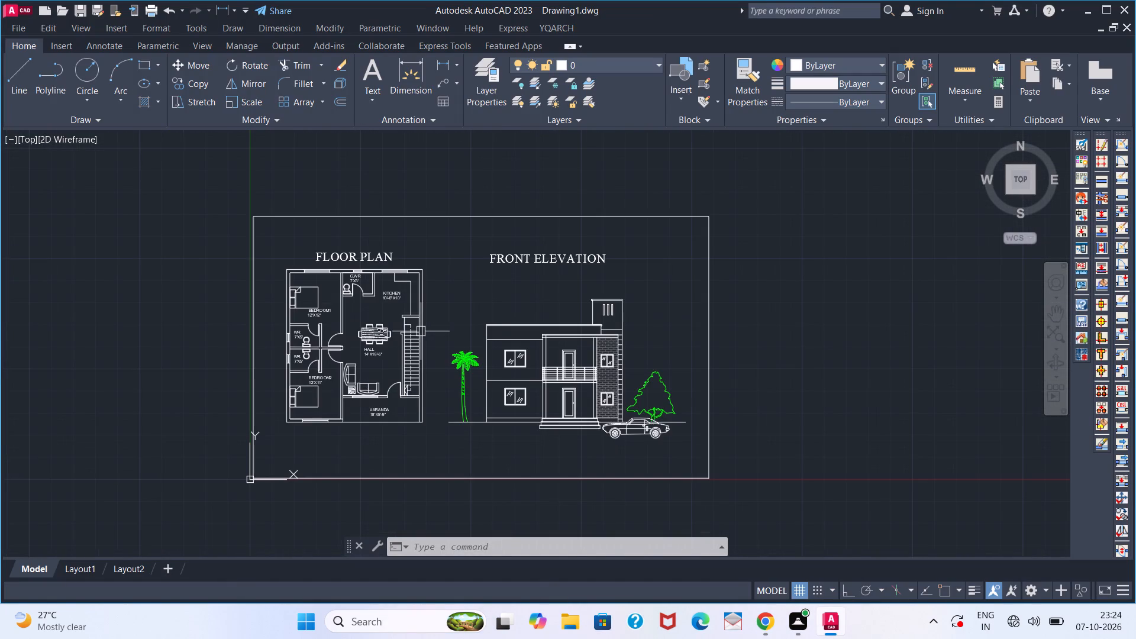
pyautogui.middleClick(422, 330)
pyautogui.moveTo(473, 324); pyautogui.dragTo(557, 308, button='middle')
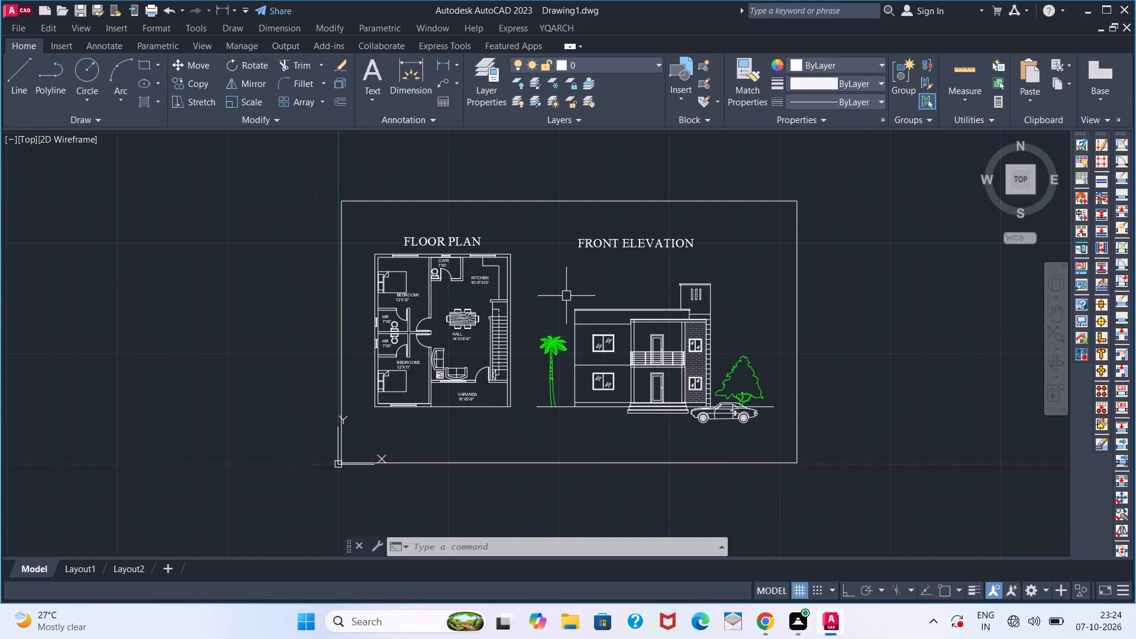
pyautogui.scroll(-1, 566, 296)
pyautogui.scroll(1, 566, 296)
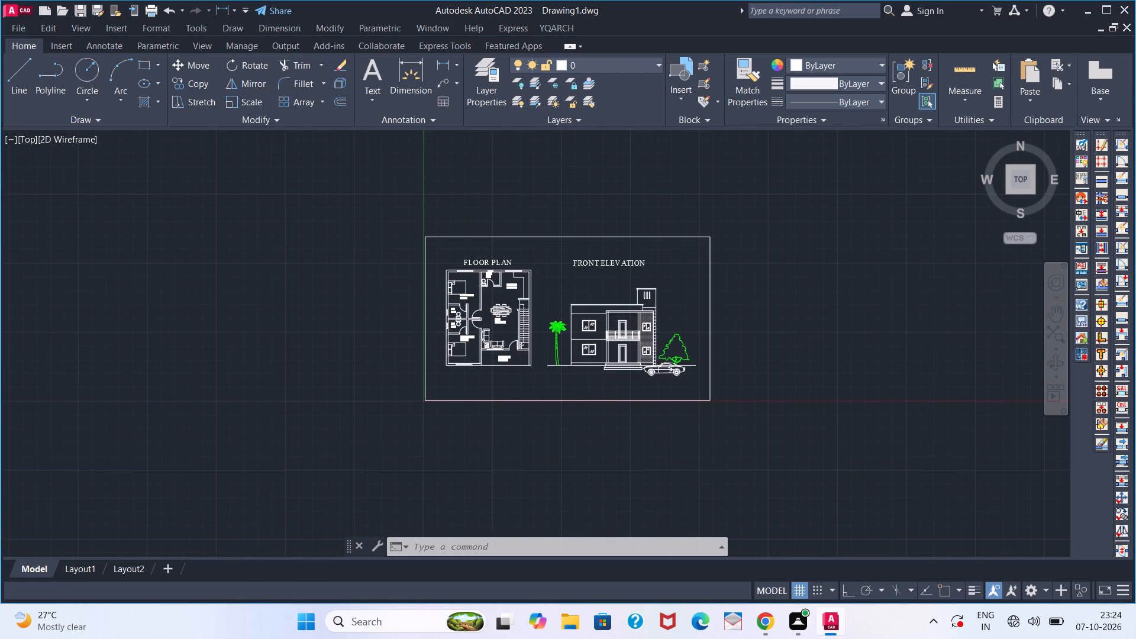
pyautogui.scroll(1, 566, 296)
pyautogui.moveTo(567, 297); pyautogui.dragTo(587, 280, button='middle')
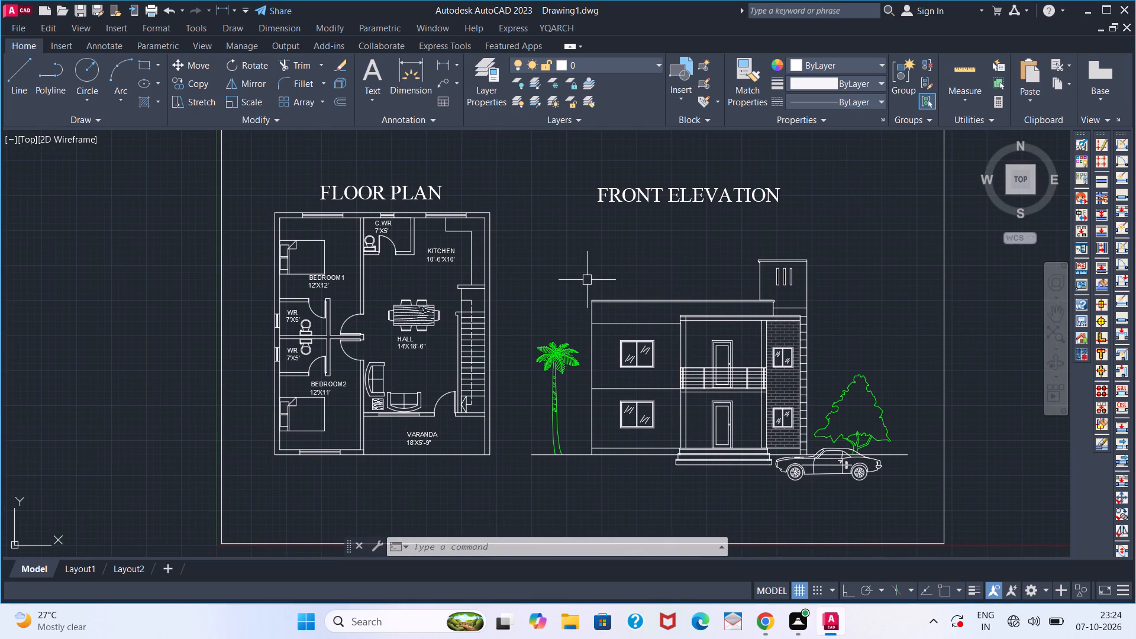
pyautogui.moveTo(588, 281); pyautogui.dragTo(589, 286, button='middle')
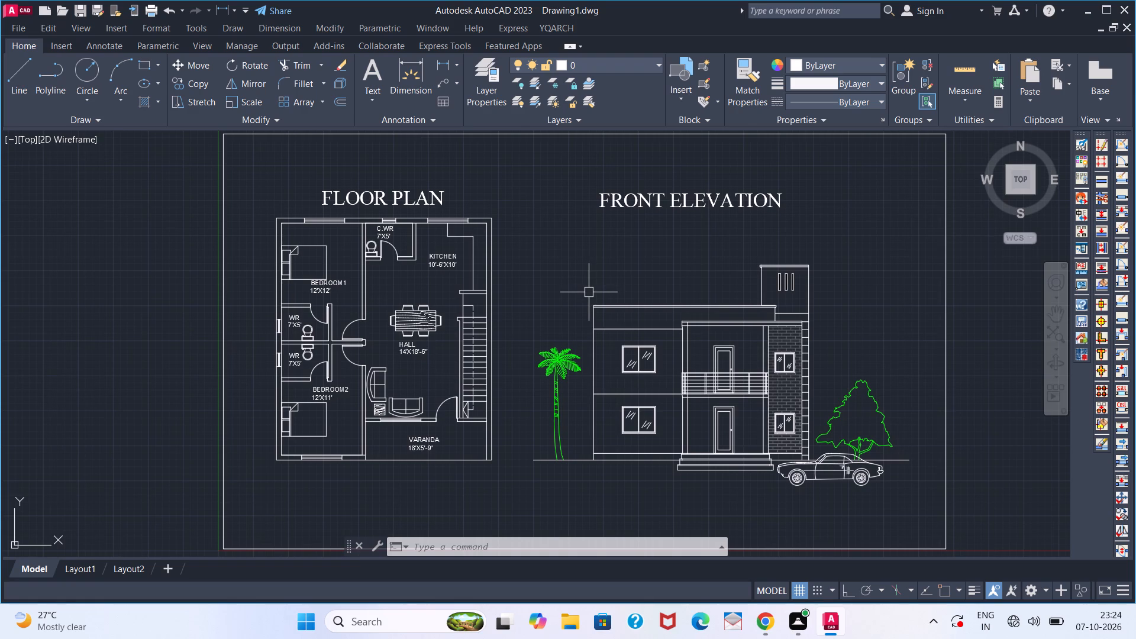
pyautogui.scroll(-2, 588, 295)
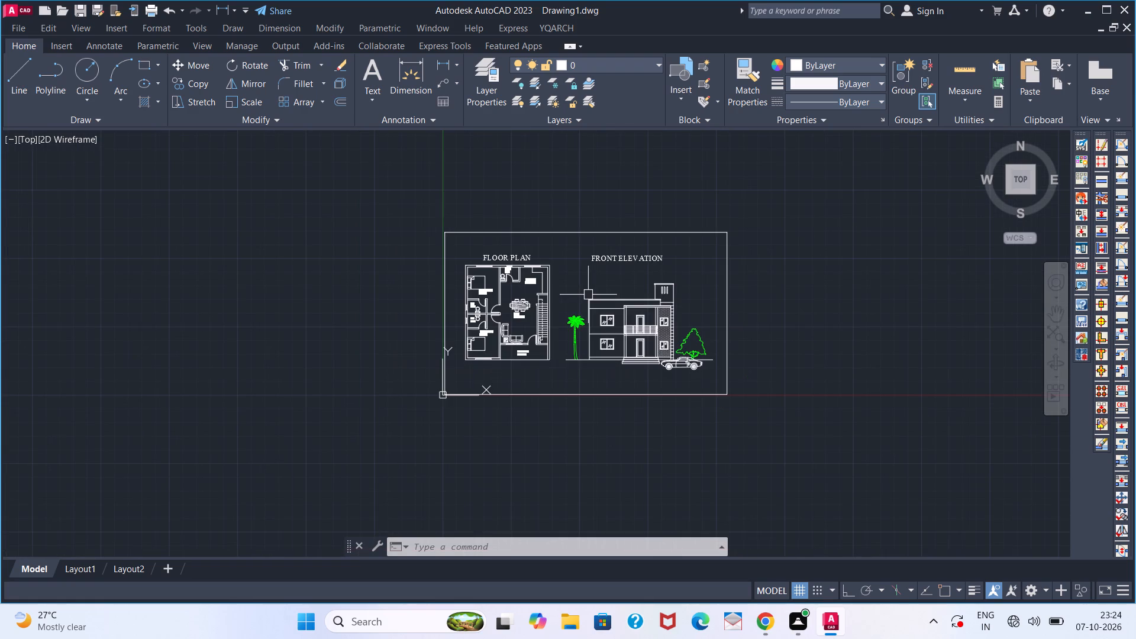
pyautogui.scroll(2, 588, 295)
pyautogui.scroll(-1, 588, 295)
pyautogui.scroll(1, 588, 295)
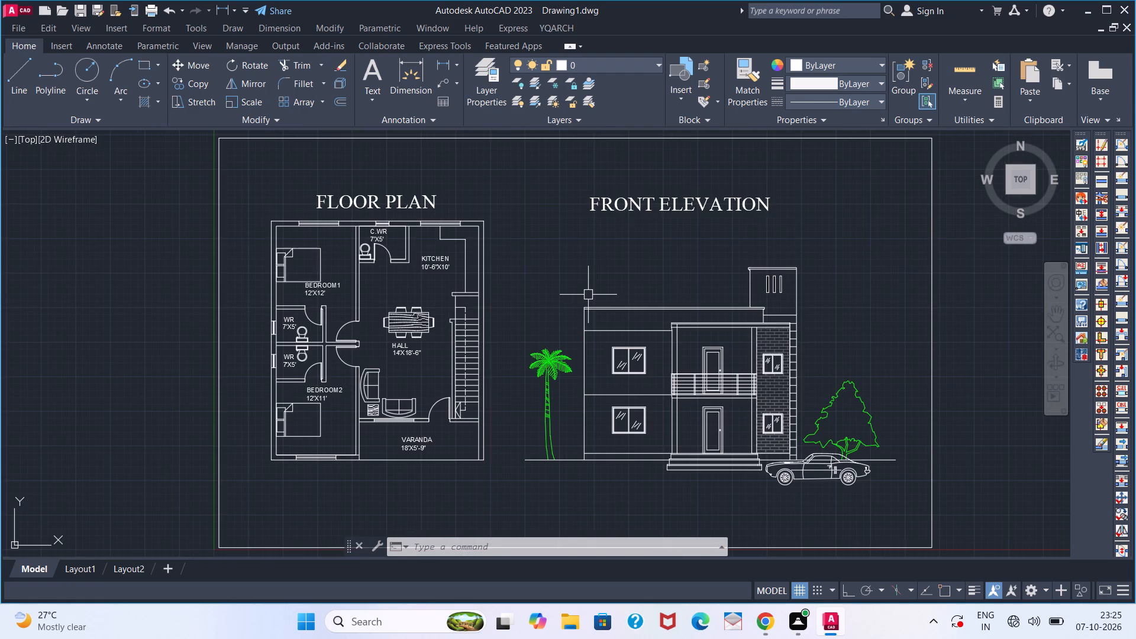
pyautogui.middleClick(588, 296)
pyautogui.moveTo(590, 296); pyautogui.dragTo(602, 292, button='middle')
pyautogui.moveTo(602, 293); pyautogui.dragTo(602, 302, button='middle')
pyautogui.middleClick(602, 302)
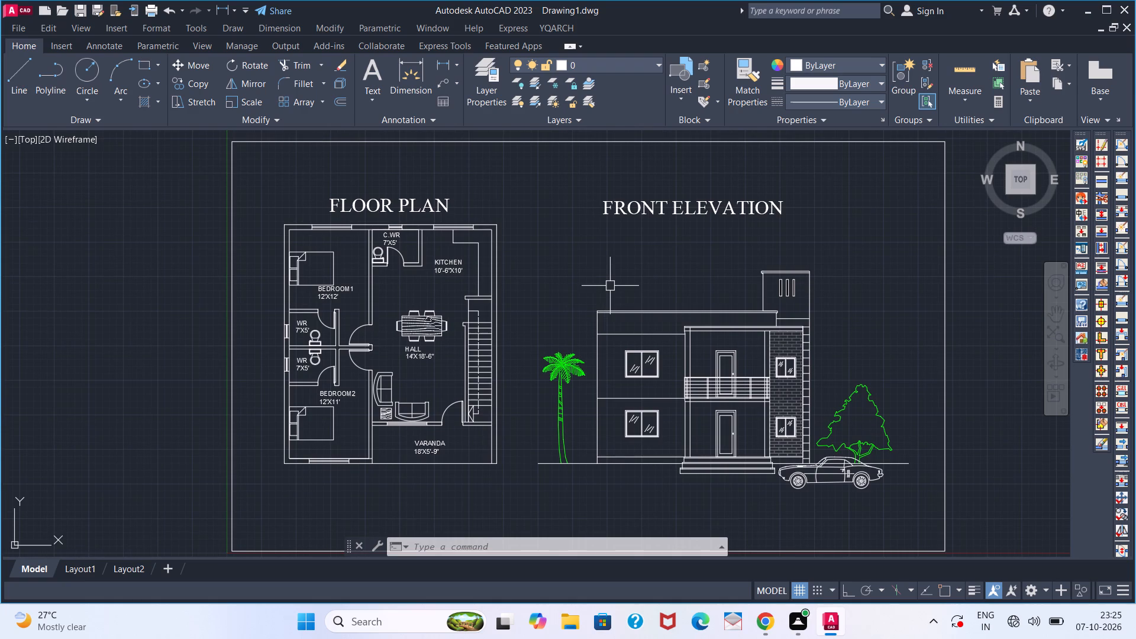
# Use Zoom All to show the entire framed sheet with the floor plan and front elevation.
pyautogui.scroll(-15, 610, 286)
pyautogui.scroll(-7, 610, 317)
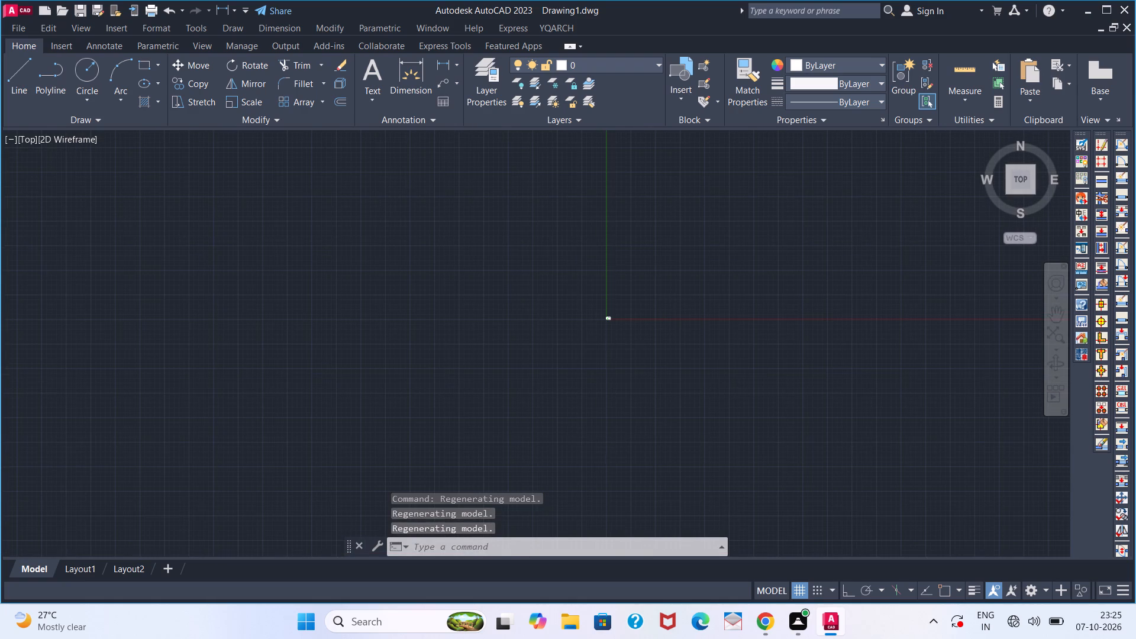
pyautogui.write('Z A')
pyautogui.press('space')
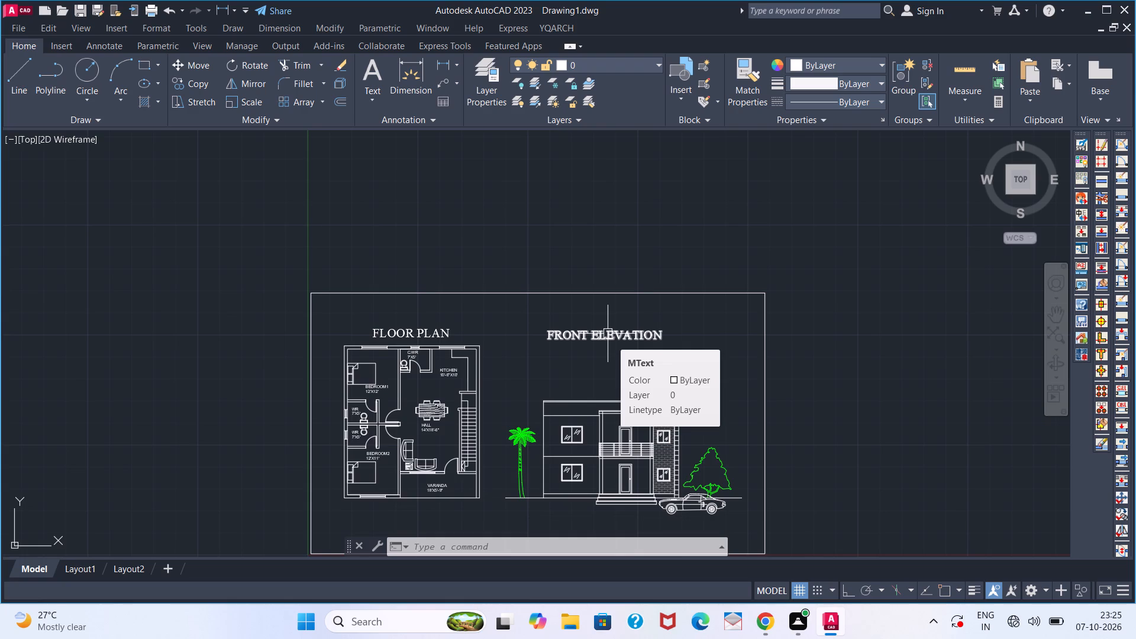
# Use Zoom All to fit the entire framed sheet in the view.
pyautogui.scroll(-3, 622, 298)
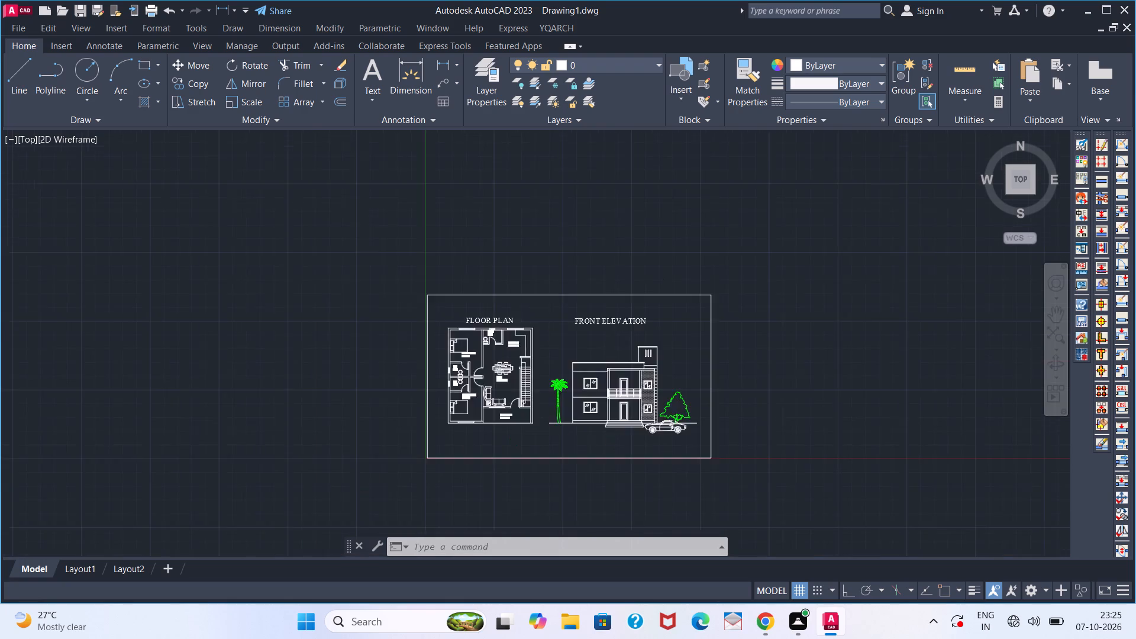
pyautogui.scroll(2, 599, 298)
pyautogui.moveTo(636, 265); pyautogui.dragTo(637, 262, button='middle')
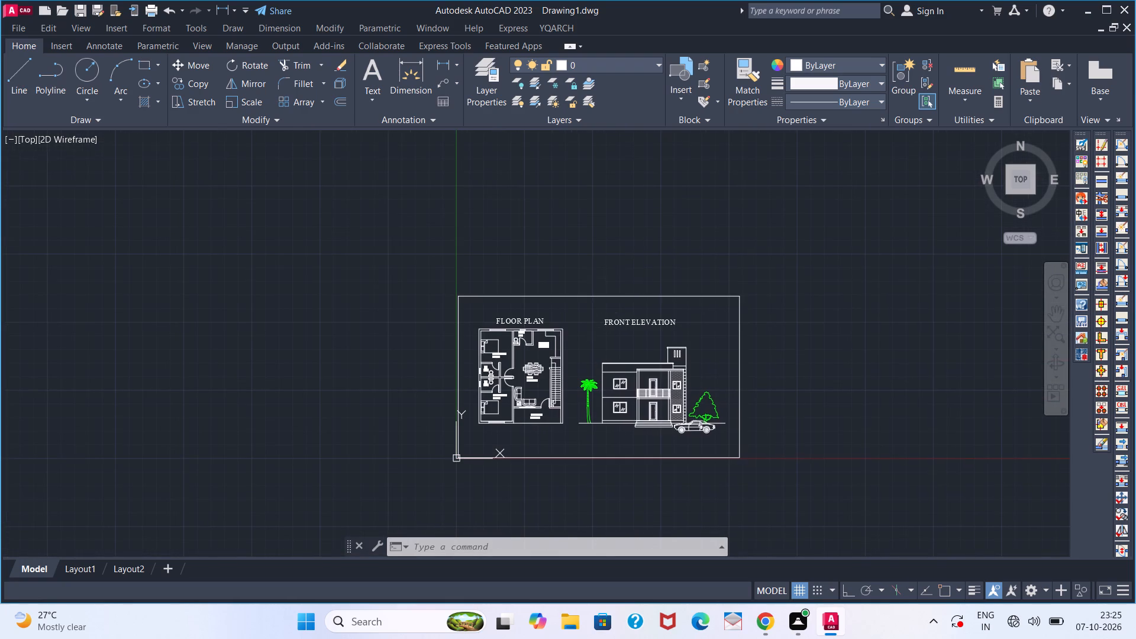
pyautogui.moveTo(637, 262); pyautogui.dragTo(676, 224, button='middle')
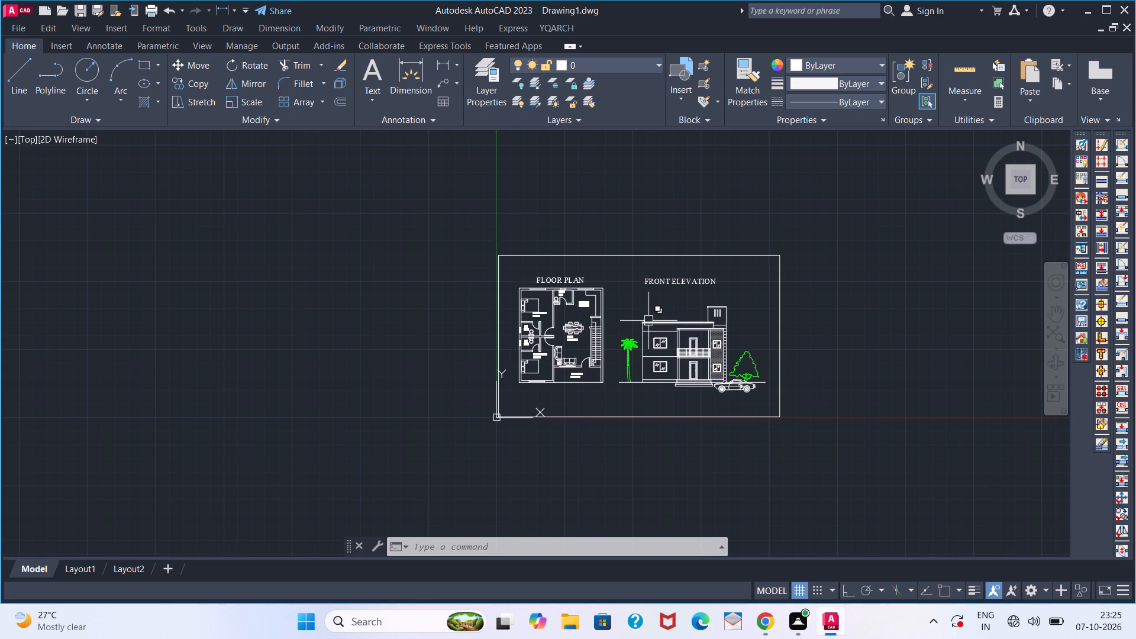
pyautogui.scroll(-4, 664, 317)
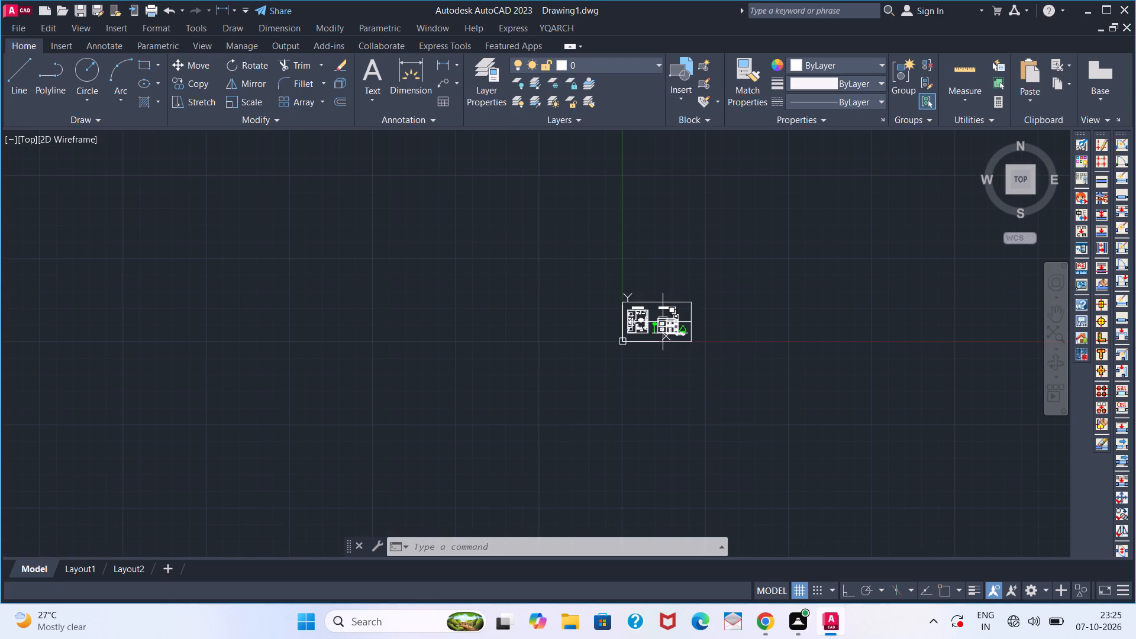
pyautogui.write('Z A')
pyautogui.press('space')
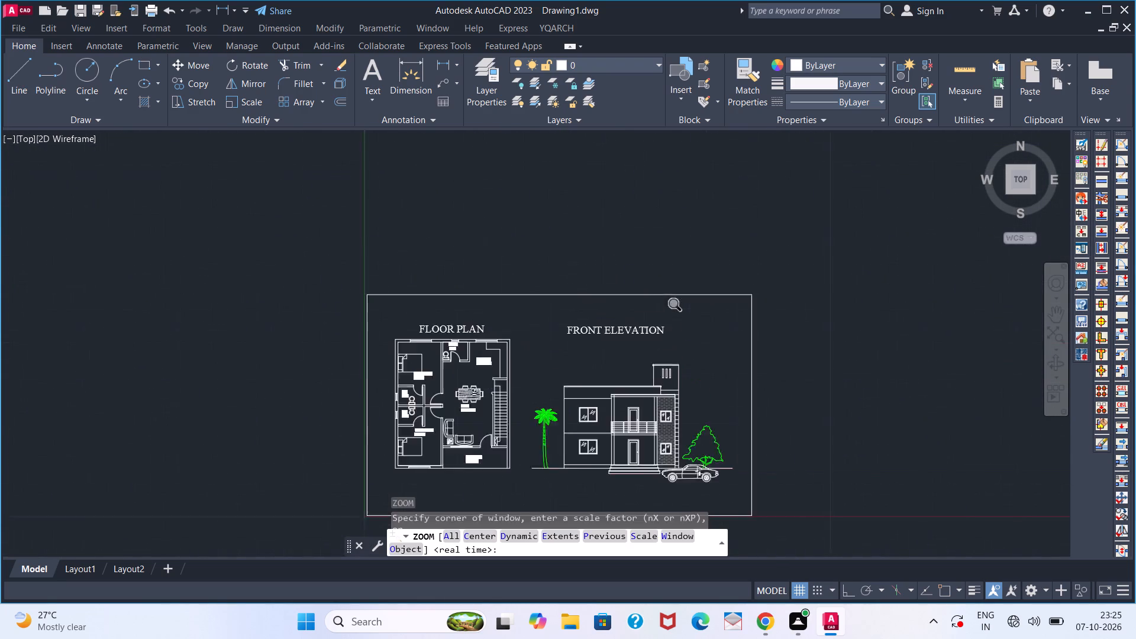
# Review the framed sheet, checking the floor plan's rooms and labels alongside the front elevation.
pyautogui.moveTo(618, 356); pyautogui.dragTo(741, 267, button='middle')
pyautogui.middleClick(741, 267)
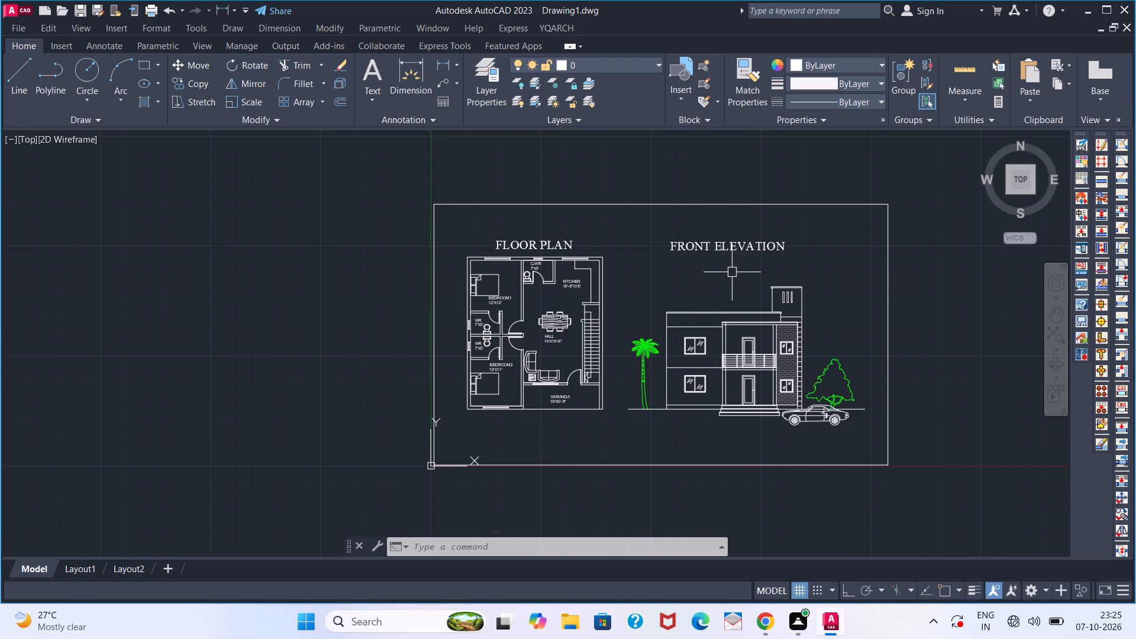
pyautogui.scroll(-3, 732, 272)
pyautogui.scroll(3, 731, 273)
pyautogui.scroll(-2, 731, 273)
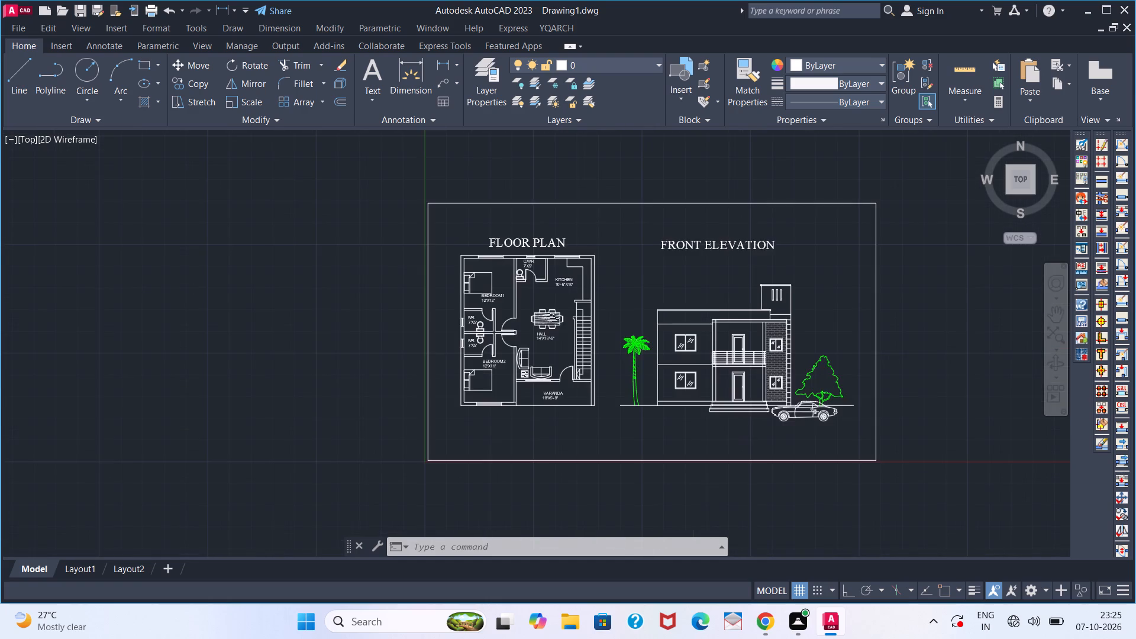
pyautogui.scroll(2, 731, 273)
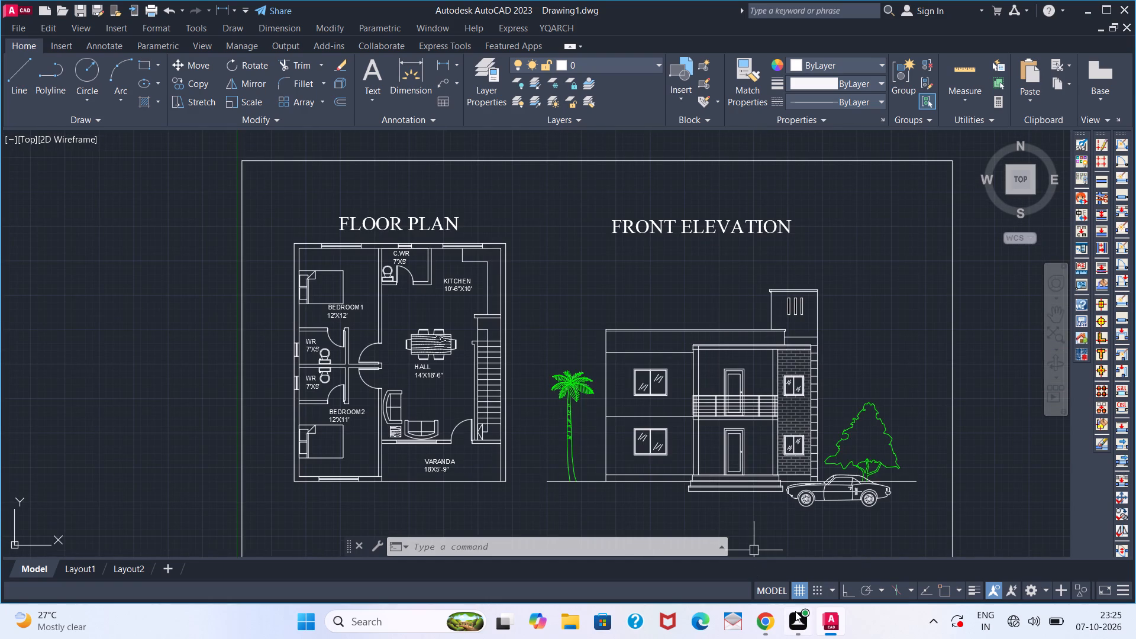
pyautogui.scroll(-2, 561, 430)
pyautogui.moveTo(555, 434); pyautogui.dragTo(637, 370, button='middle')
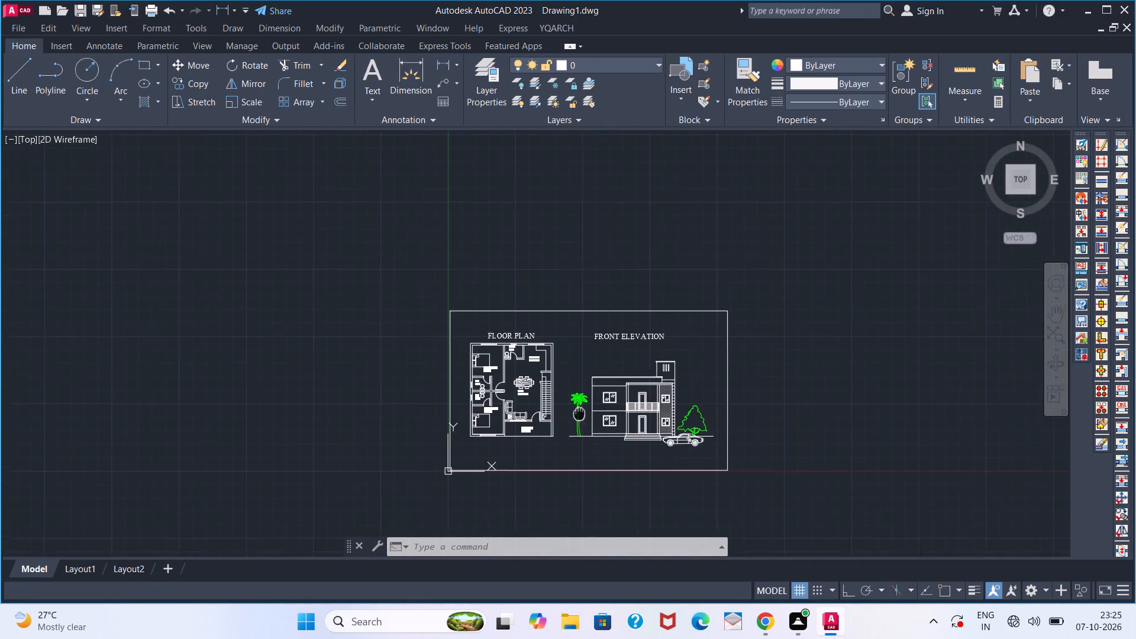
pyautogui.moveTo(637, 370); pyautogui.dragTo(672, 348, button='middle')
pyautogui.middleClick(672, 348)
pyautogui.scroll(1, 671, 353)
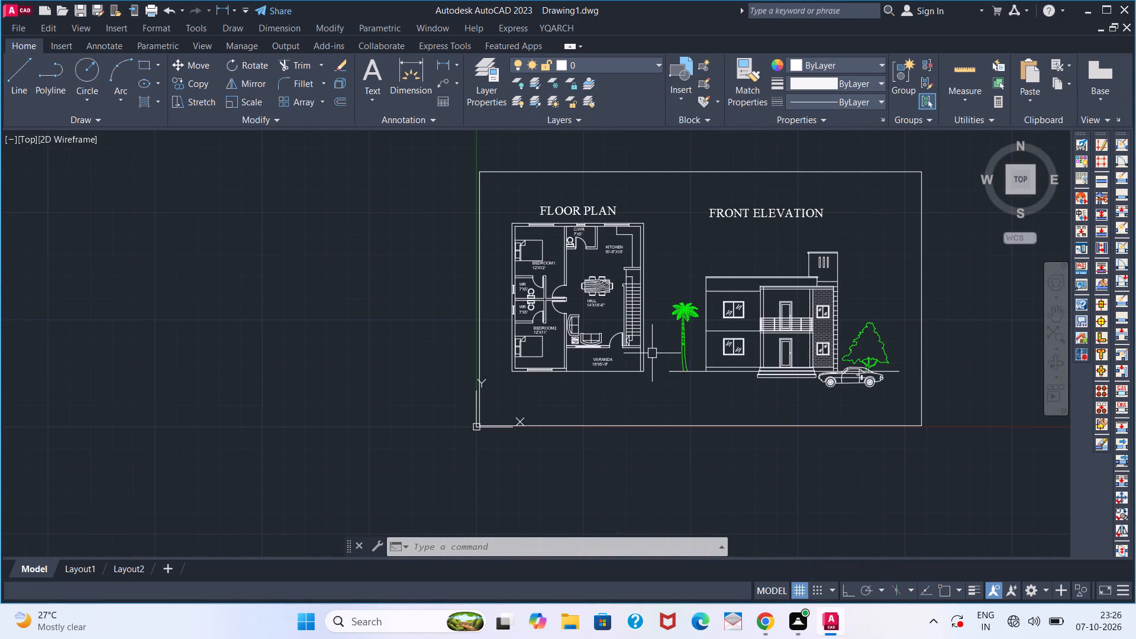
pyautogui.scroll(1, 652, 353)
pyautogui.scroll(-2, 652, 353)
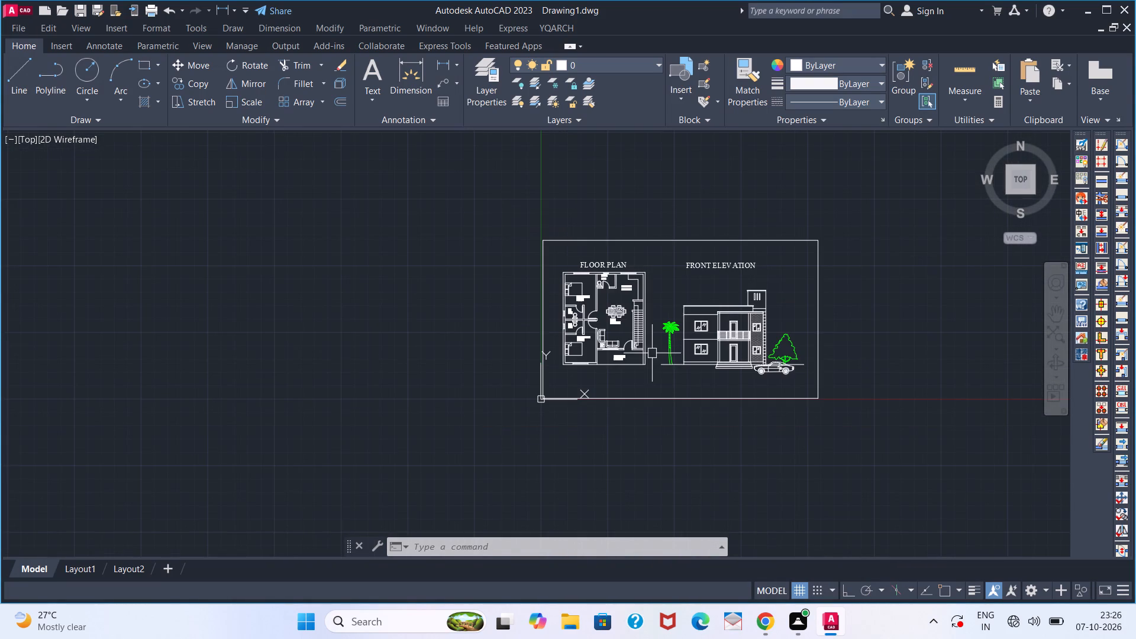
pyautogui.scroll(-1, 653, 354)
pyautogui.scroll(1, 653, 354)
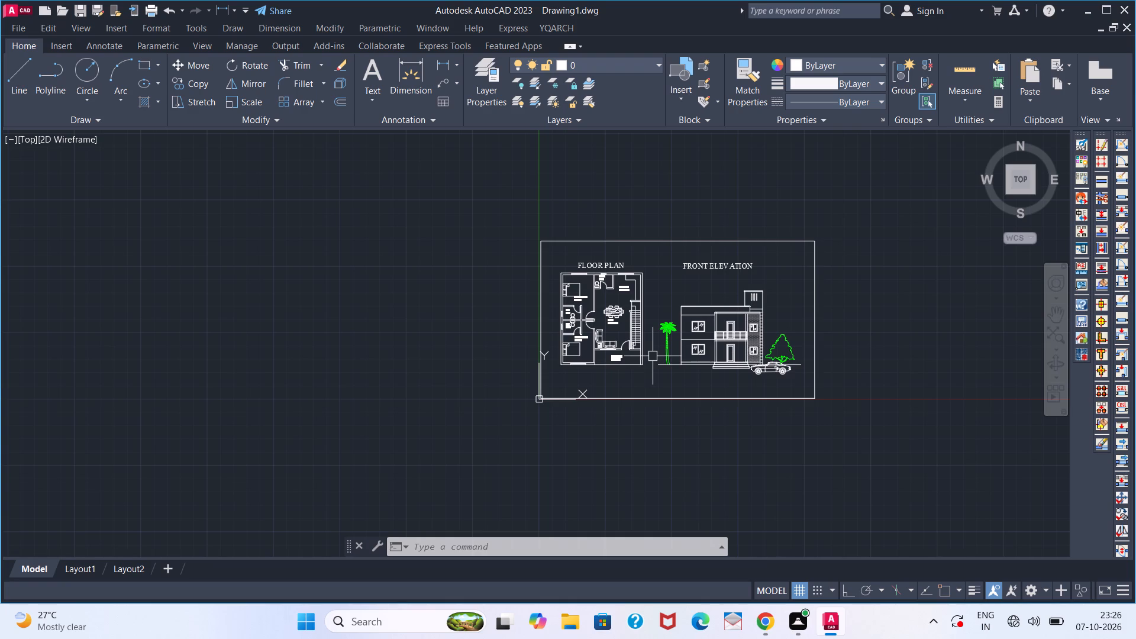
pyautogui.scroll(-1, 653, 356)
pyautogui.scroll(2, 653, 356)
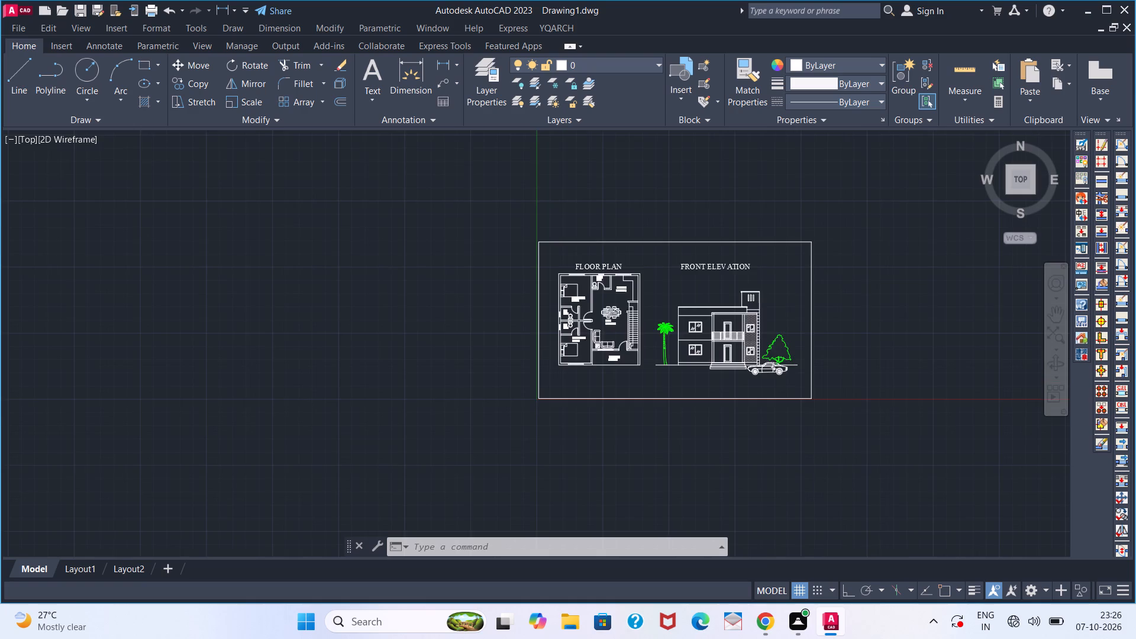
pyautogui.scroll(1, 651, 356)
pyautogui.moveTo(651, 356); pyautogui.dragTo(651, 380, button='middle')
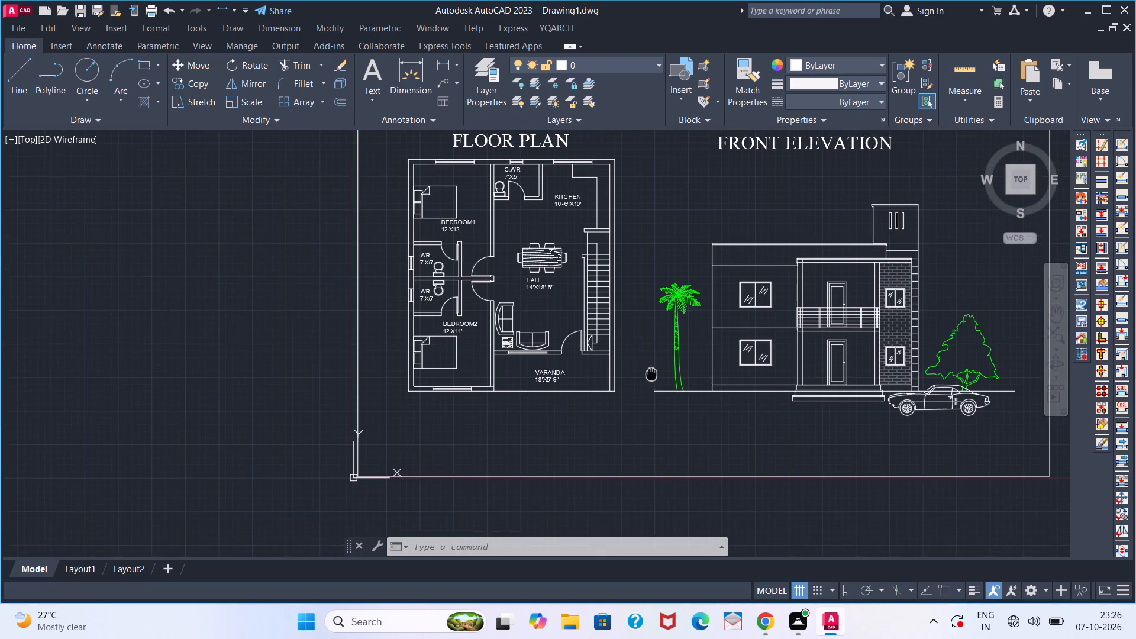
pyautogui.moveTo(651, 380); pyautogui.dragTo(638, 428, button='middle')
pyautogui.middleClick(638, 430)
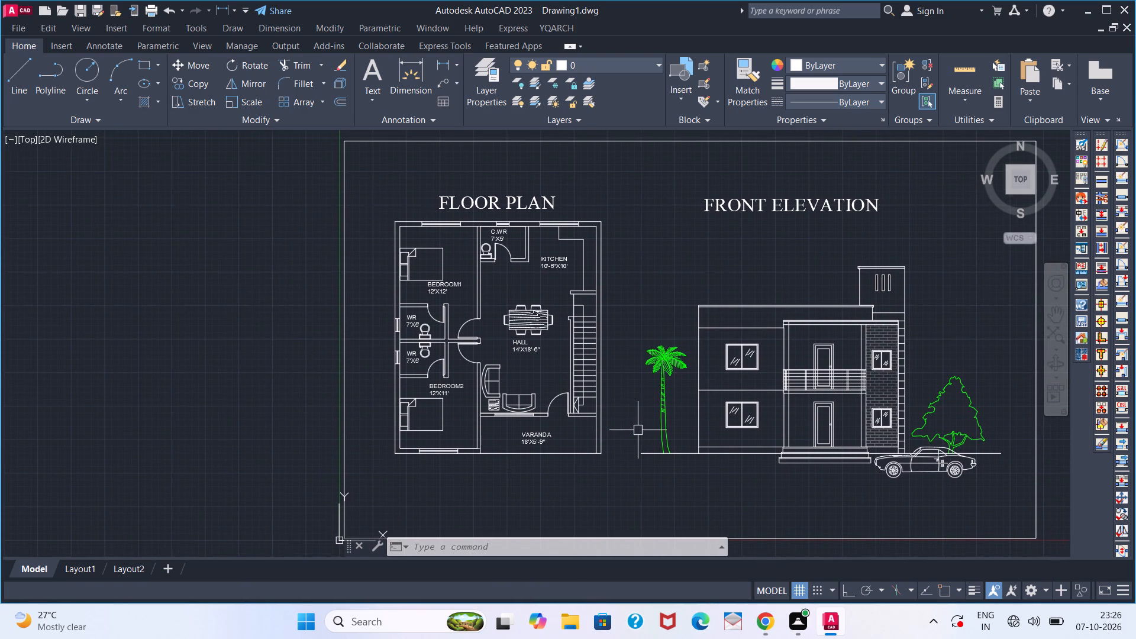
pyautogui.scroll(1, 638, 430)
pyautogui.scroll(-1, 638, 430)
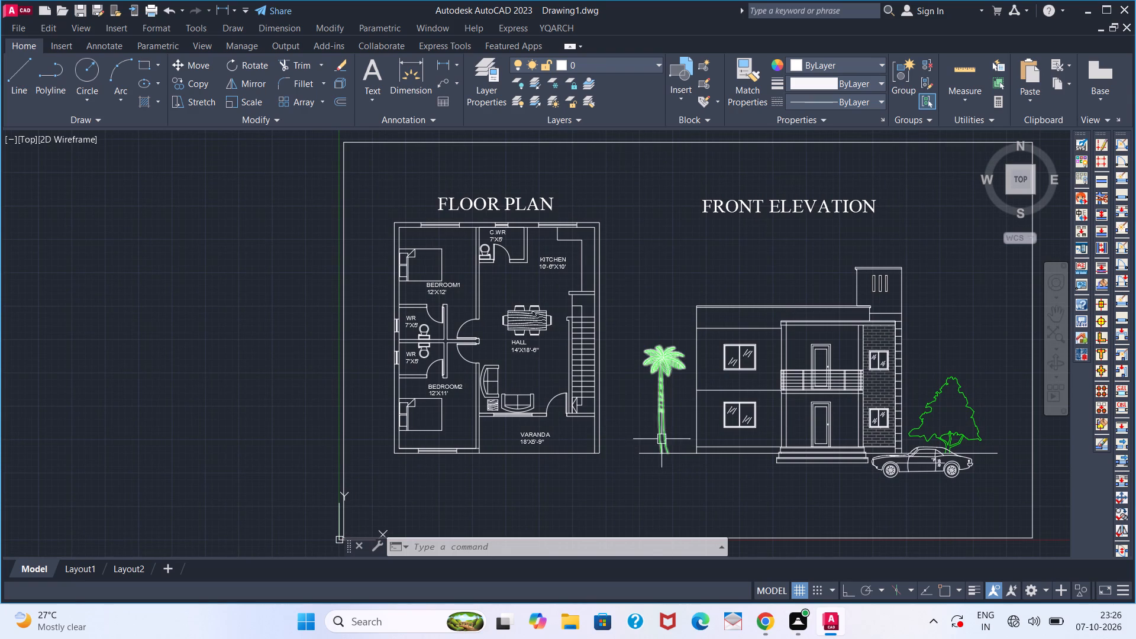
pyautogui.moveTo(679, 276); pyautogui.dragTo(597, 276, button='middle')
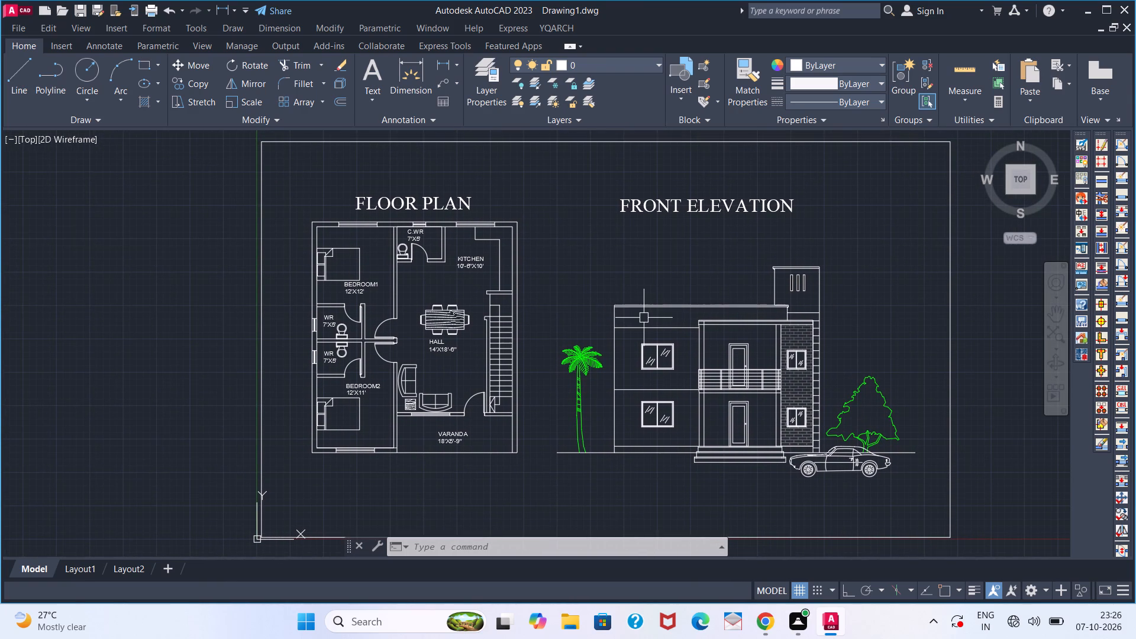
pyautogui.scroll(-3, 750, 433)
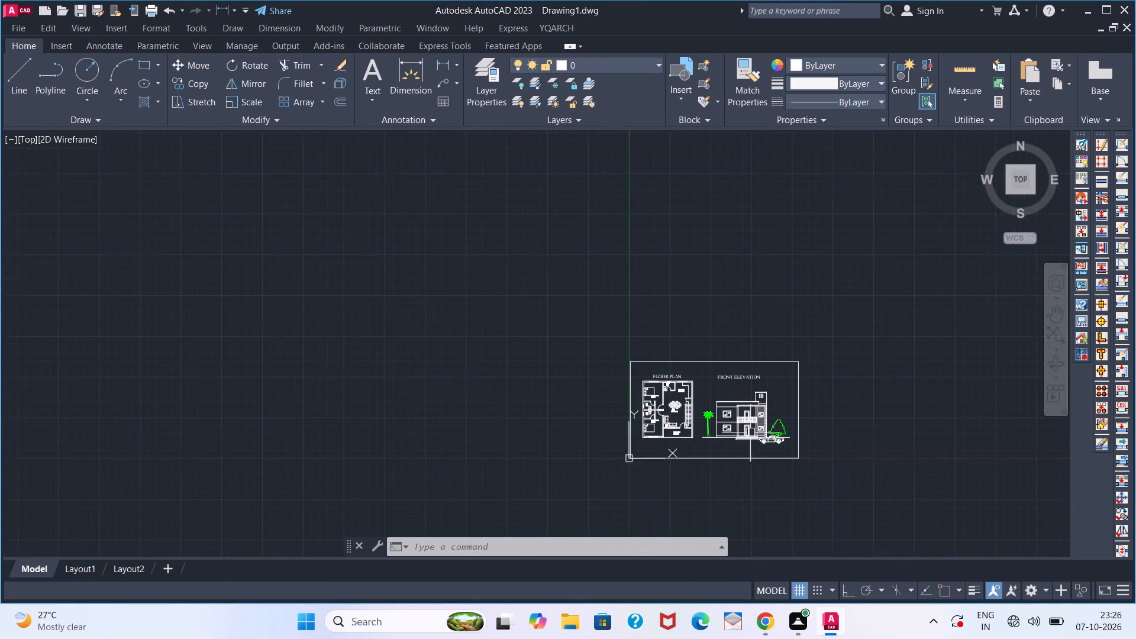
pyautogui.scroll(-5, 750, 433)
pyautogui.scroll(6, 750, 433)
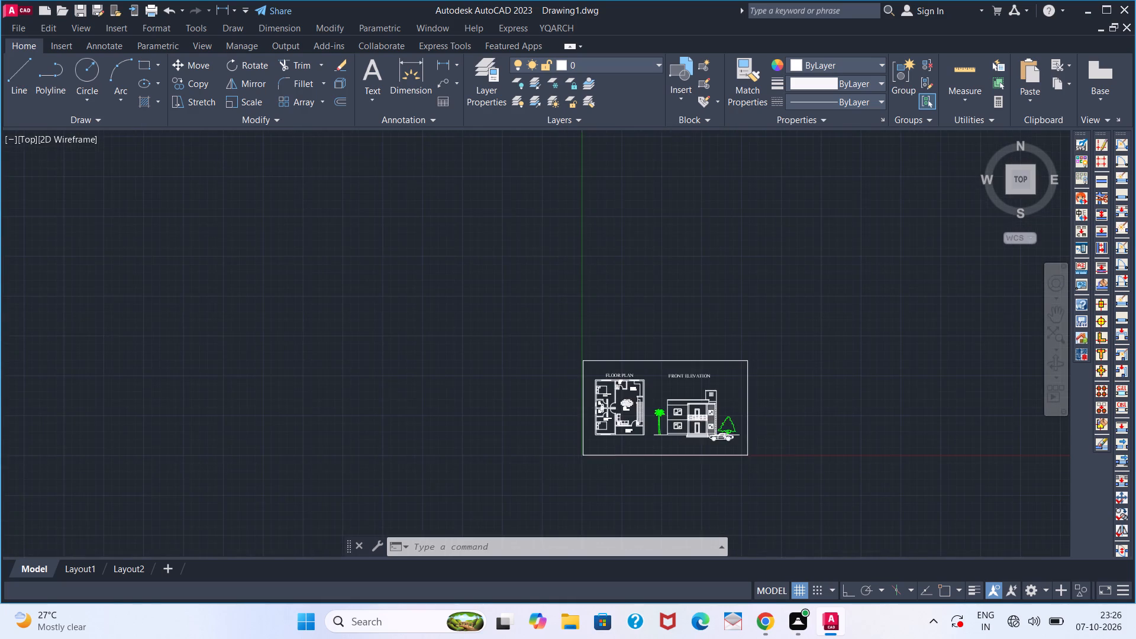
pyautogui.scroll(2, 750, 433)
pyautogui.moveTo(750, 433); pyautogui.dragTo(862, 405, button='middle')
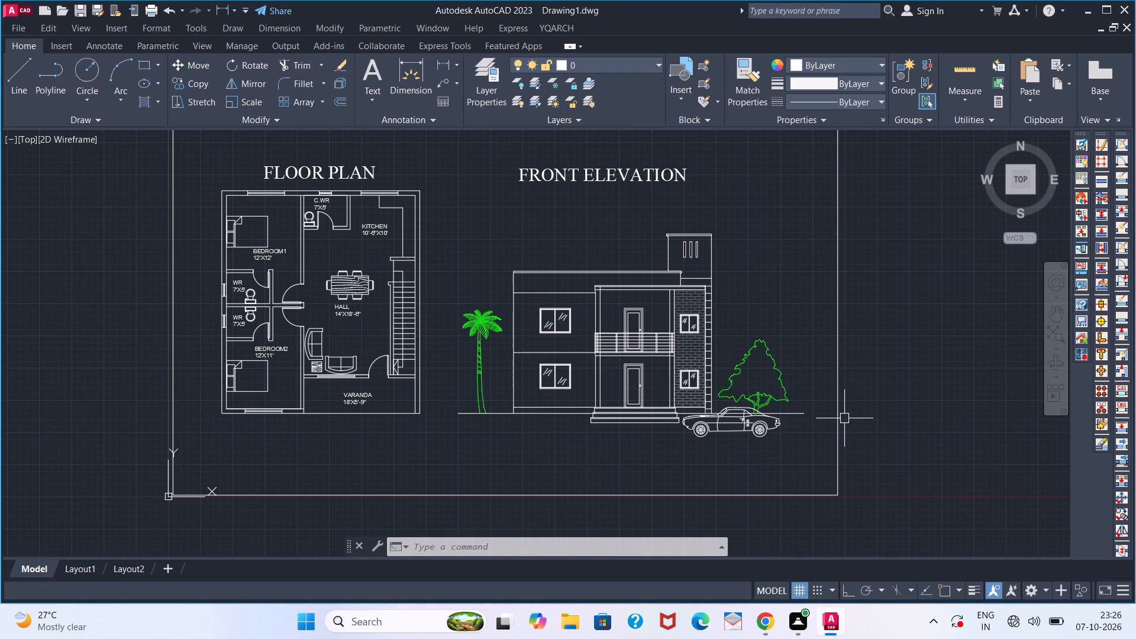
# Examine the front elevation with its windows, trees and car, and how it sits within the sheet frame.
pyautogui.scroll(1, 844, 419)
pyautogui.scroll(-1, 844, 419)
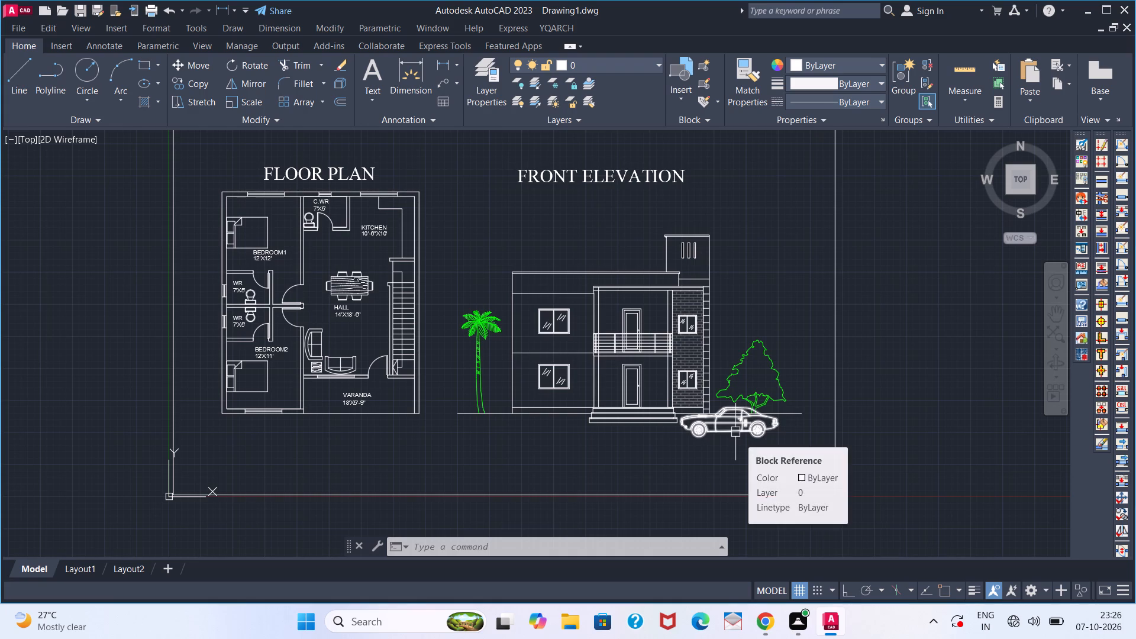
pyautogui.scroll(1, 735, 433)
pyautogui.scroll(-2, 735, 433)
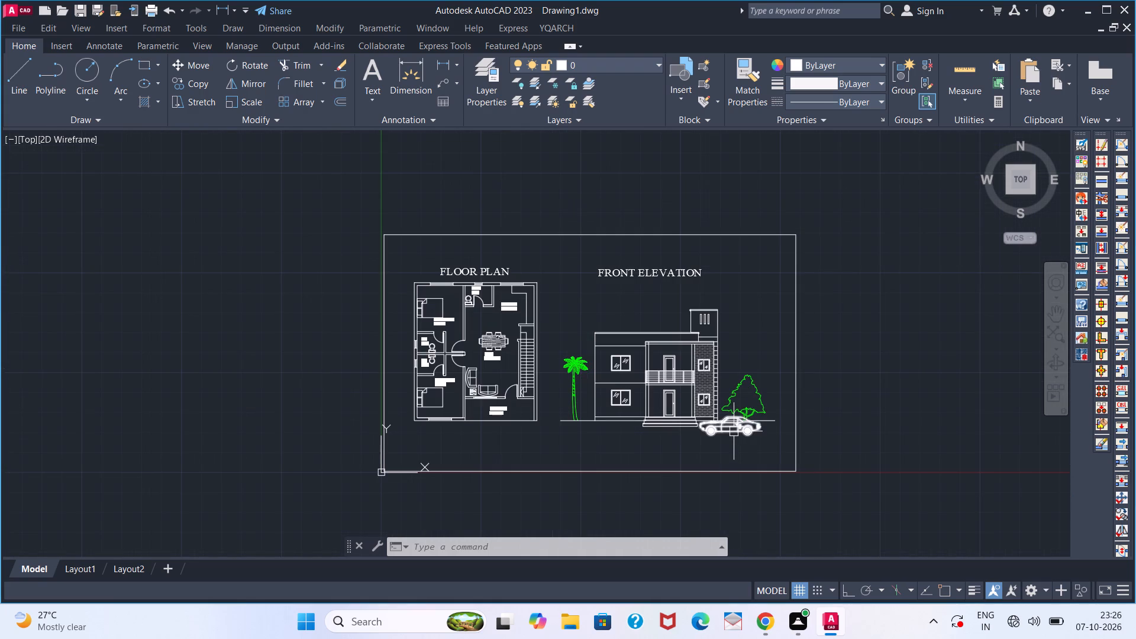
pyautogui.scroll(-2, 733, 431)
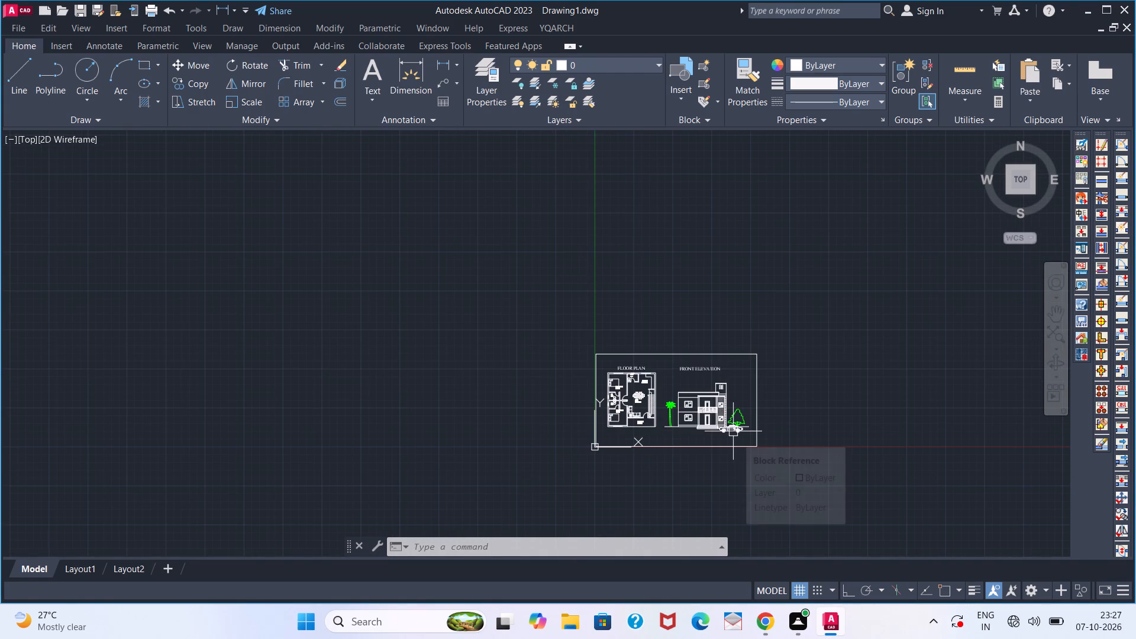
pyautogui.scroll(1, 733, 431)
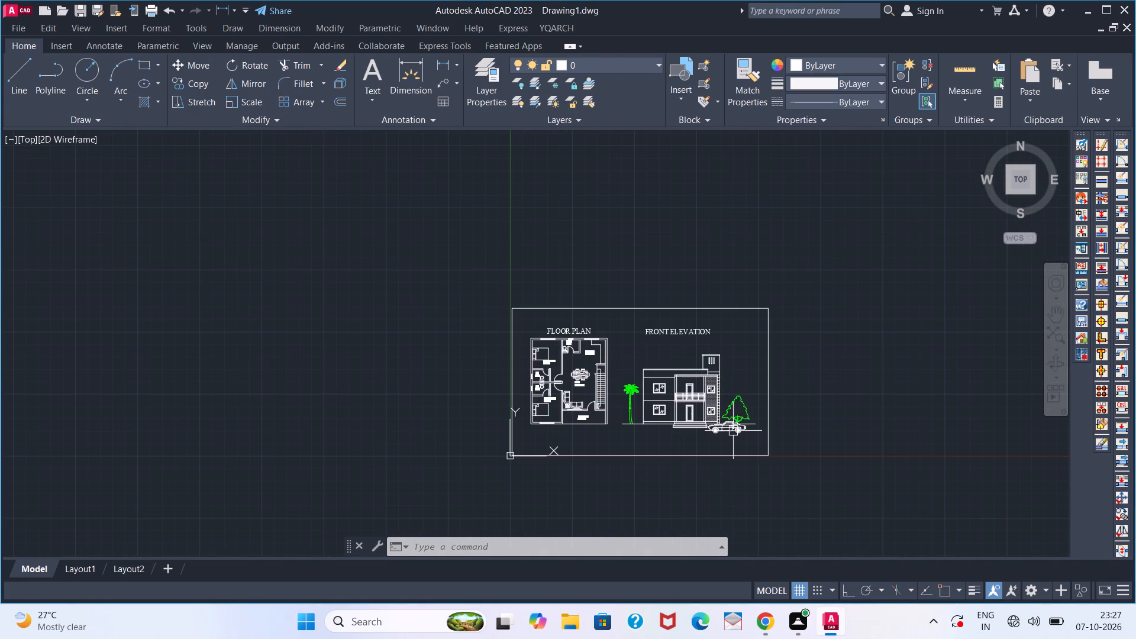
pyautogui.moveTo(740, 431); pyautogui.dragTo(815, 425, button='middle')
pyautogui.scroll(1, 815, 425)
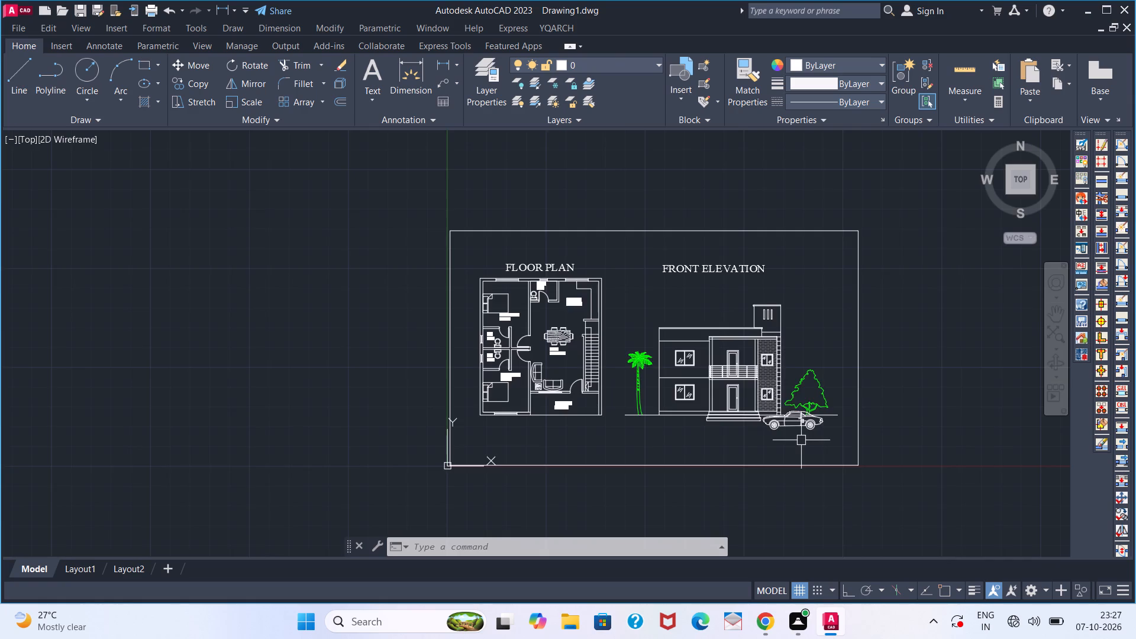
pyautogui.scroll(1, 800, 440)
pyautogui.scroll(-1, 800, 440)
pyautogui.scroll(1, 800, 440)
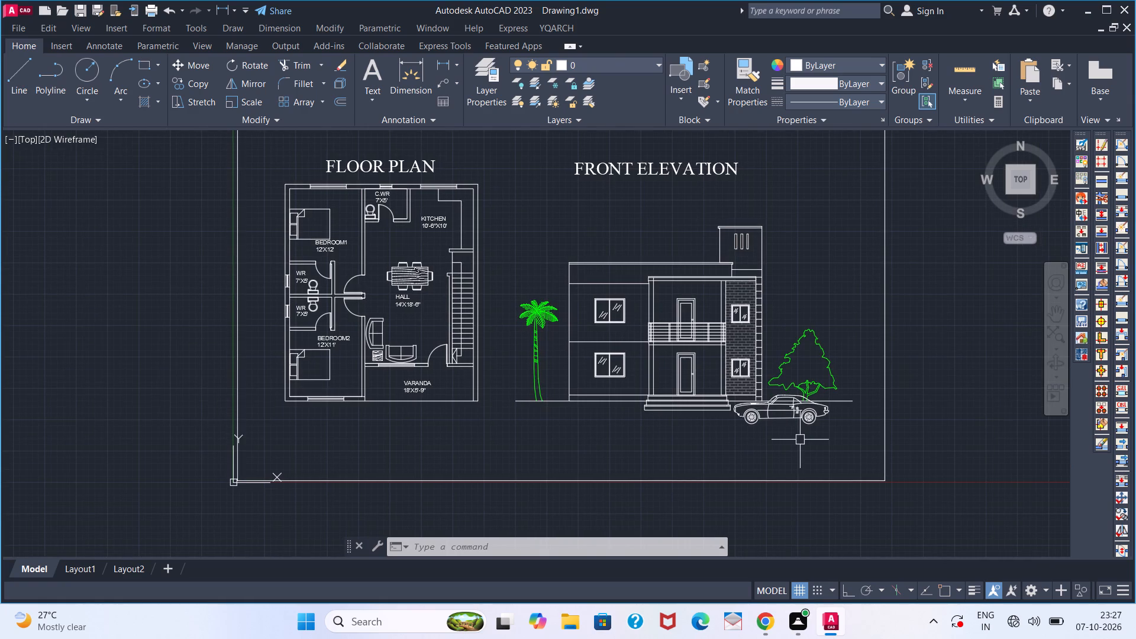
pyautogui.scroll(-1, 800, 440)
pyautogui.scroll(1, 800, 440)
pyautogui.scroll(-1, 800, 440)
pyautogui.moveTo(799, 440); pyautogui.dragTo(802, 471, button='middle')
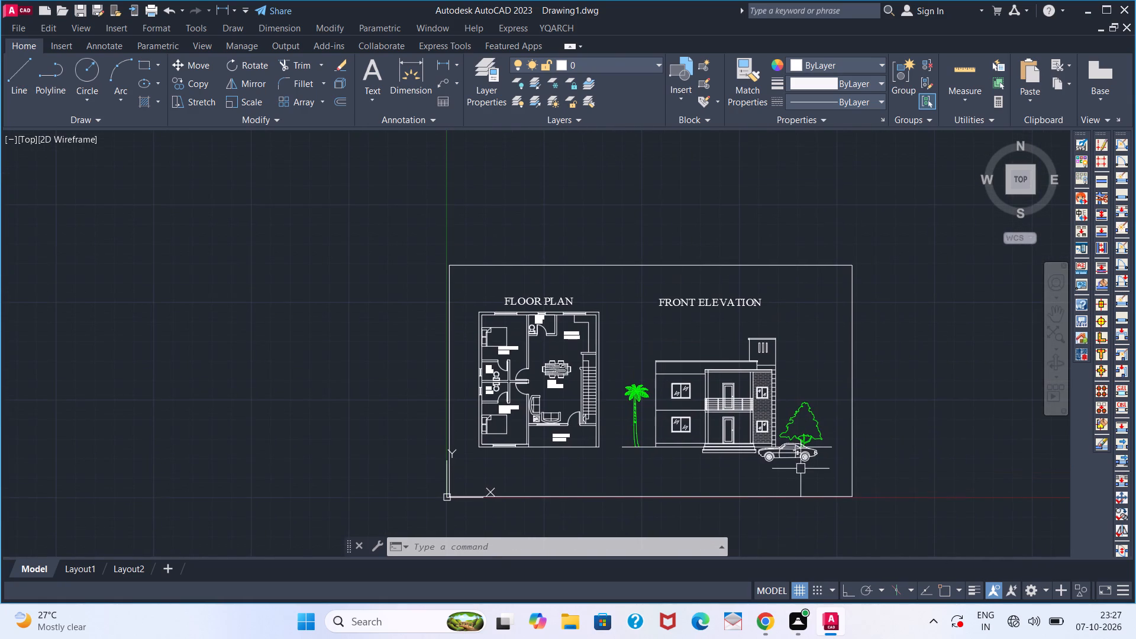
pyautogui.scroll(1, 798, 467)
pyautogui.moveTo(798, 467); pyautogui.dragTo(808, 455, button='middle')
pyautogui.middleClick(808, 455)
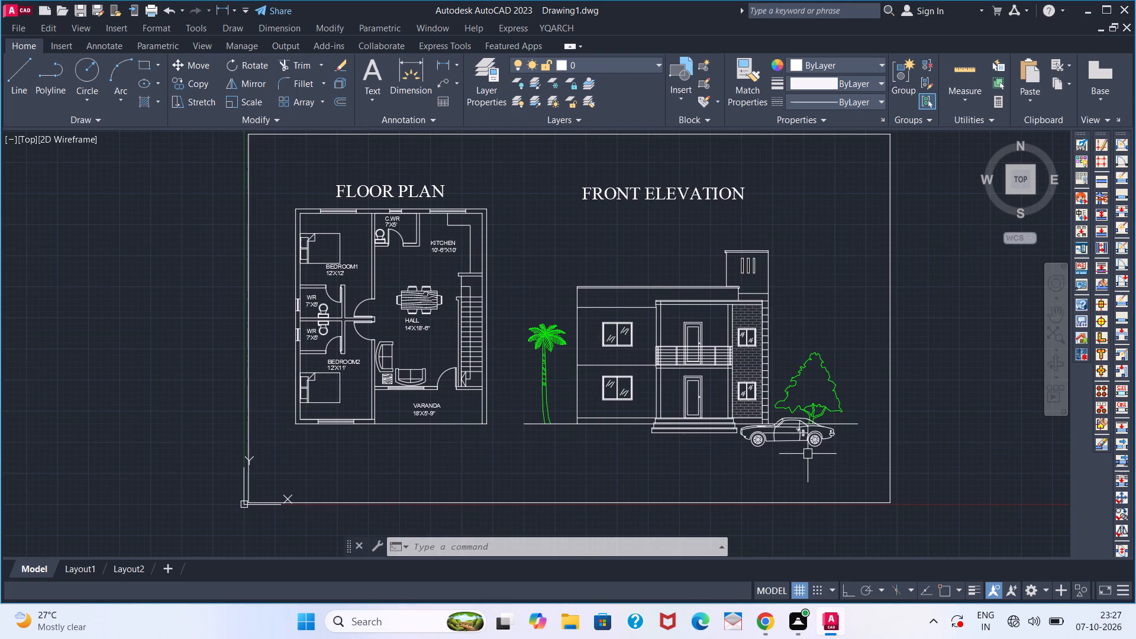
pyautogui.scroll(1, 808, 453)
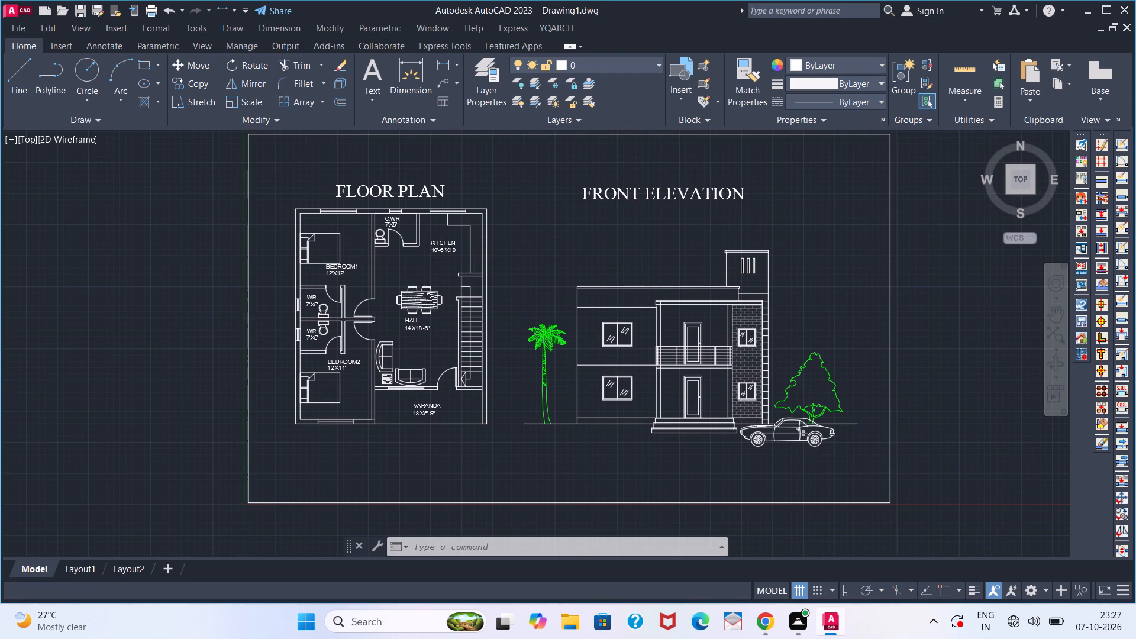
pyautogui.scroll(-1, 808, 453)
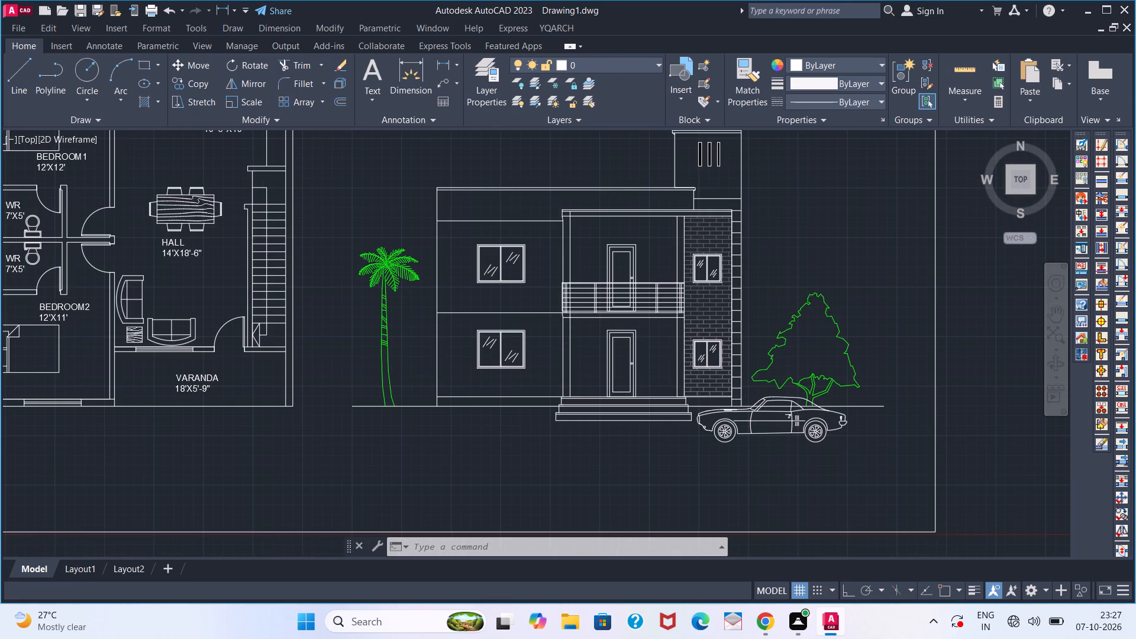
pyautogui.scroll(1, 808, 453)
pyautogui.scroll(-1, 808, 453)
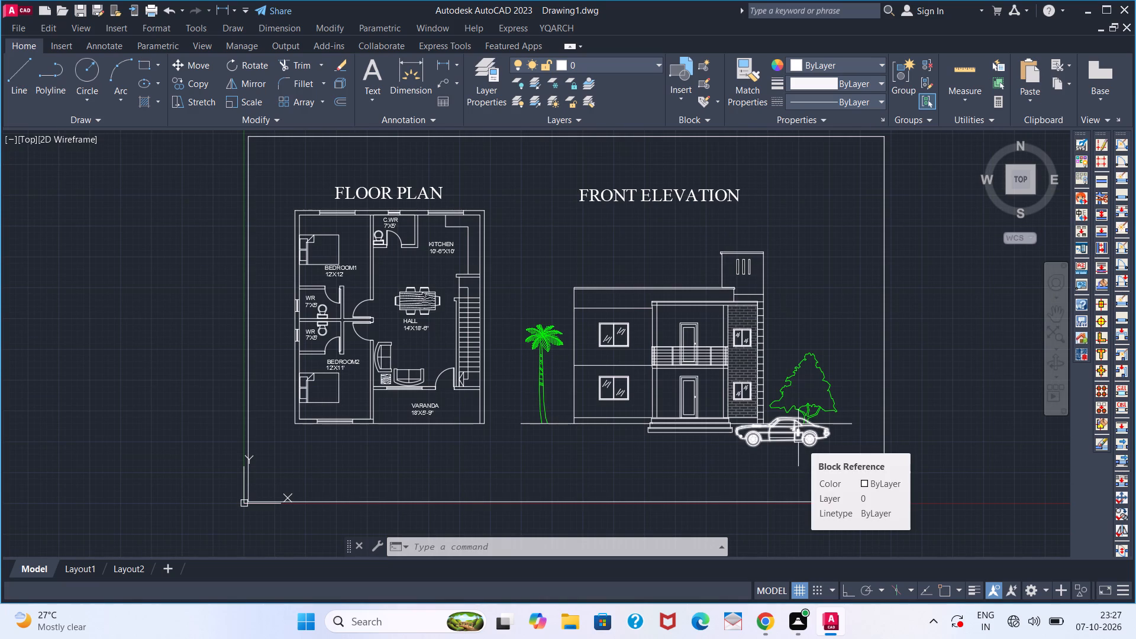
pyautogui.scroll(-1, 798, 438)
pyautogui.scroll(1, 798, 438)
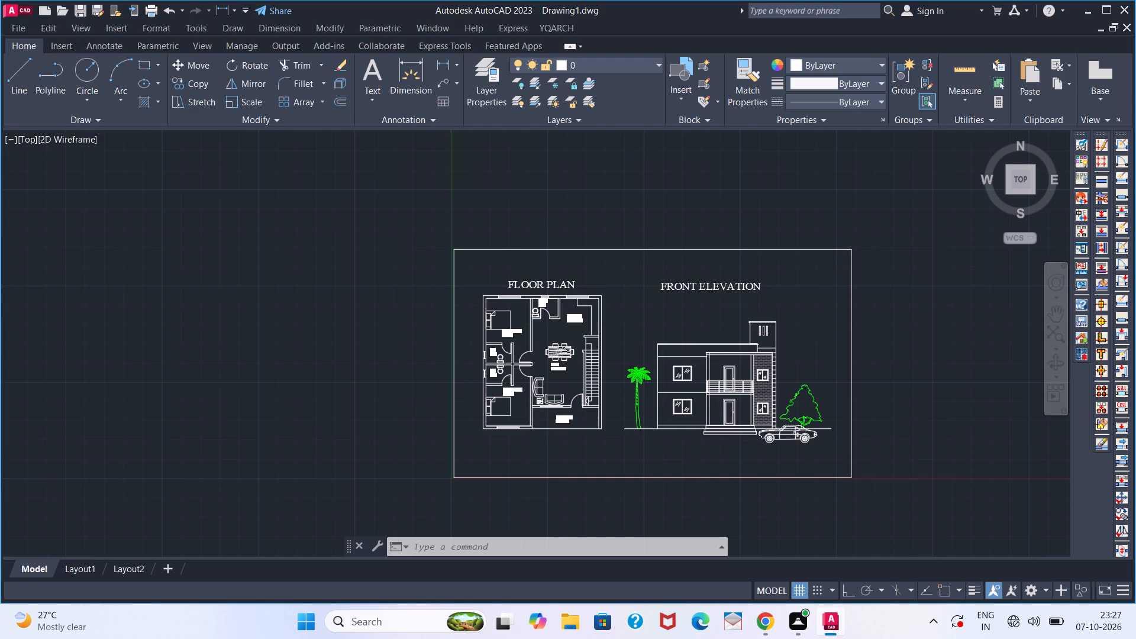
pyautogui.scroll(-1, 798, 438)
pyautogui.scroll(1, 798, 438)
pyautogui.scroll(-1, 798, 438)
pyautogui.moveTo(795, 426); pyautogui.dragTo(835, 395, button='middle')
pyautogui.middleClick(835, 395)
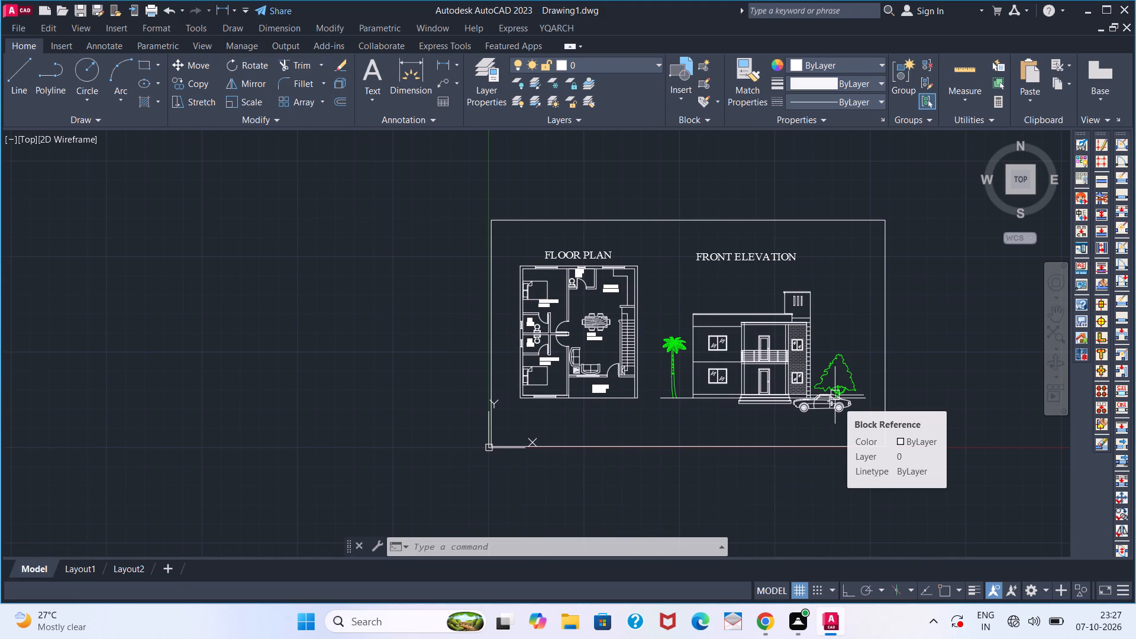
# Examine the front elevation up close and the complete framed sheet with its floor plan, titles, trees and car.
pyautogui.scroll(2, 835, 395)
pyautogui.scroll(-2, 835, 395)
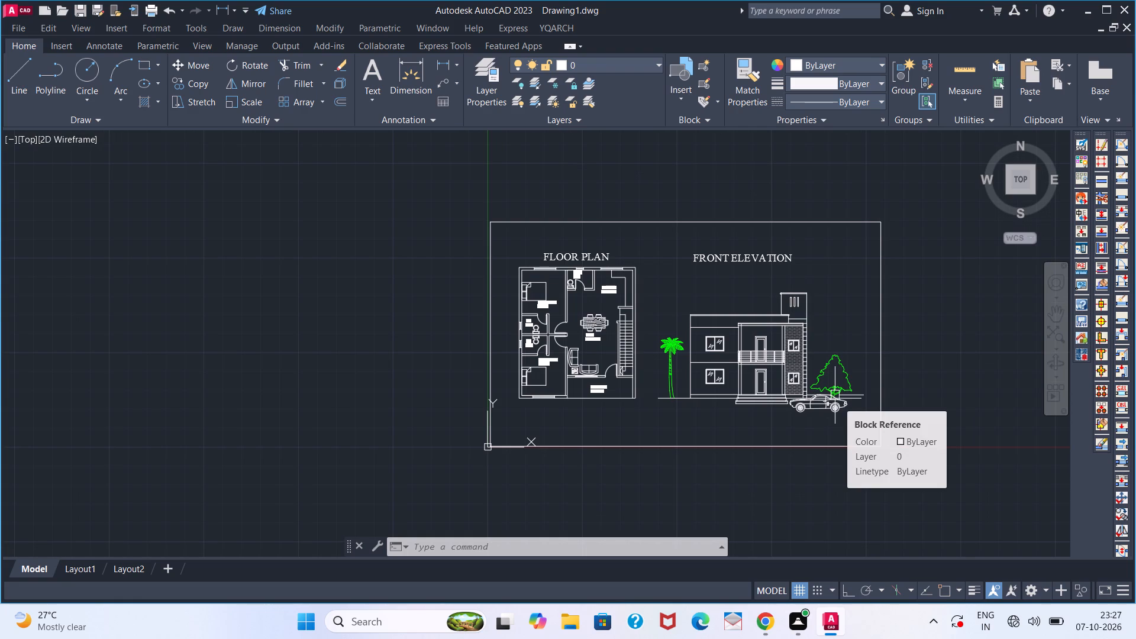
pyautogui.scroll(-1, 835, 395)
pyautogui.scroll(2, 835, 395)
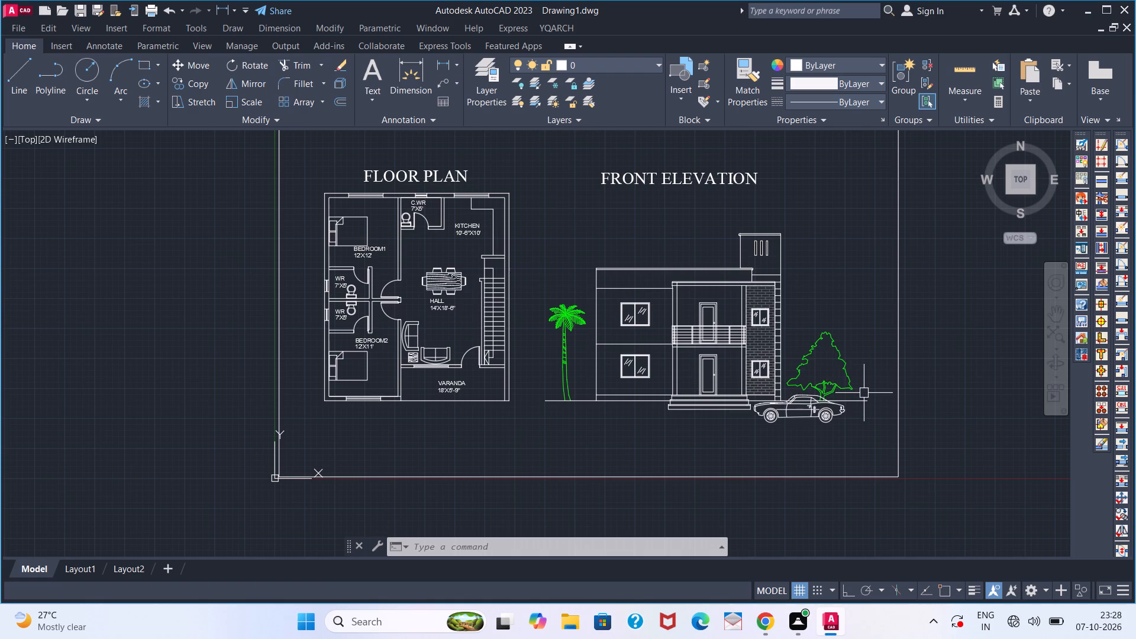
pyautogui.scroll(1, 864, 393)
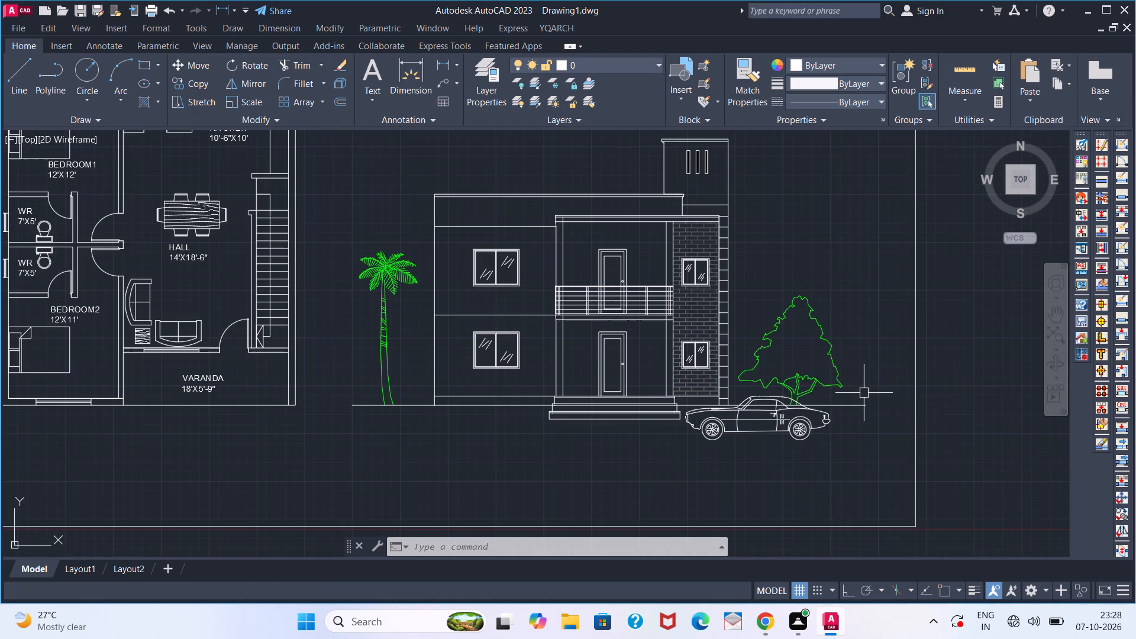
pyautogui.scroll(-1, 864, 393)
pyautogui.moveTo(866, 402); pyautogui.dragTo(872, 441, button='middle')
pyautogui.middleClick(872, 454)
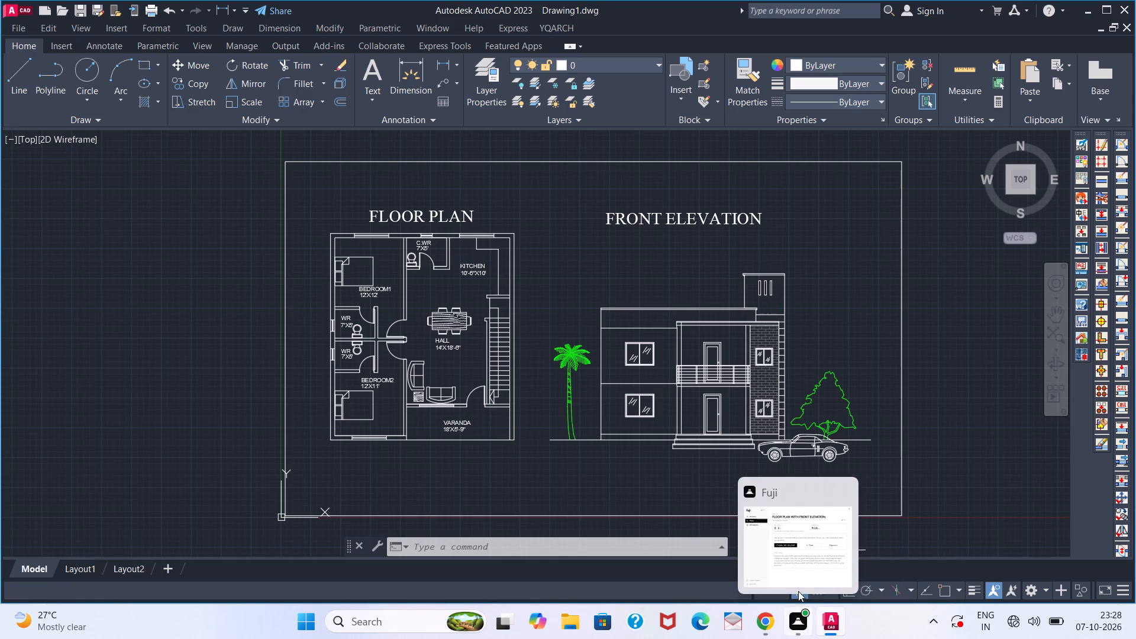
pyautogui.scroll(-1, 578, 313)
pyautogui.scroll(1, 578, 313)
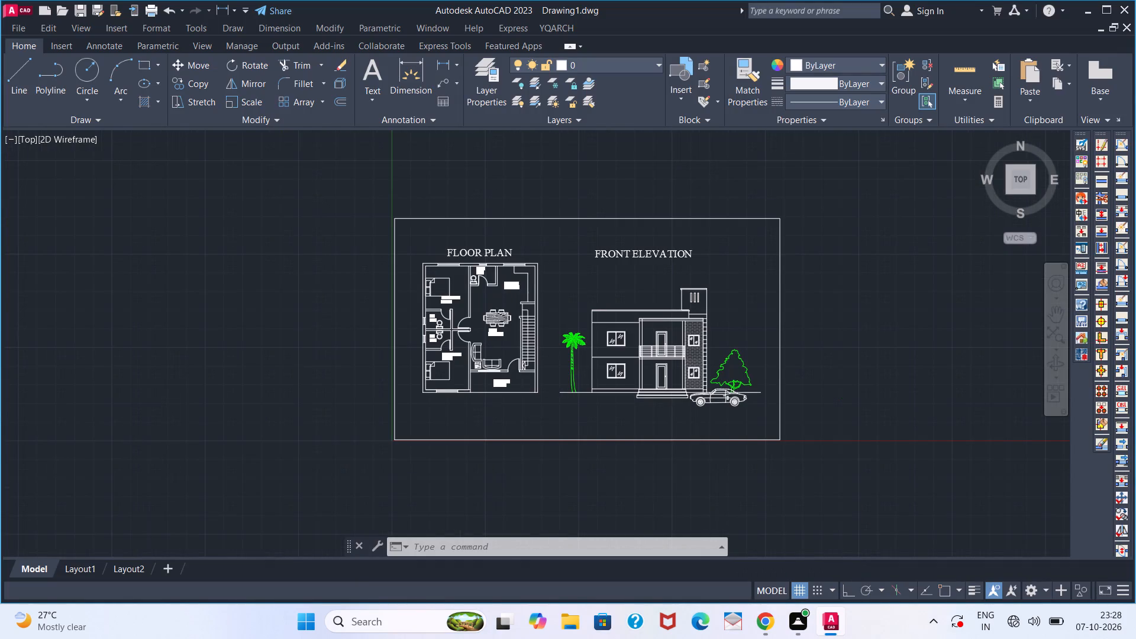
# Turn off command log recording with the LOGFILEOFF command.
pyautogui.write('LOG')
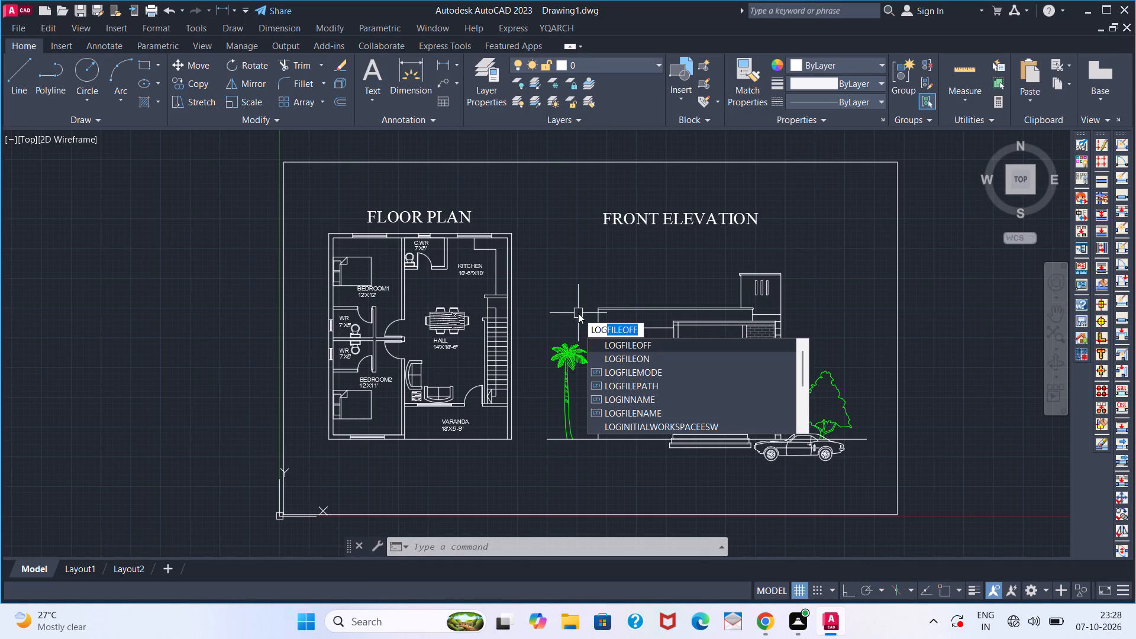
pyautogui.press('Return')
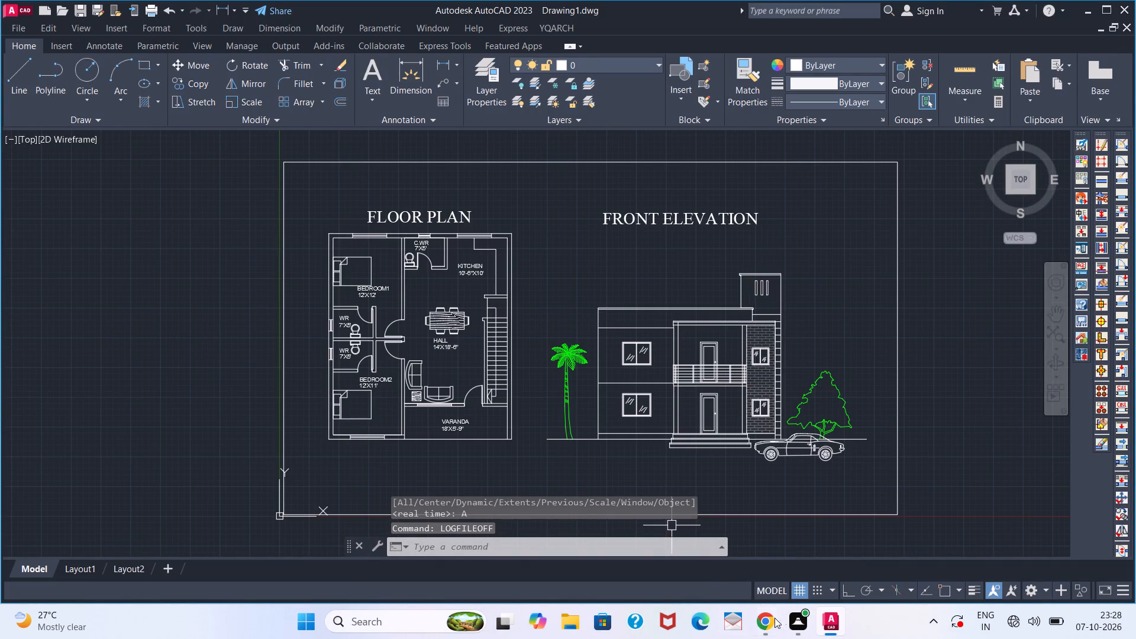